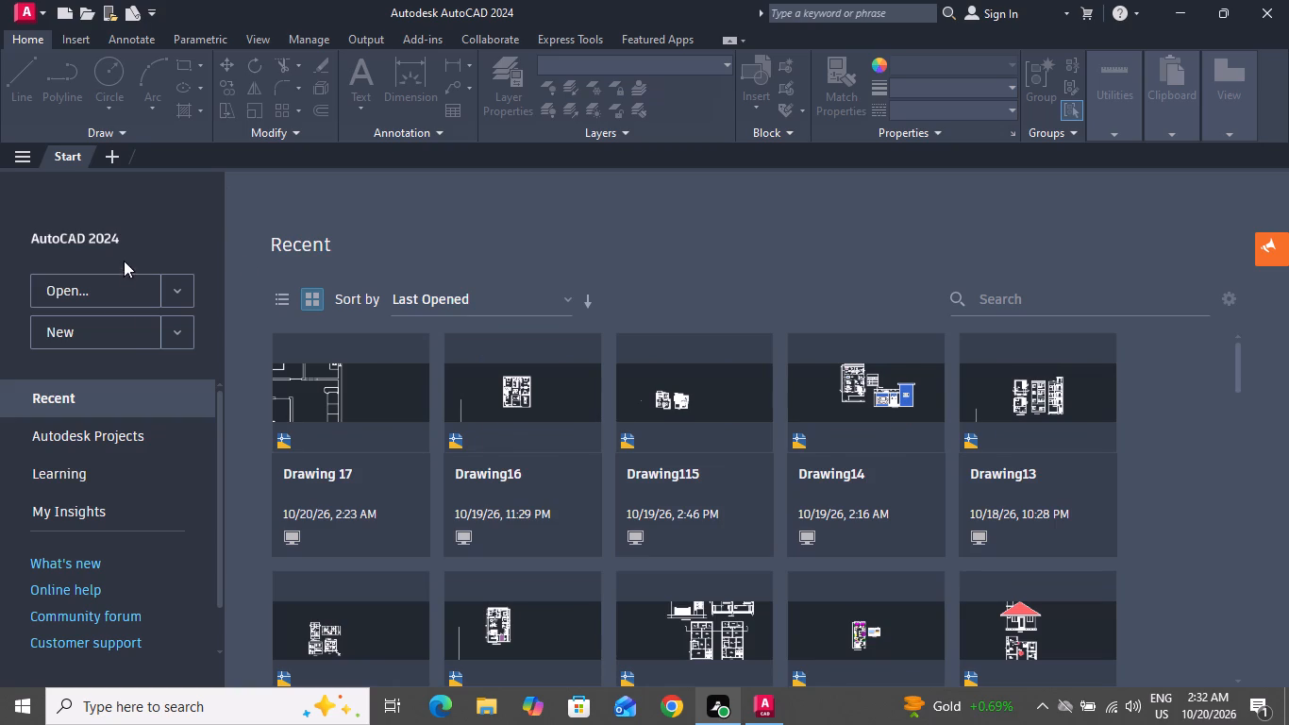
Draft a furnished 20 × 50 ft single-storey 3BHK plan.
Create a new blank drawing.
left_click(111, 343)
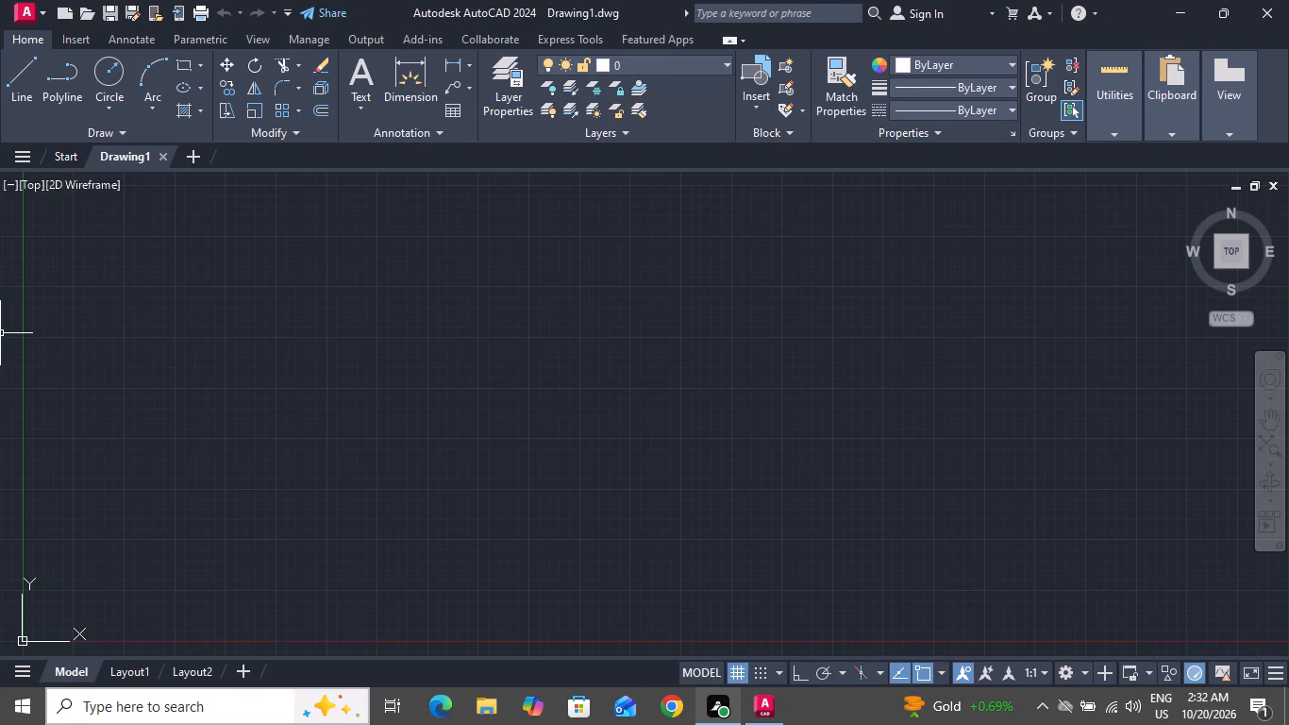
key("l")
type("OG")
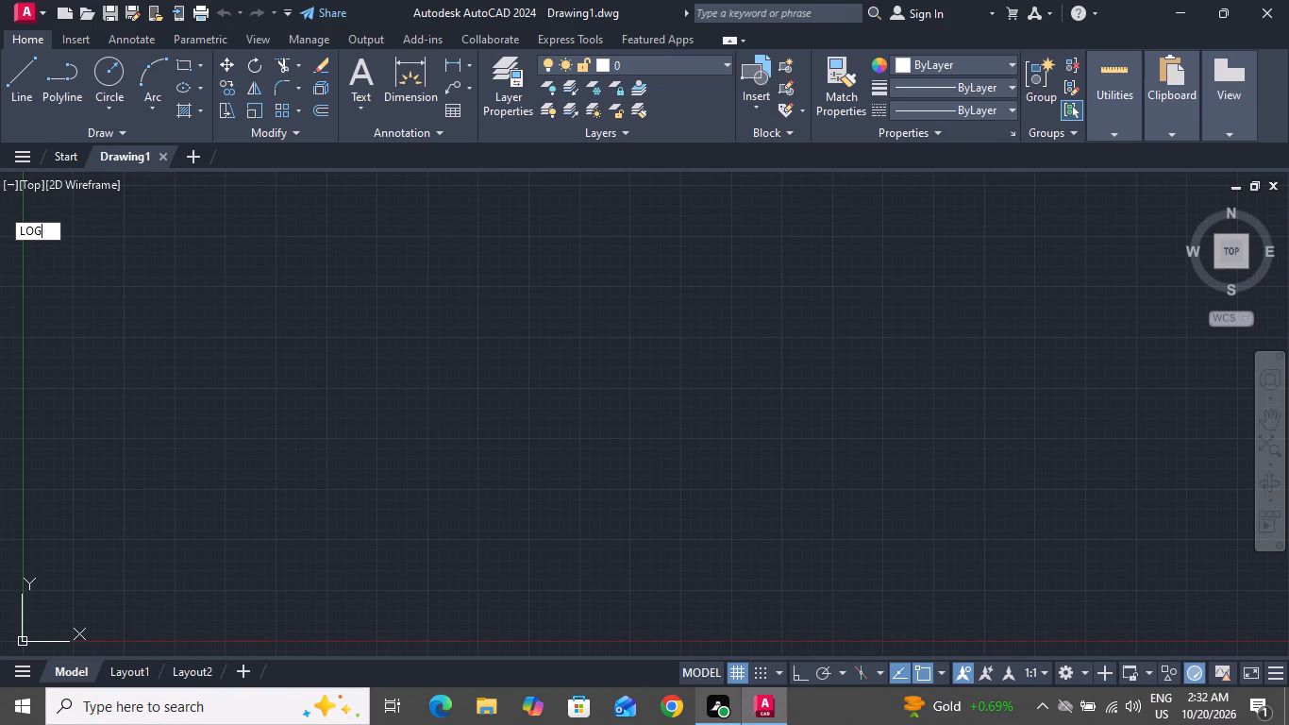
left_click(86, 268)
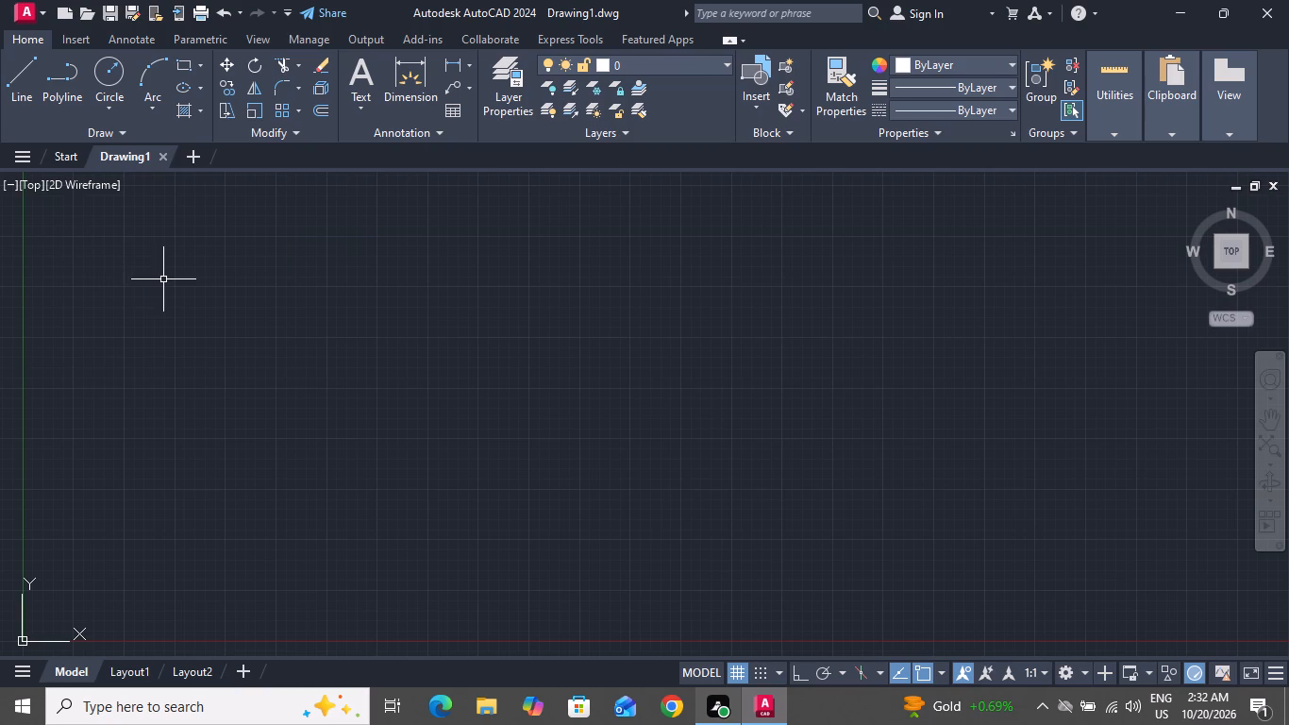
Set the drawing units' length type to Engineering with 0'-0" precision.
type("UN")
key("space")
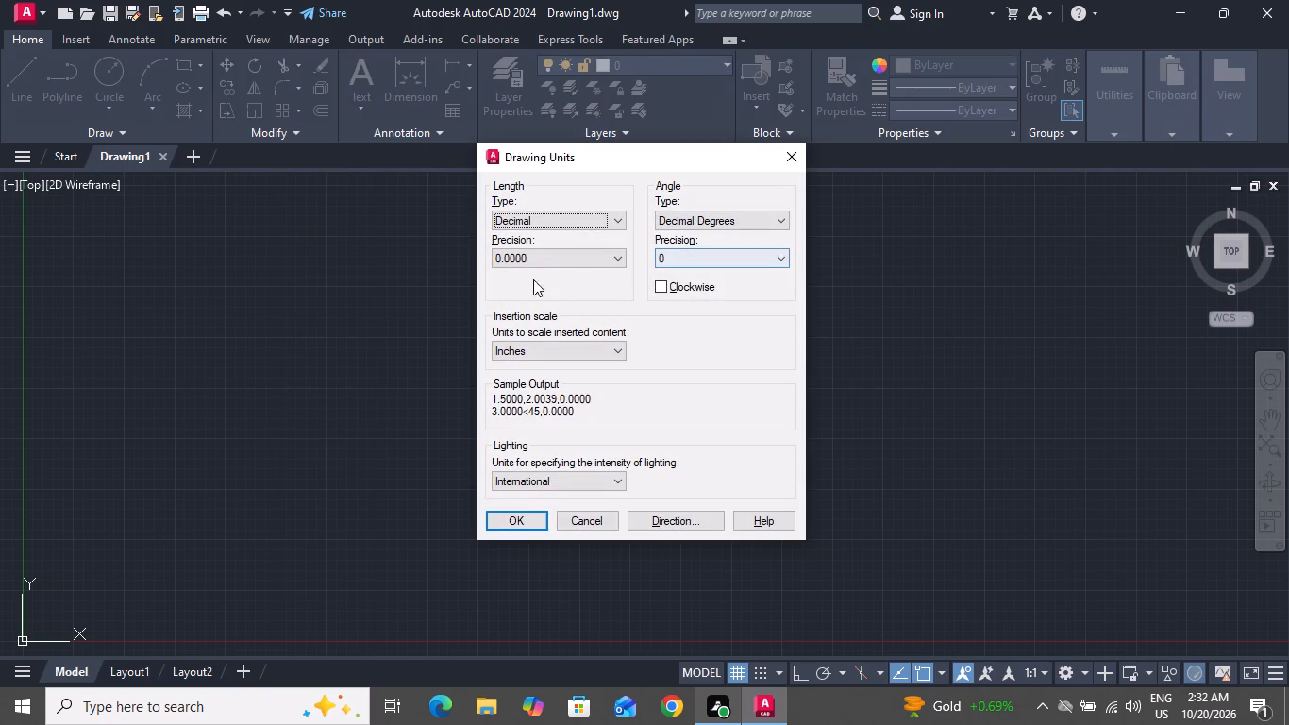
left_click(586, 223)
left_click(596, 259)
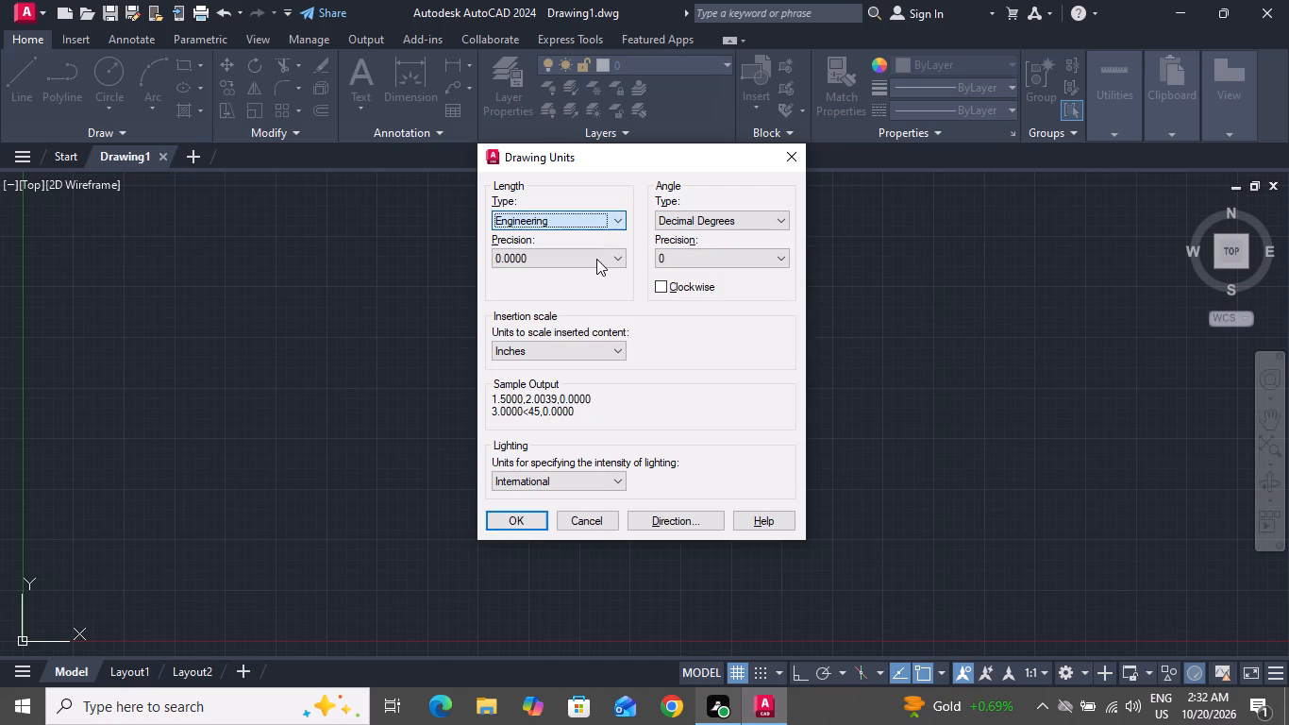
left_click(595, 260)
left_click(595, 259)
left_click(595, 259)
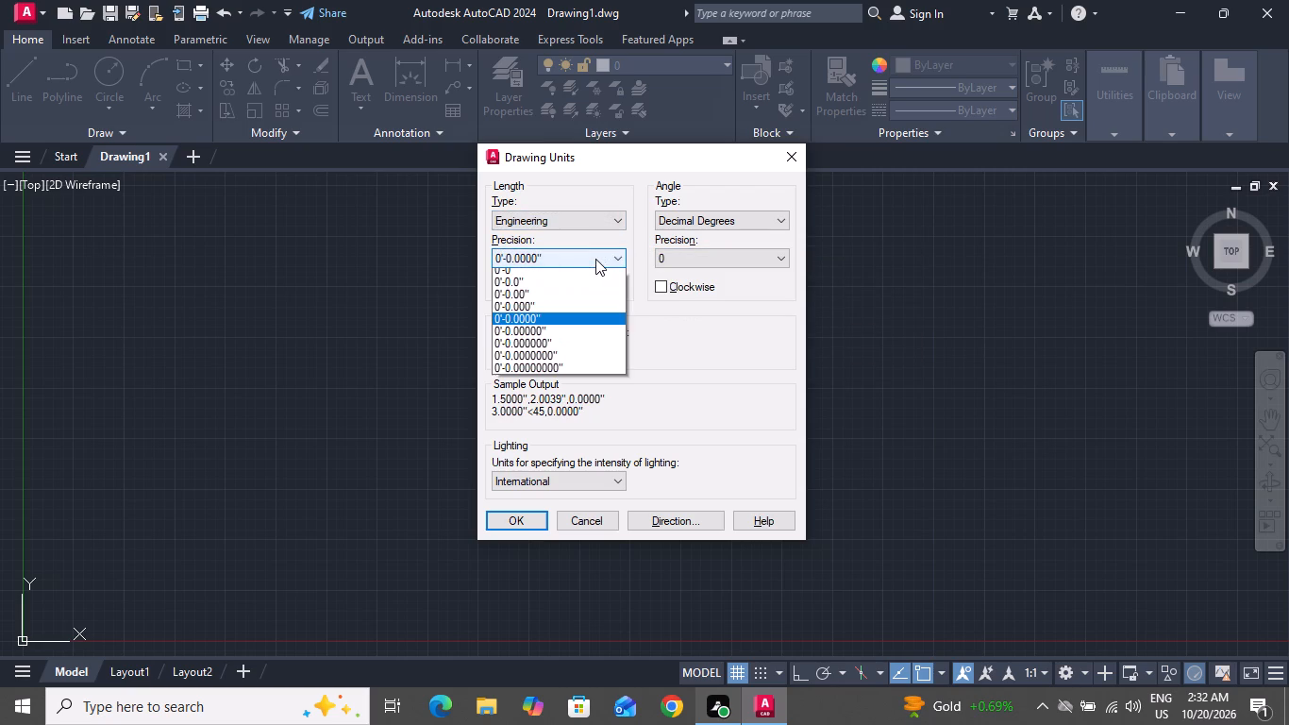
left_click(576, 272)
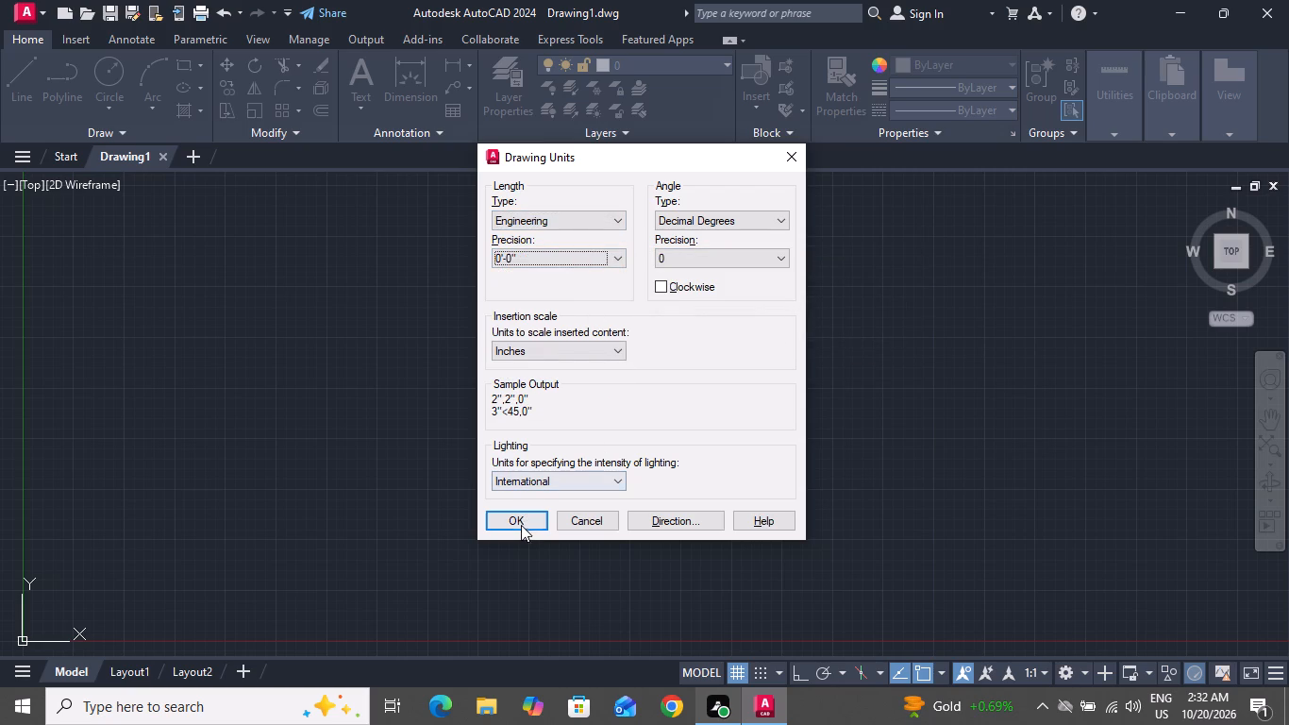
left_click(521, 526)
Modify the Standard dimension style's primary units to Engineering format with 0'-0" precision and set the style current.
key("d")
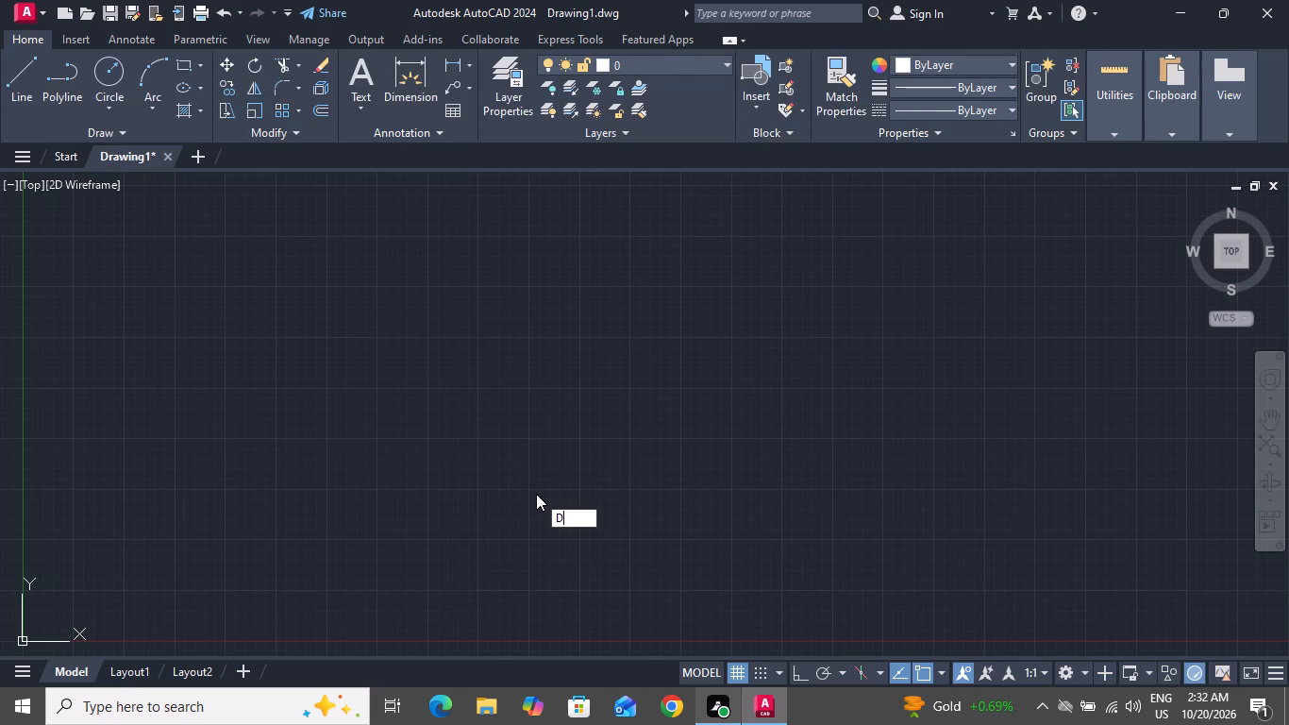
key("space")
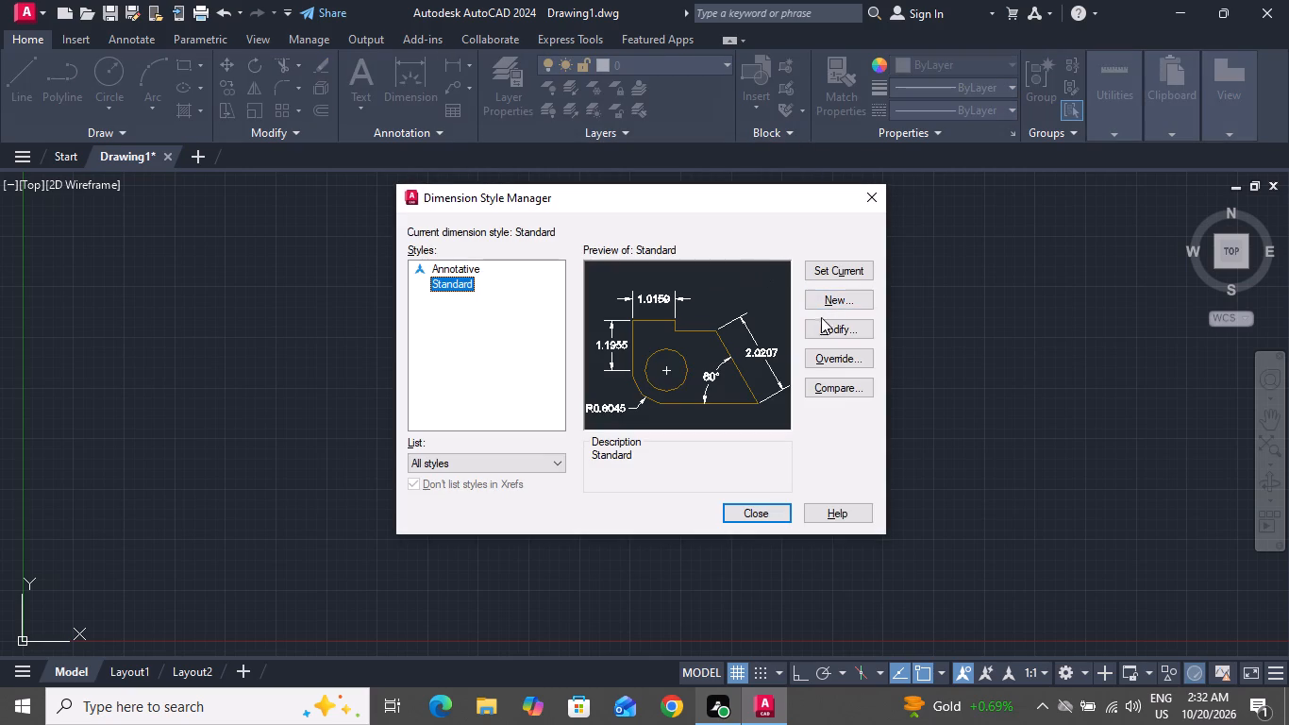
left_click(823, 331)
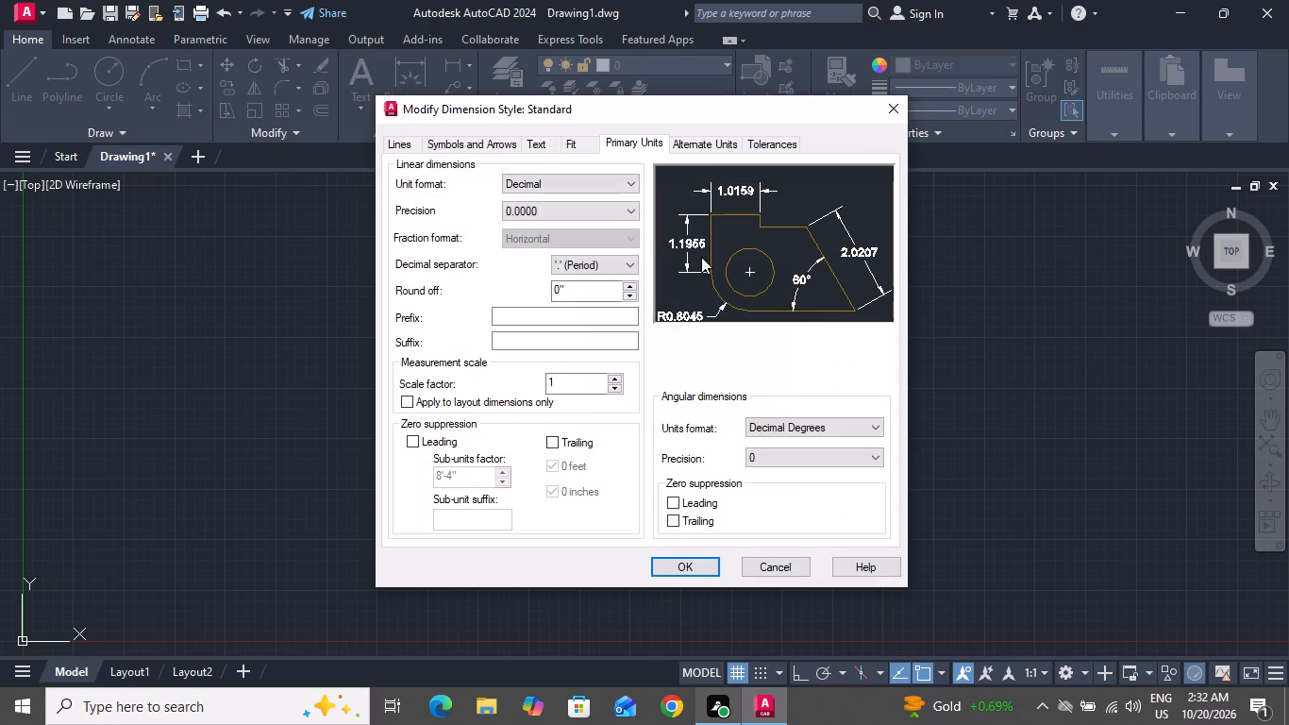
left_click(591, 191)
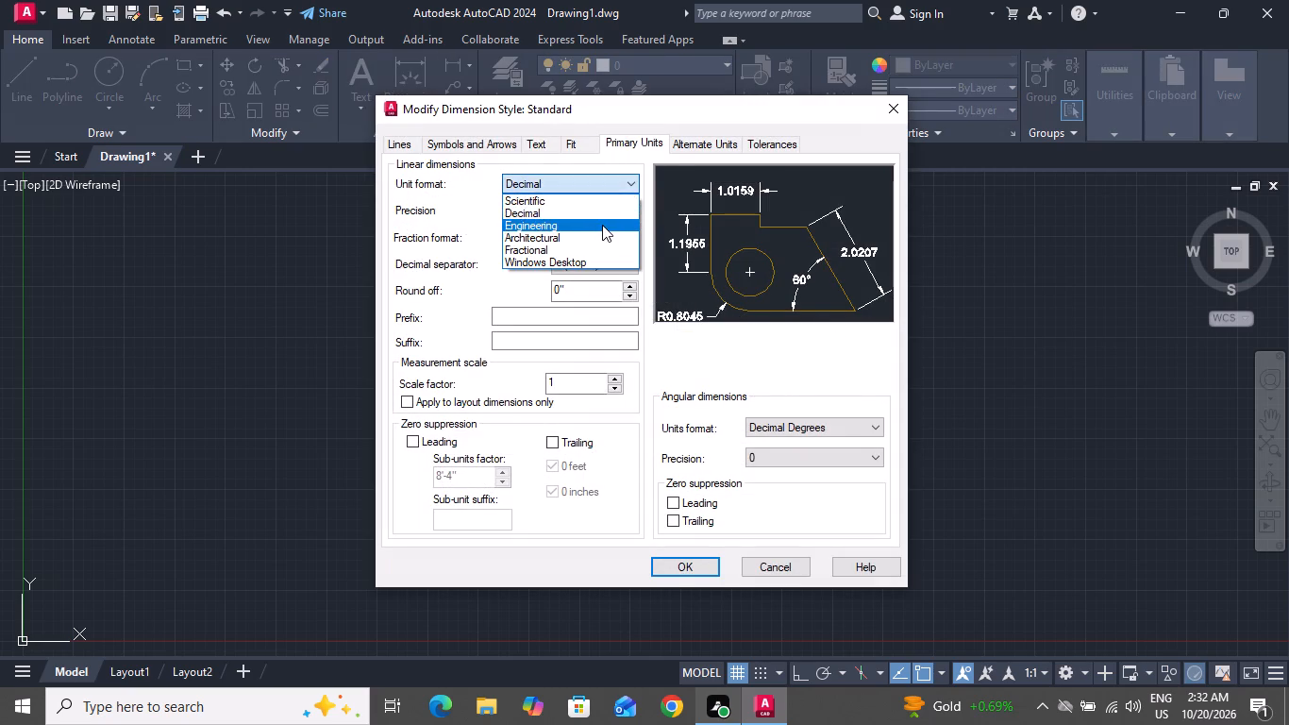
left_click(602, 225)
left_click(611, 210)
left_click(591, 226)
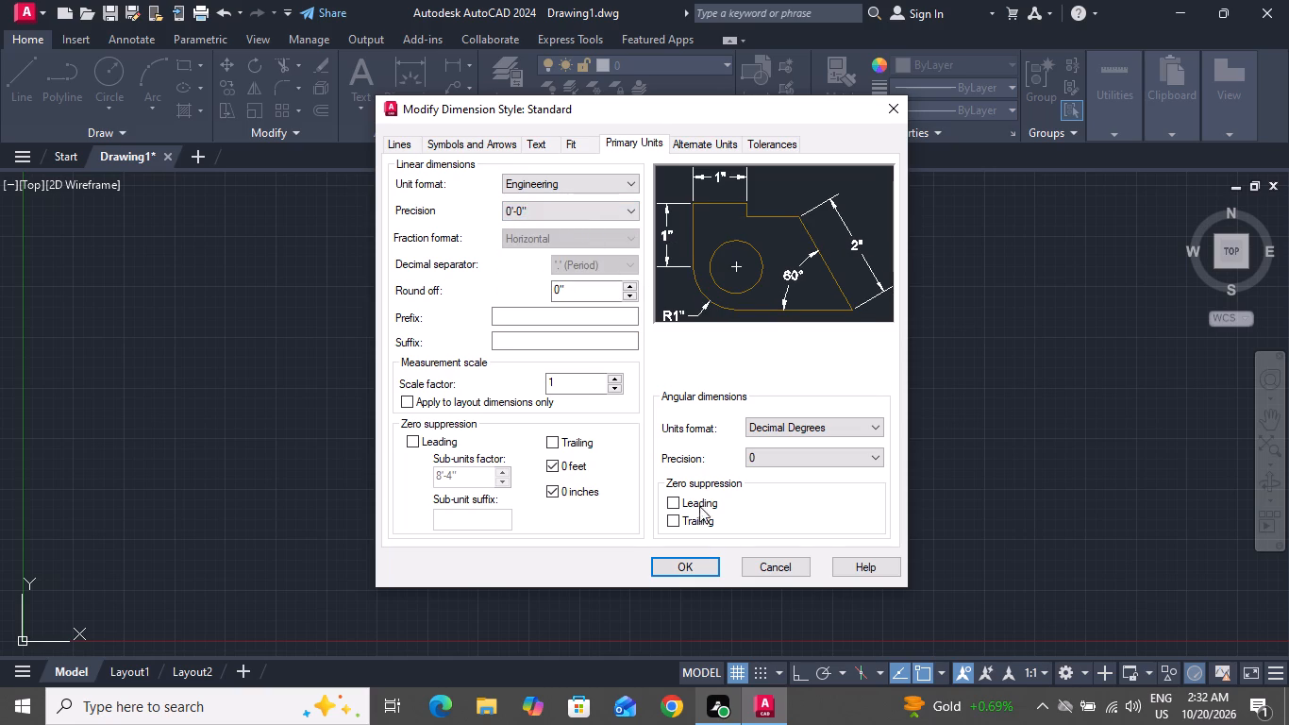
left_click(711, 565)
left_click(846, 267)
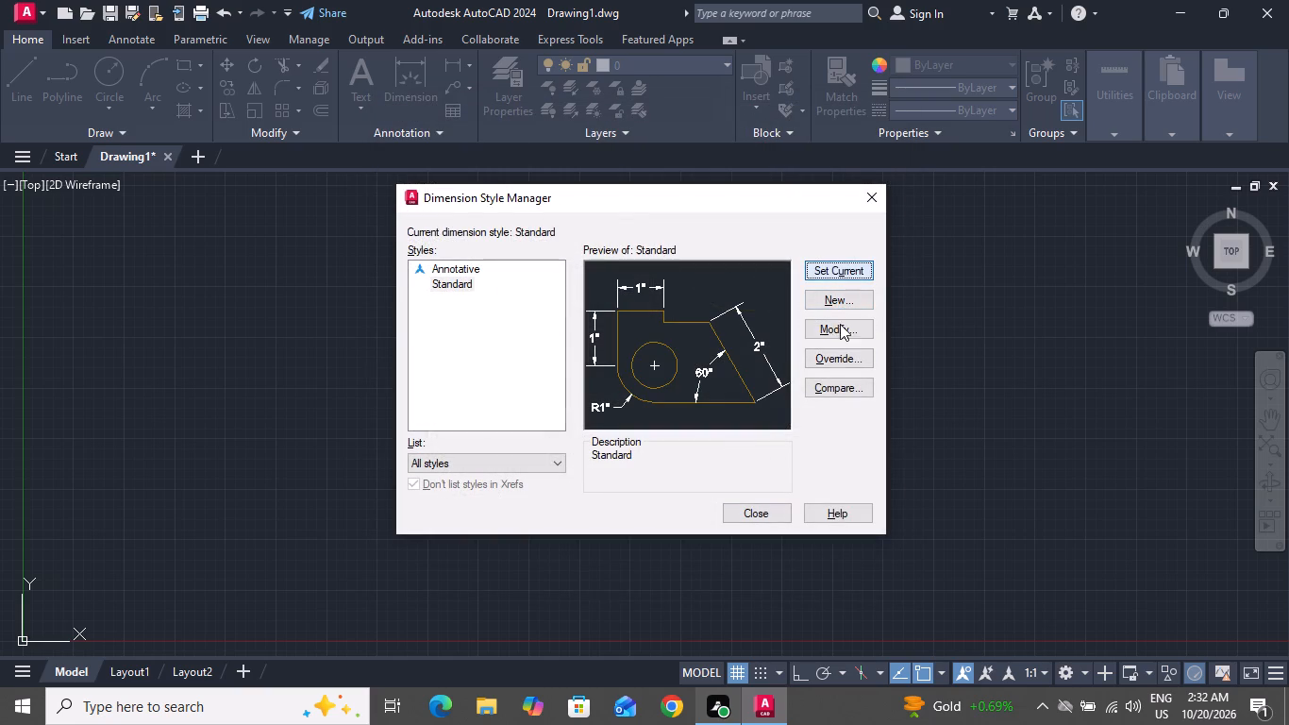
left_click(763, 513)
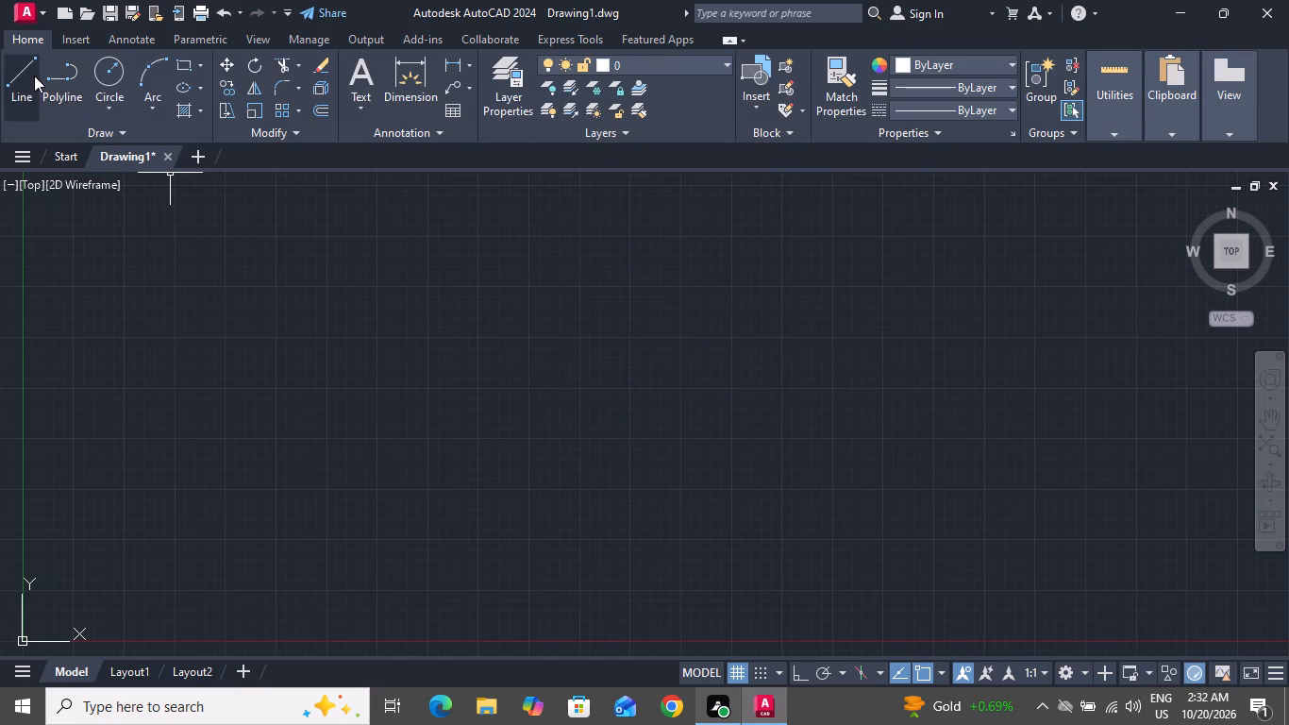
Turn on Ortho mode for drawing straight lines.
left_click(32, 75)
left_click(798, 667)
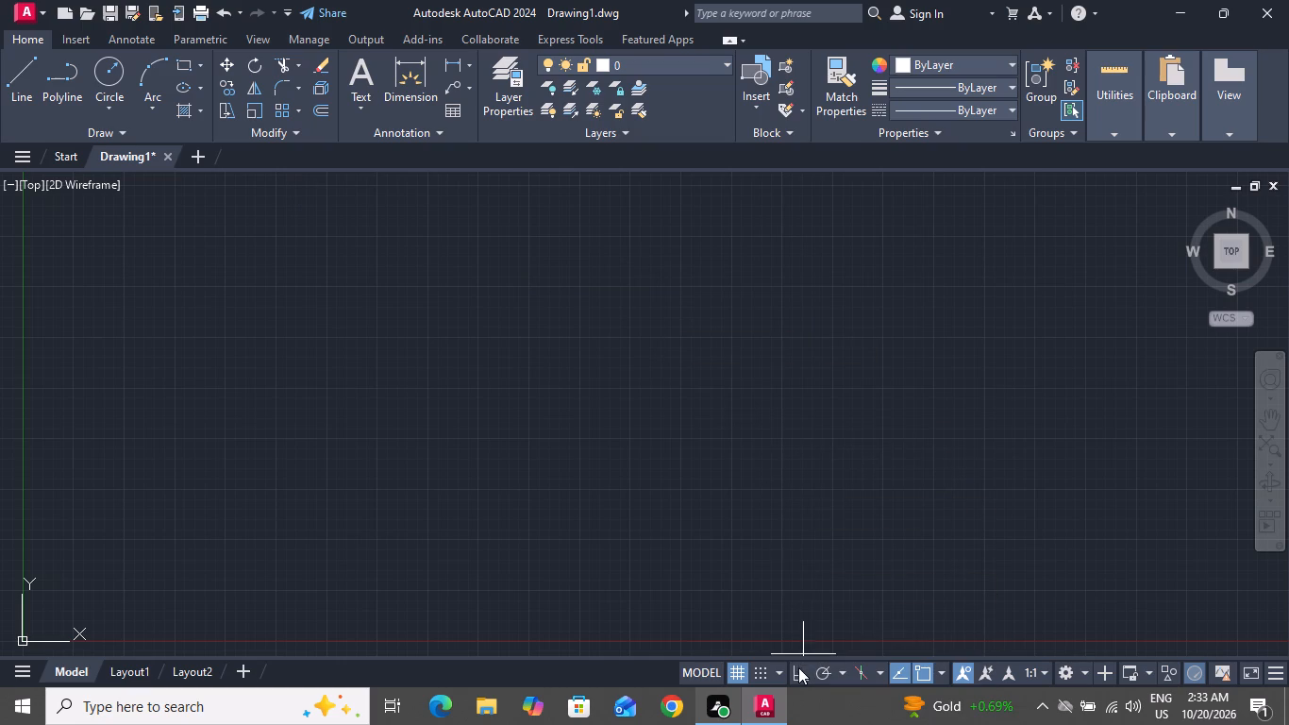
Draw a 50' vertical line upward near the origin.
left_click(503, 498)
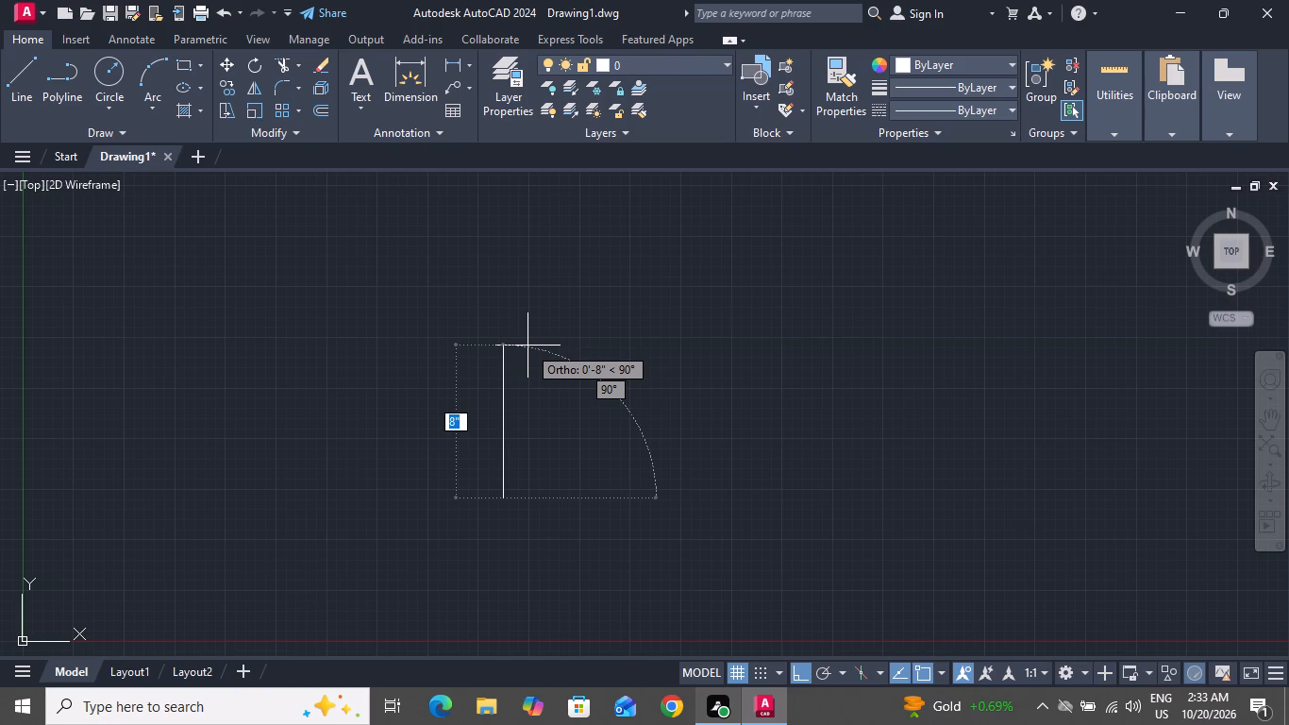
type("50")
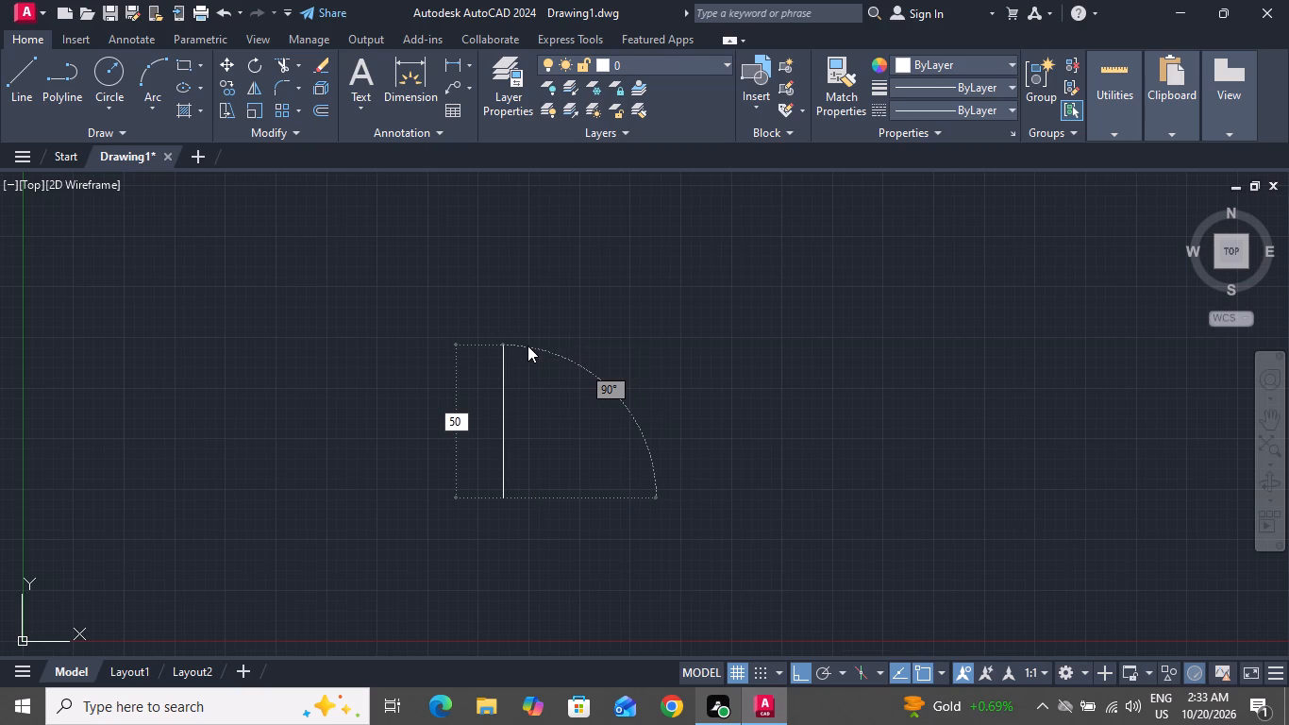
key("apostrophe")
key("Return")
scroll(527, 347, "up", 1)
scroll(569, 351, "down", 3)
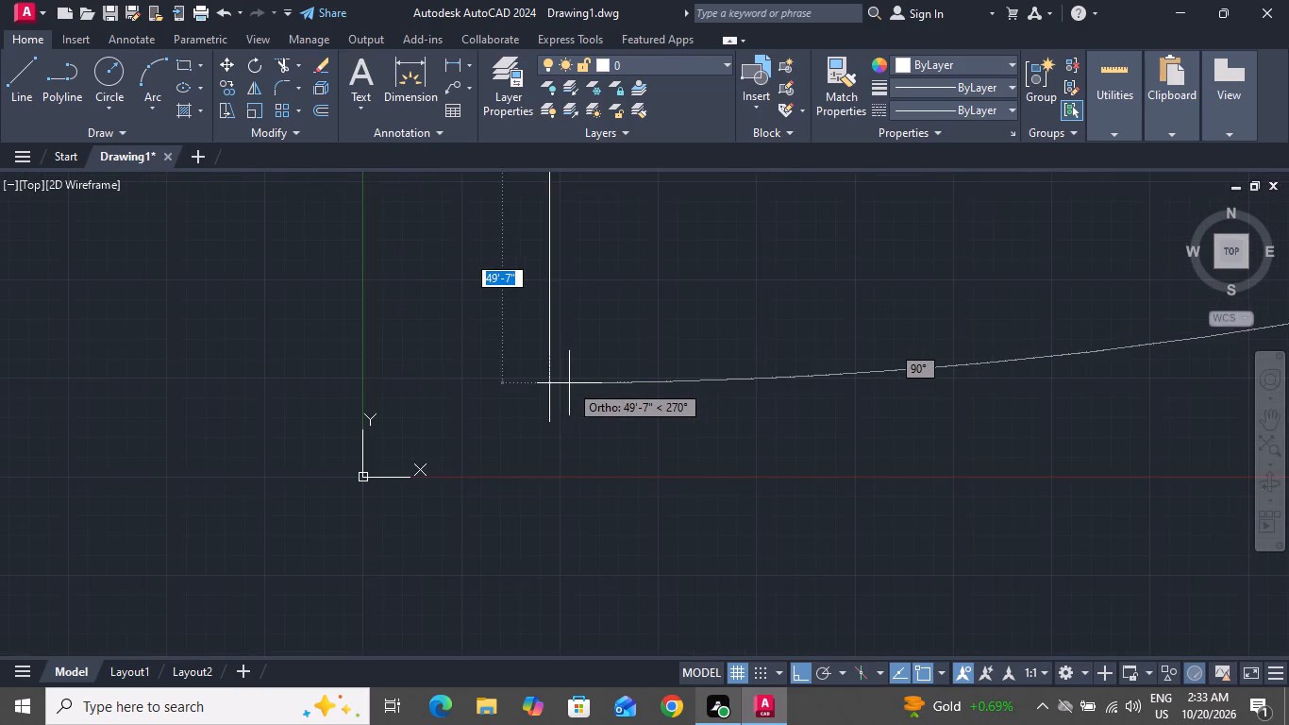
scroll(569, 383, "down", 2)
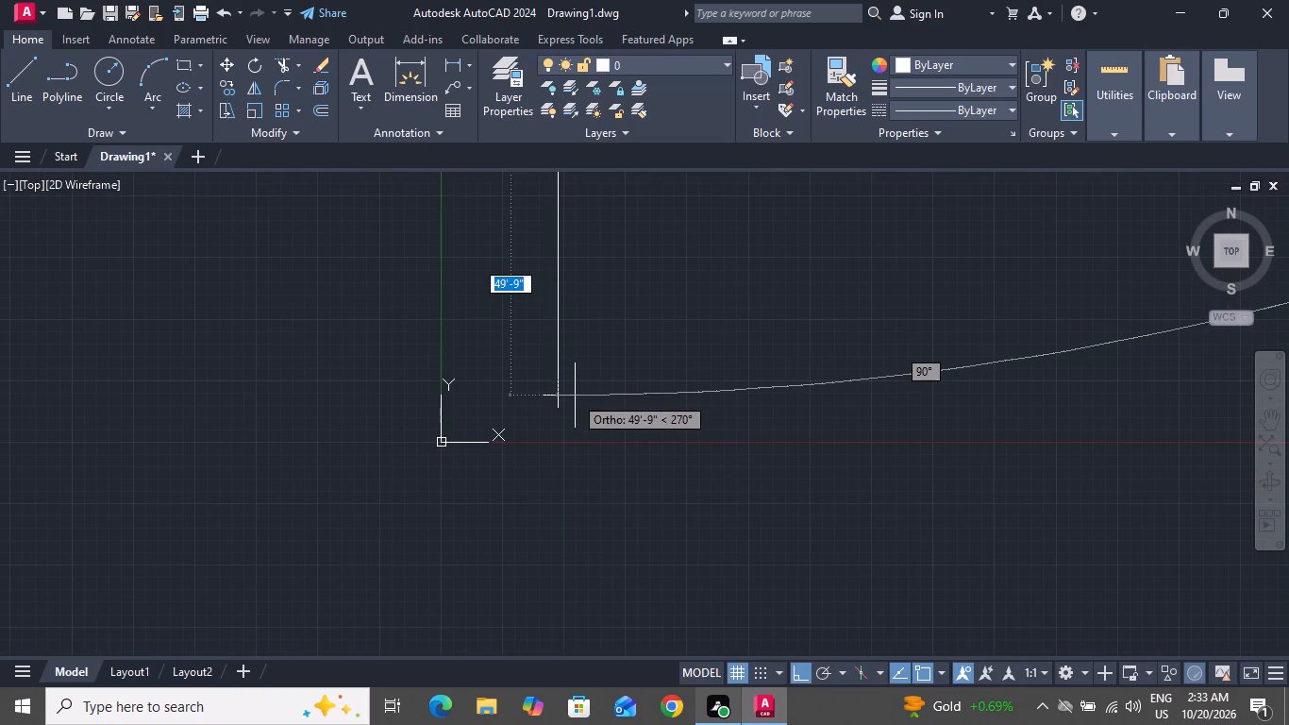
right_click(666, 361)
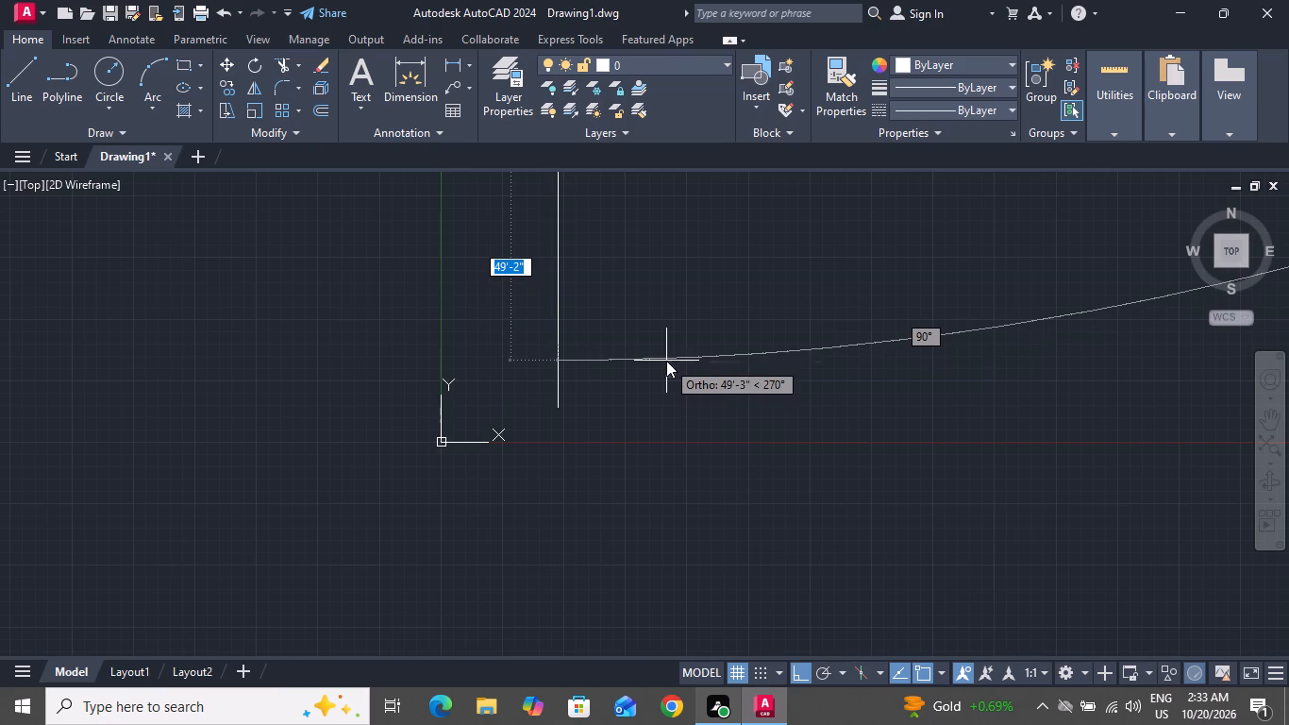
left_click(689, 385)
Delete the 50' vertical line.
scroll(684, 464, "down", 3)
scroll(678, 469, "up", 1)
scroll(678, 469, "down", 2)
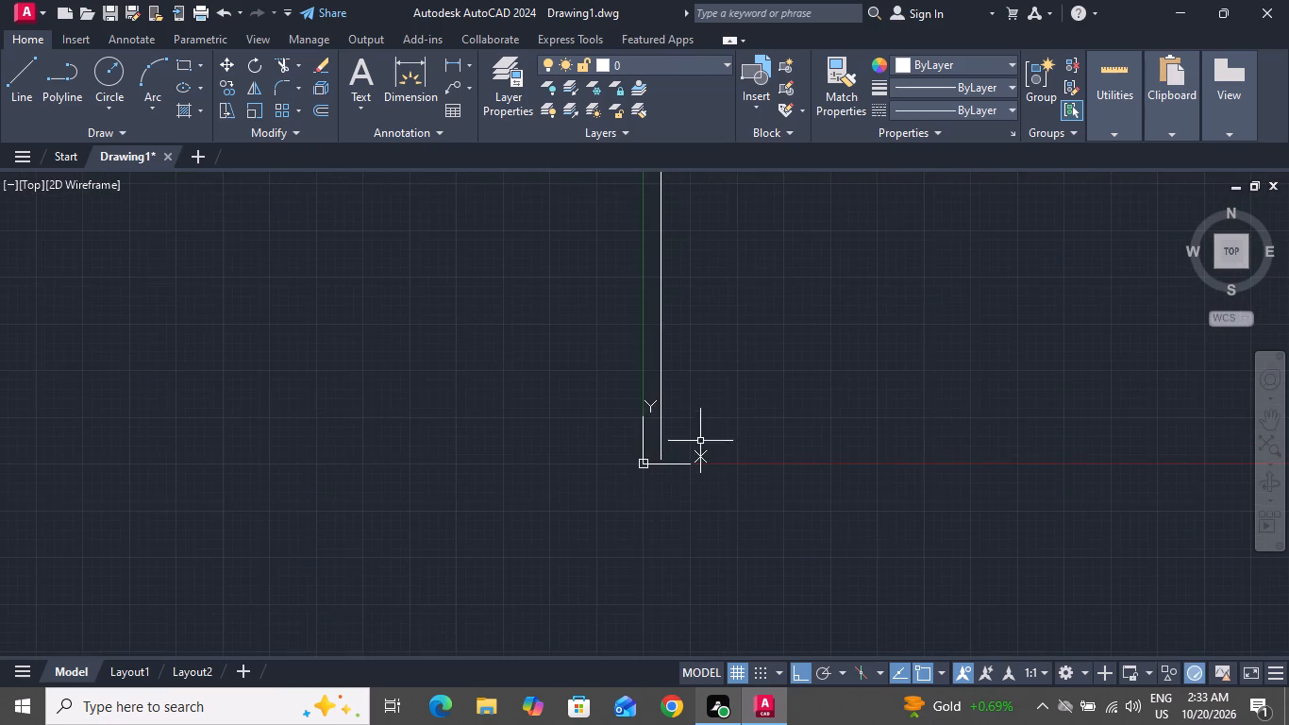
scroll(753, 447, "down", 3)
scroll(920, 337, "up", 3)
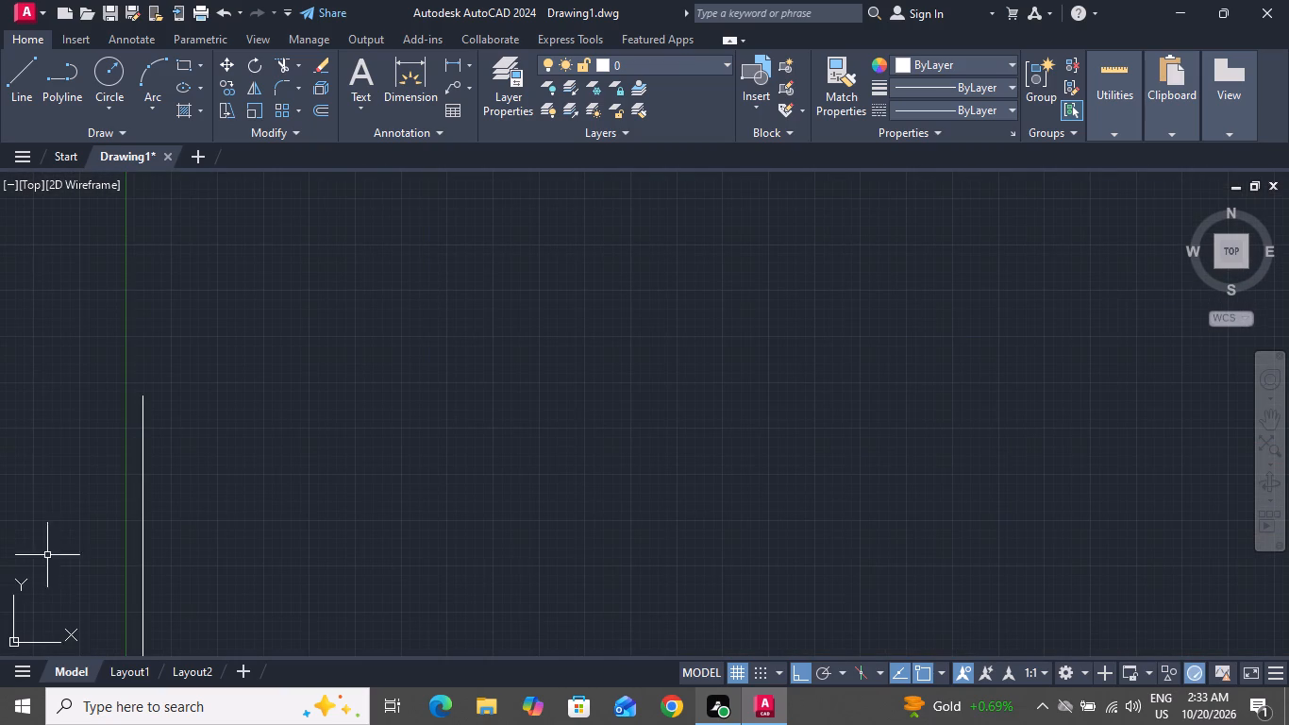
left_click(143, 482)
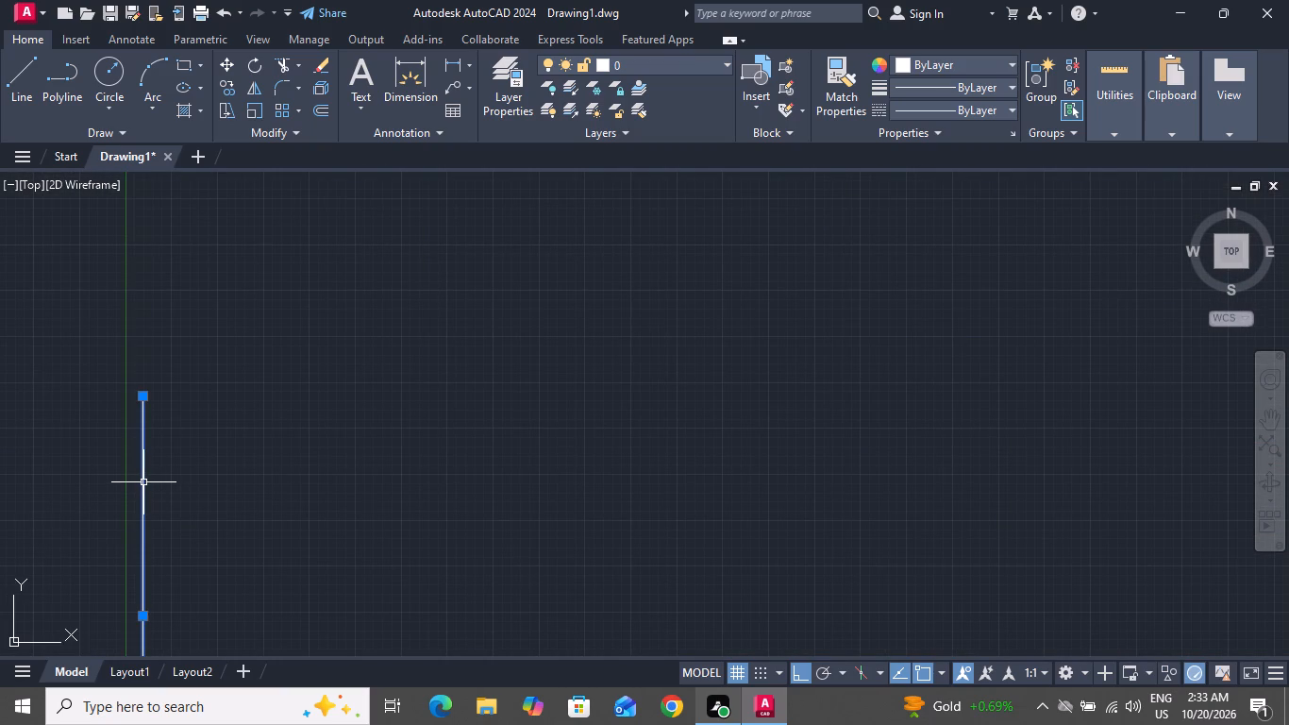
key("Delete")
Draw a 50' vertical line upward as the left side of a rectangular outline.
scroll(250, 496, "down", 1)
scroll(954, 315, "up", 3)
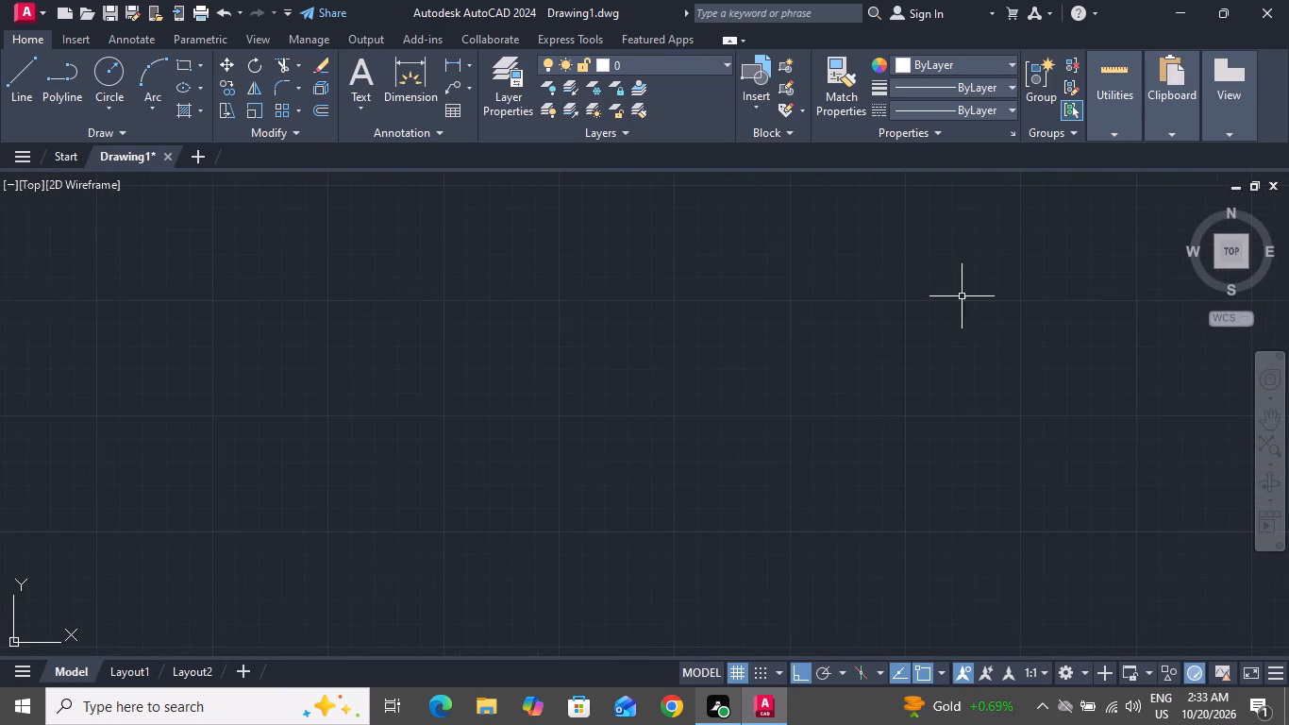
left_click(16, 85)
left_click(386, 548)
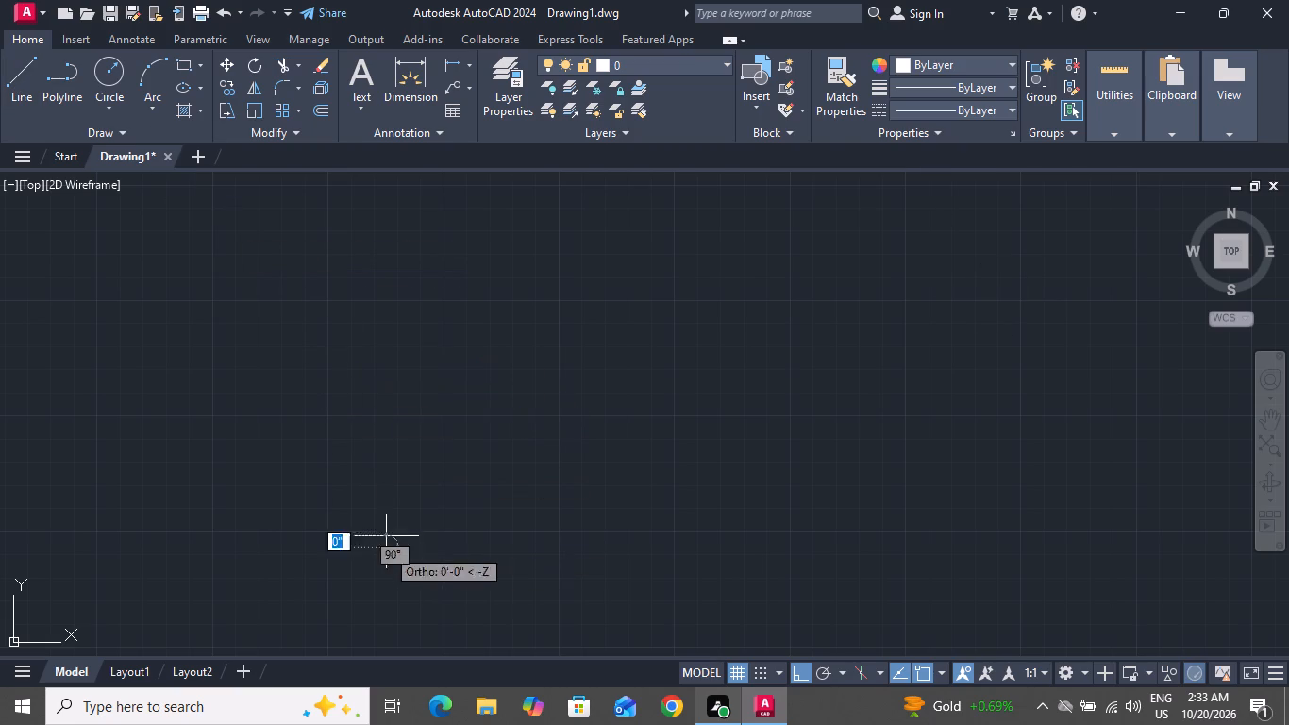
key("5")
key("0")
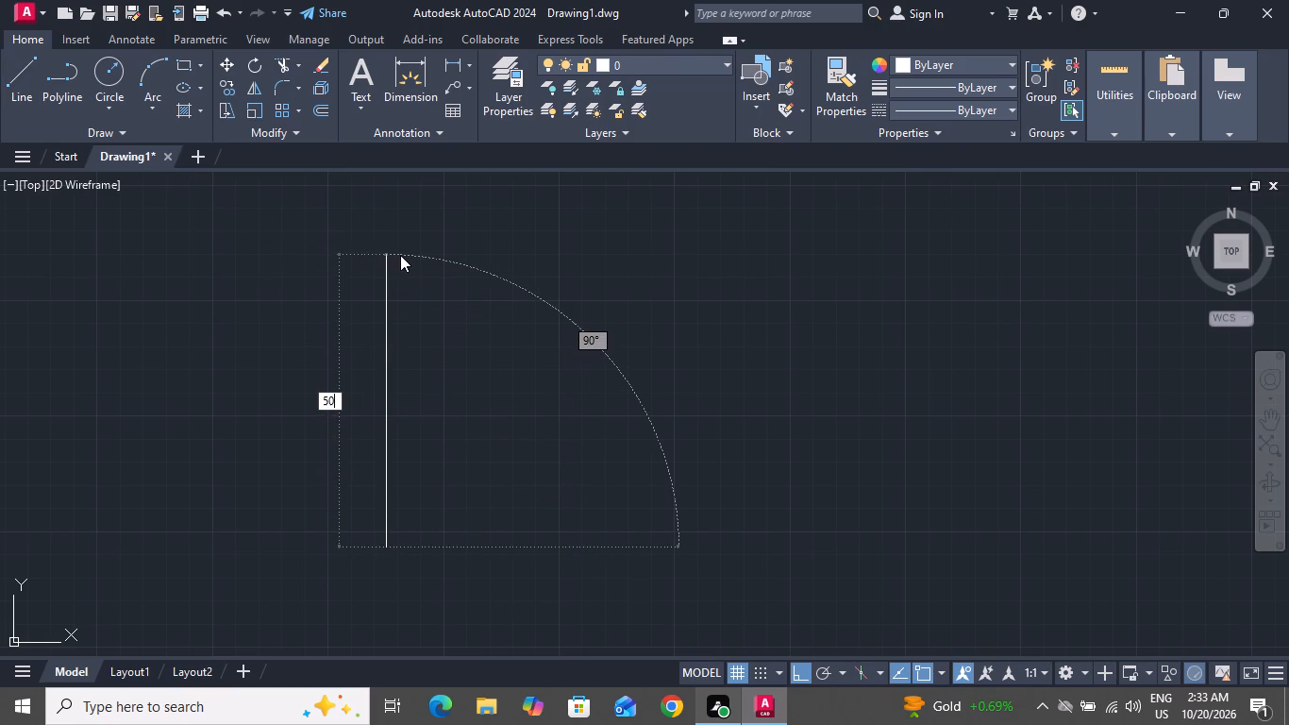
key("apostrophe")
key("Return")
Complete the rectangular outline with a 20' top line, a 50' right side and a 20' bottom line.
scroll(426, 386, "down", 7)
scroll(427, 402, "up", 1)
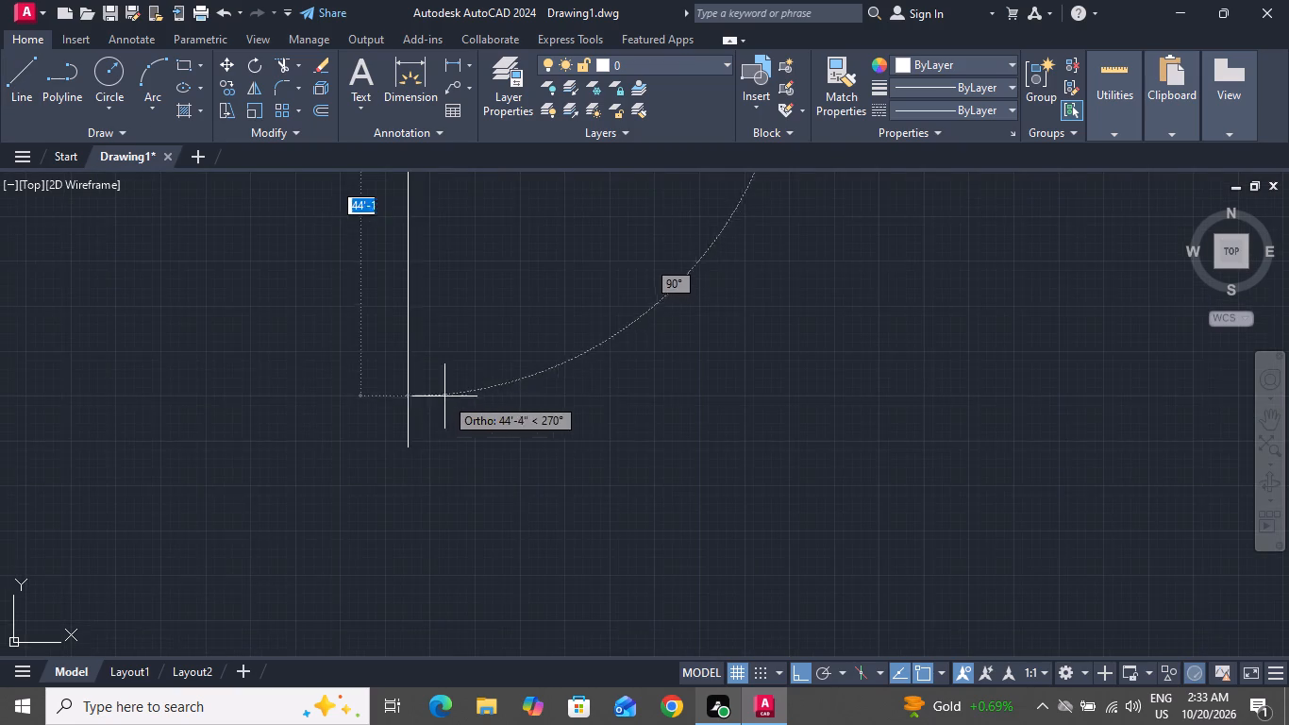
scroll(469, 395, "down", 5)
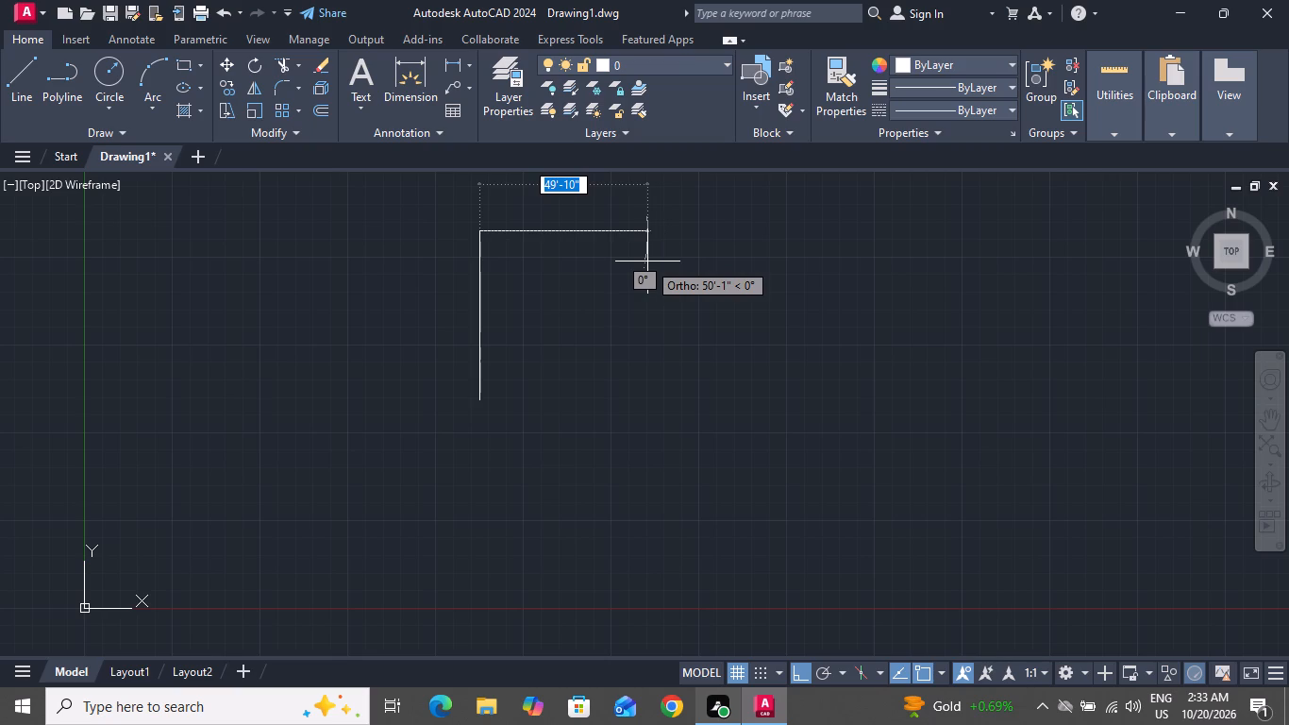
type("20'")
key("Return")
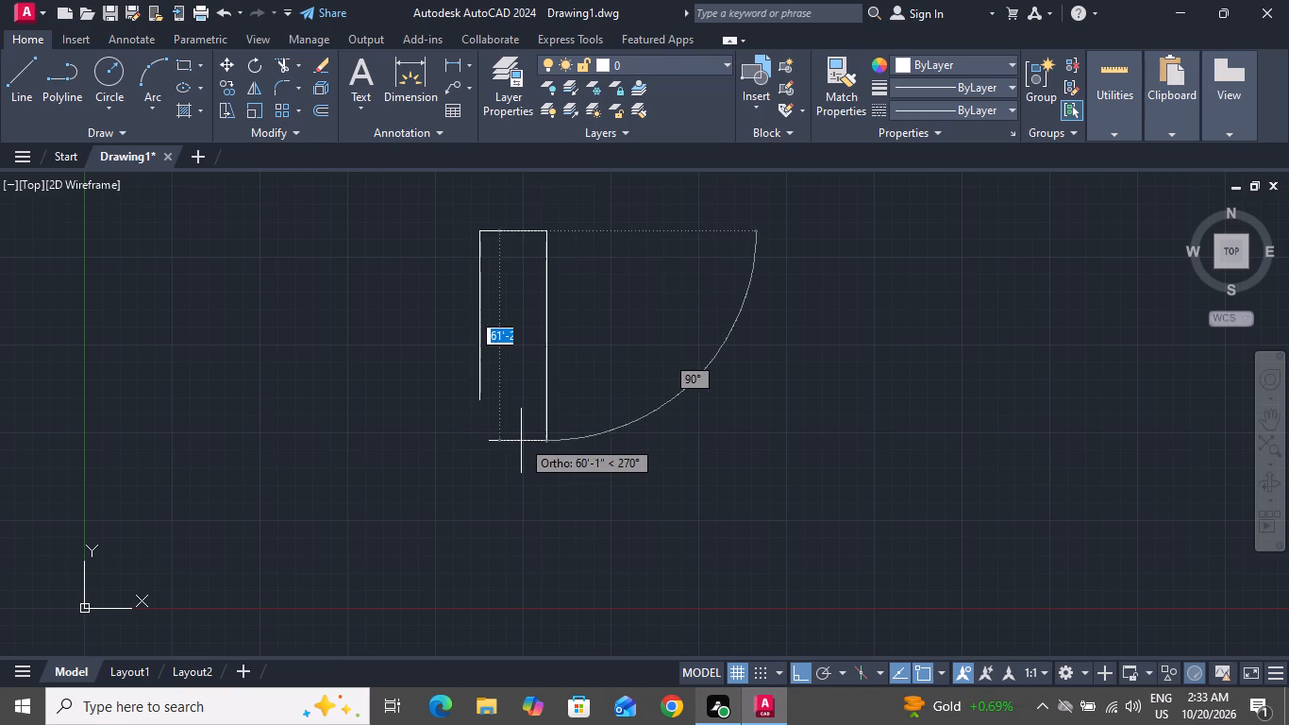
type("50")
key("apostrophe")
key("Return")
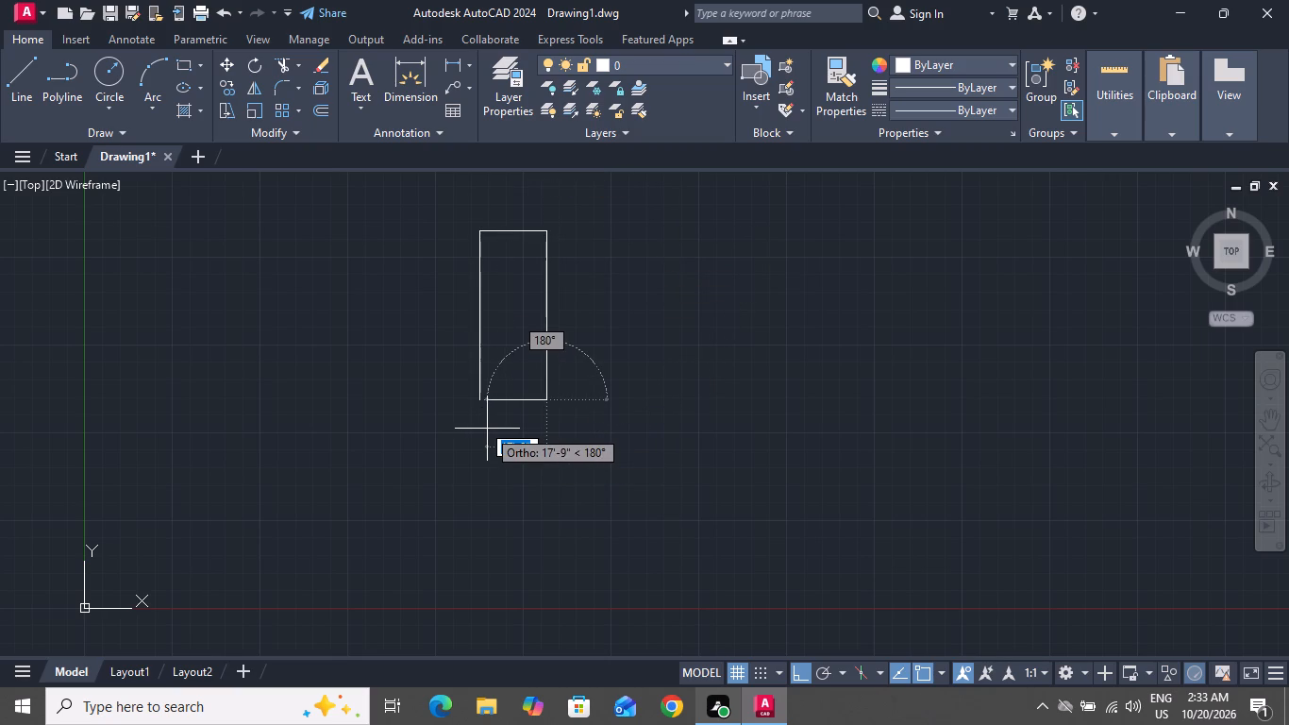
key("2")
key("0")
key("apostrophe")
key("Return")
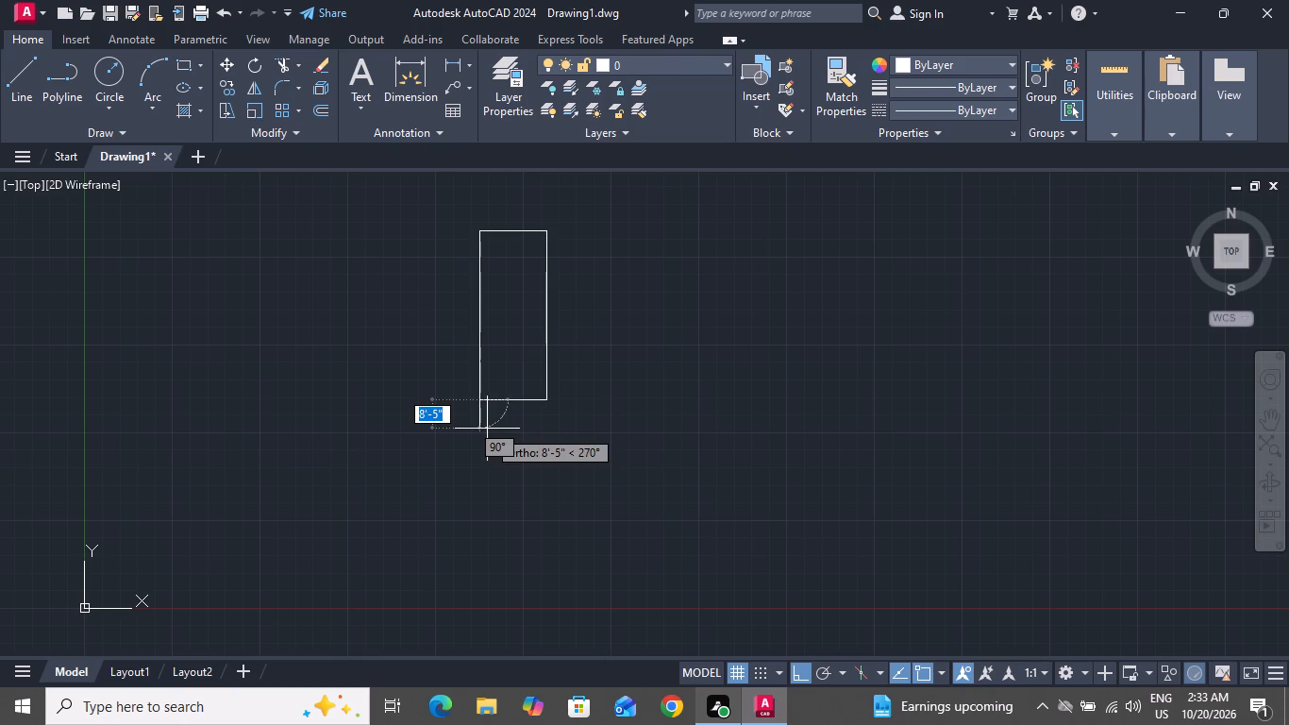
right_click(487, 429)
left_click(536, 451)
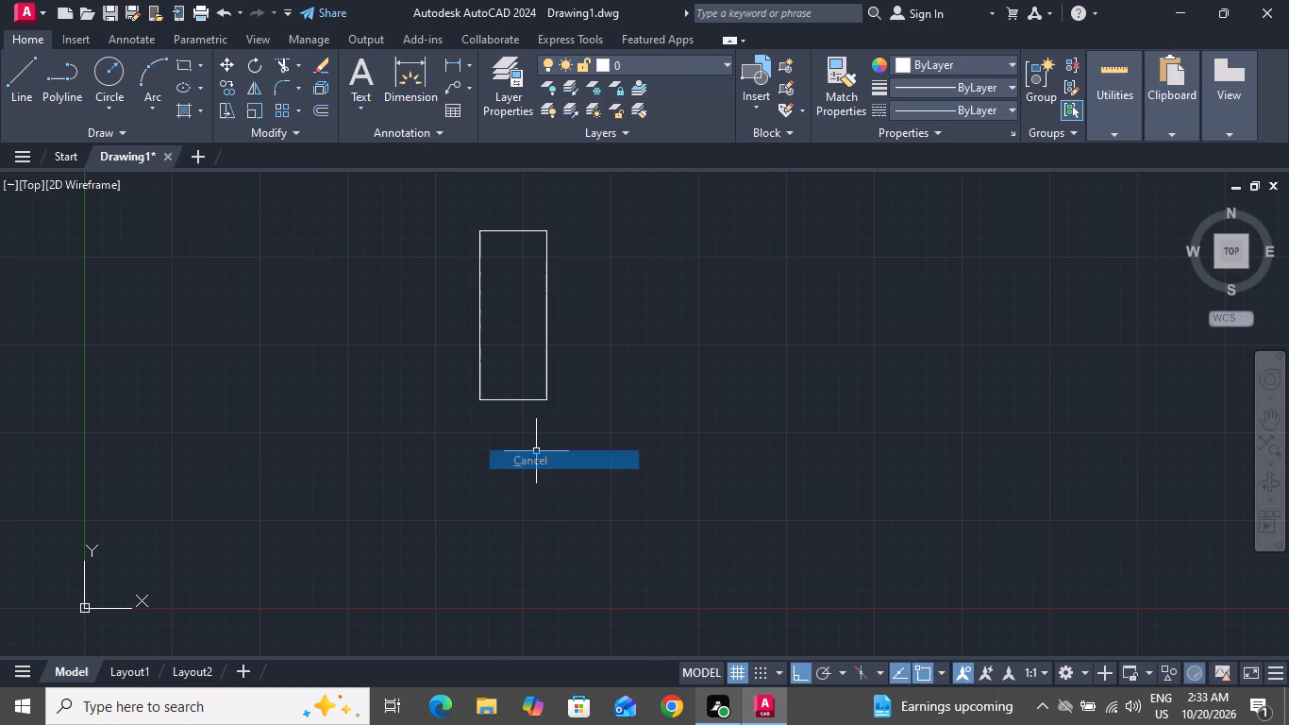
Offset all four sides of the rectangular outline 6" inward to form the outer walls.
type("O")
key("space")
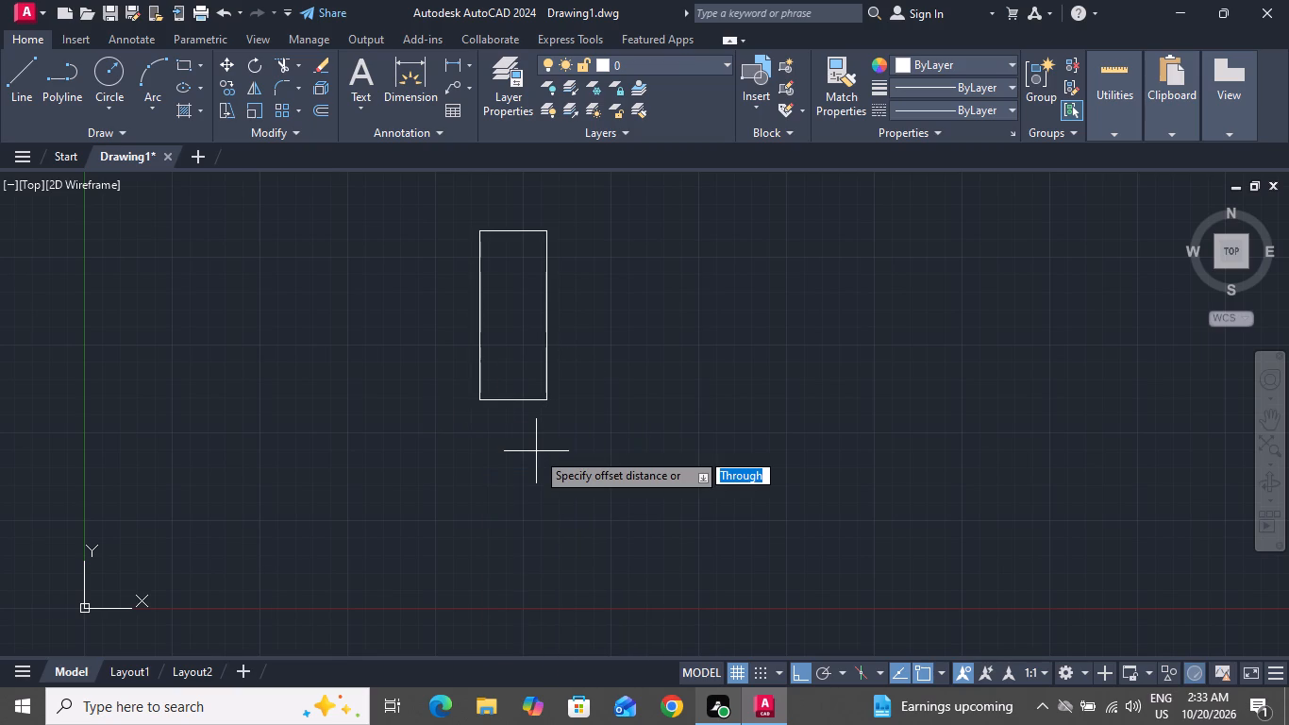
key("6")
key("shift+quotedbl")
key("Return")
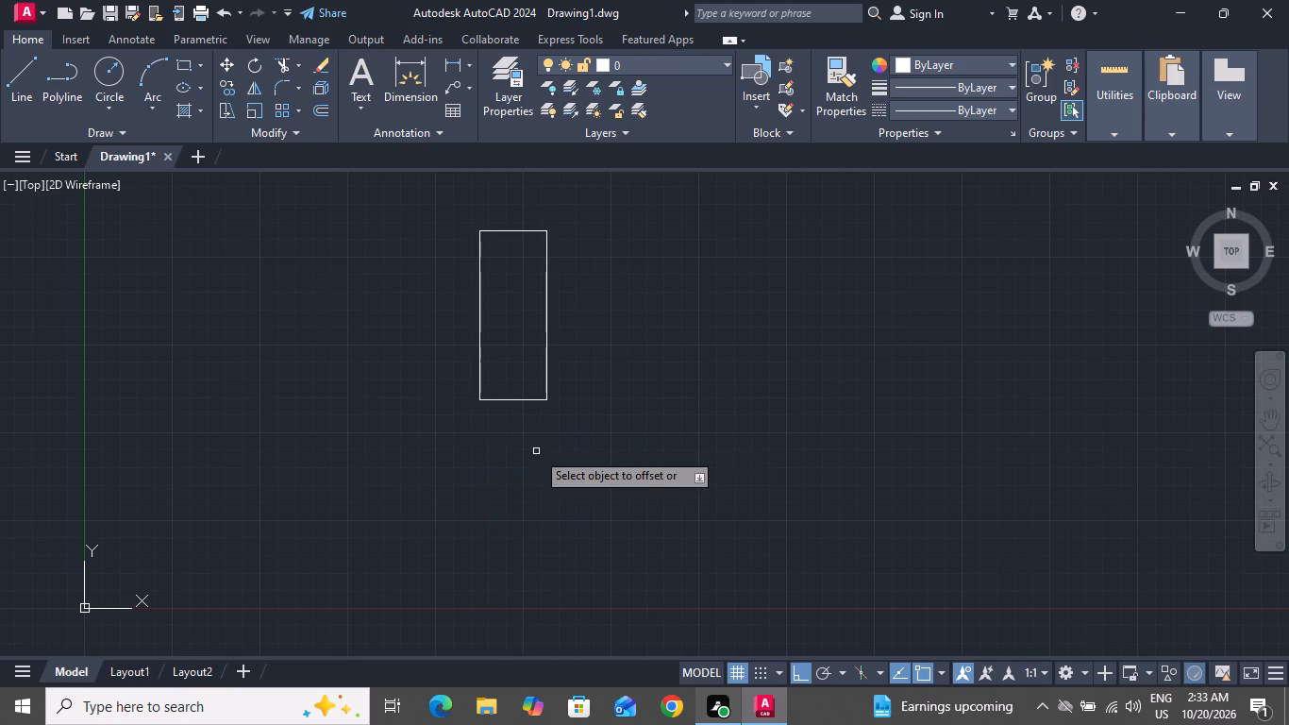
scroll(494, 227, "up", 2)
left_click(504, 238)
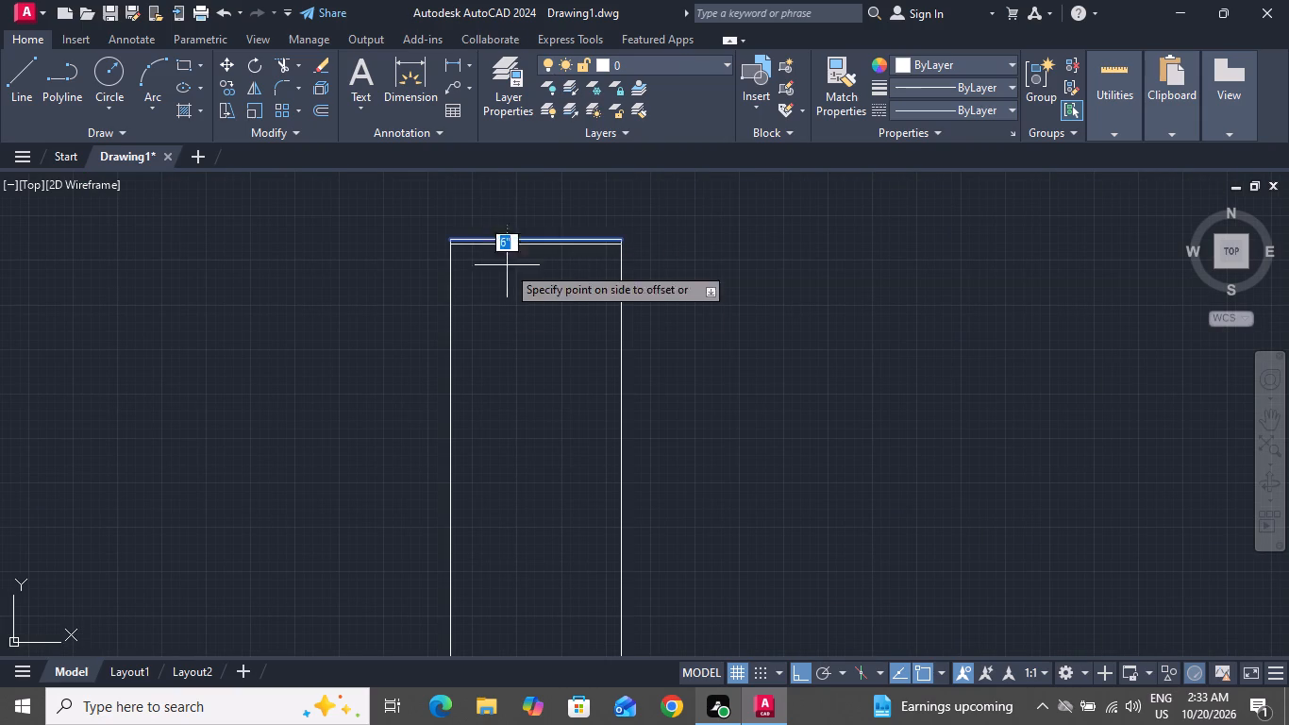
left_click(507, 288)
left_click(451, 292)
left_click(508, 295)
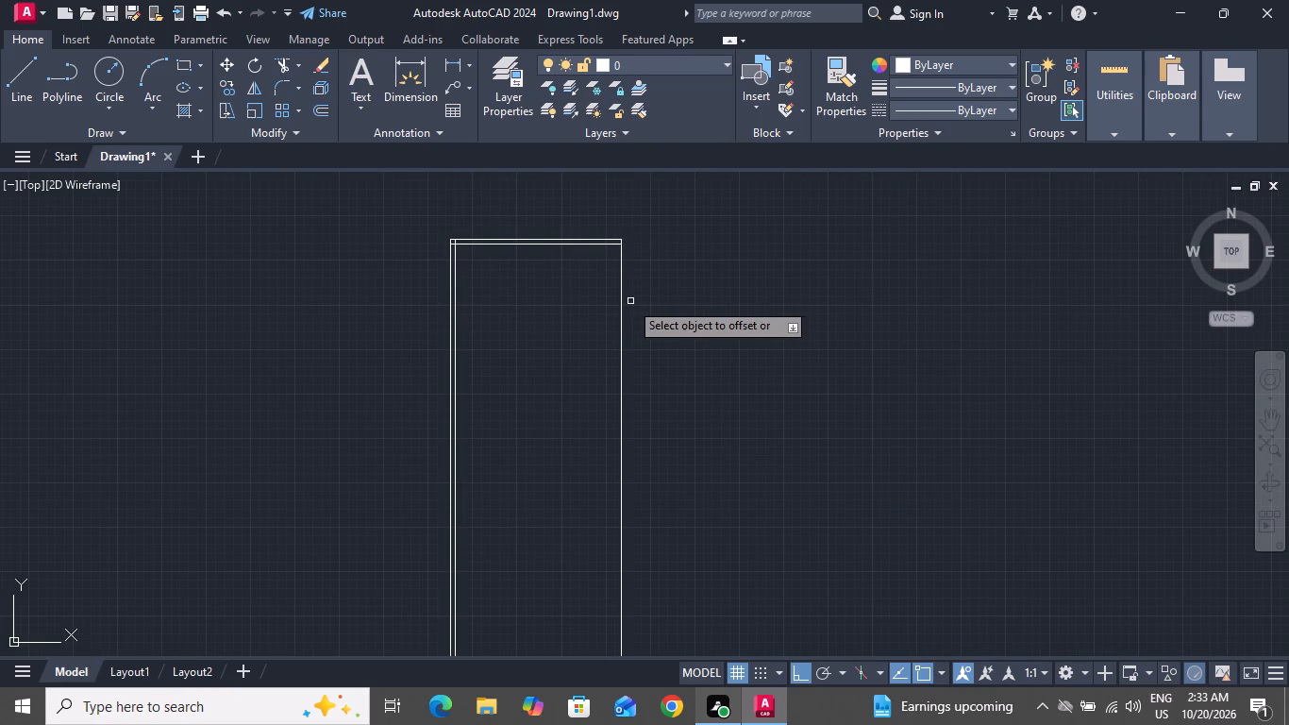
left_click(622, 302)
left_click(543, 311)
scroll(551, 274, "down", 3)
scroll(548, 496, "up", 3)
left_click(536, 550)
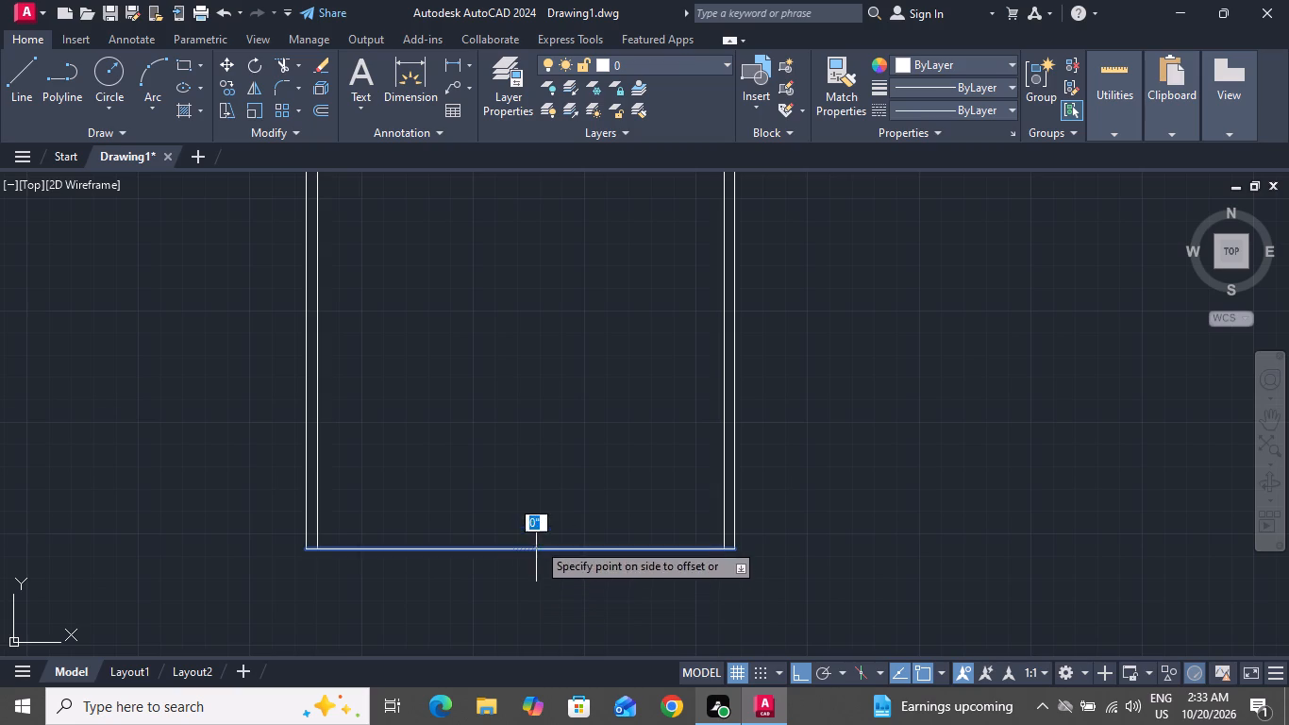
left_click(539, 501)
right_click(541, 493)
left_click(620, 323)
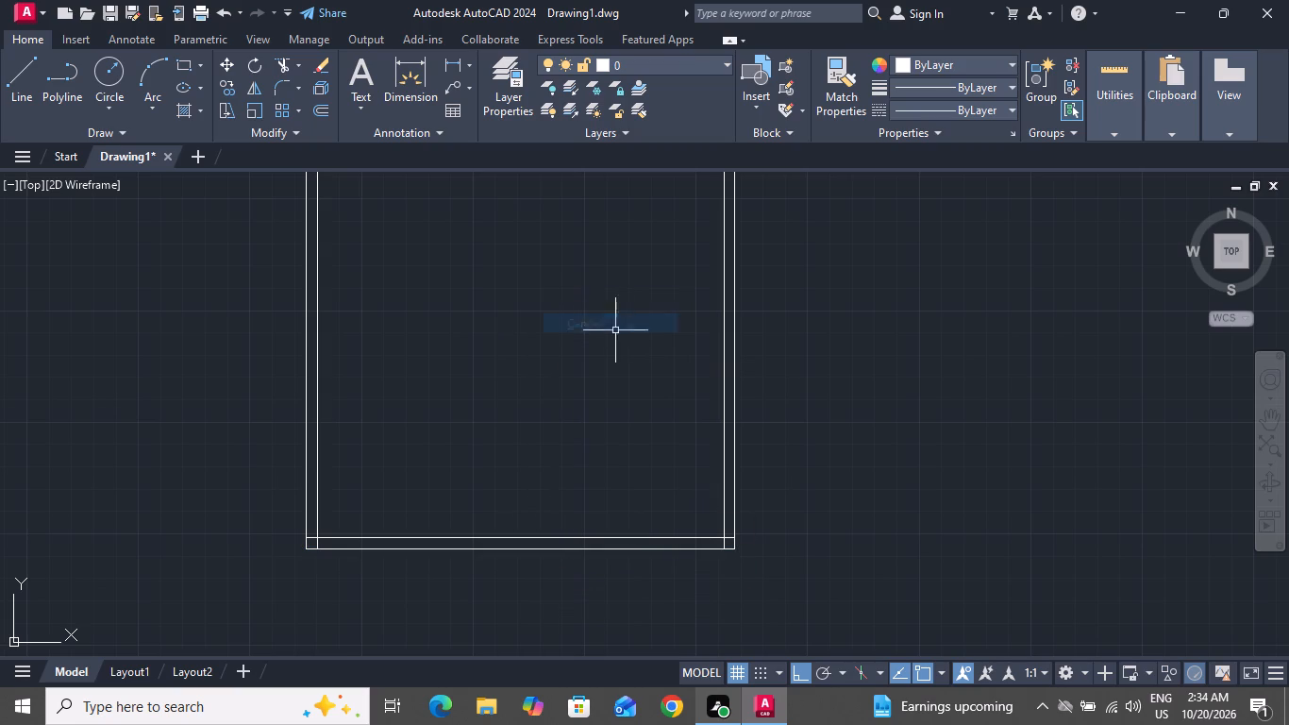
Trim the overlapping inner wall lines at the outline's bottom-left corner.
left_click(290, 64)
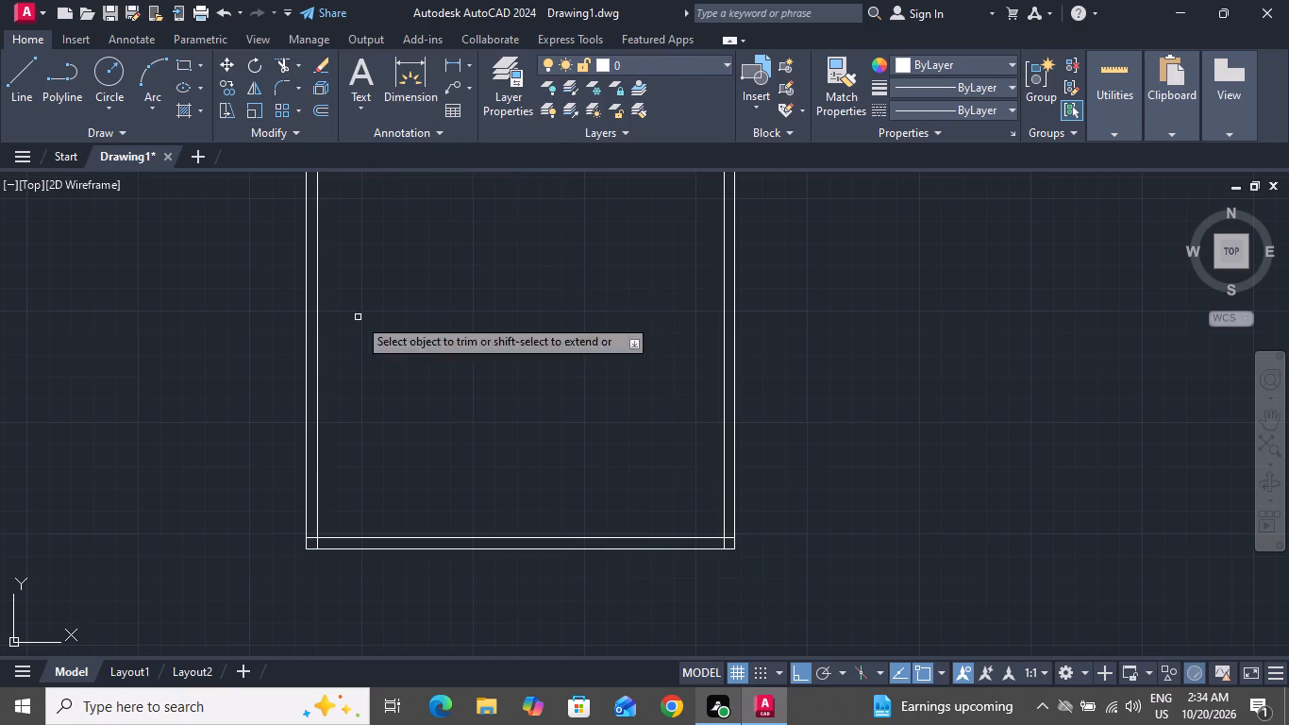
scroll(349, 516, "up", 1)
scroll(296, 572, "up", 2)
scroll(296, 572, "down", 1)
scroll(296, 546, "up", 4)
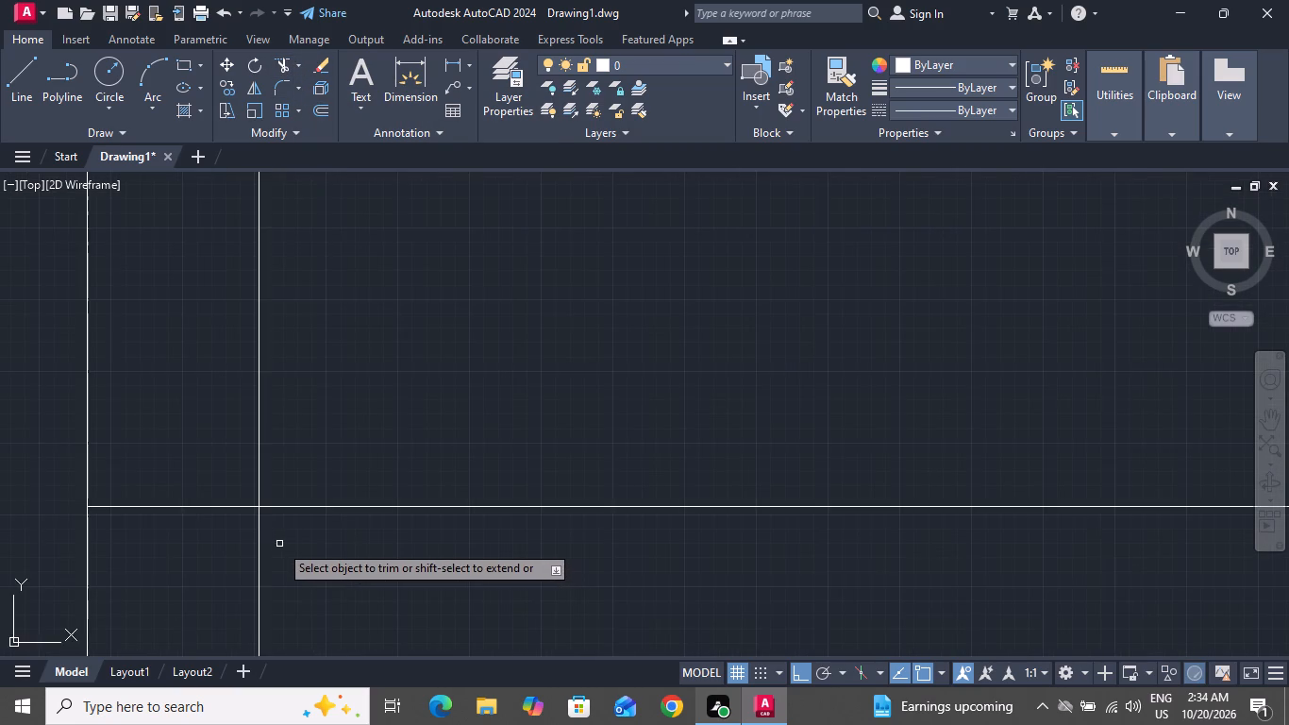
scroll(279, 544, "up", 1)
left_click(260, 522)
left_click(228, 515)
left_click(208, 517)
left_click(204, 438)
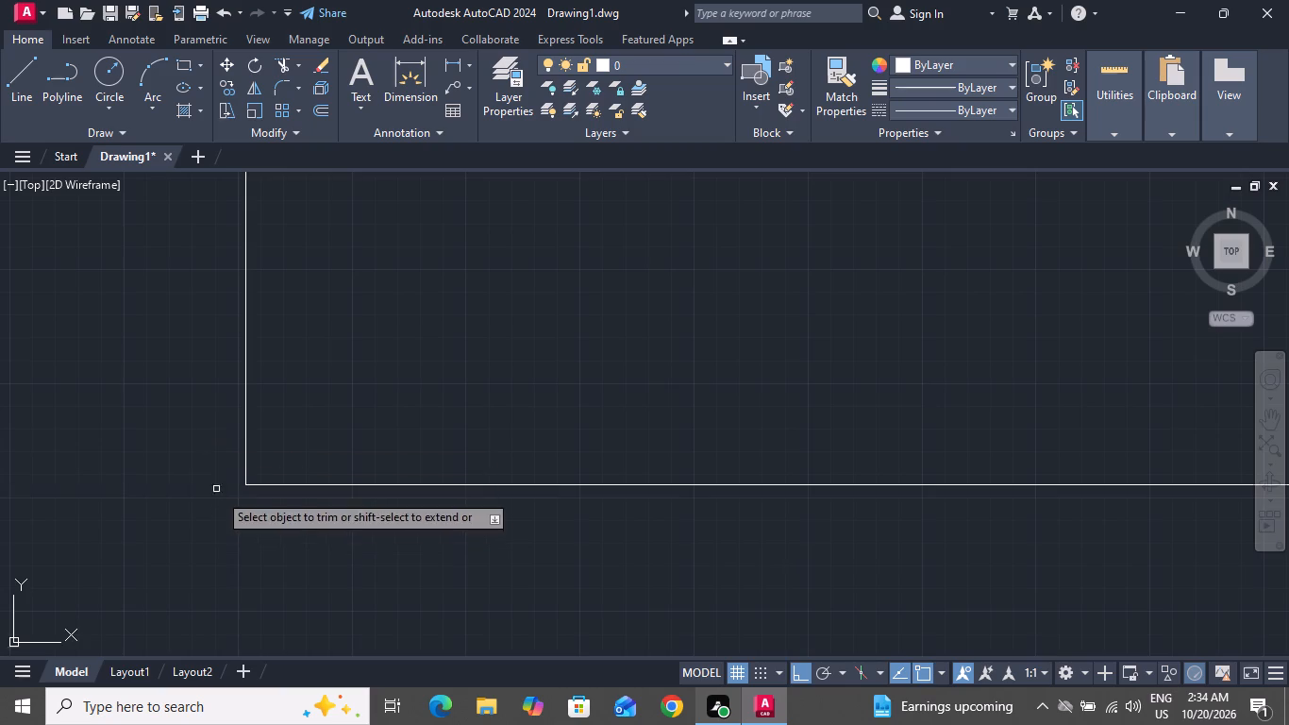
Trim the overlapping inner wall lines at the outline's bottom-right corner.
scroll(246, 538, "down", 5)
scroll(264, 506, "up", 1)
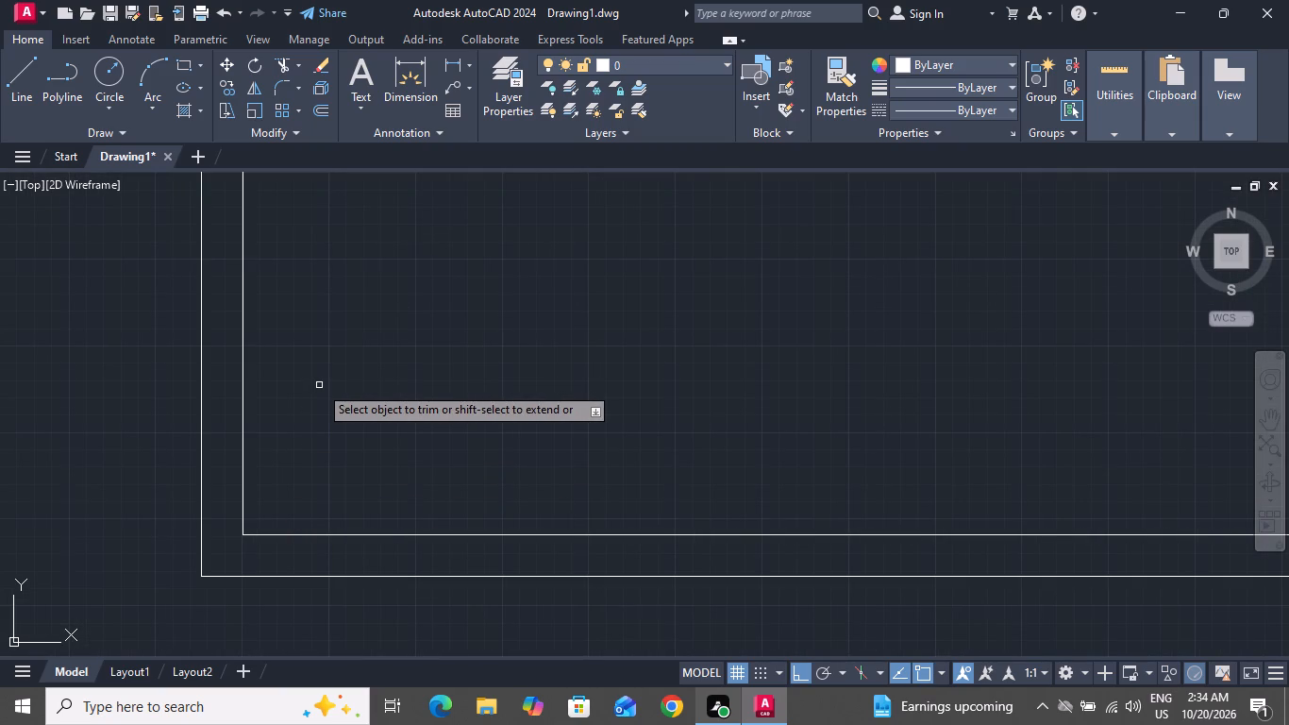
scroll(533, 329, "down", 4)
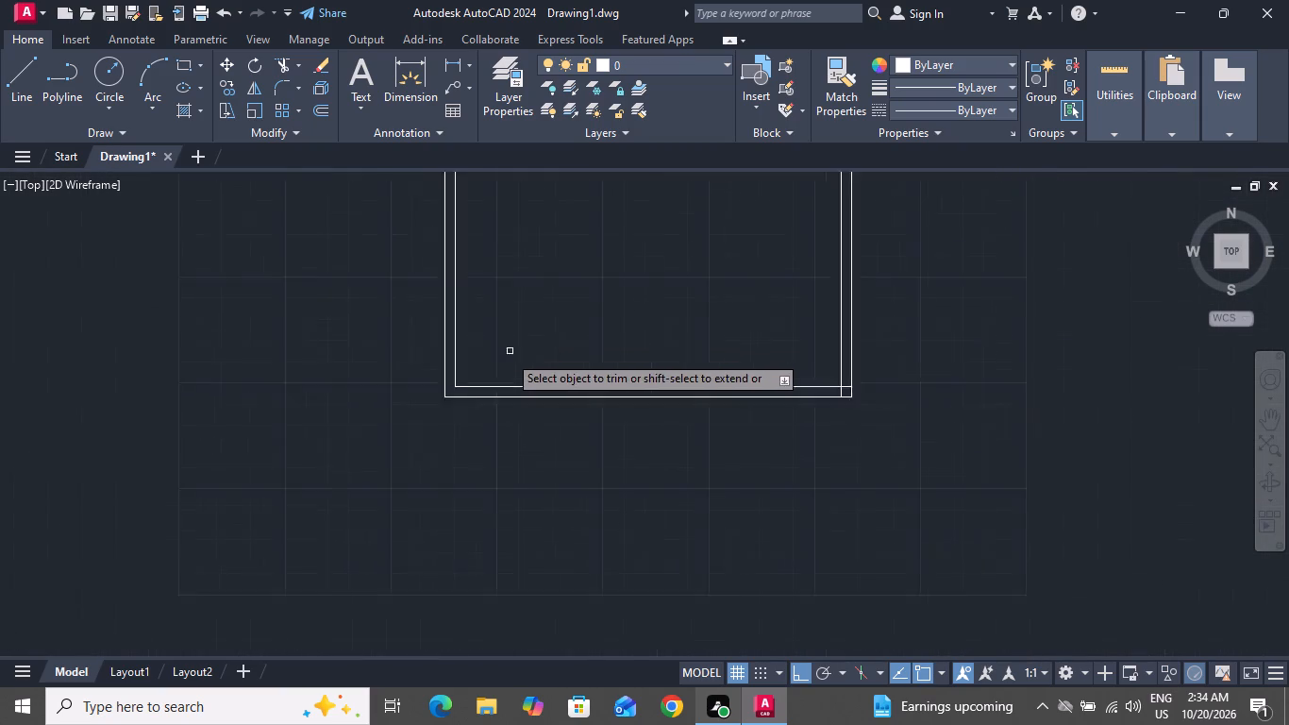
scroll(726, 392, "up", 4)
scroll(674, 306, "up", 2)
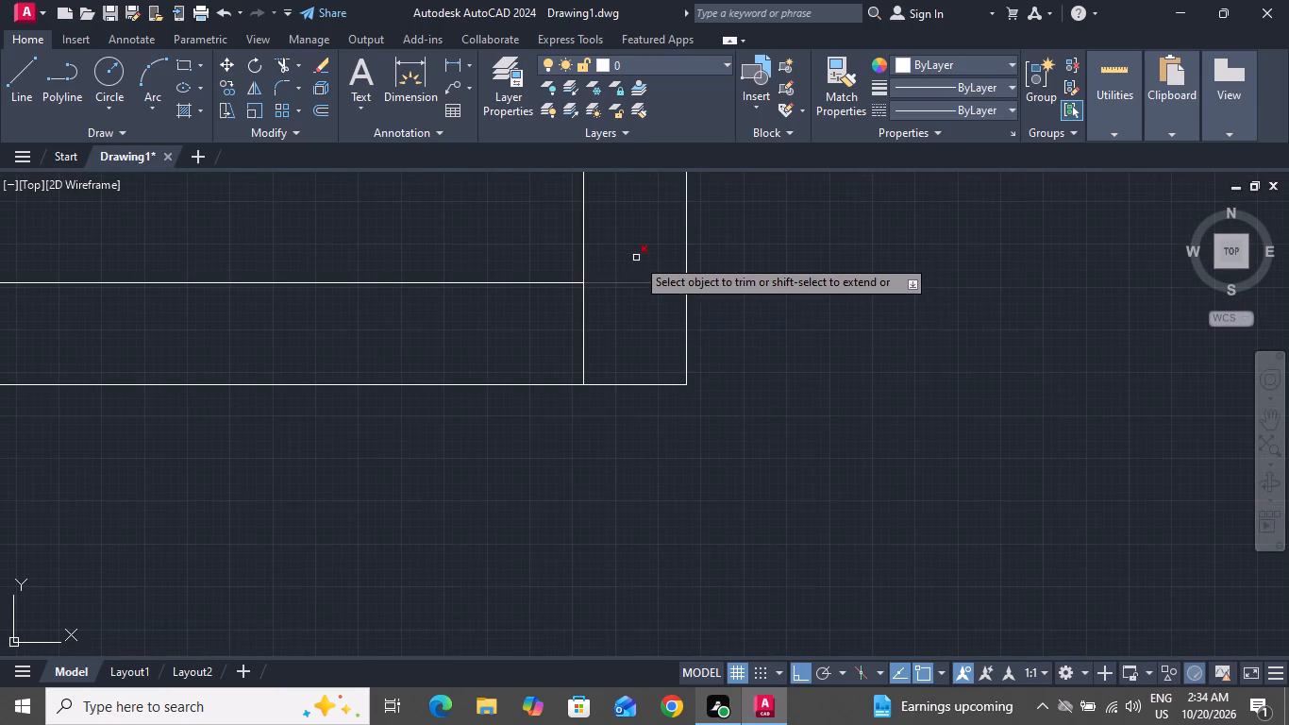
left_click(636, 257)
left_click(634, 330)
left_click(613, 341)
left_click(521, 354)
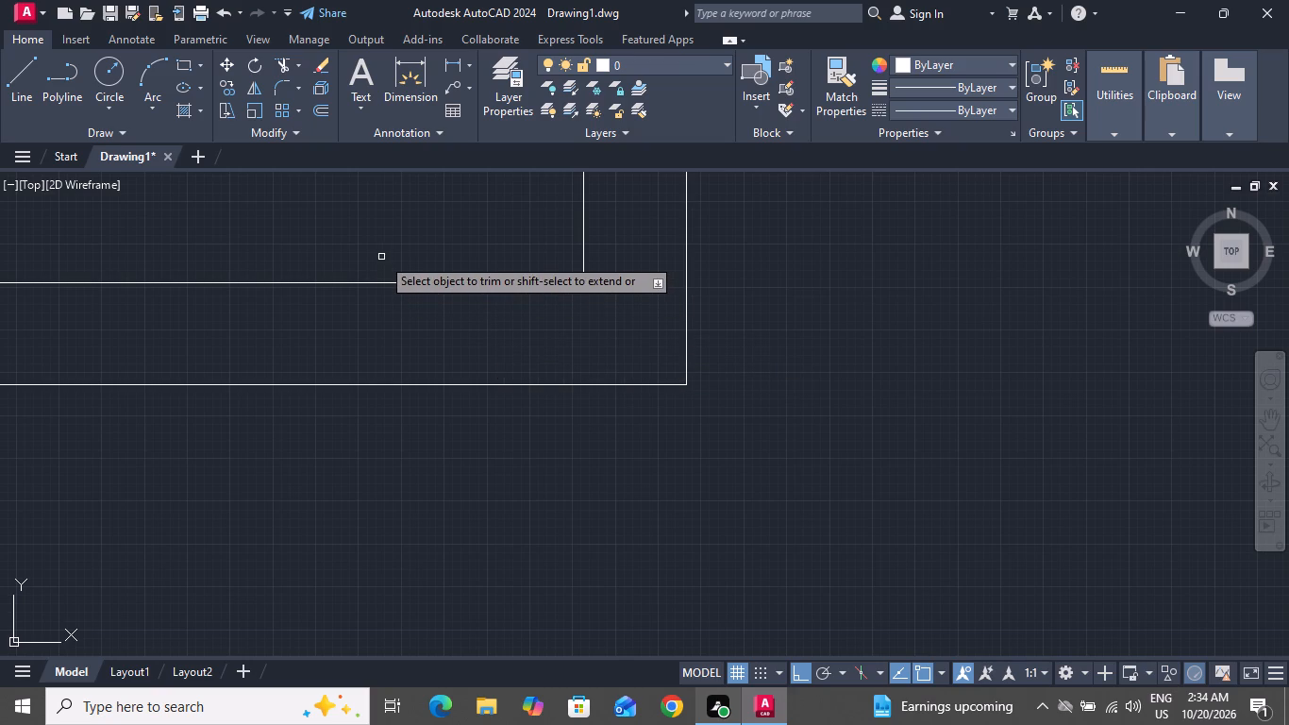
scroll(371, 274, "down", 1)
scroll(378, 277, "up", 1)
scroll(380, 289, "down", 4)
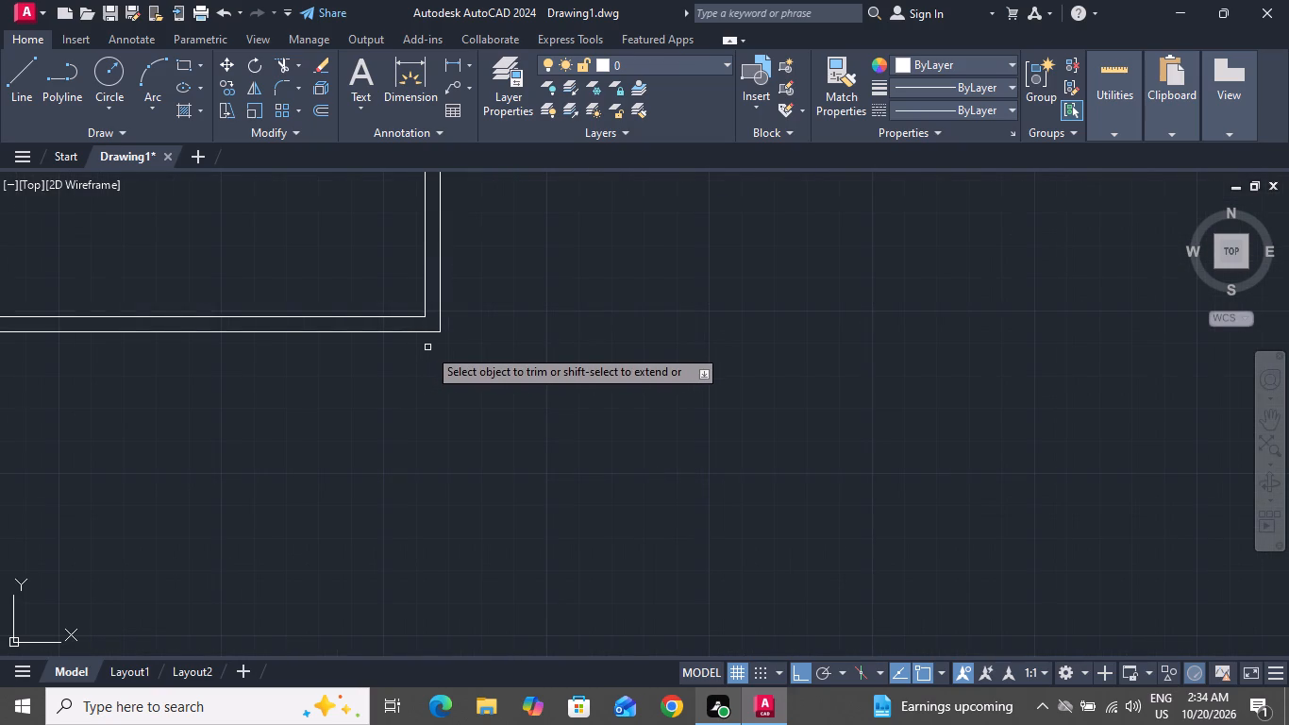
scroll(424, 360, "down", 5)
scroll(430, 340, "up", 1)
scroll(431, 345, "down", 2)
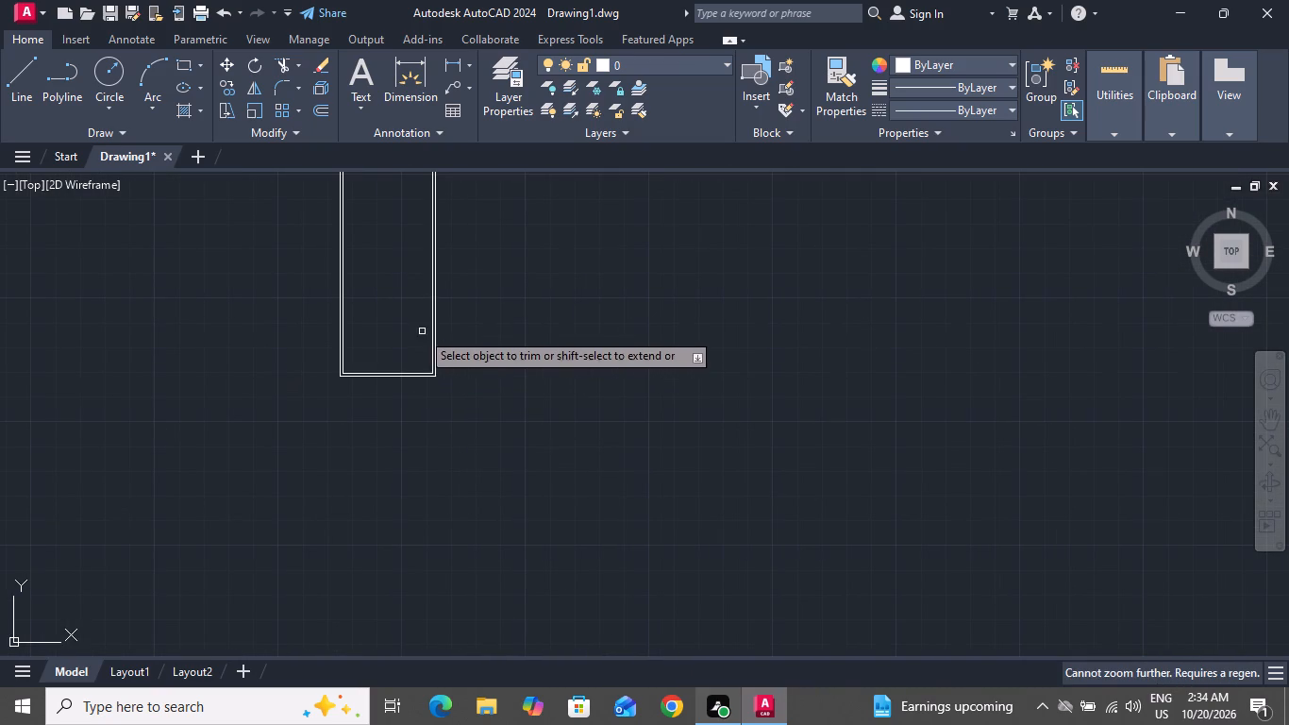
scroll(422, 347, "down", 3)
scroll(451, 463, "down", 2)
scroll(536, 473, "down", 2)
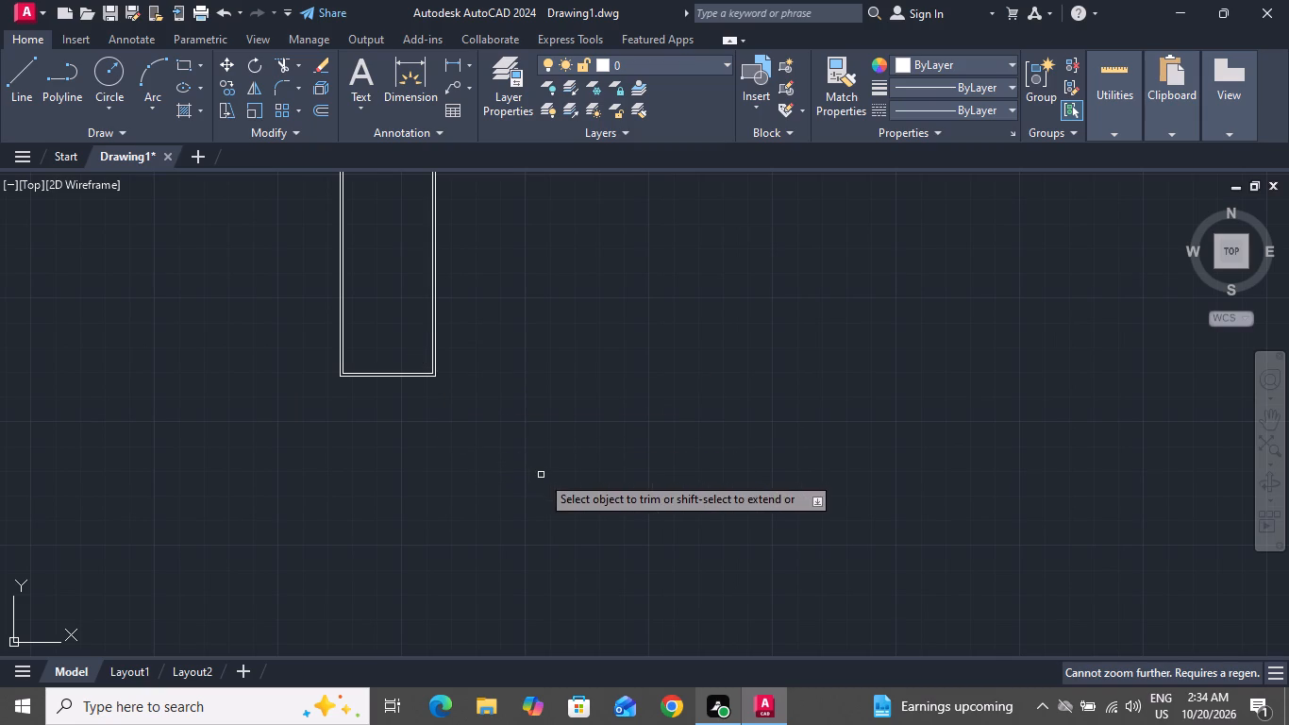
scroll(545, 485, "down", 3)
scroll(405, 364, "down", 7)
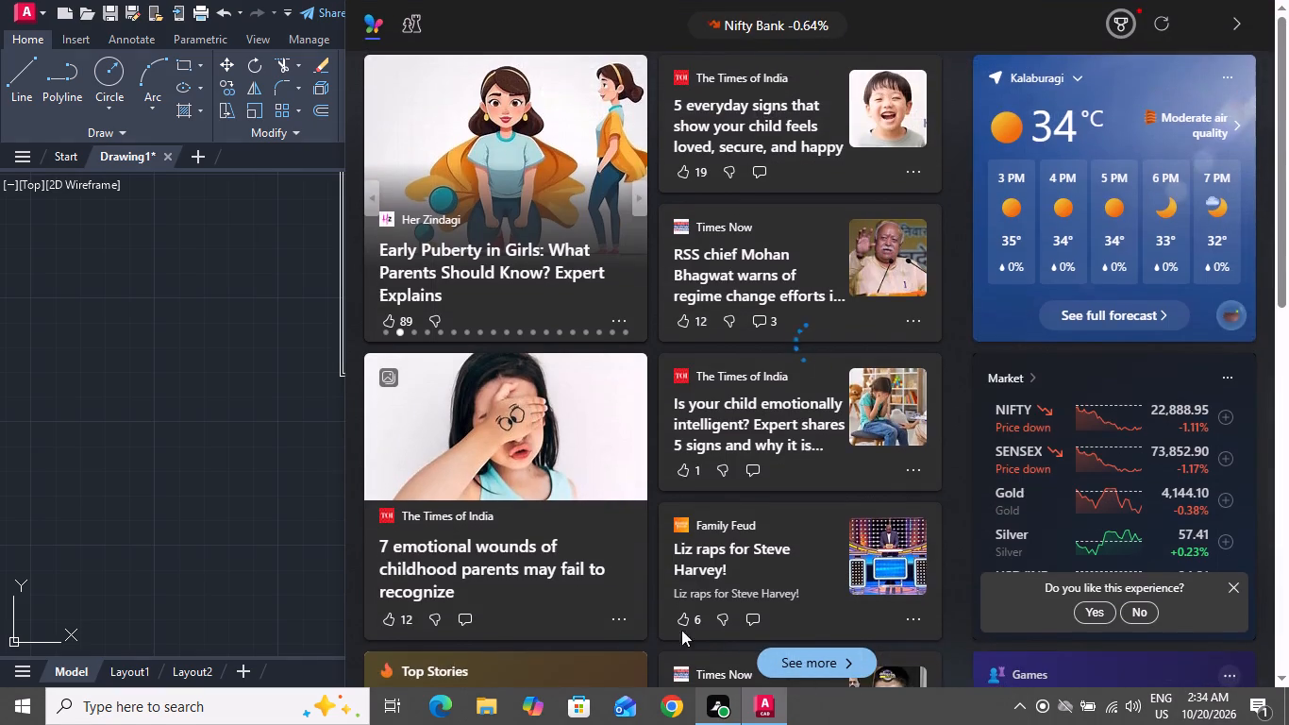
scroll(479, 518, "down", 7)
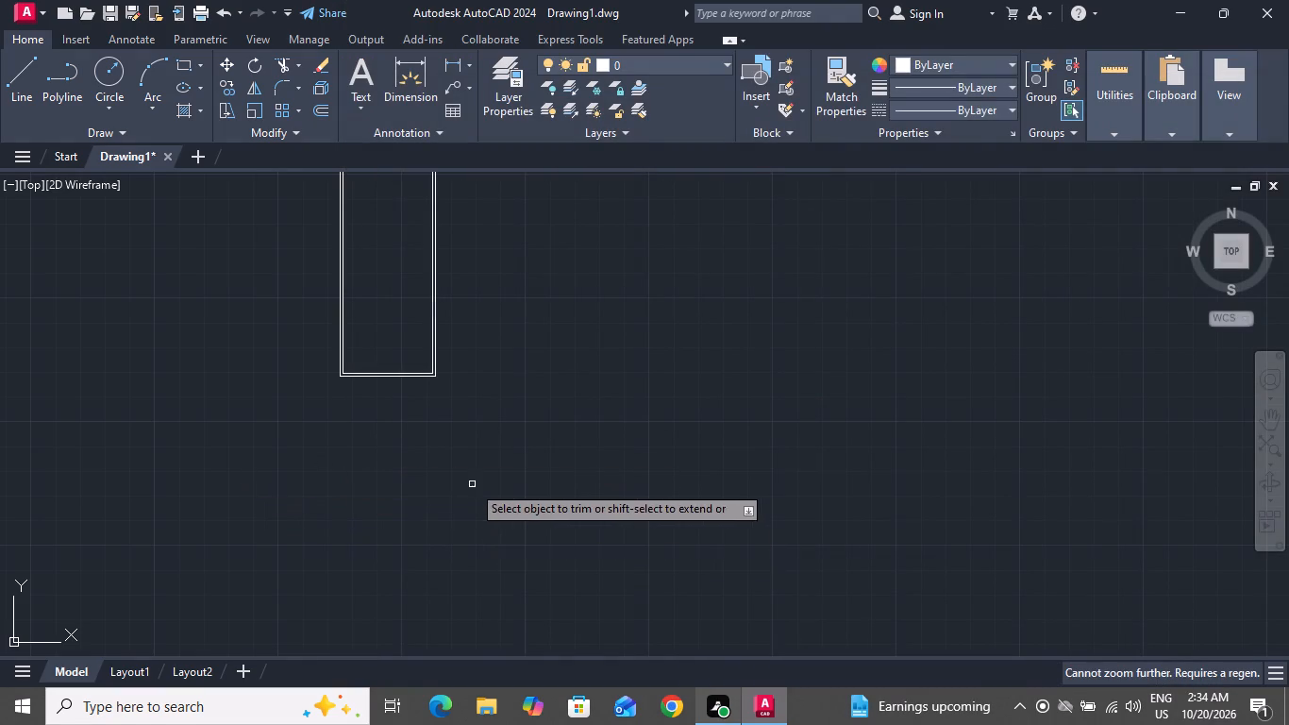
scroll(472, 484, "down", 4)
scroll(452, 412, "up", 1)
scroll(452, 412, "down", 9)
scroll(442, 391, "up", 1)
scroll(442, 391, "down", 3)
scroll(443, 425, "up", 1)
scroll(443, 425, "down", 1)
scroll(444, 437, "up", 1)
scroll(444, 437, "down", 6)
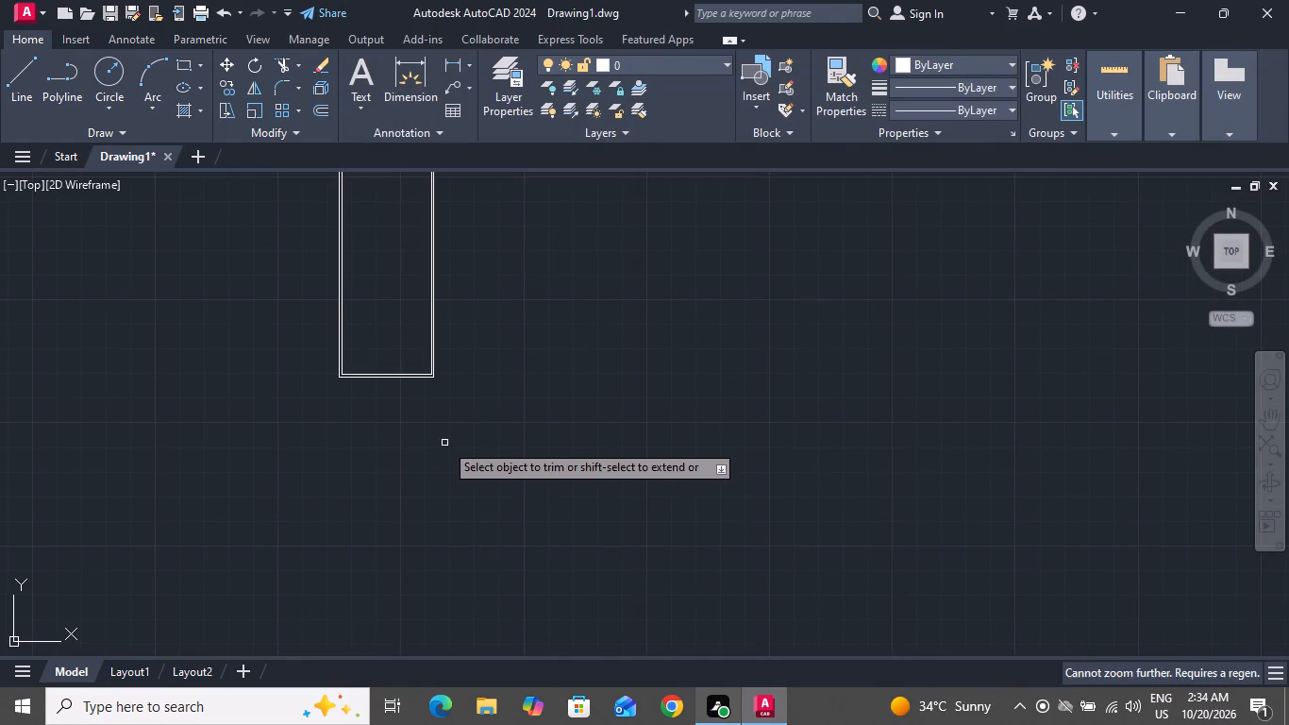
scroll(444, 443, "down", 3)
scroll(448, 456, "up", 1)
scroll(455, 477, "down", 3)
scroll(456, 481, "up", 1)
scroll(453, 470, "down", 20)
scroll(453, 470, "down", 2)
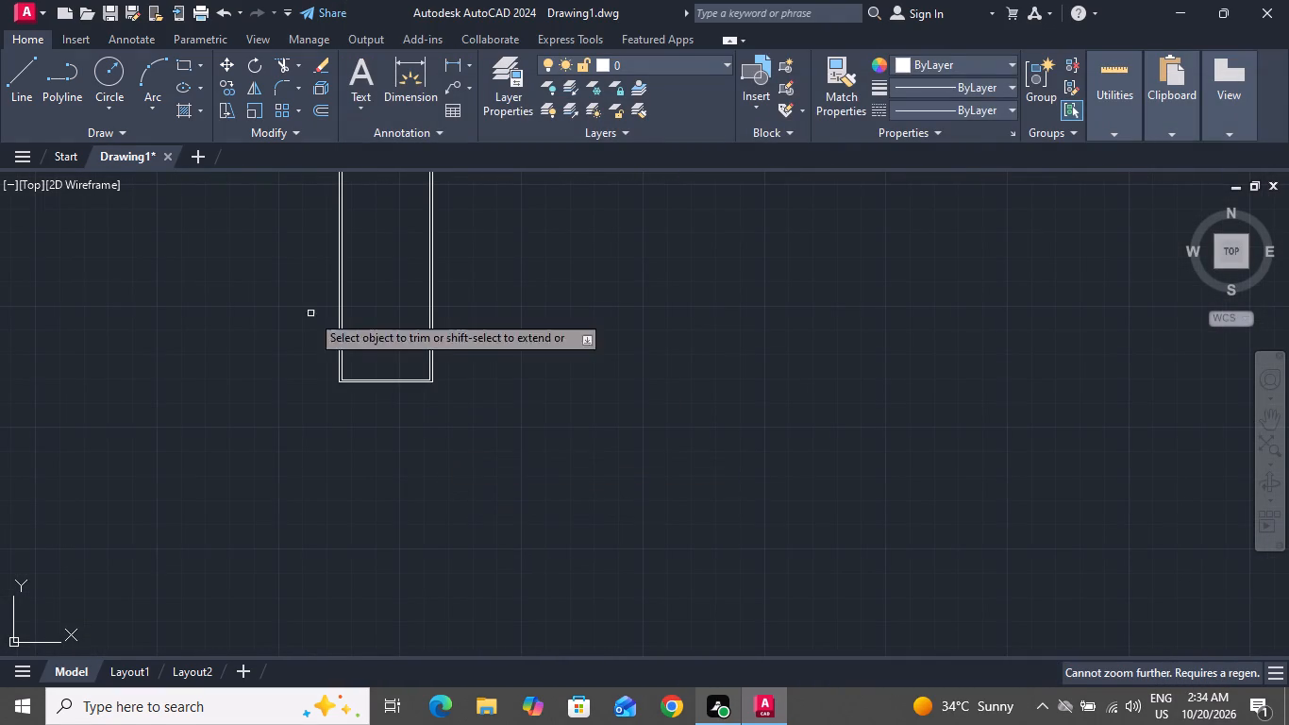
Trim the overlapping inner wall lines at the outline's top-left corner.
scroll(259, 267, "down", 5)
scroll(335, 198, "up", 8)
scroll(471, 513, "down", 8)
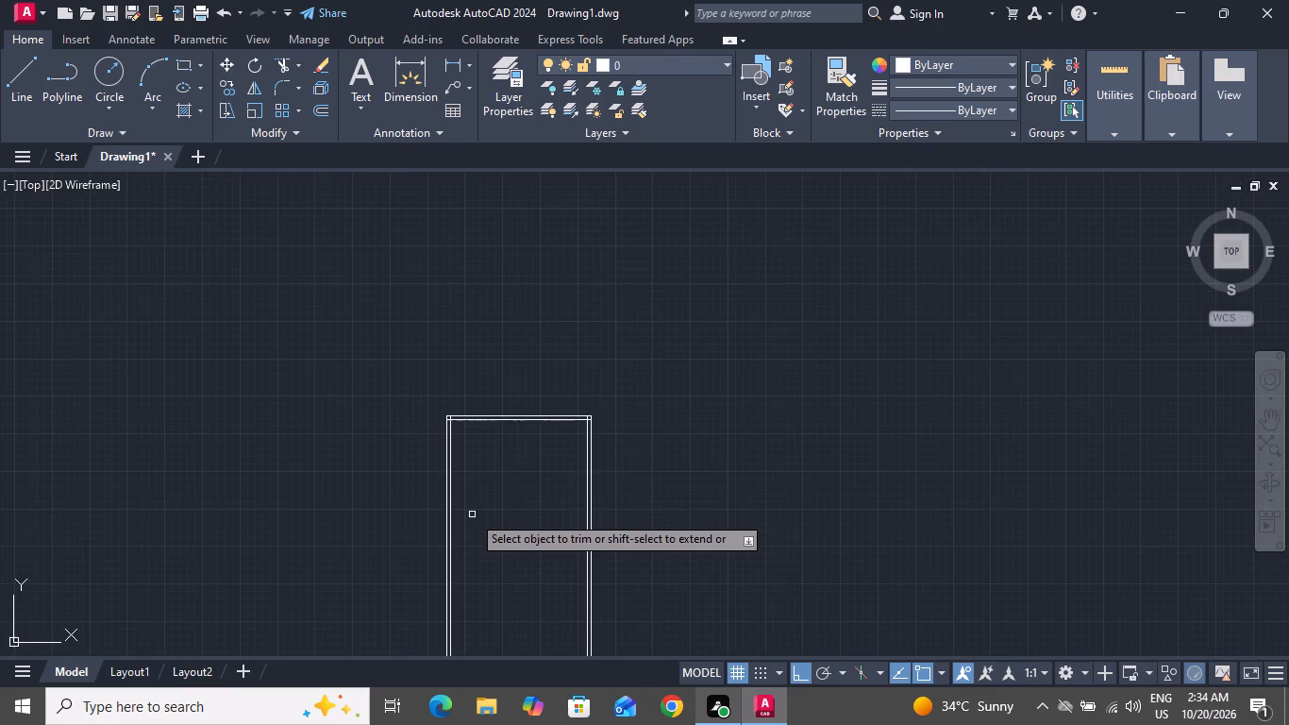
scroll(457, 422, "up", 7)
left_click(424, 379)
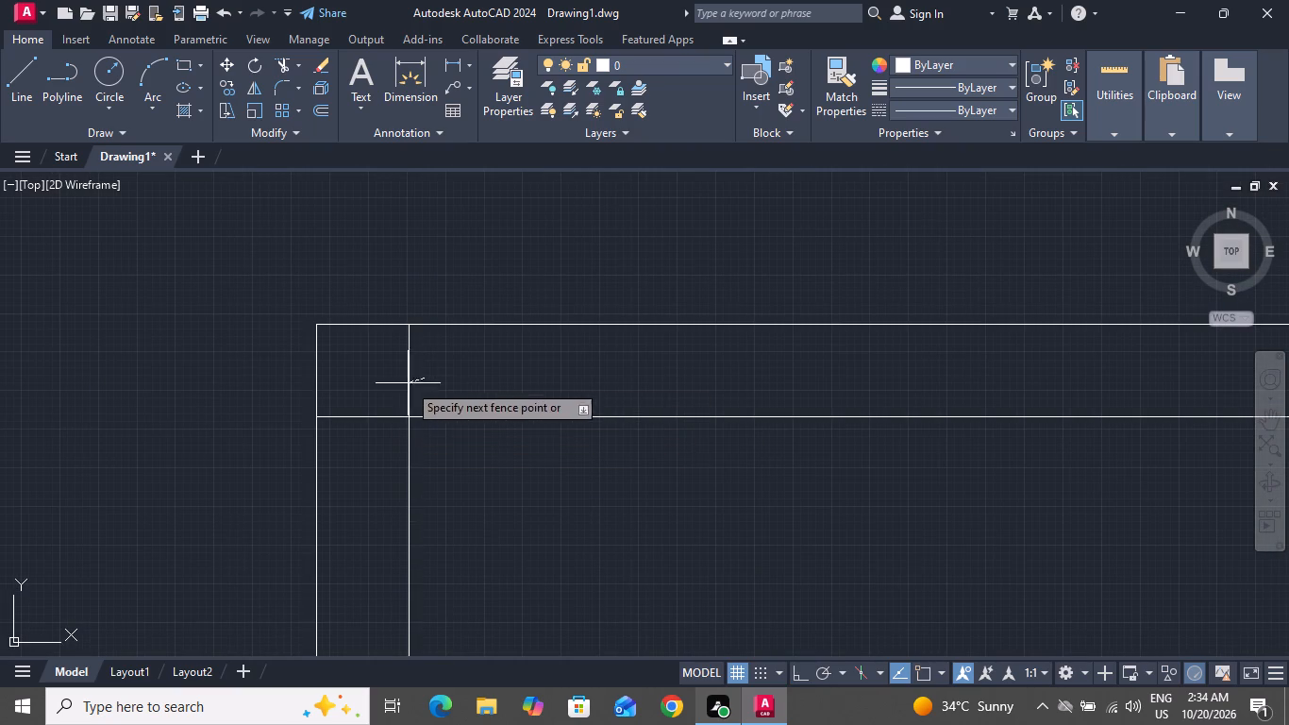
left_click(393, 385)
left_click(363, 396)
left_click(347, 510)
Trim the overlapping inner wall lines at the outline's top-right corner and finish trimming.
scroll(358, 449, "down", 3)
scroll(561, 408, "down", 2)
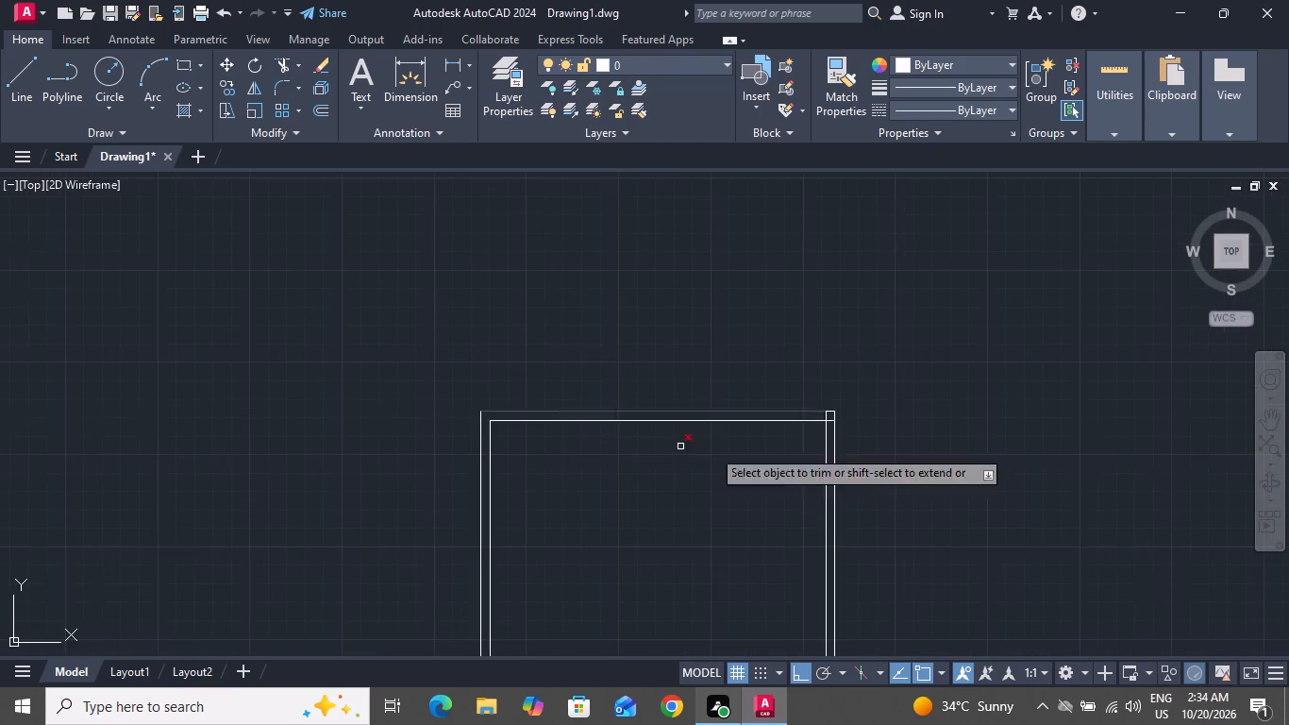
scroll(858, 412, "up", 1)
scroll(858, 413, "down", 1)
scroll(854, 413, "up", 2)
scroll(733, 428, "up", 3)
left_click(797, 413)
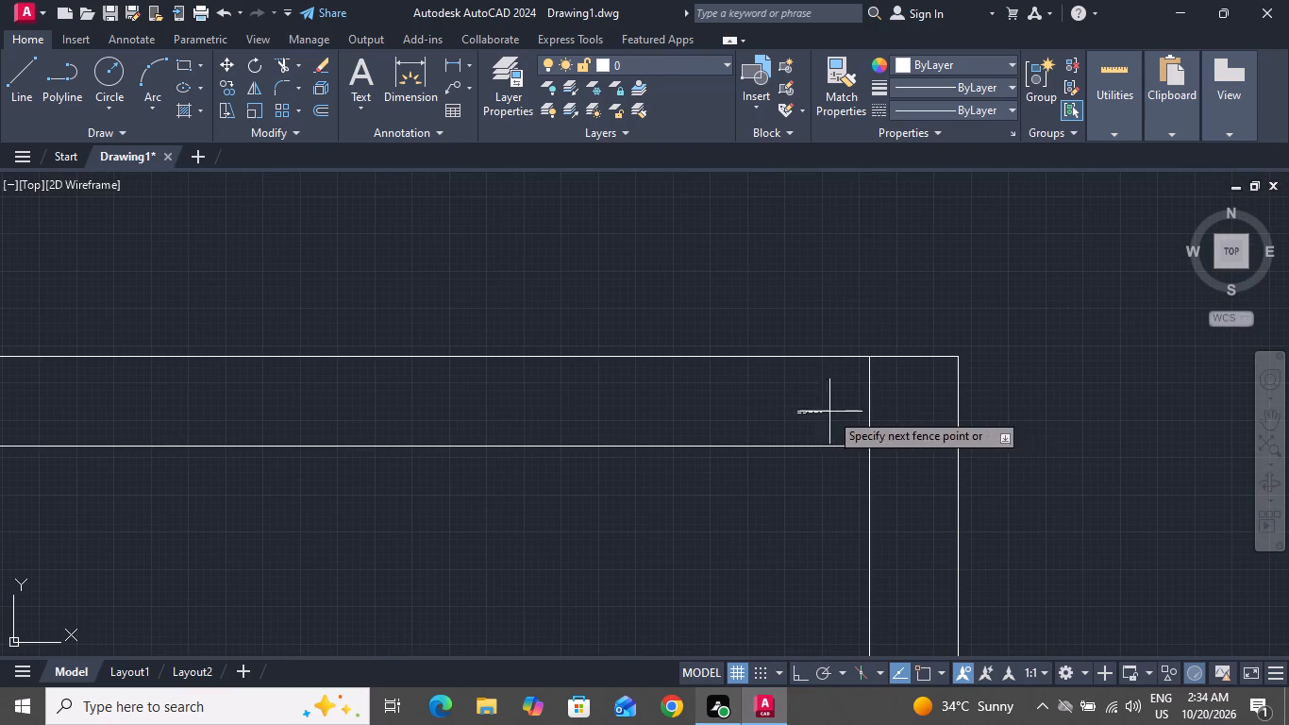
double_click(894, 396)
left_click(916, 509)
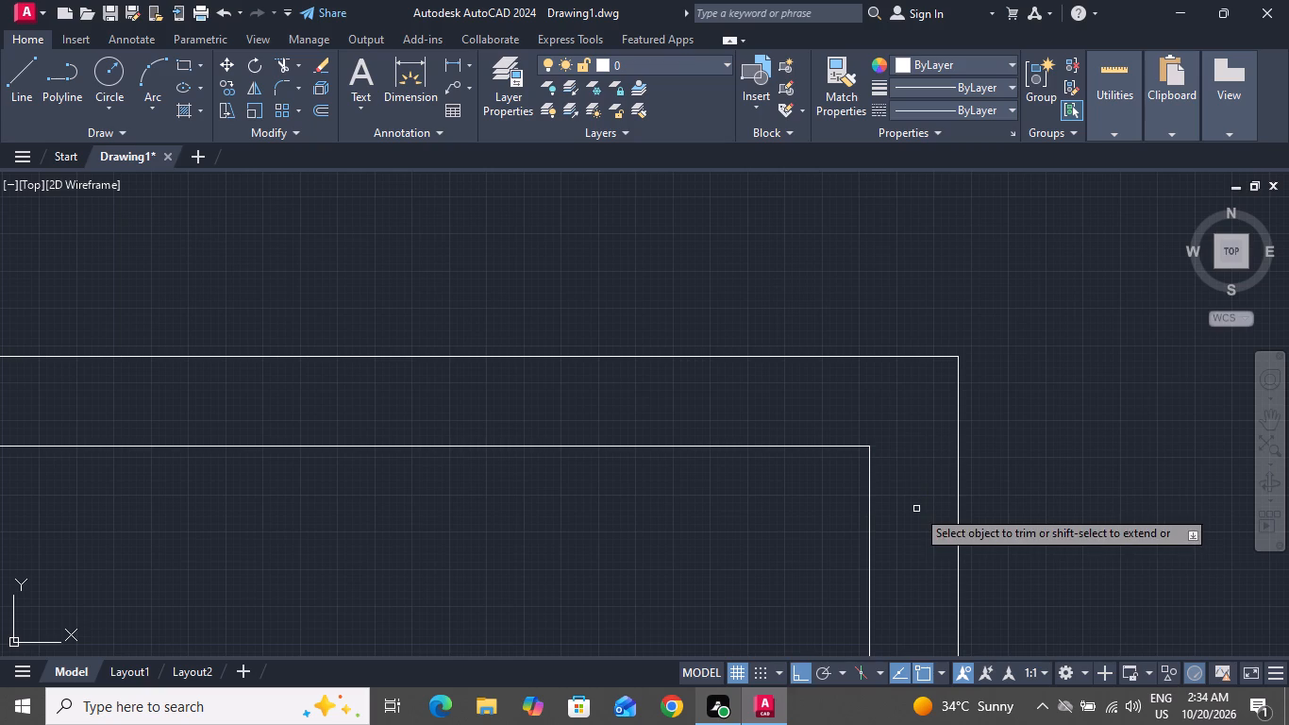
right_click(688, 538)
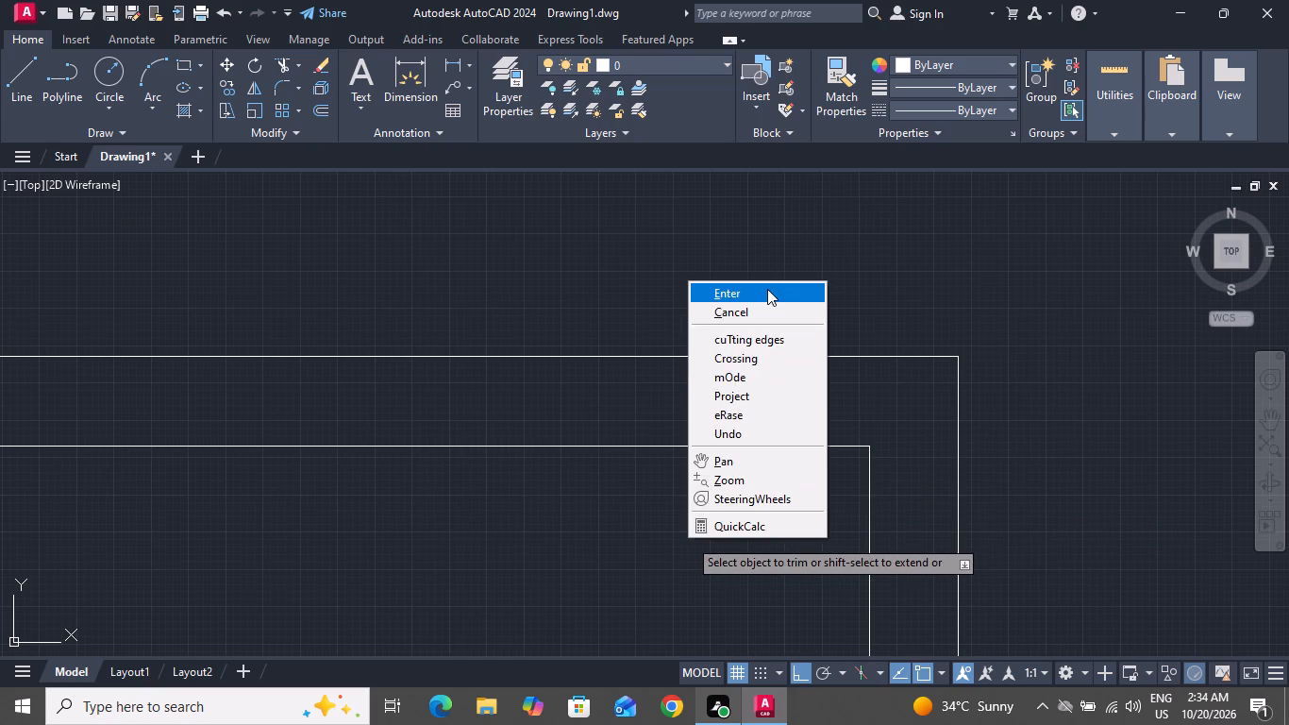
left_click(767, 289)
Offset the left wall's inner line 10' toward the interior, using the Through option.
key("o")
key("space")
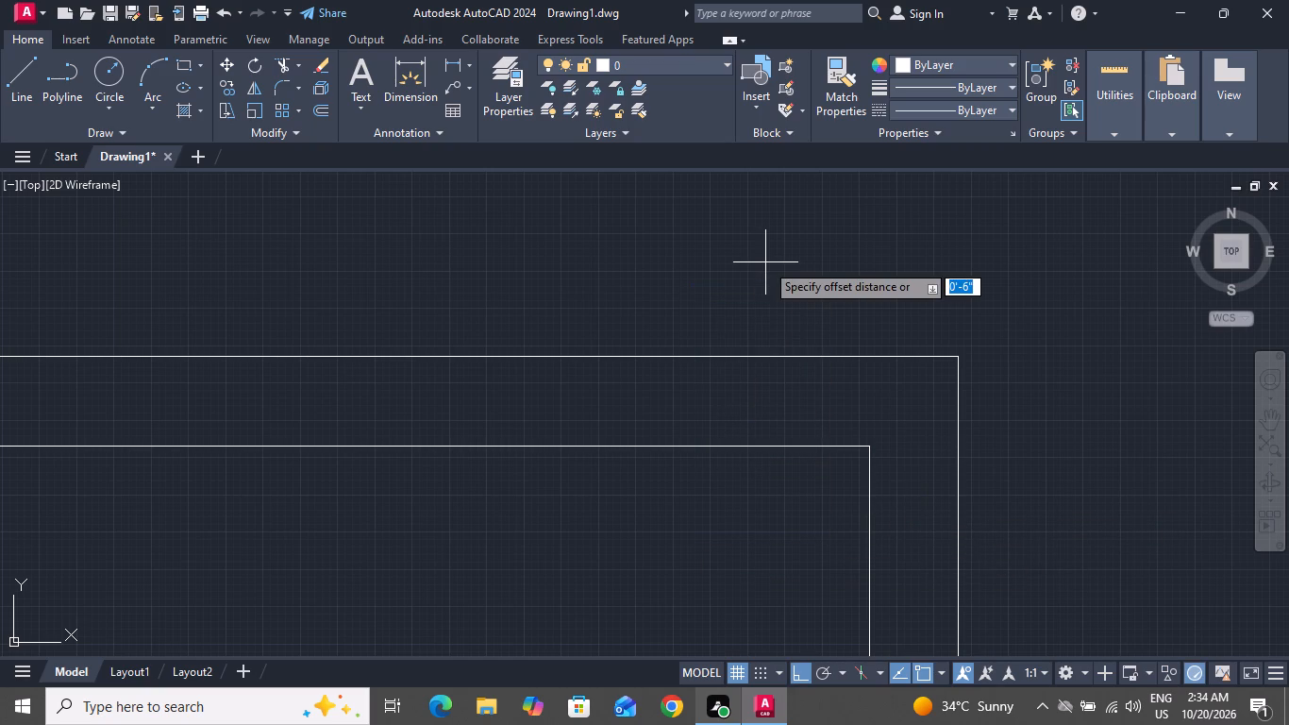
type("T")
key("space")
scroll(746, 299, "down", 1)
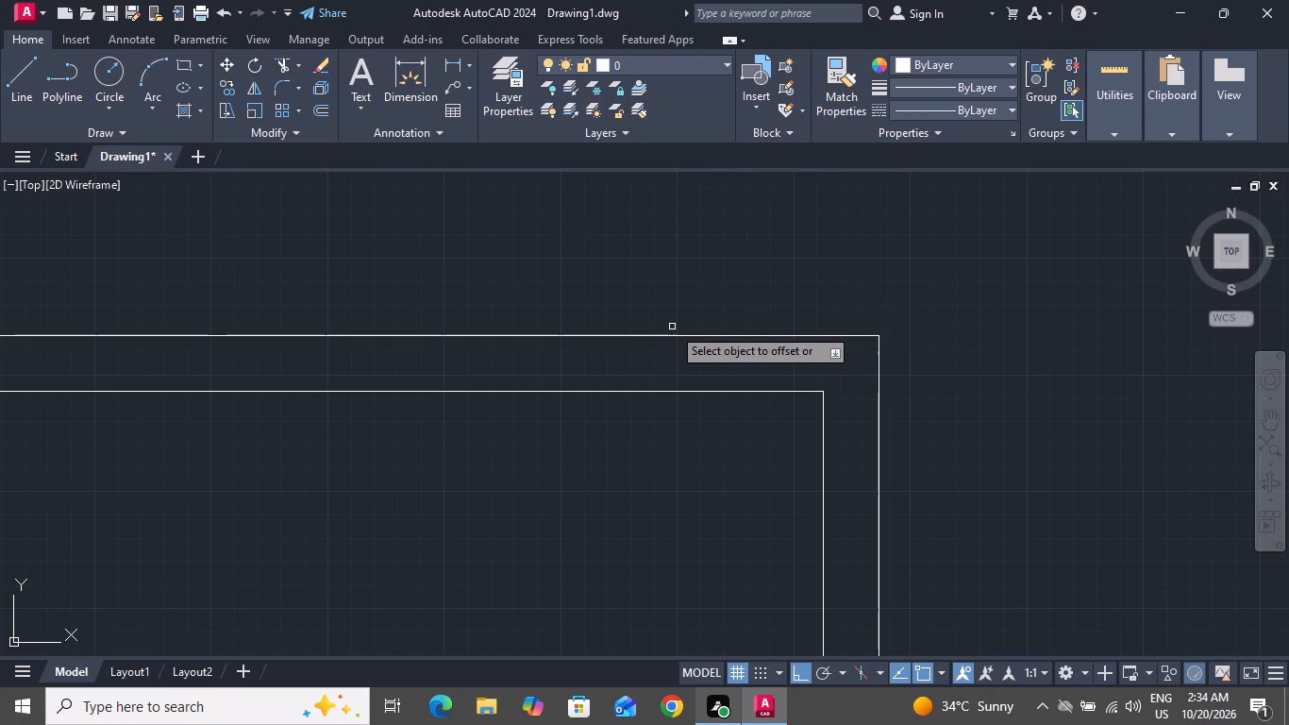
scroll(544, 292, "down", 4)
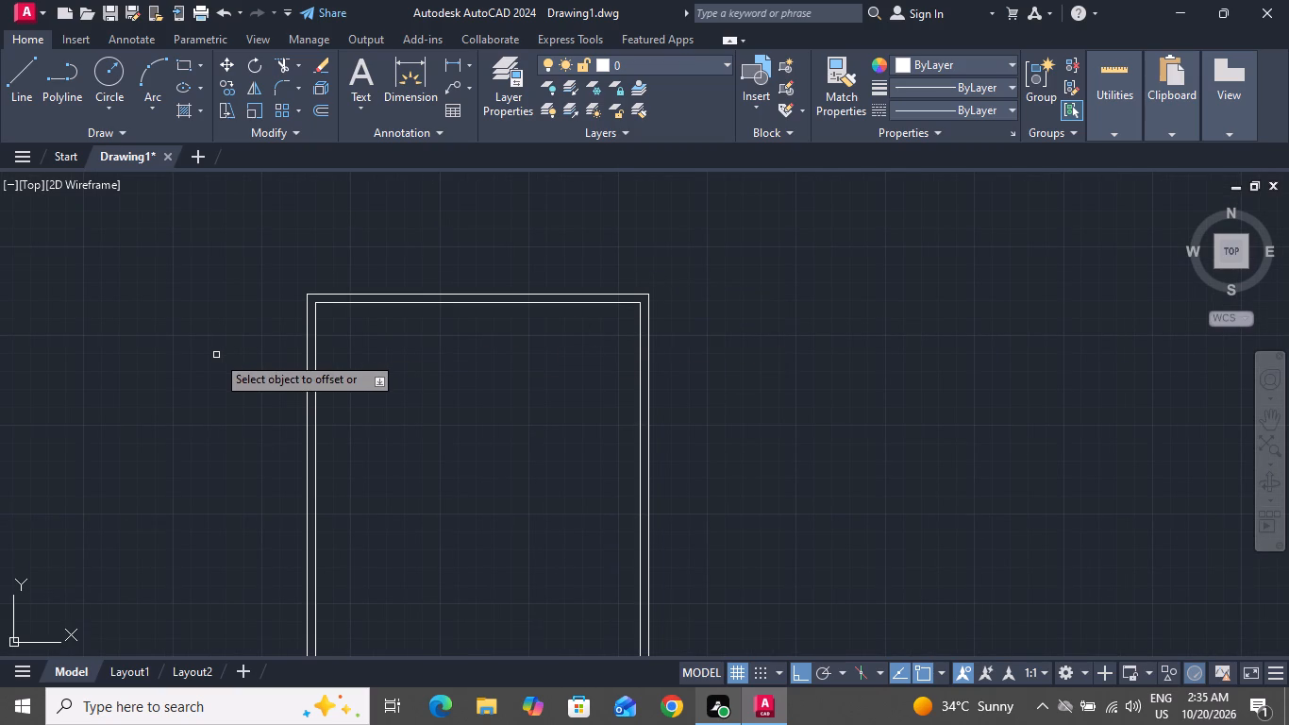
scroll(216, 355, "up", 1)
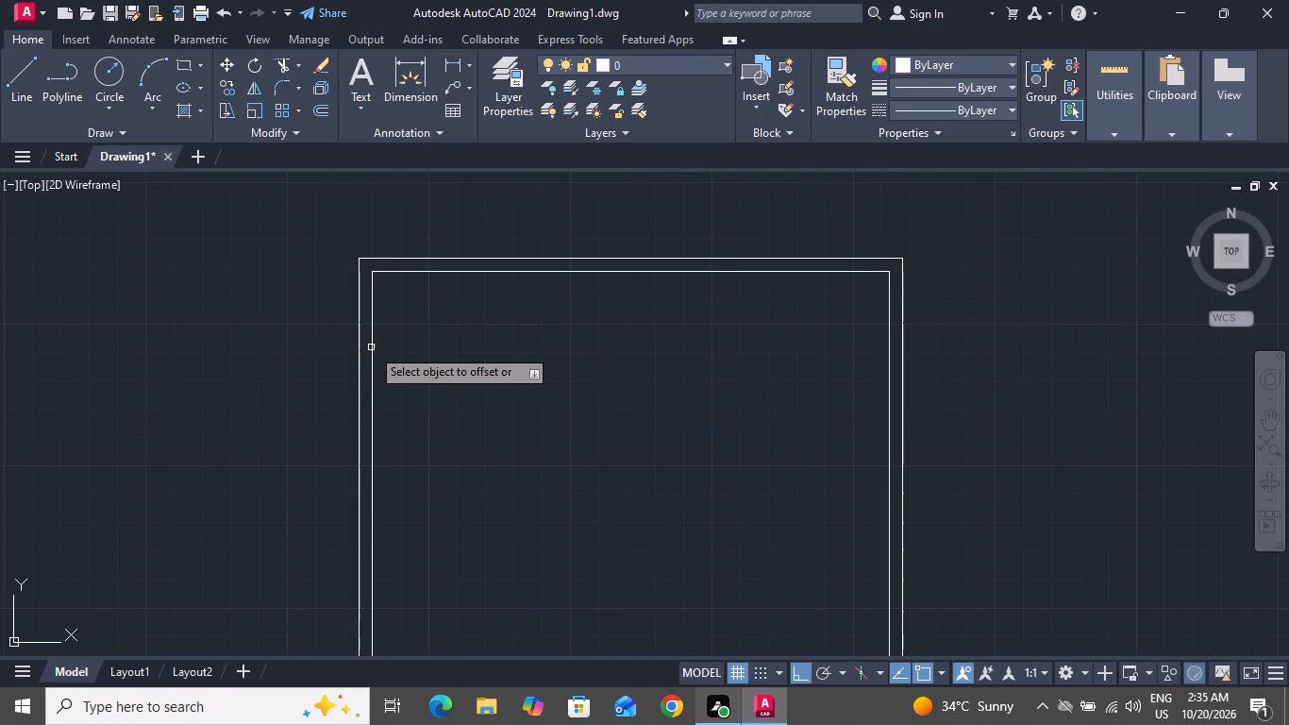
left_click(371, 347)
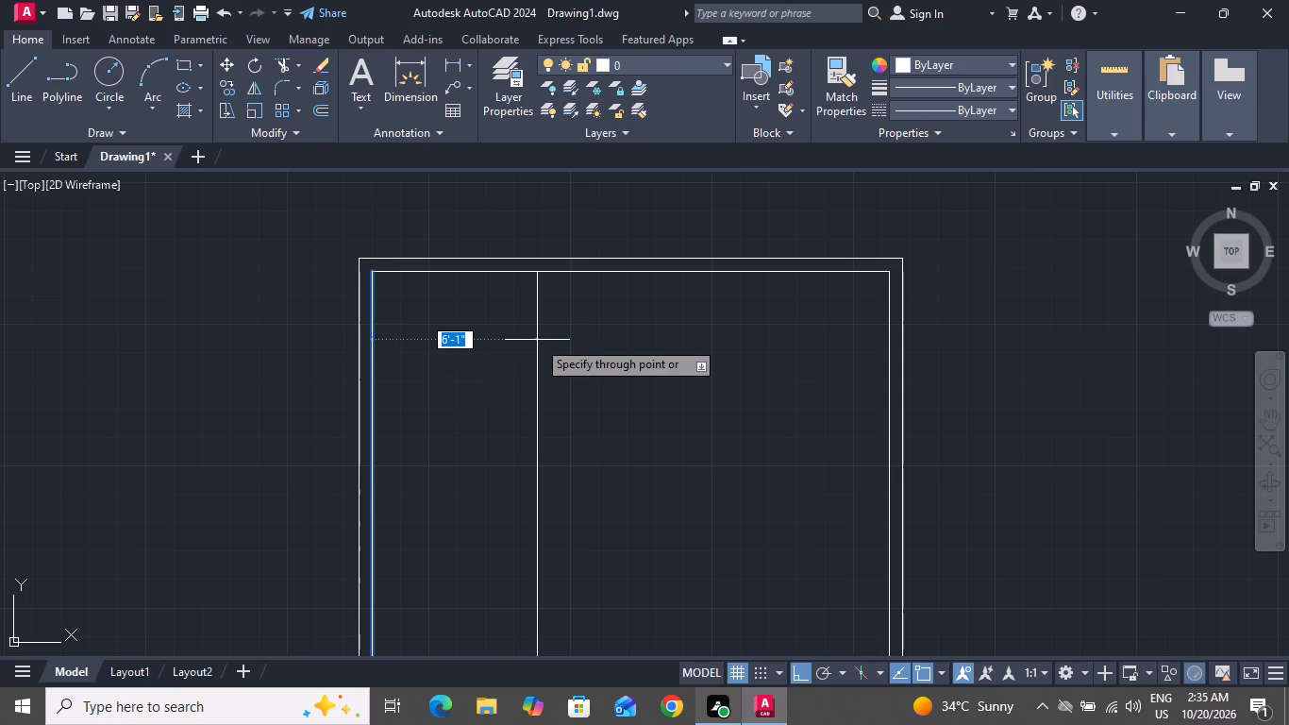
type("10")
key("apostrophe")
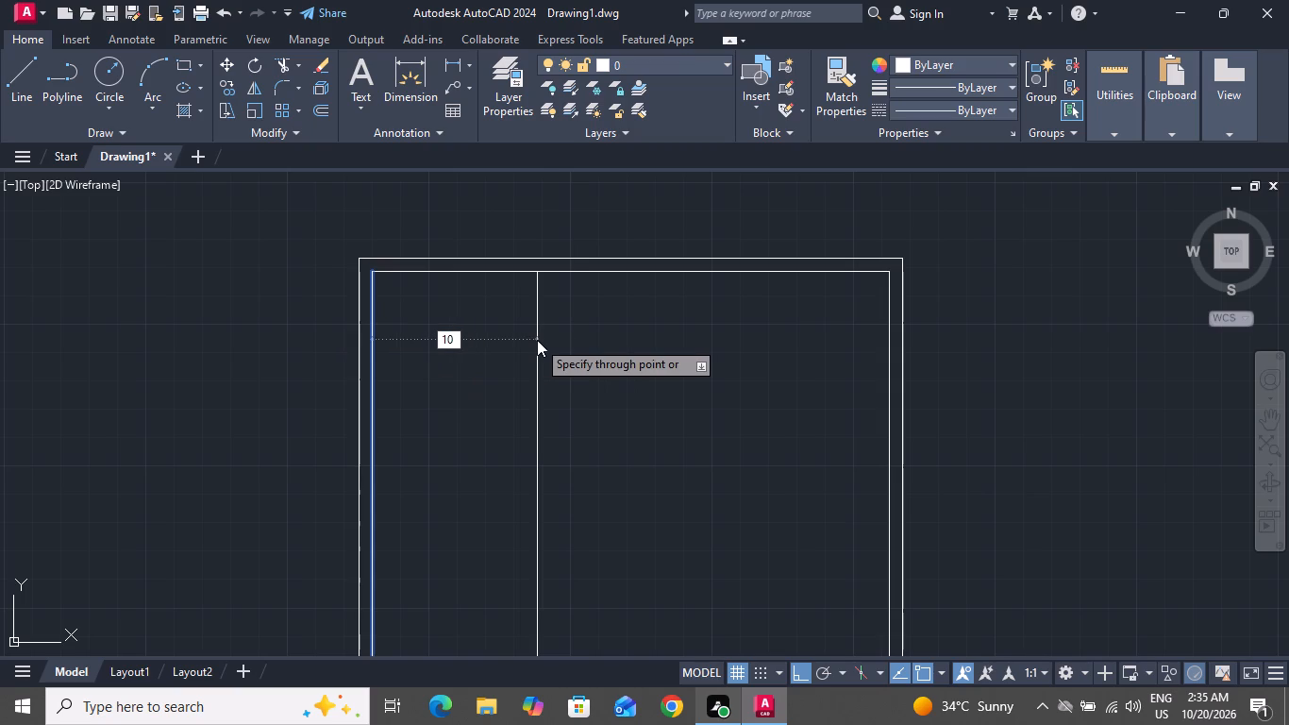
key("Return")
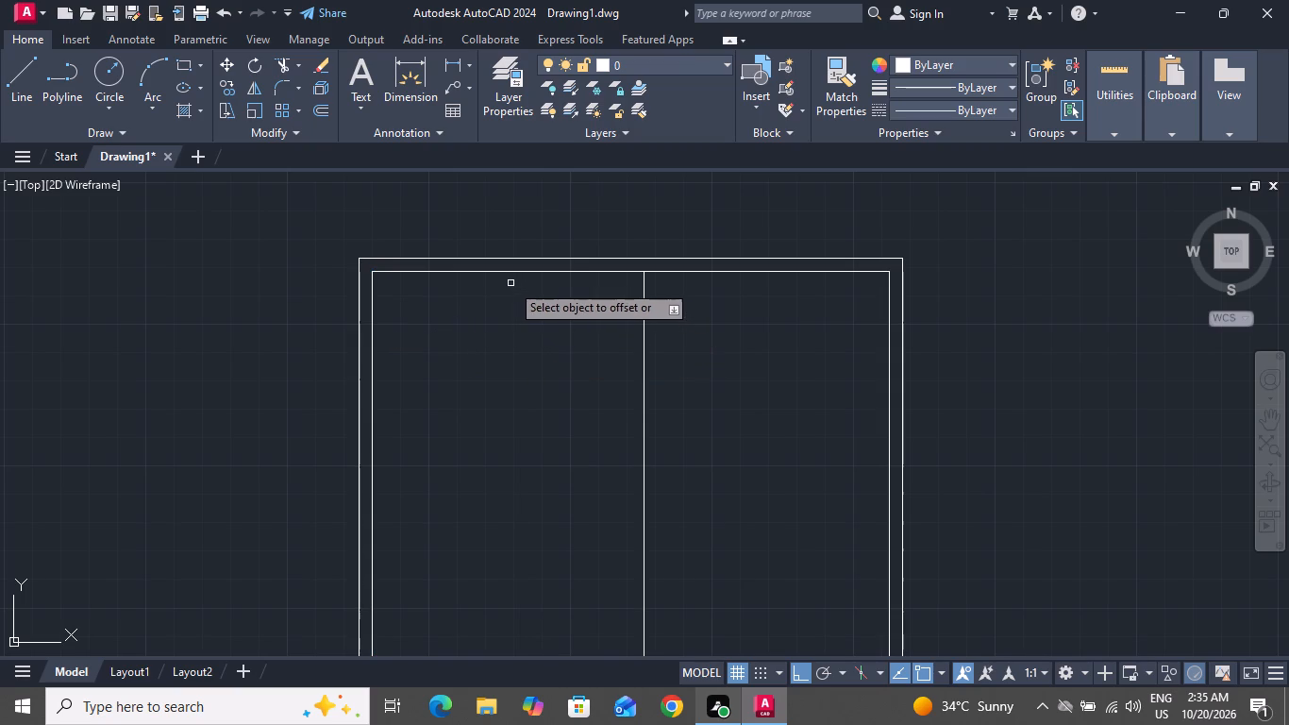
Offset the top wall's inner line 9'8" down into the interior.
left_click(513, 273)
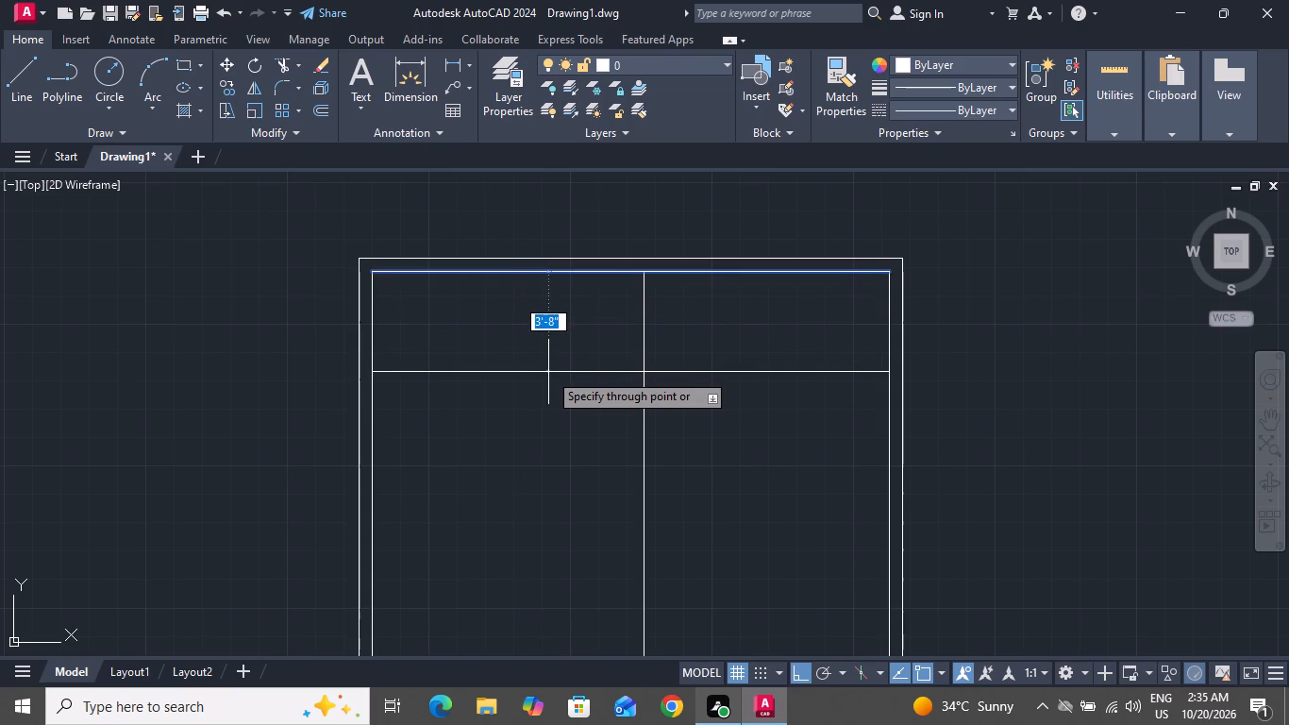
type("9'")
key("8")
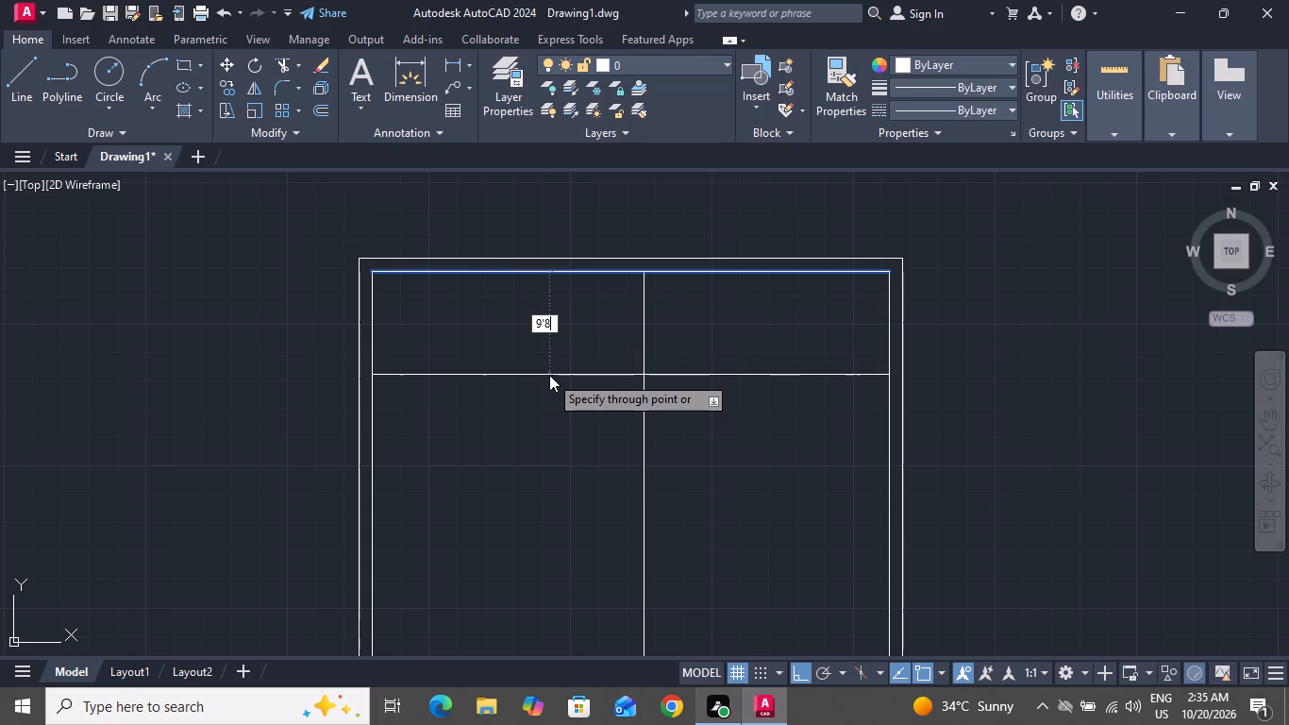
key("shift+quotedbl")
key("Return")
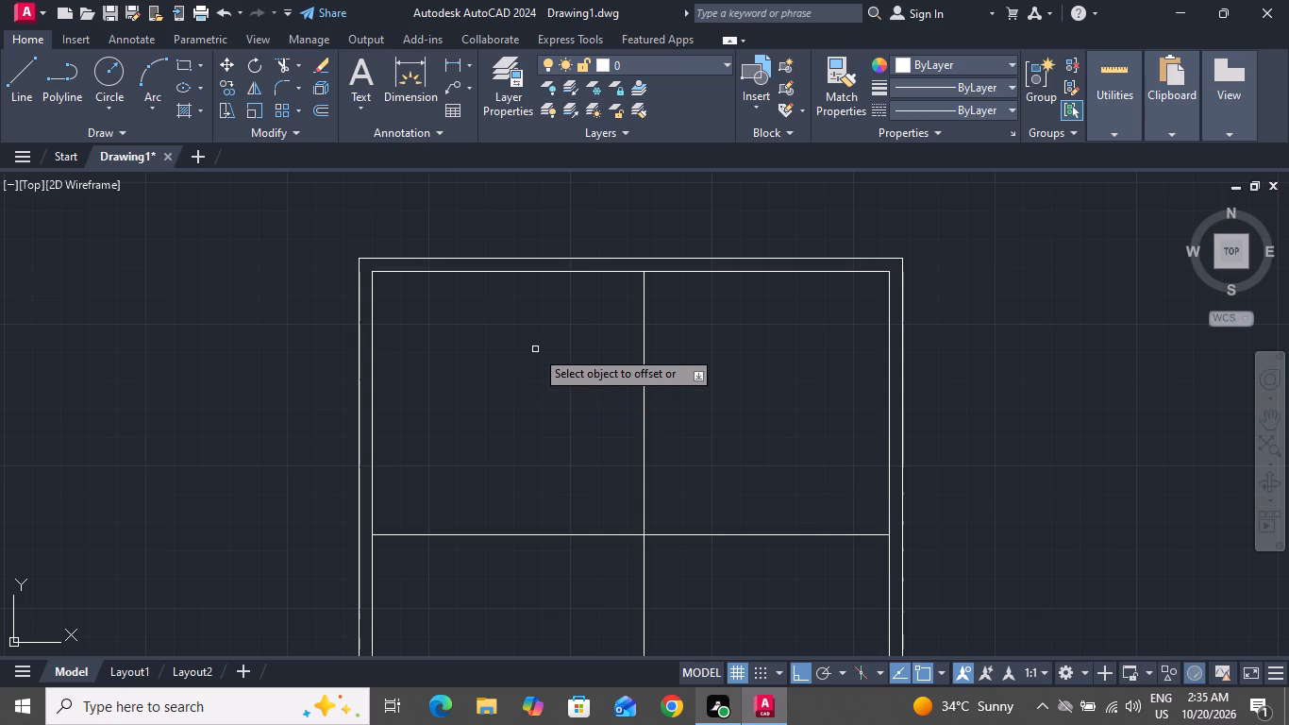
Offset the vertical partition line 6" to the right and the horizontal partition line 6" downward for wall thickness, and end Offset.
left_click(644, 342)
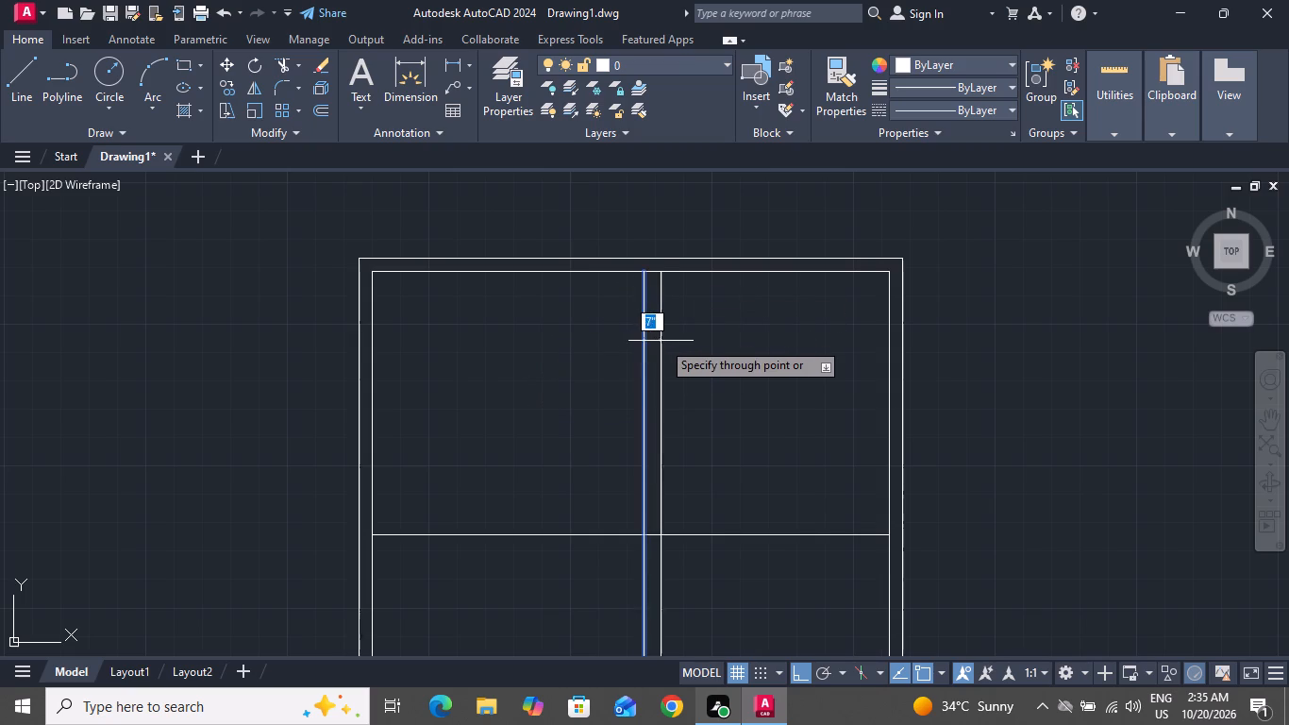
key("6")
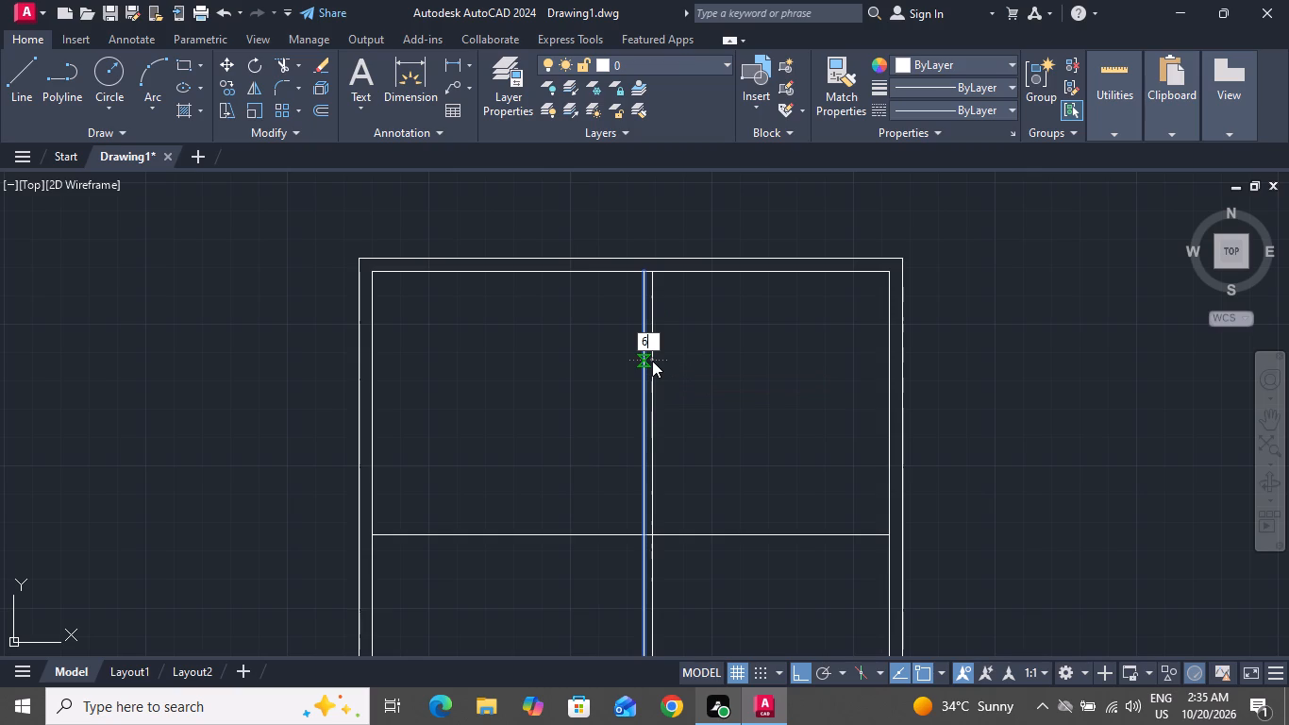
key("shift+quotedbl")
key("Return")
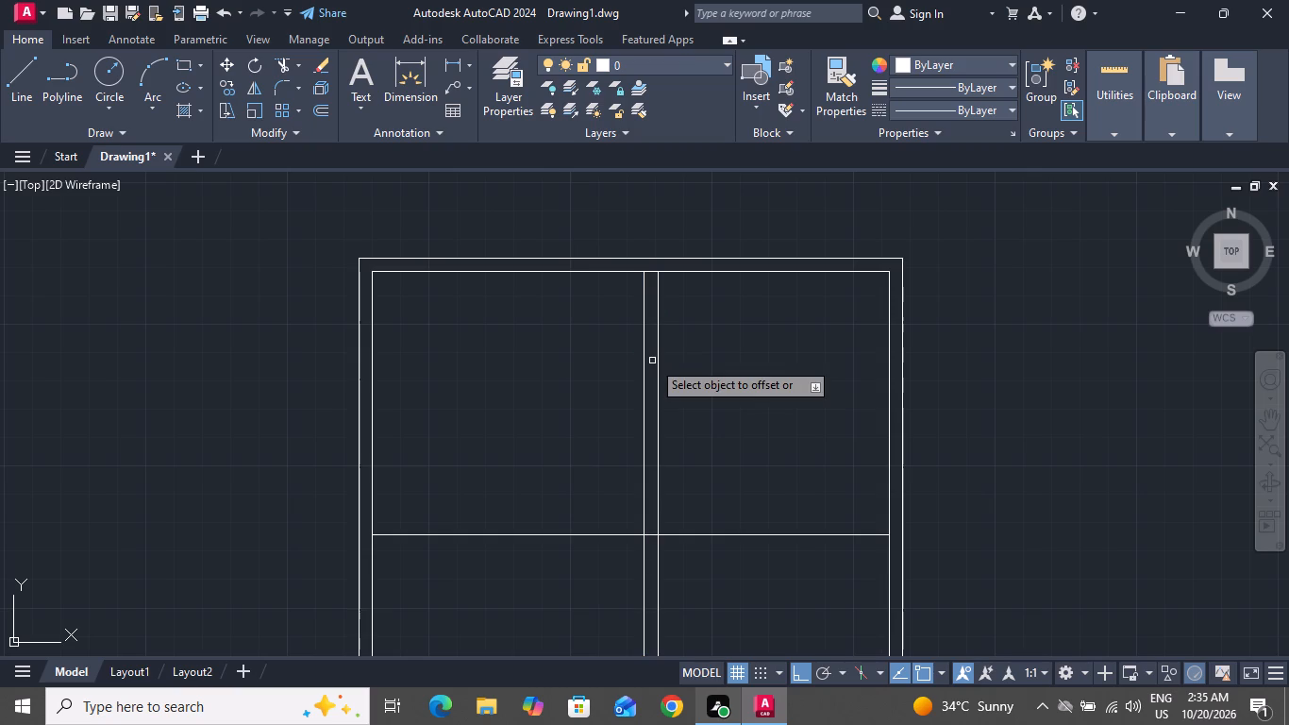
left_click(571, 536)
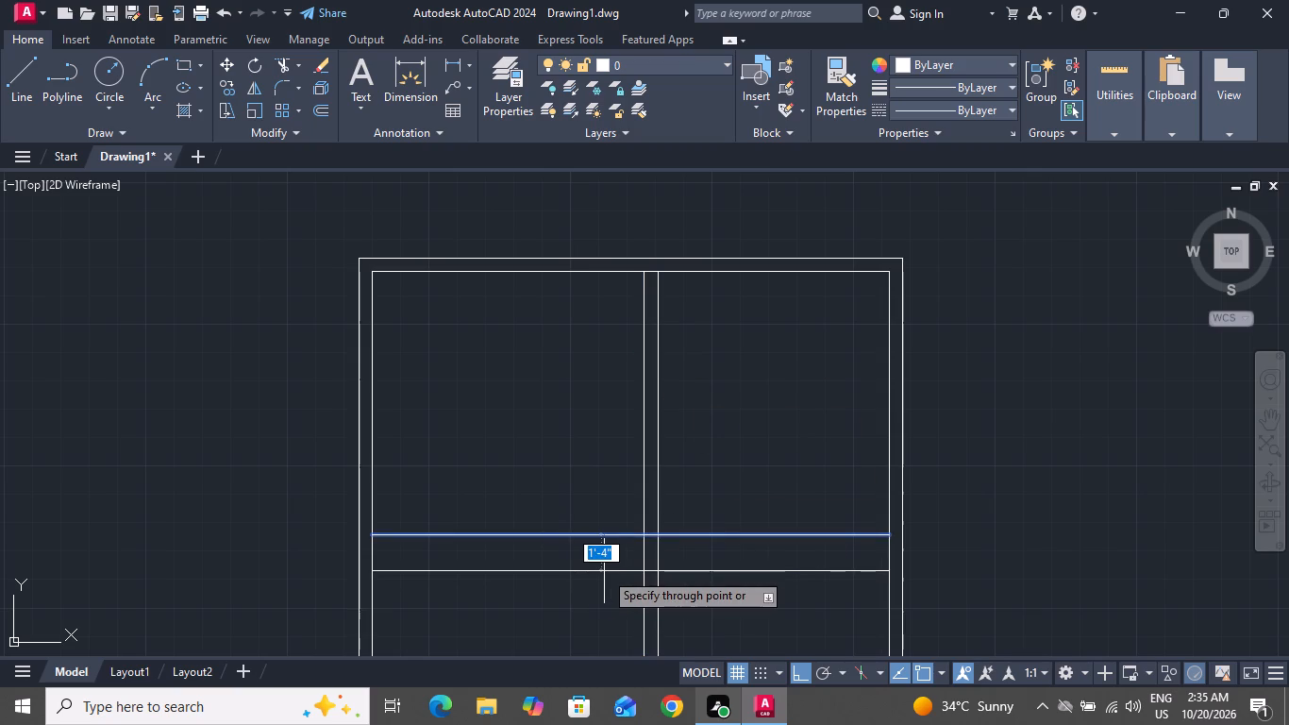
key("6")
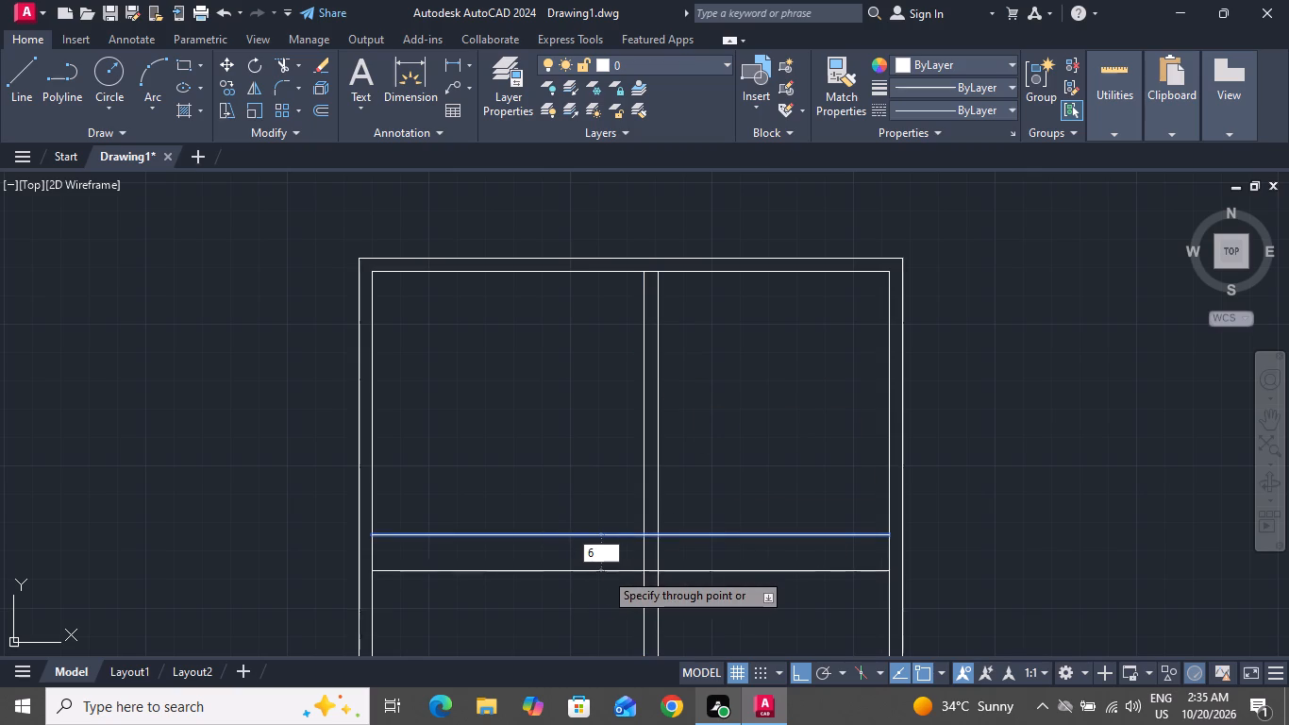
key("shift+quotedbl")
key("Return")
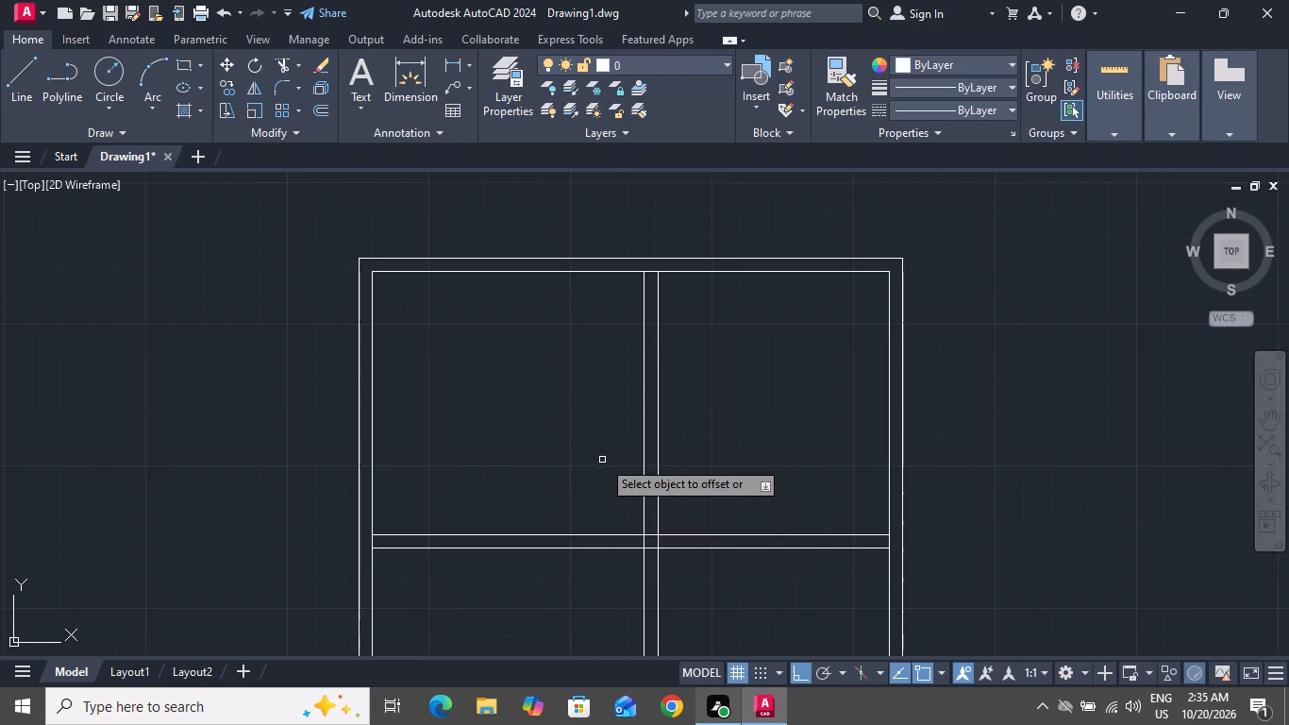
scroll(597, 450, "down", 1)
right_click(558, 420)
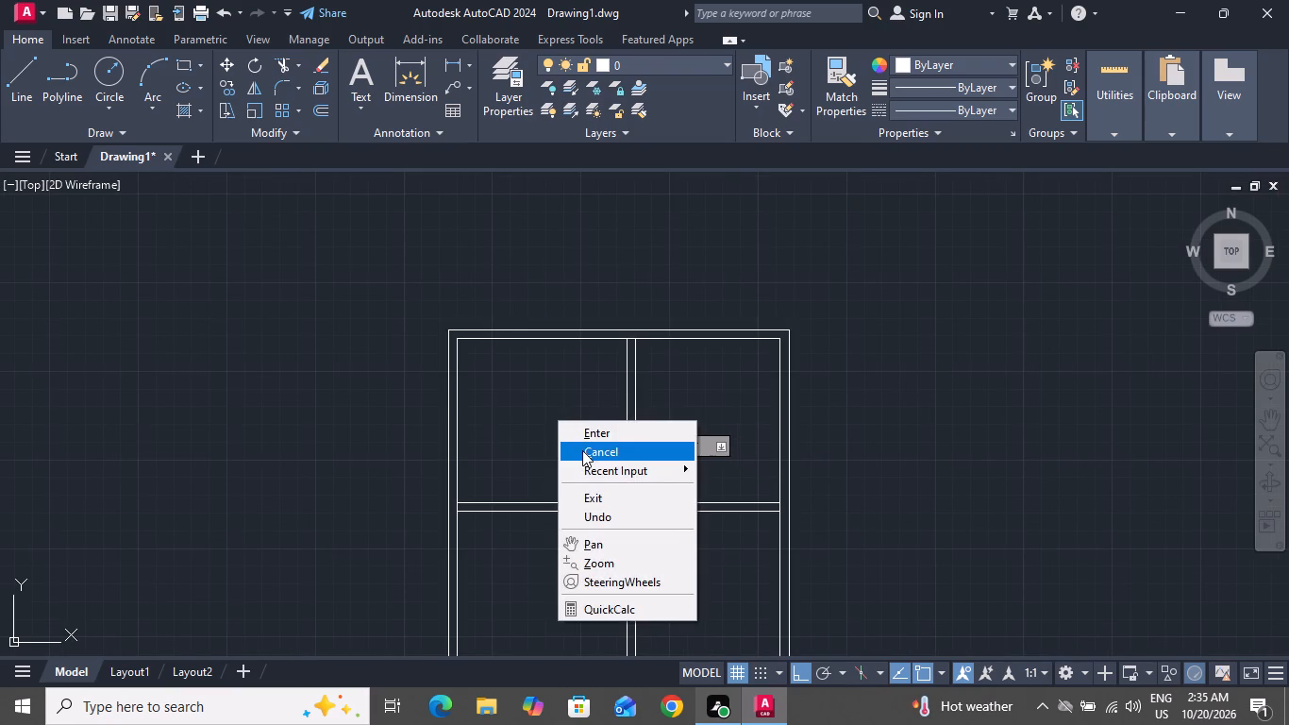
left_click(582, 450)
Trim both vertical partition lines below the horizontal partition.
left_click(276, 62)
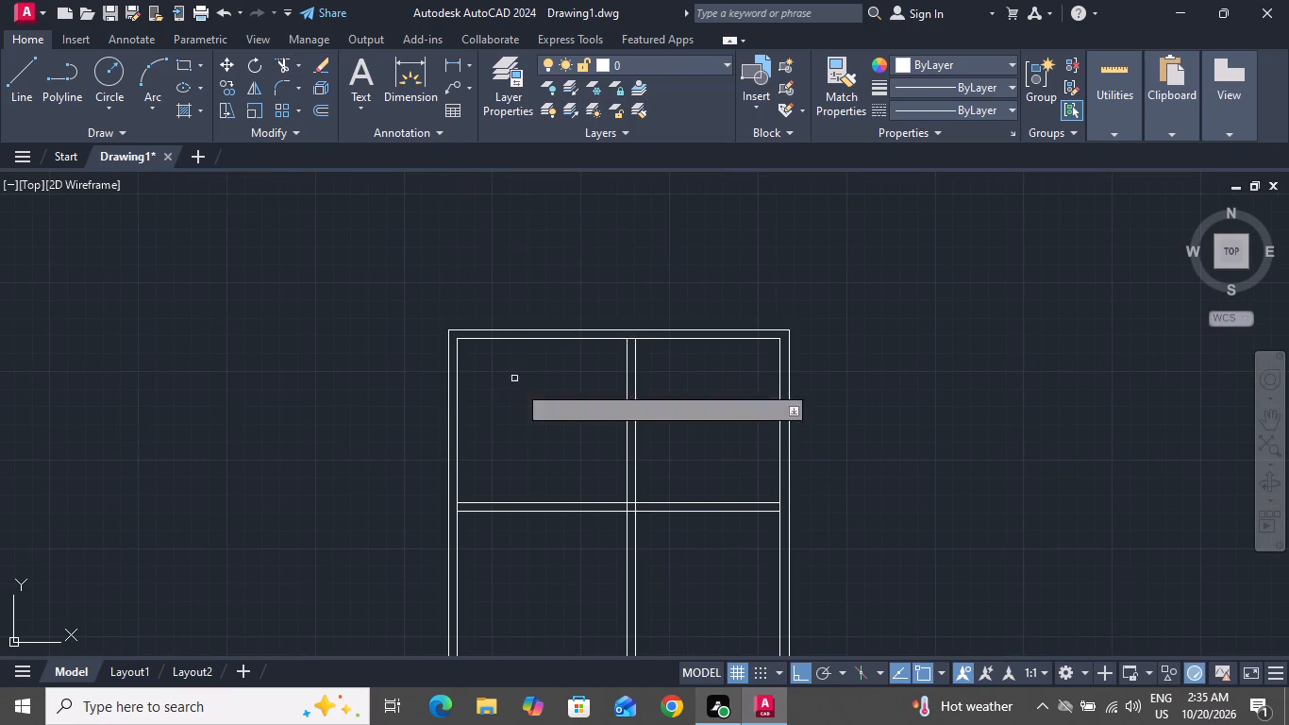
left_click(694, 549)
left_click(578, 559)
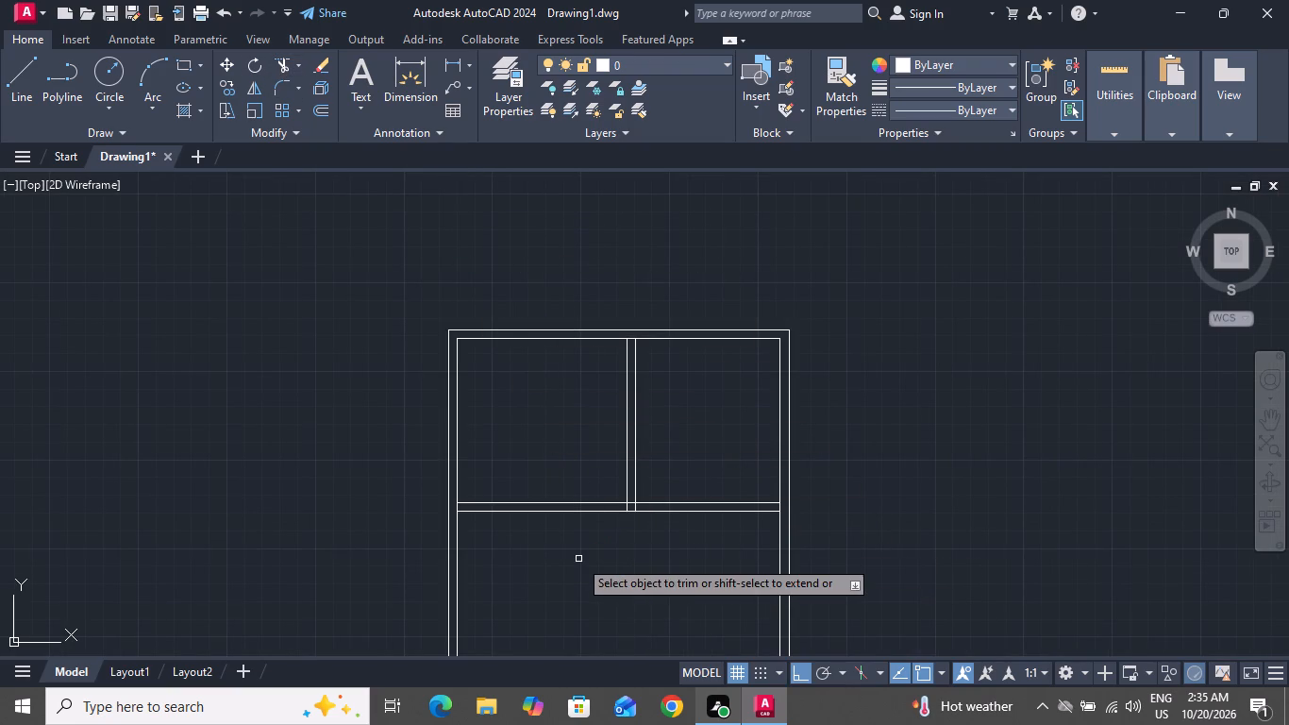
right_click(578, 559)
left_click(638, 329)
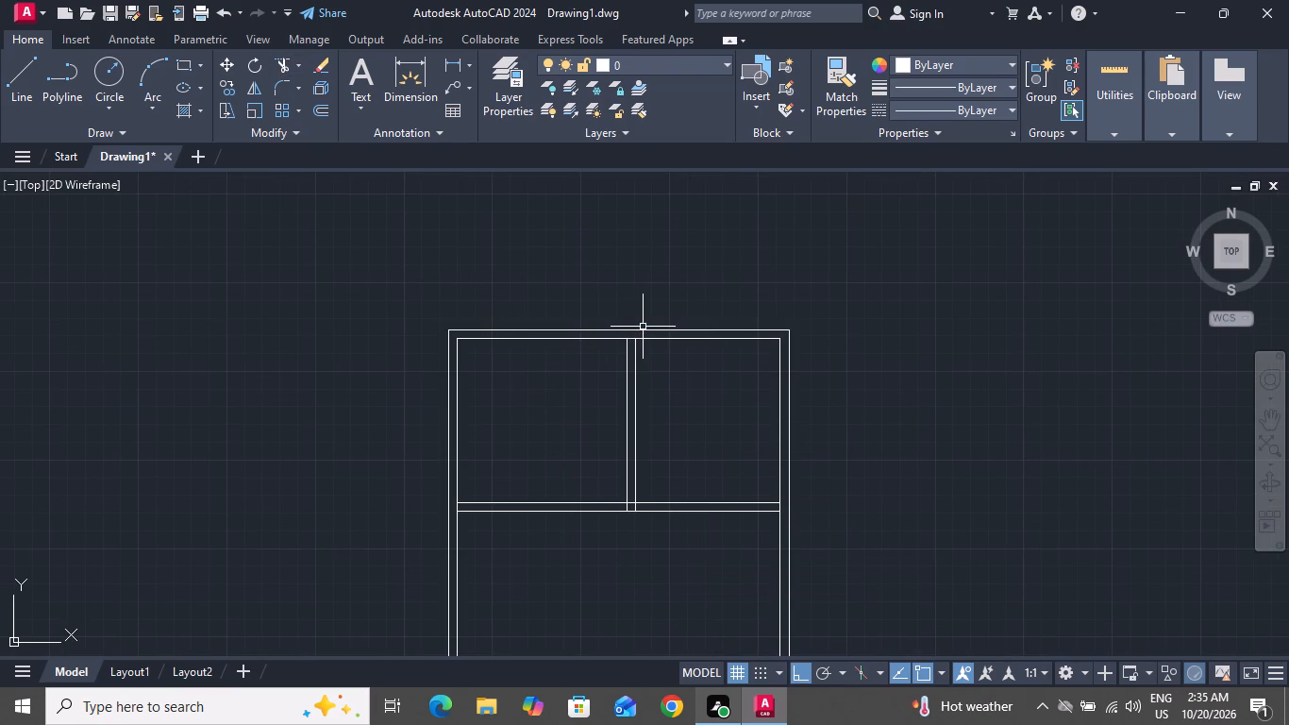
Offset the horizontal partition's lower line 5'0" downward, using the Through option.
type("O T")
key("space")
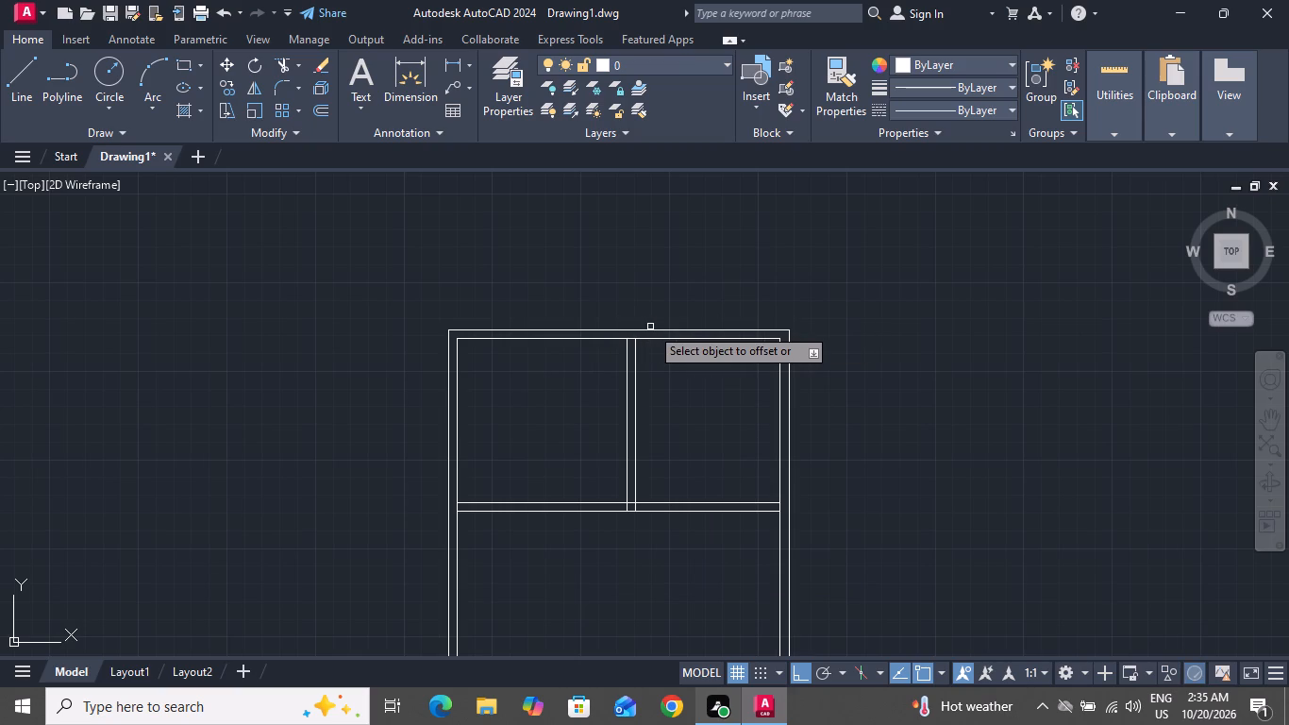
scroll(553, 544, "up", 2)
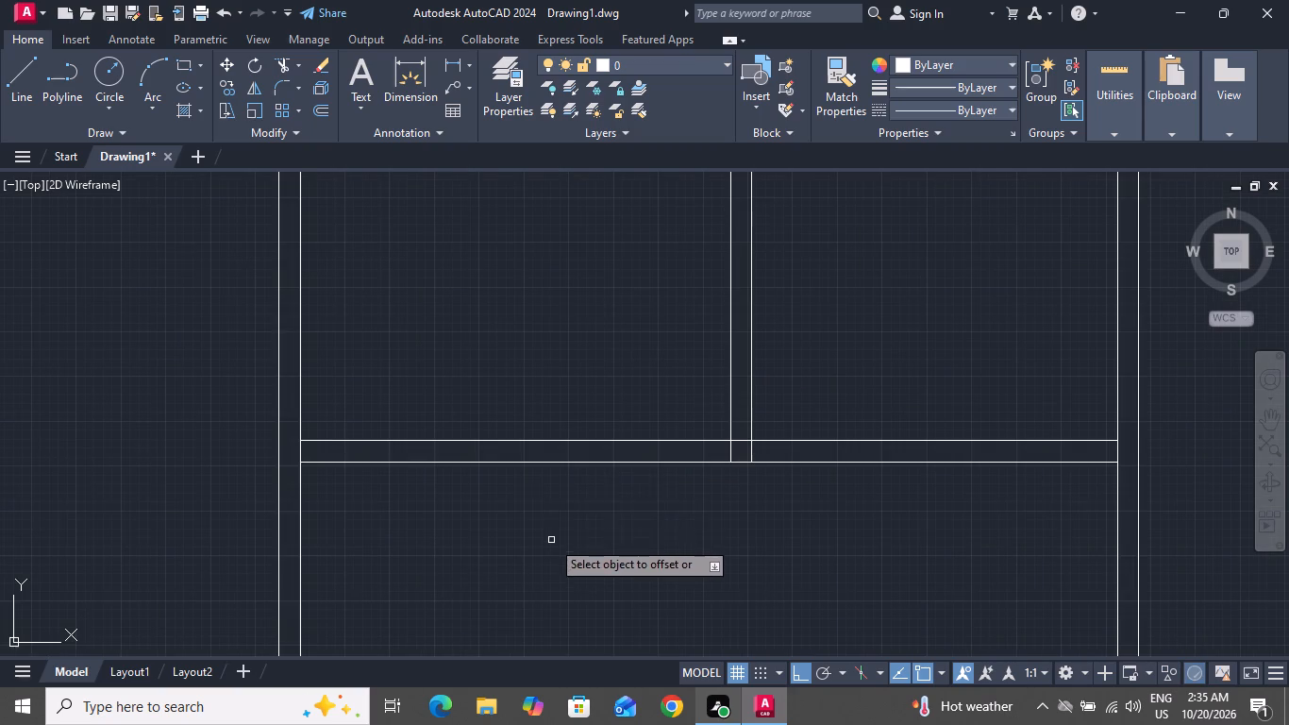
left_click(504, 462)
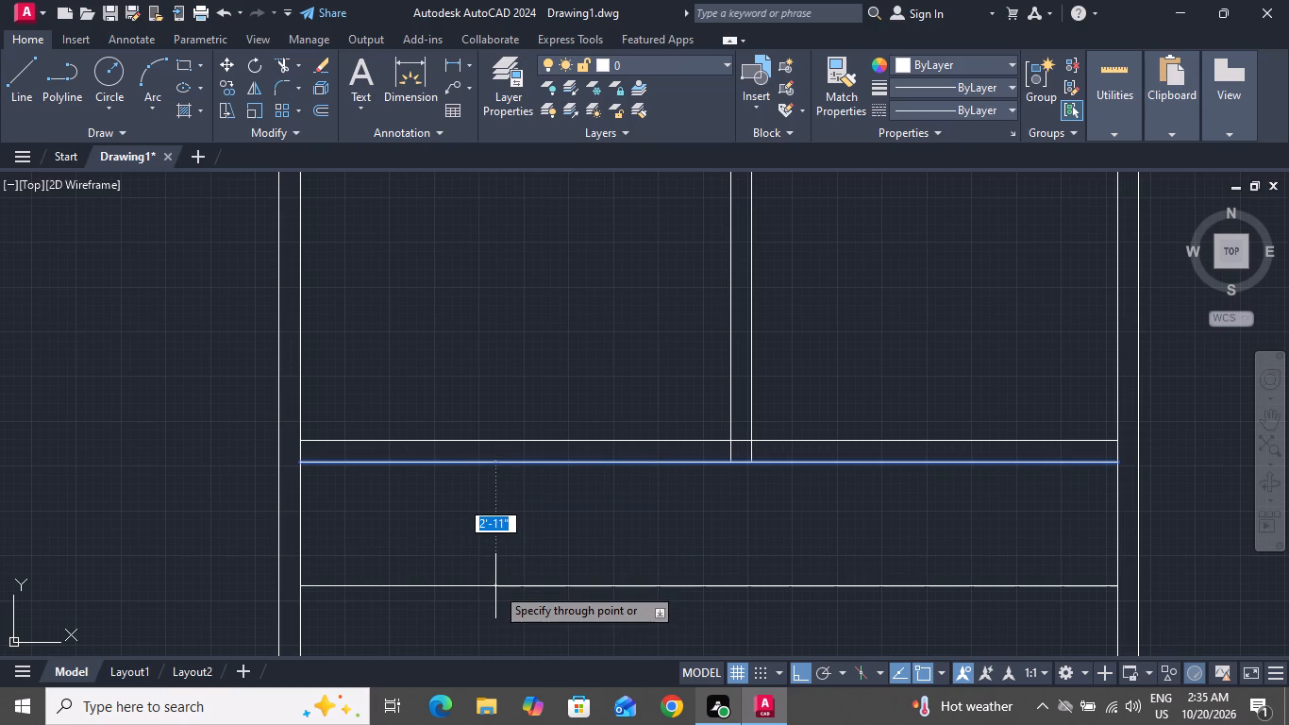
type("5'0")
key("shift+quotedbl")
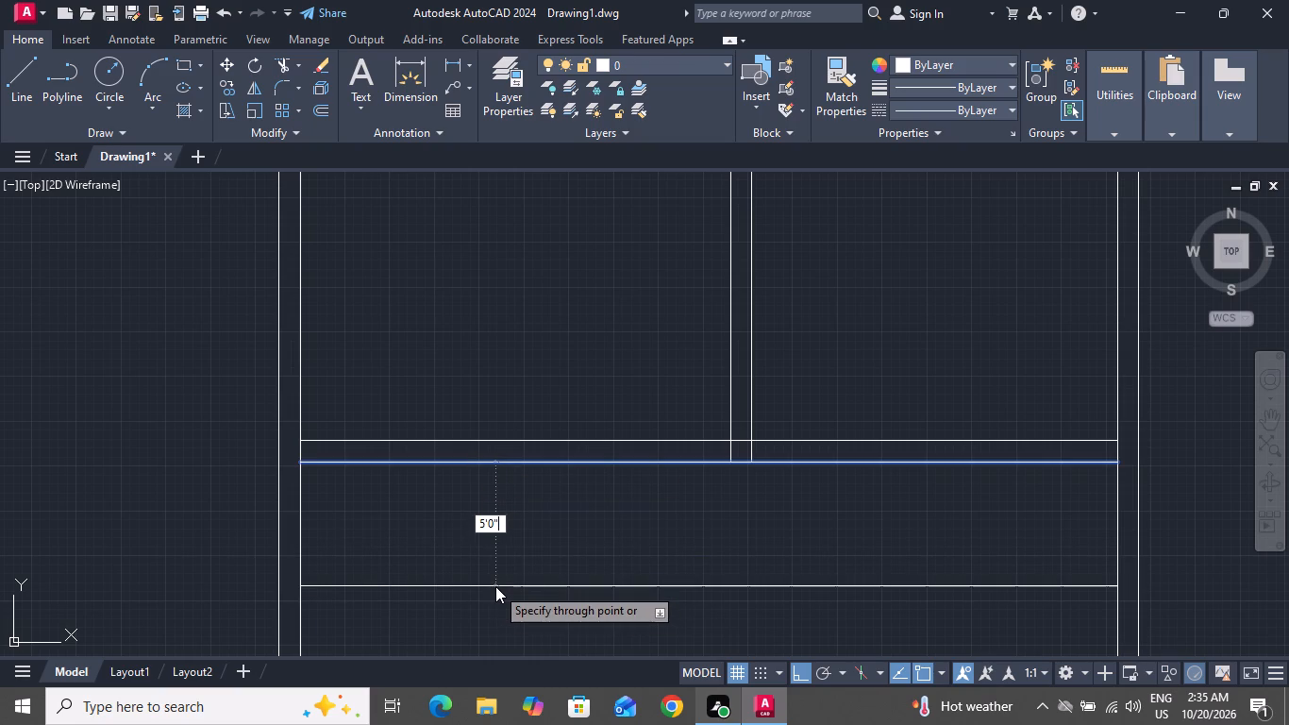
key("Return")
Offset the left wall's inner line 5'8" toward the interior.
scroll(472, 535, "down", 2)
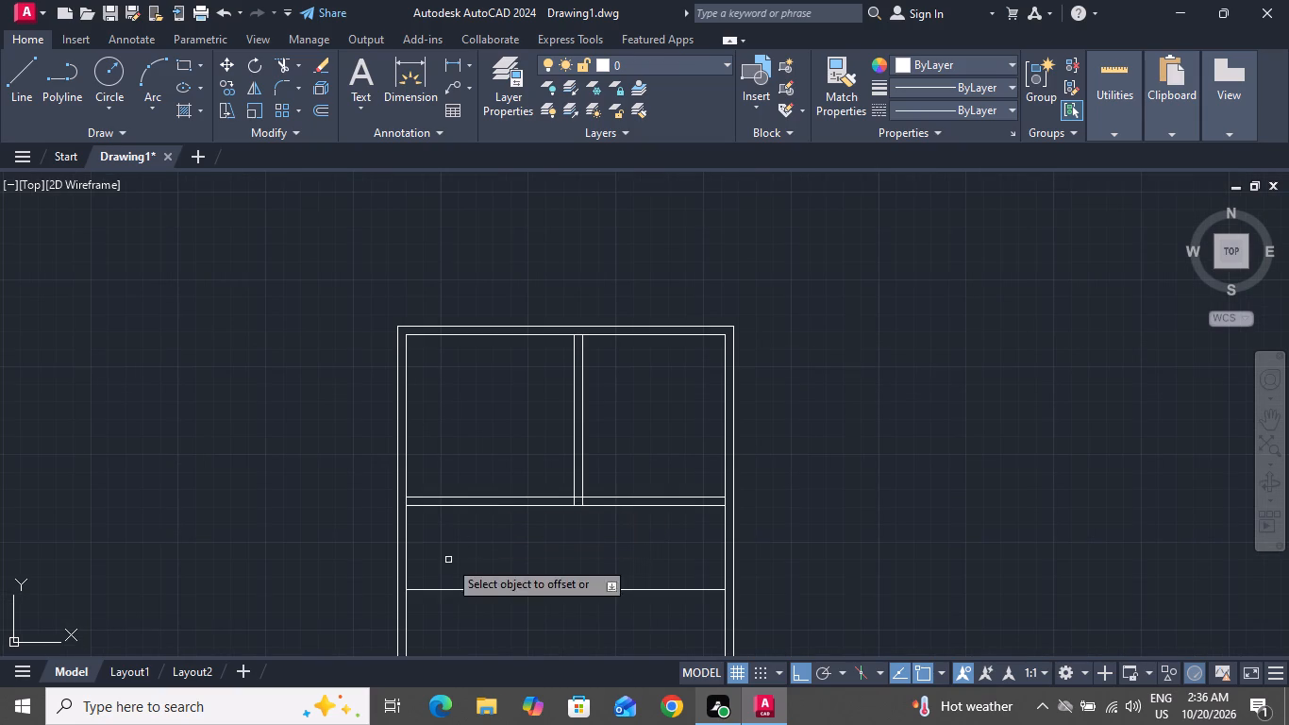
left_click(407, 565)
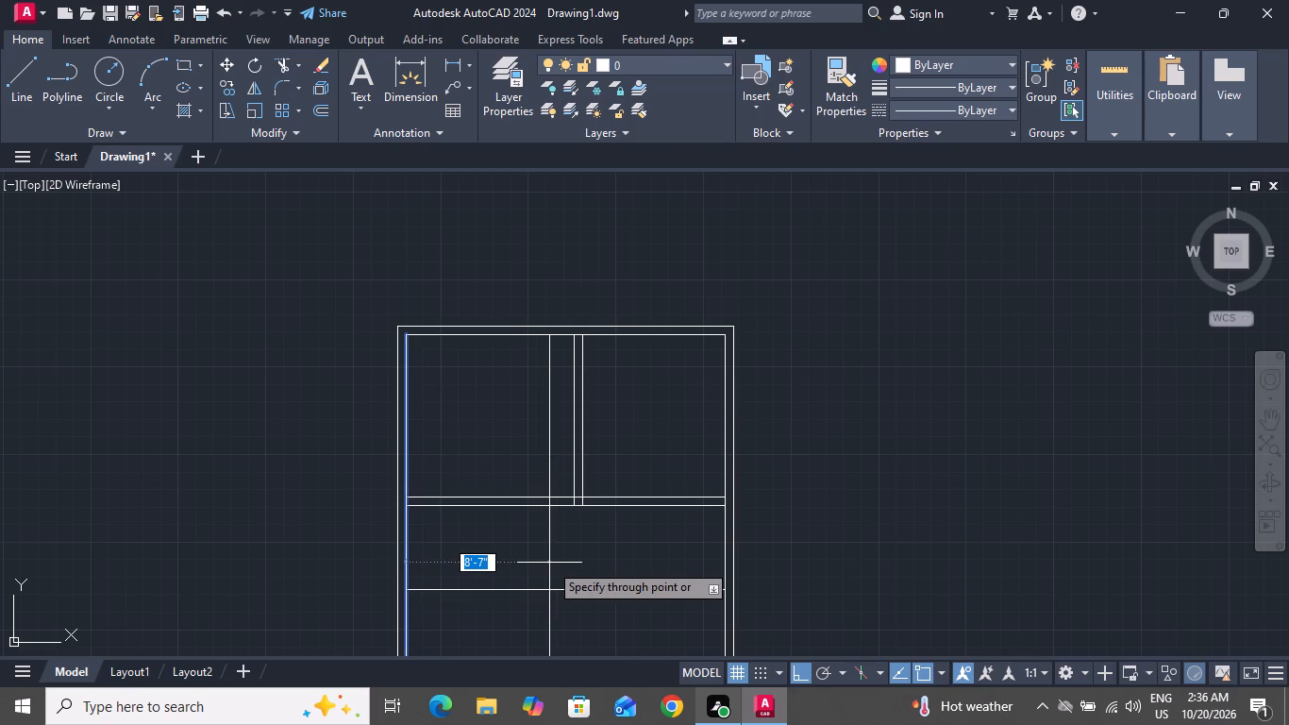
key("5")
key("apostrophe")
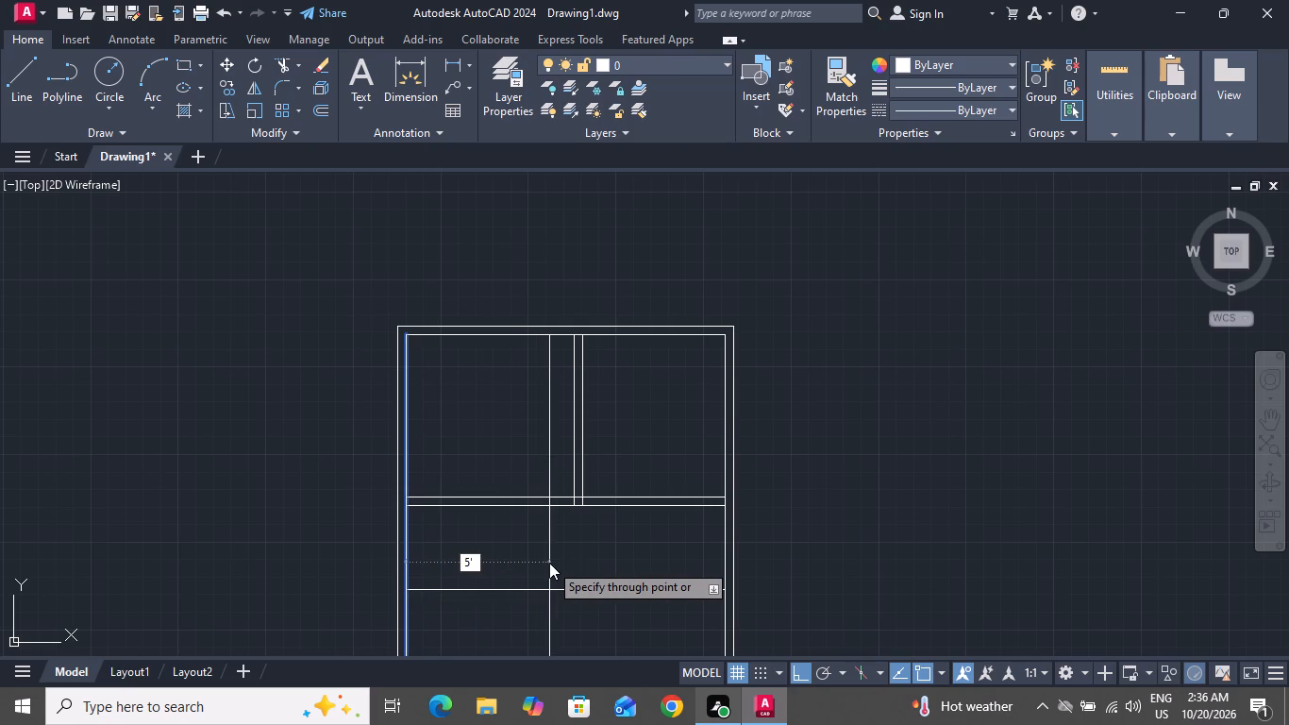
key("8")
key("shift+quotedbl")
key("Return")
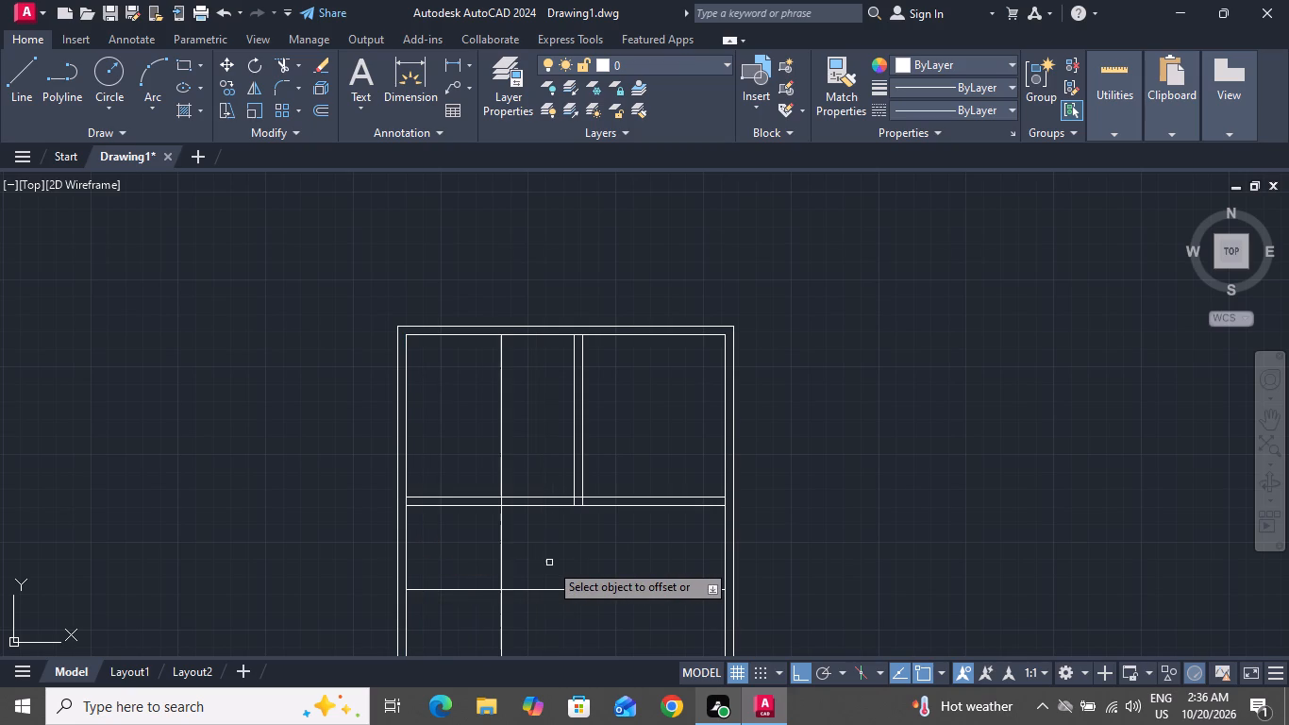
Offset the new vertical line 6" to the right and the new lower horizontal line 6" downward, and end Offset.
left_click(500, 557)
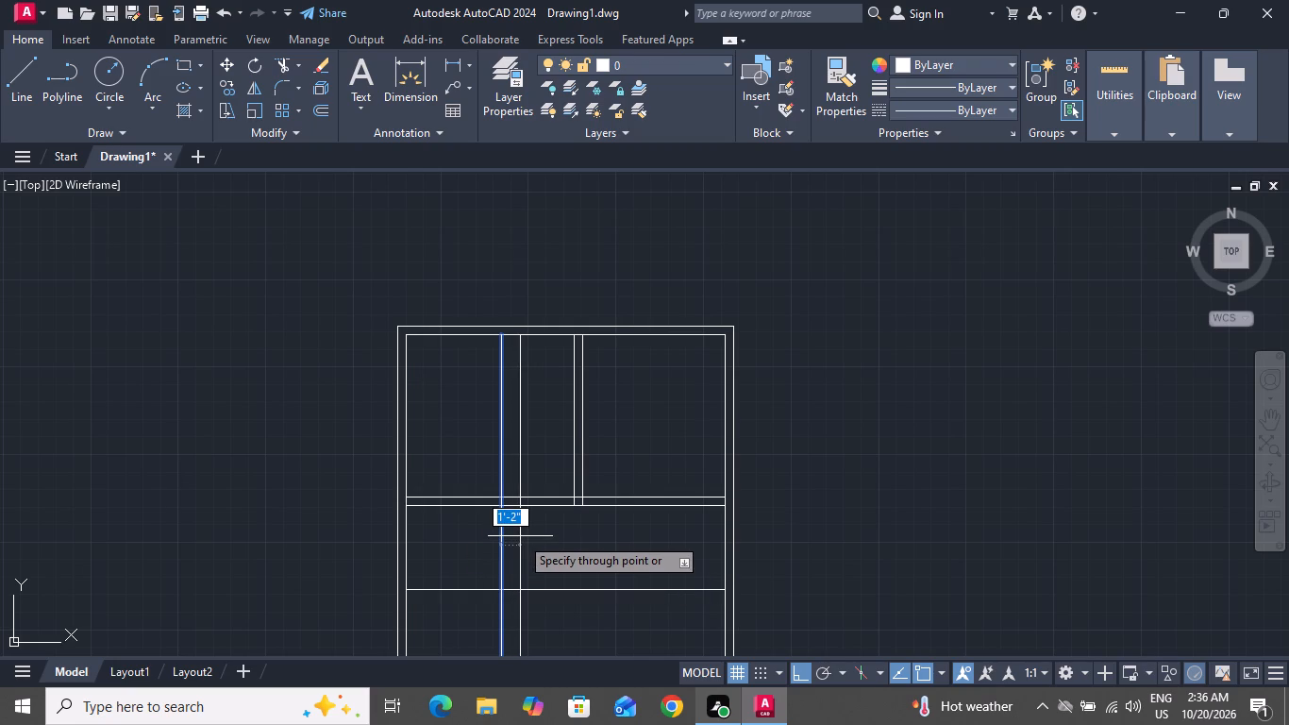
key("6")
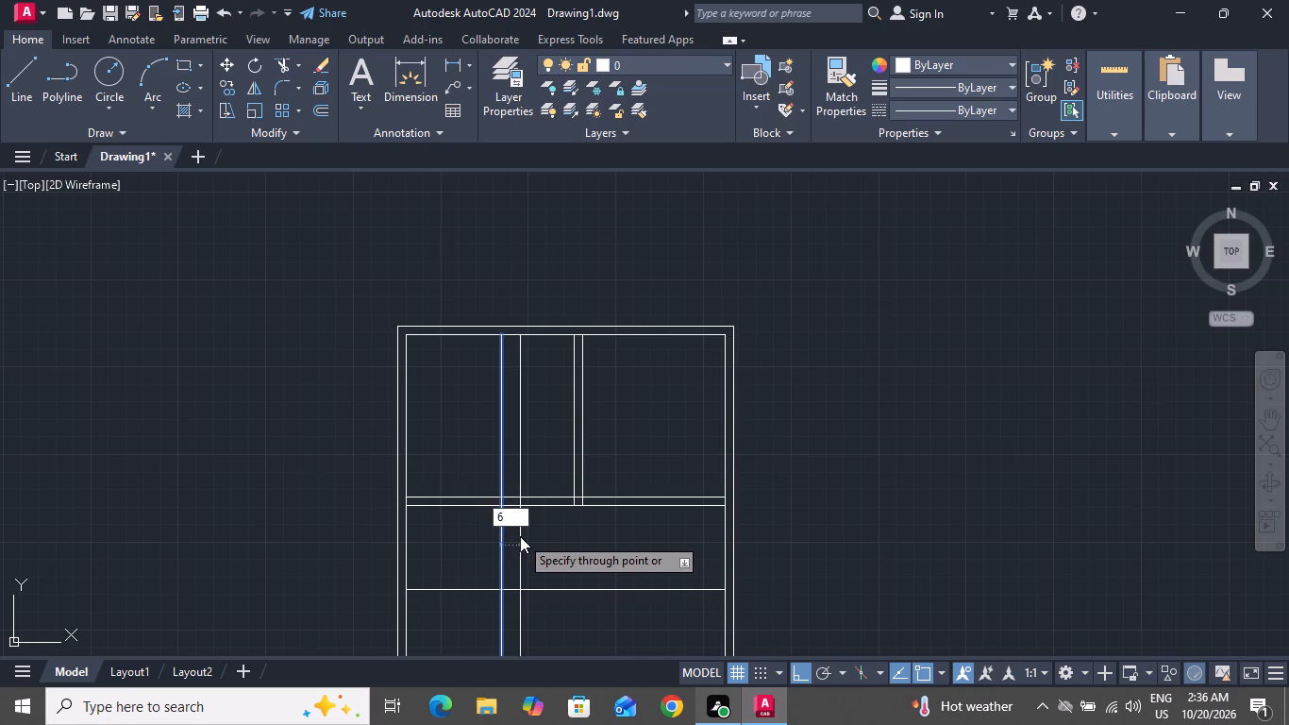
key("shift+quotedbl")
key("Return")
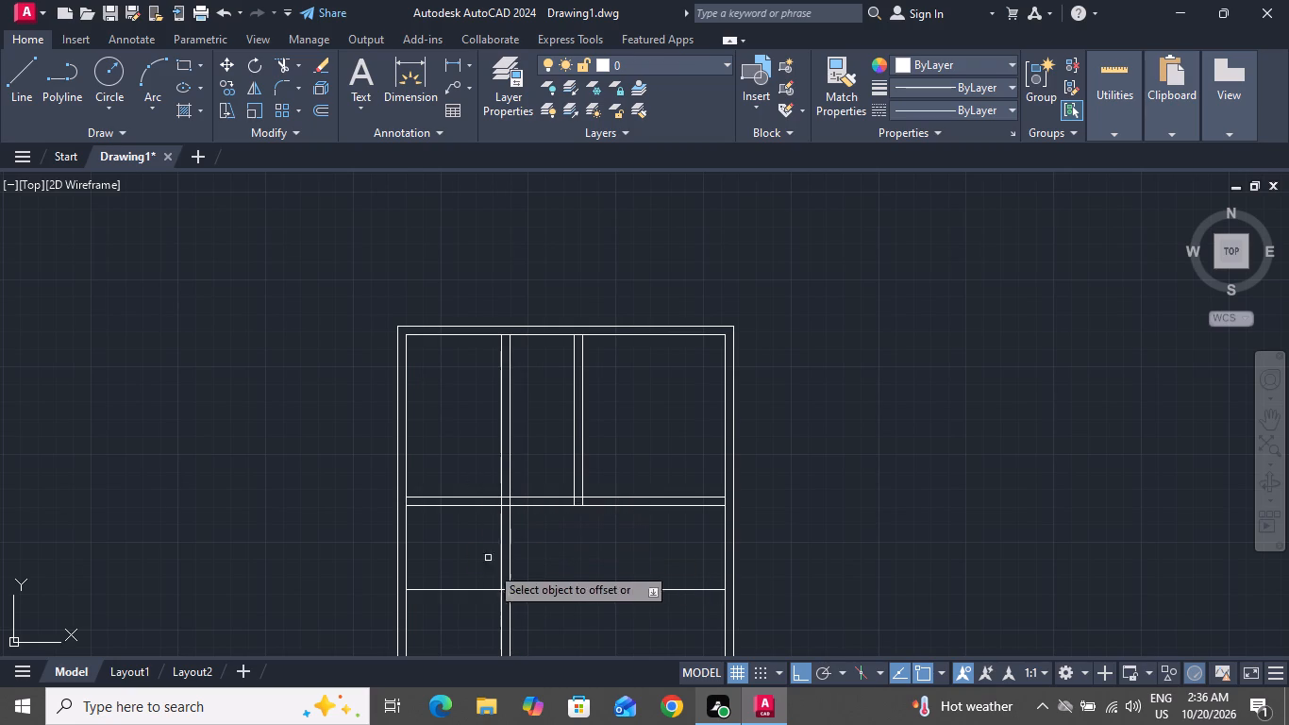
left_click(490, 589)
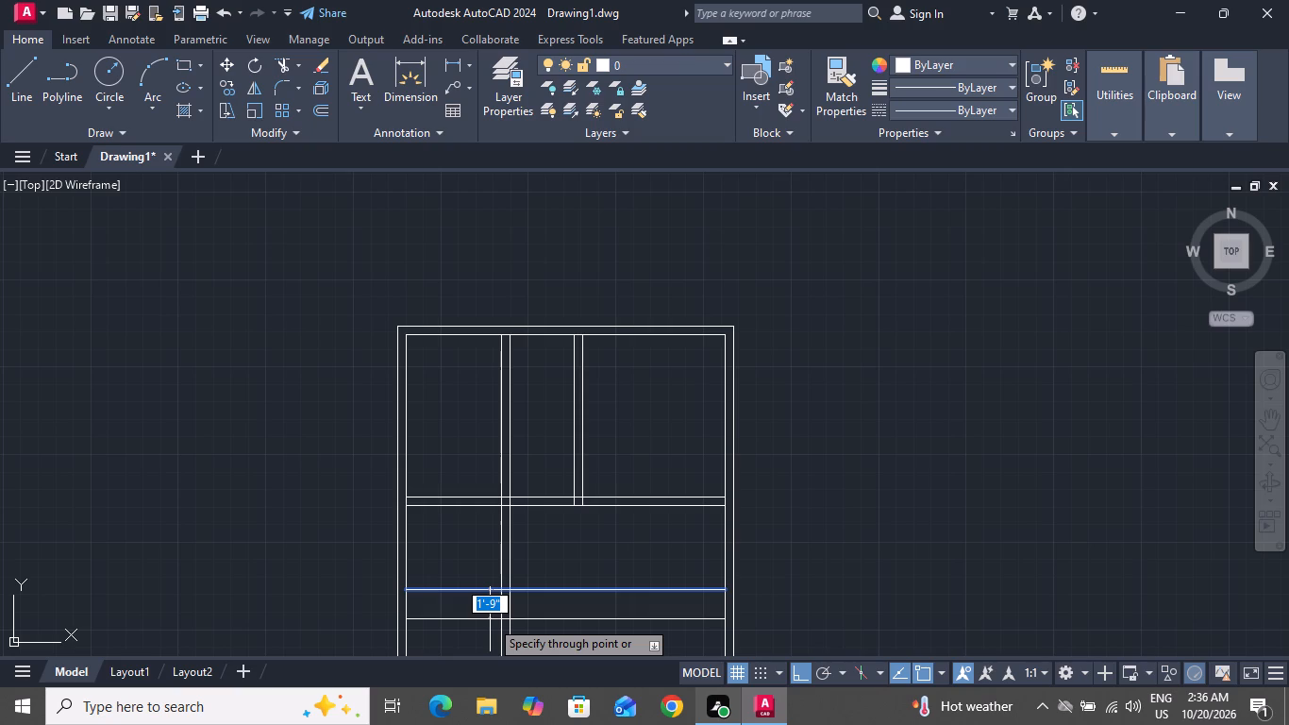
key("6")
key("shift+quotedbl")
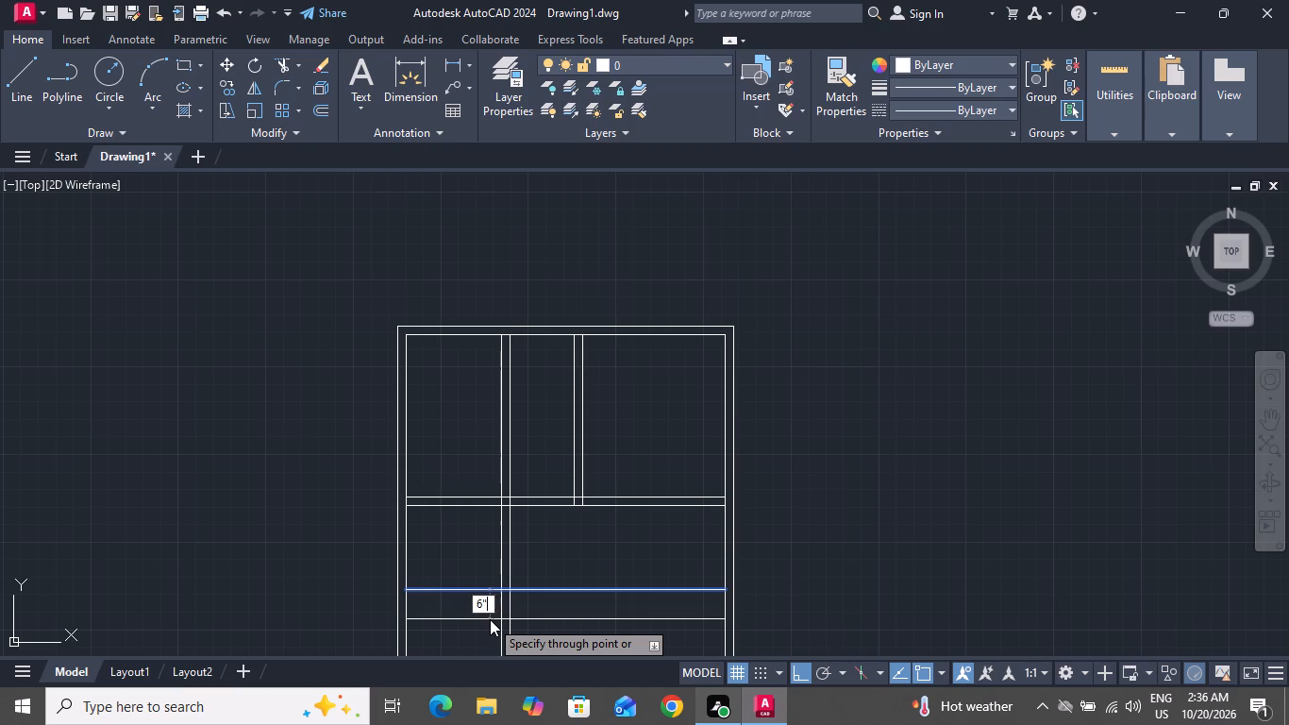
key("Return")
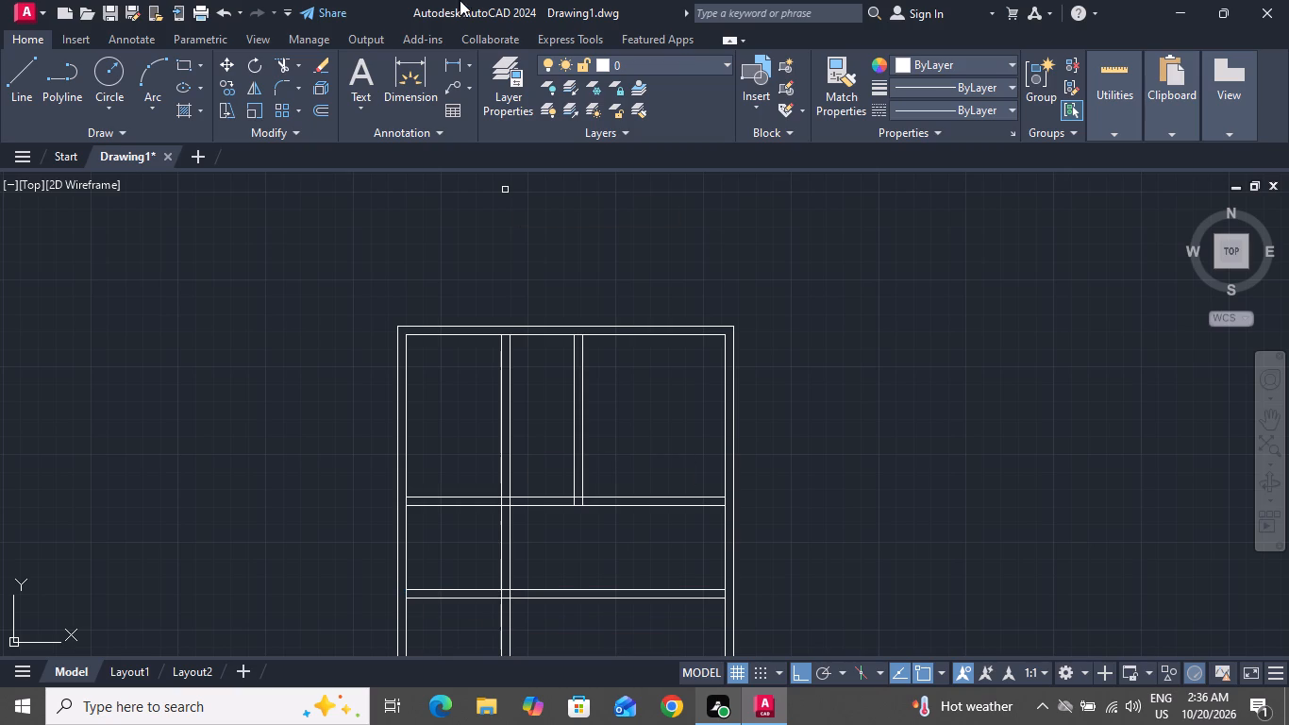
right_click(370, 267)
left_click(386, 303)
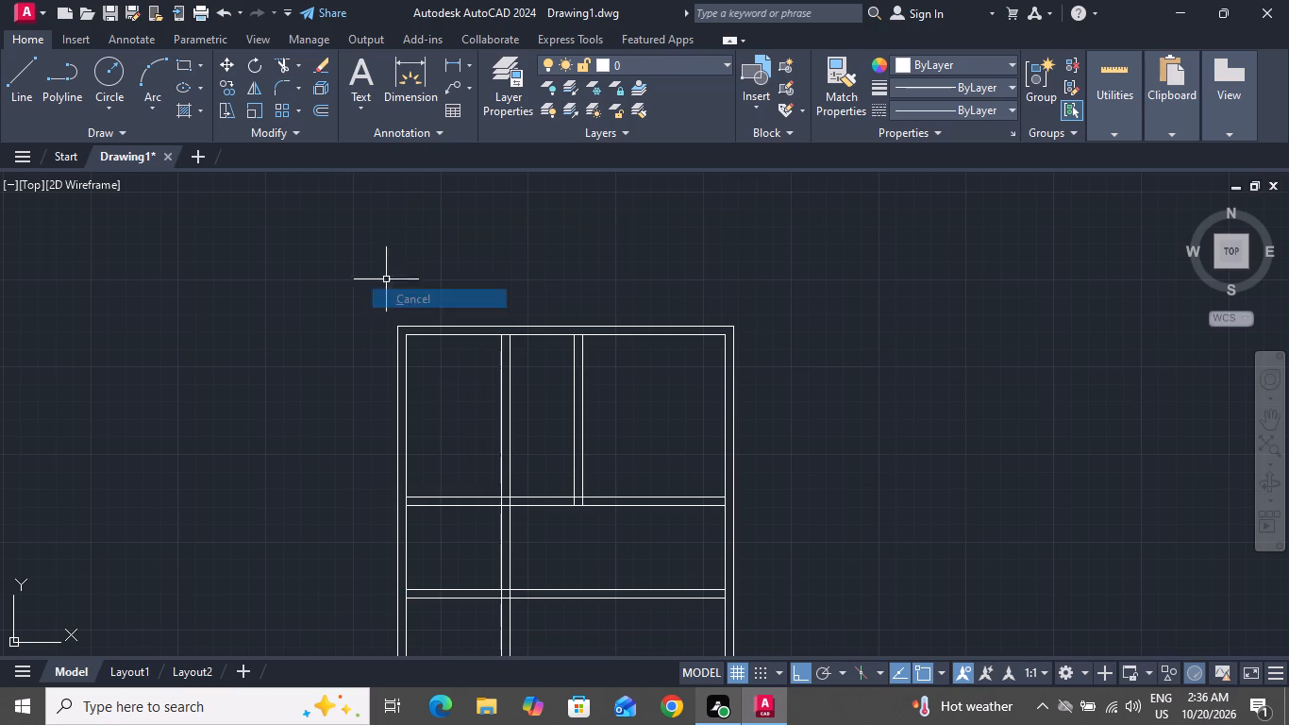
Trim the surplus partition lines around the small room below the top-left room, leaving only its right and bottom walls.
left_click(285, 72)
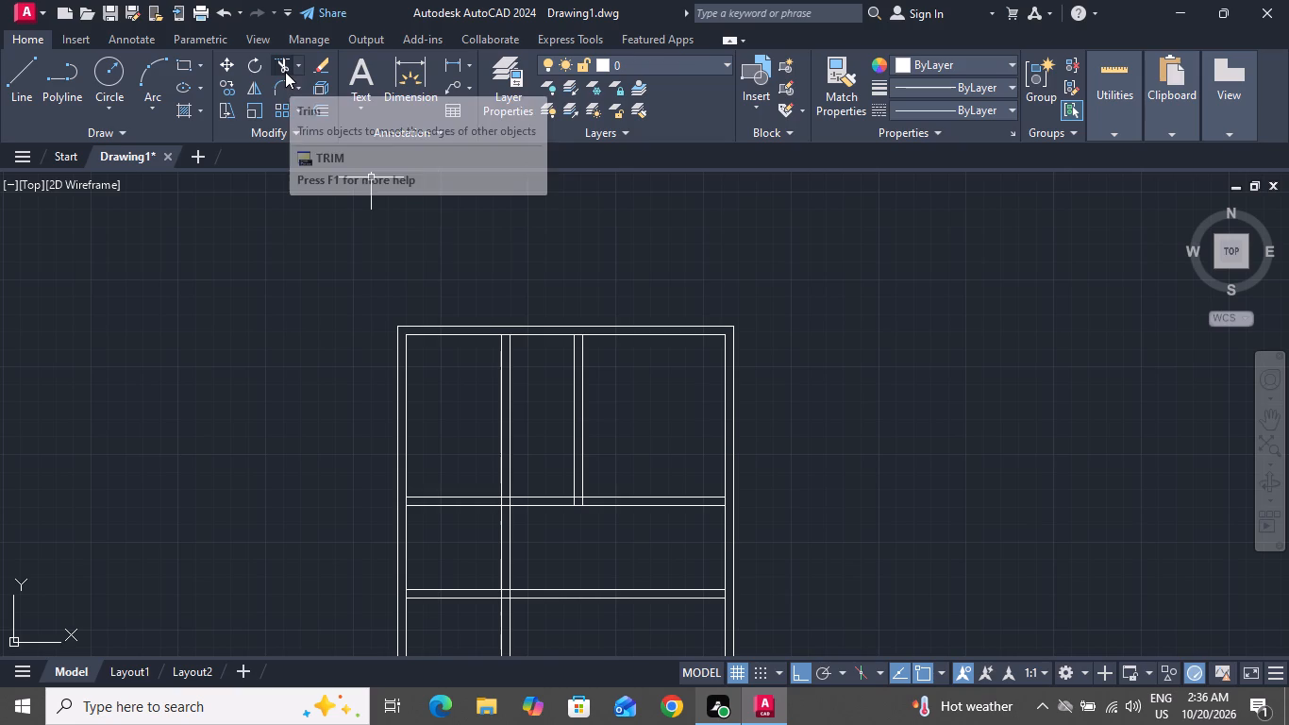
left_click(522, 382)
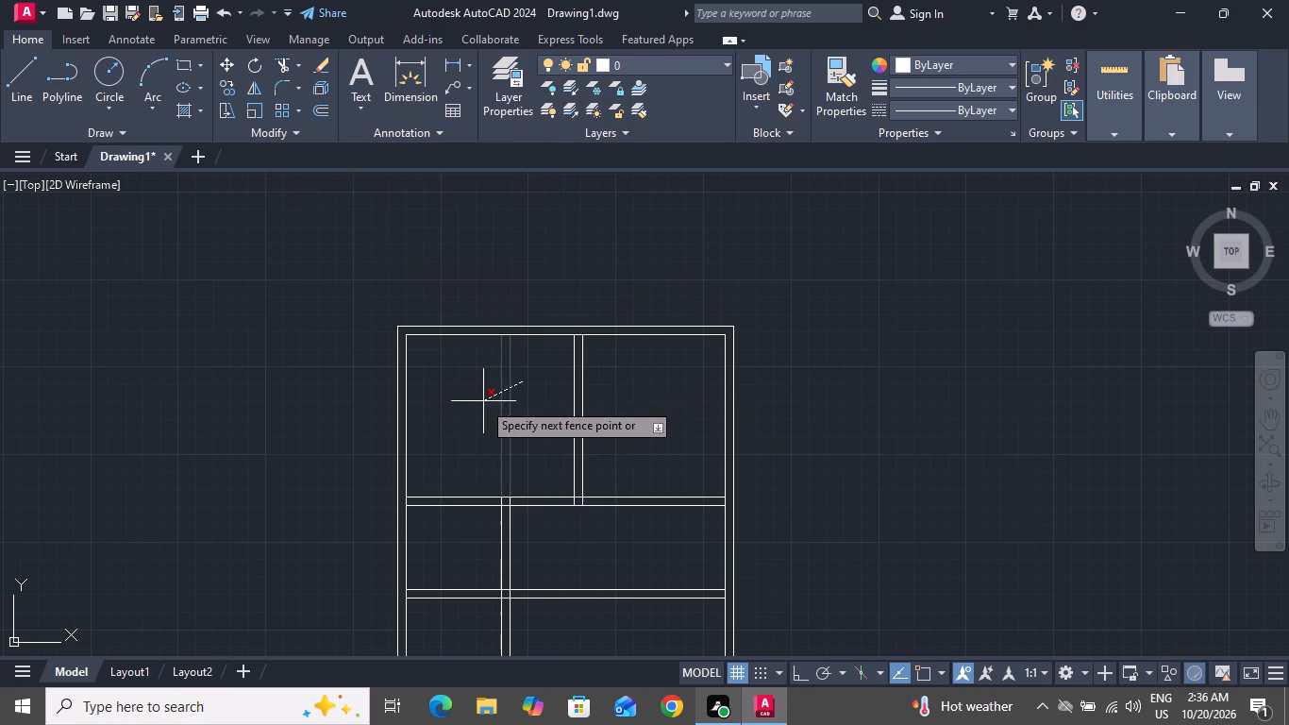
left_click(482, 403)
left_click(567, 542)
left_click(572, 613)
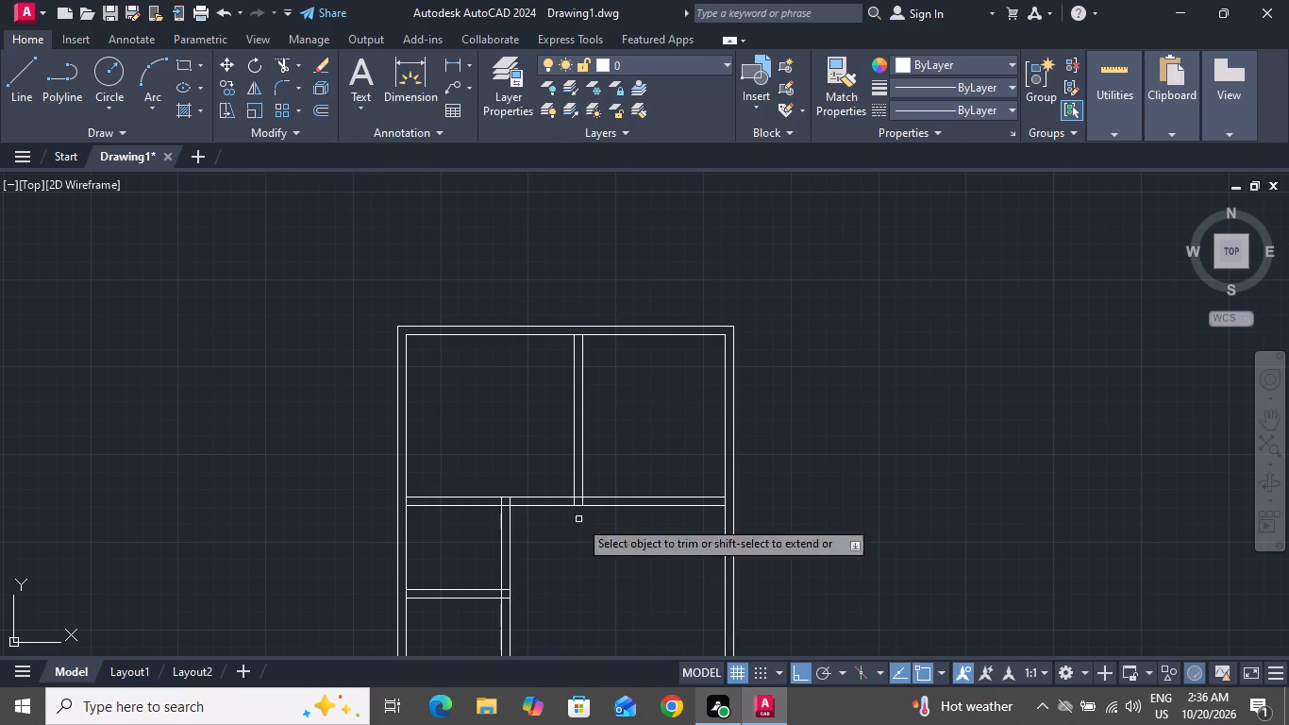
scroll(521, 311, "down", 3)
left_click(540, 443)
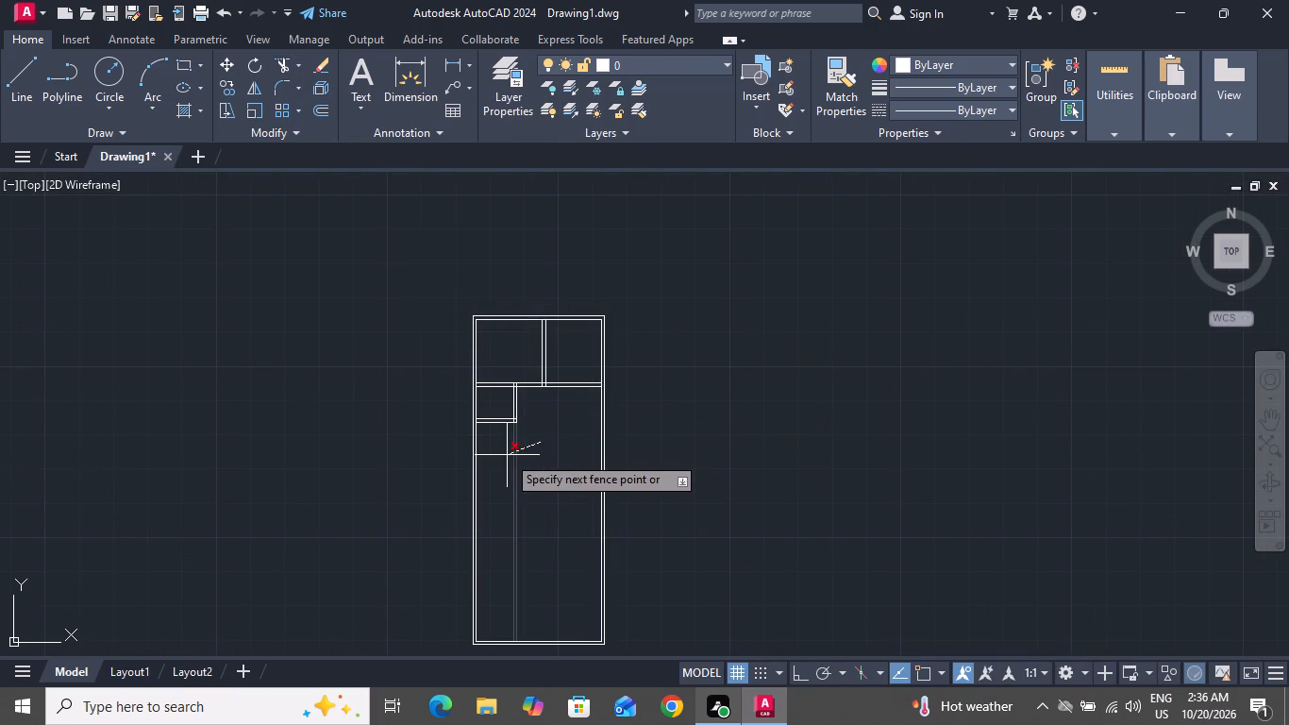
left_click(506, 456)
scroll(495, 356, "up", 3)
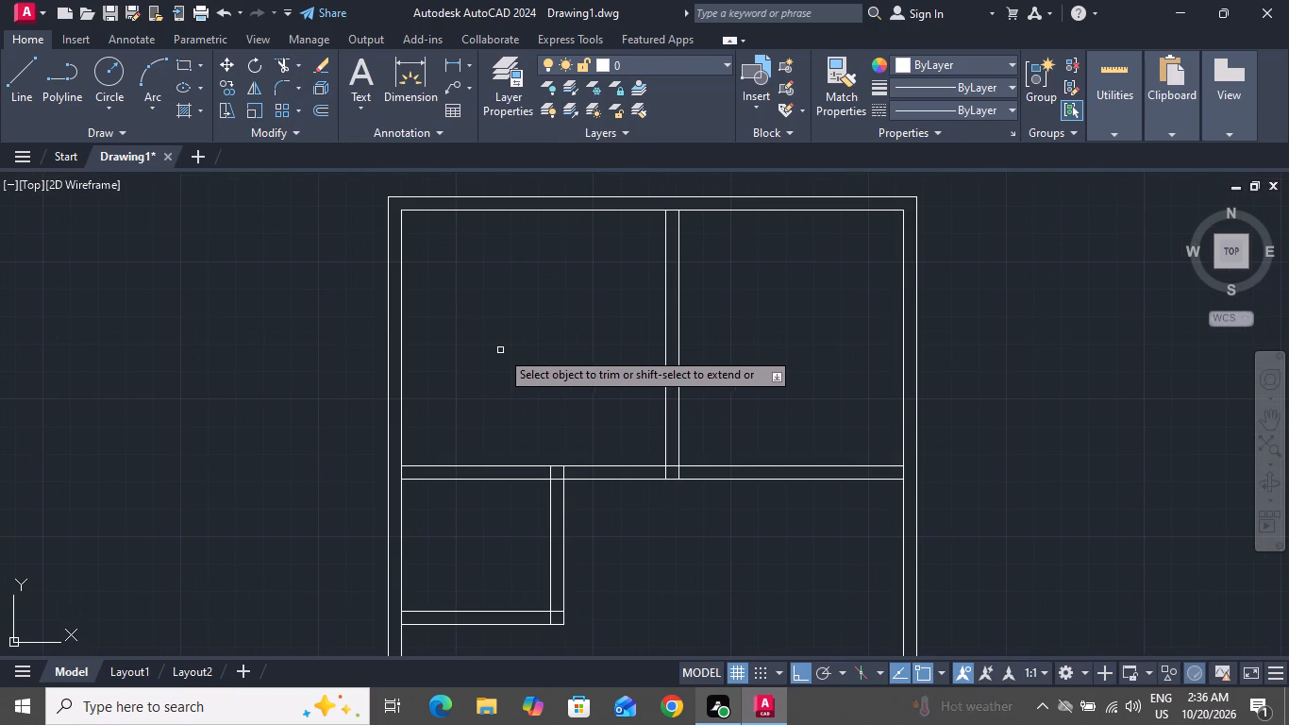
right_click(501, 349)
left_click(531, 377)
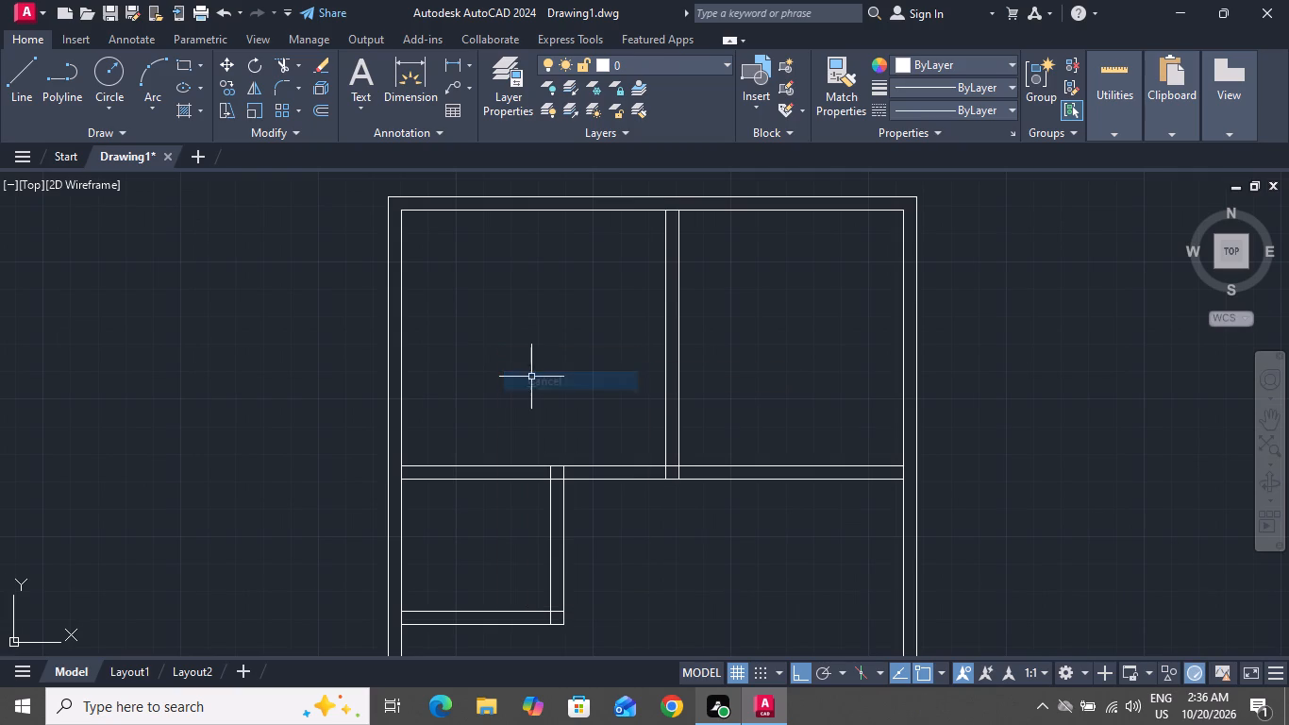
Offset the main horizontal partition's lower line downward, using the Through option.
key("o")
key("space")
key("t")
key("space")
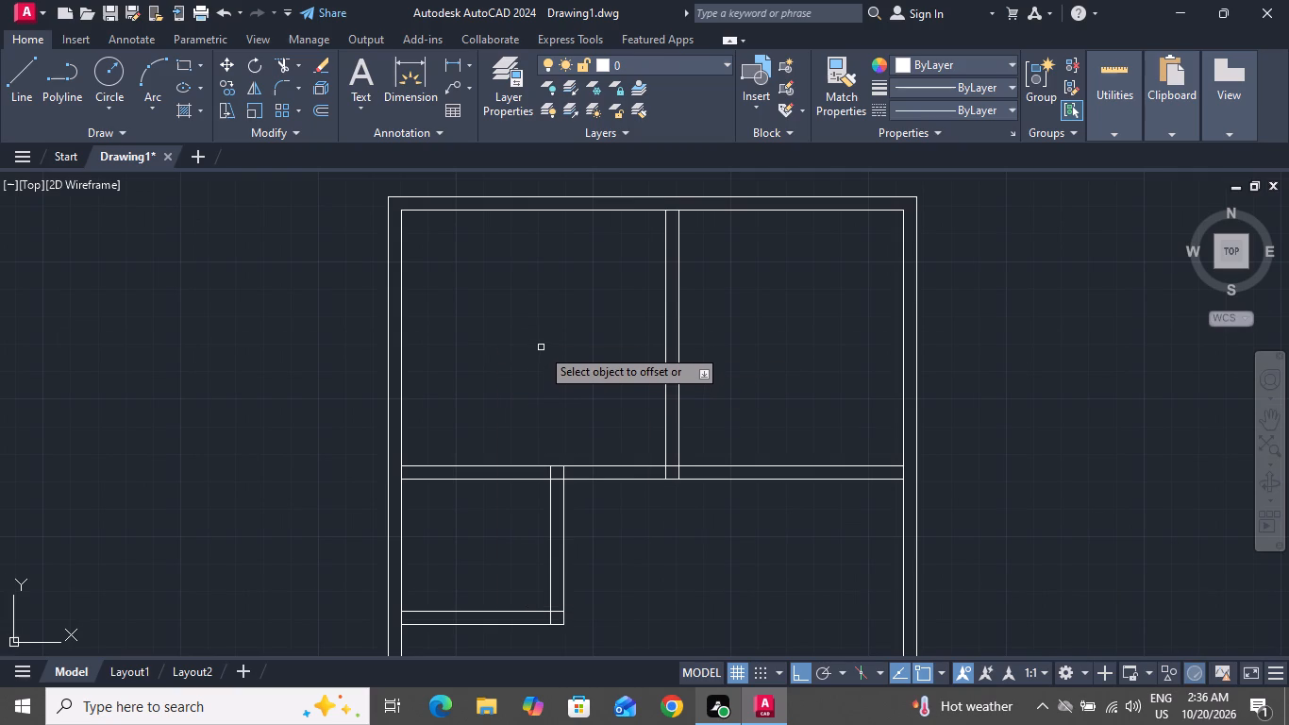
scroll(544, 342, "down", 2)
scroll(644, 398, "up", 2)
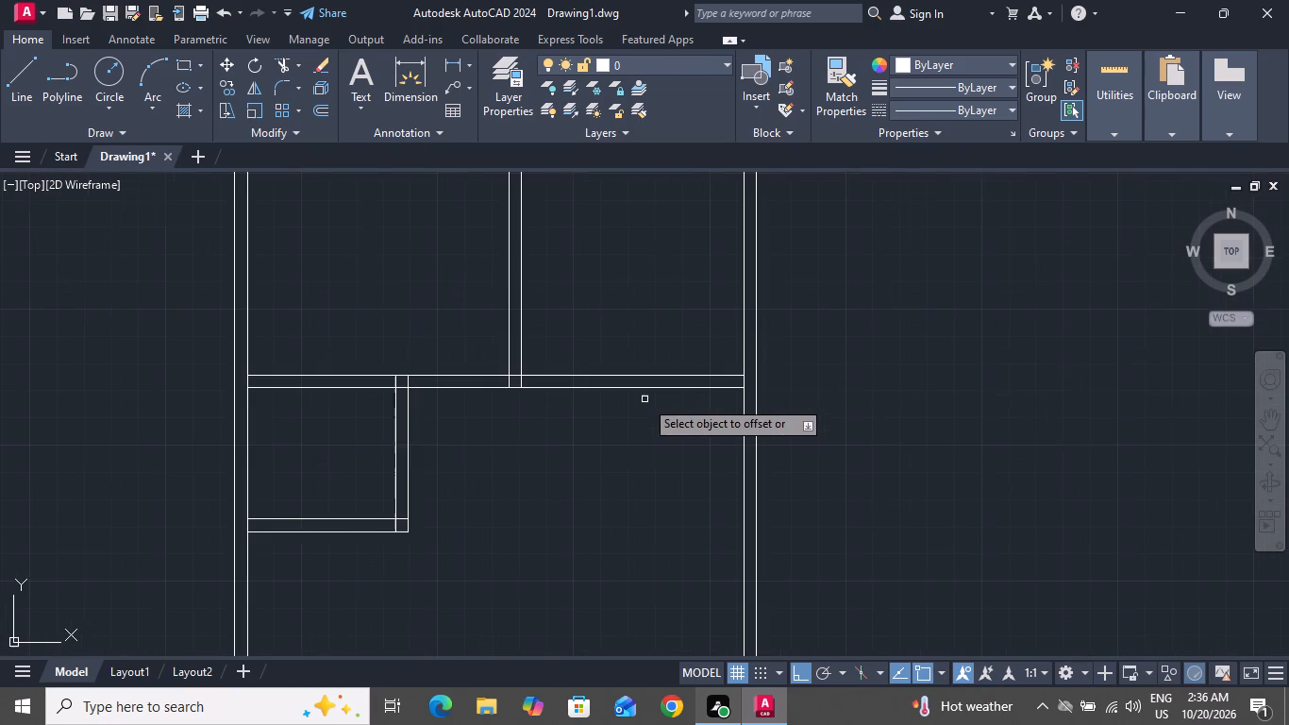
left_click(648, 387)
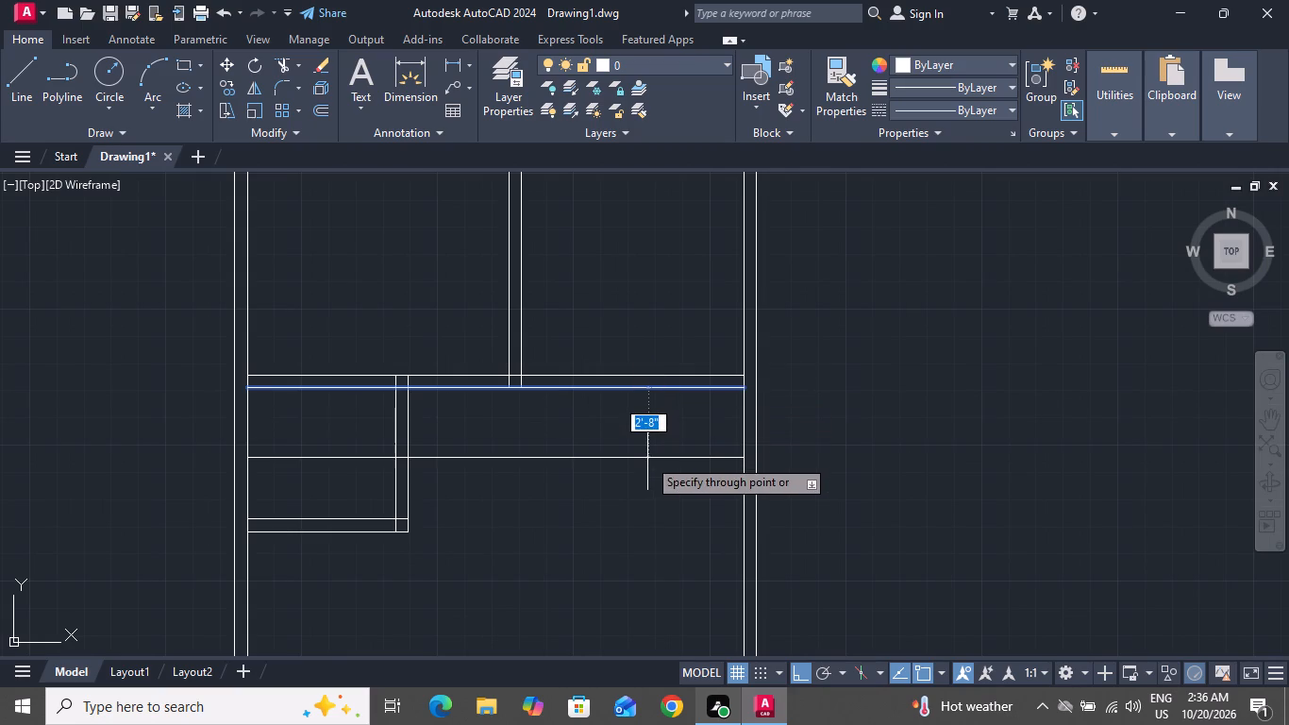
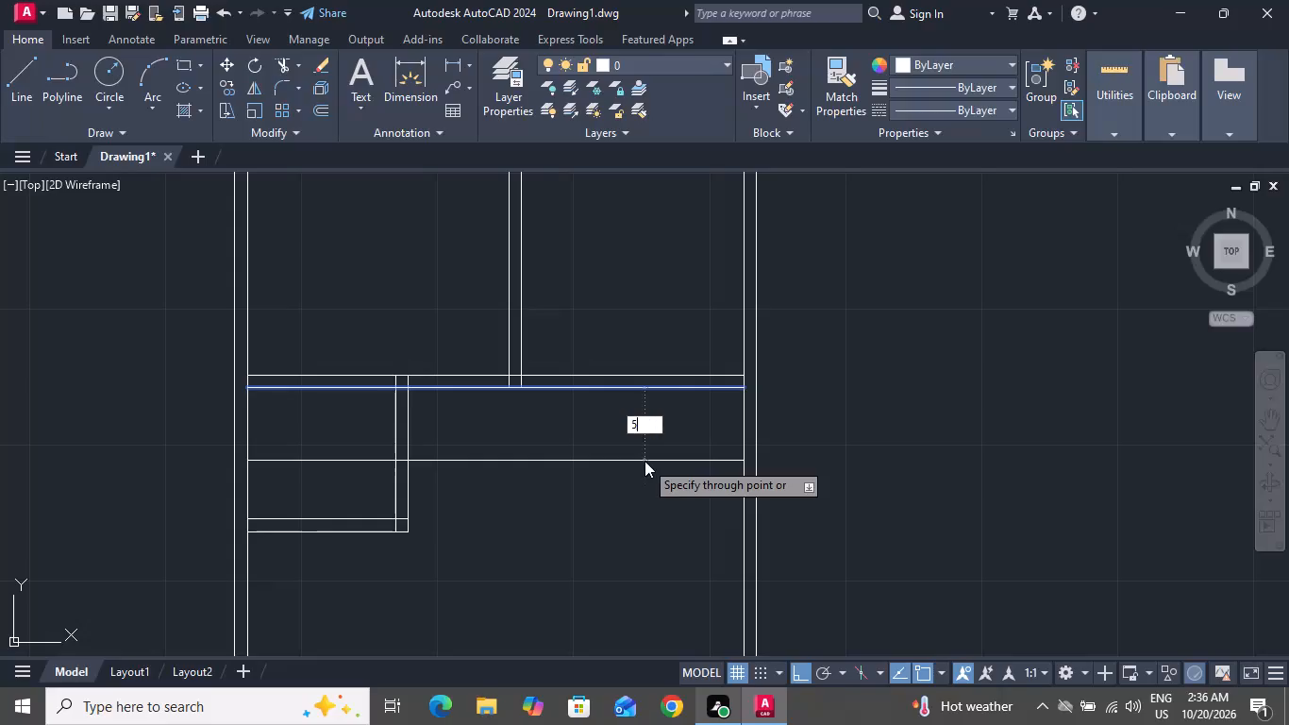
Complete the downward offset of the main horizontal partition's lower line at a distance of 5'0".
key("apostrophe")
key("0")
key("shift+quotedbl")
key("Return")
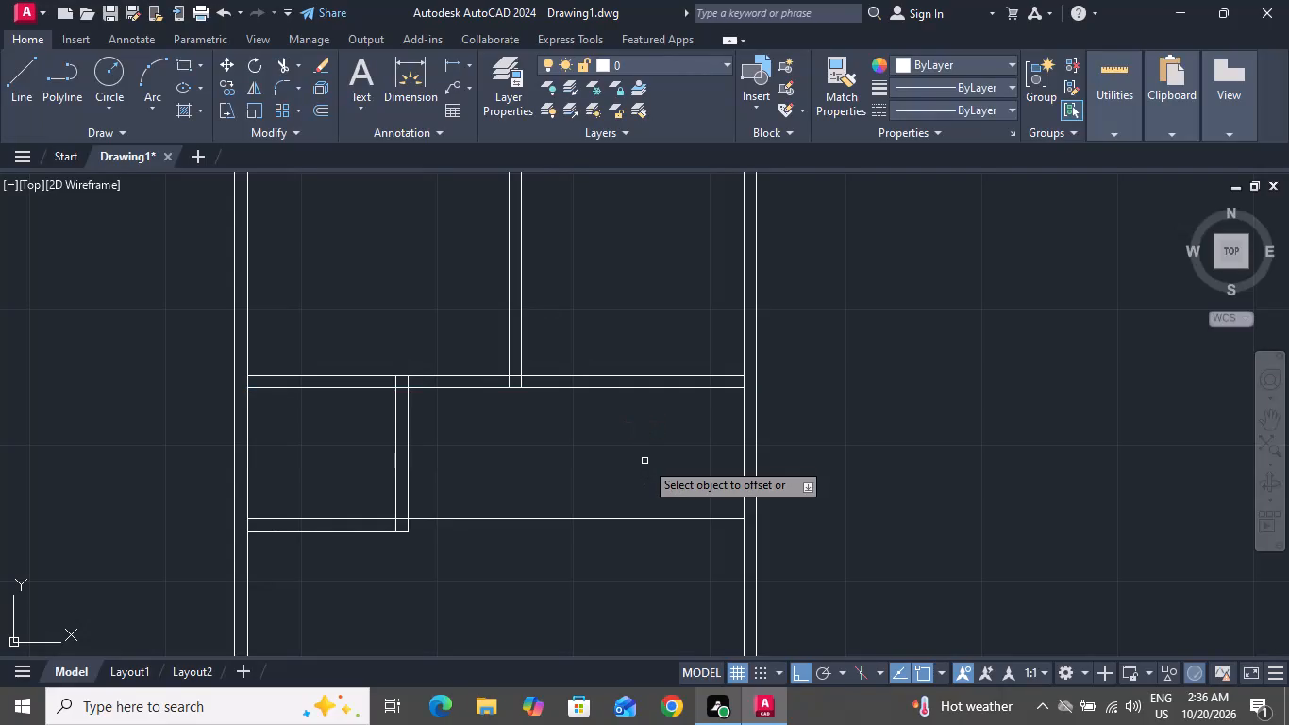
Offset the right wall's inner line 5'8" toward the interior.
left_click(740, 430)
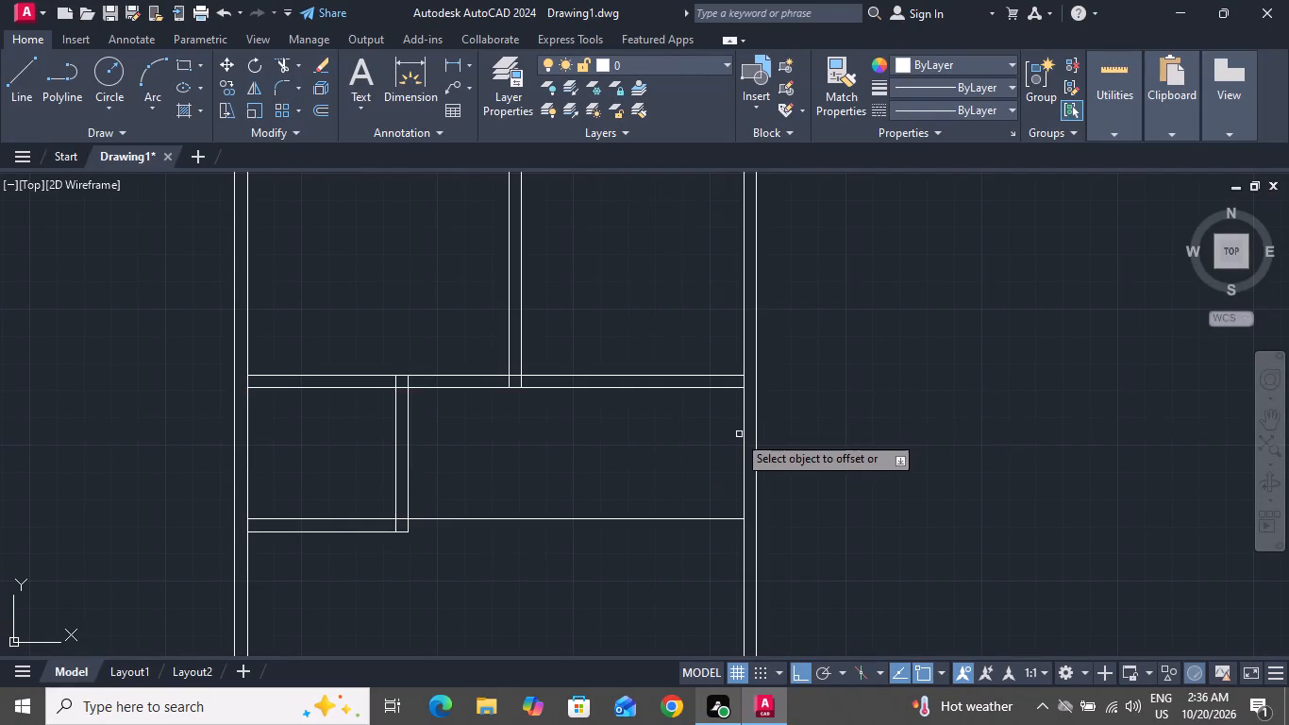
left_click(743, 430)
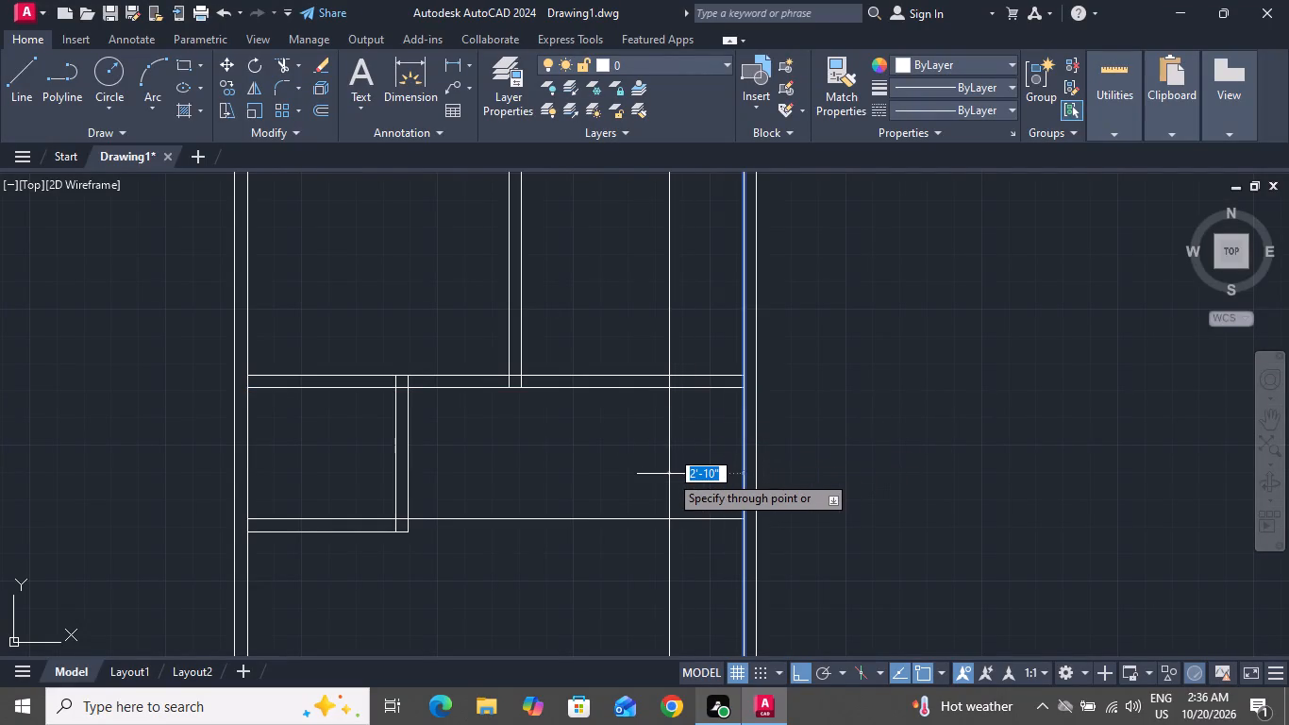
type("5'8")
key("shift+quotedbl")
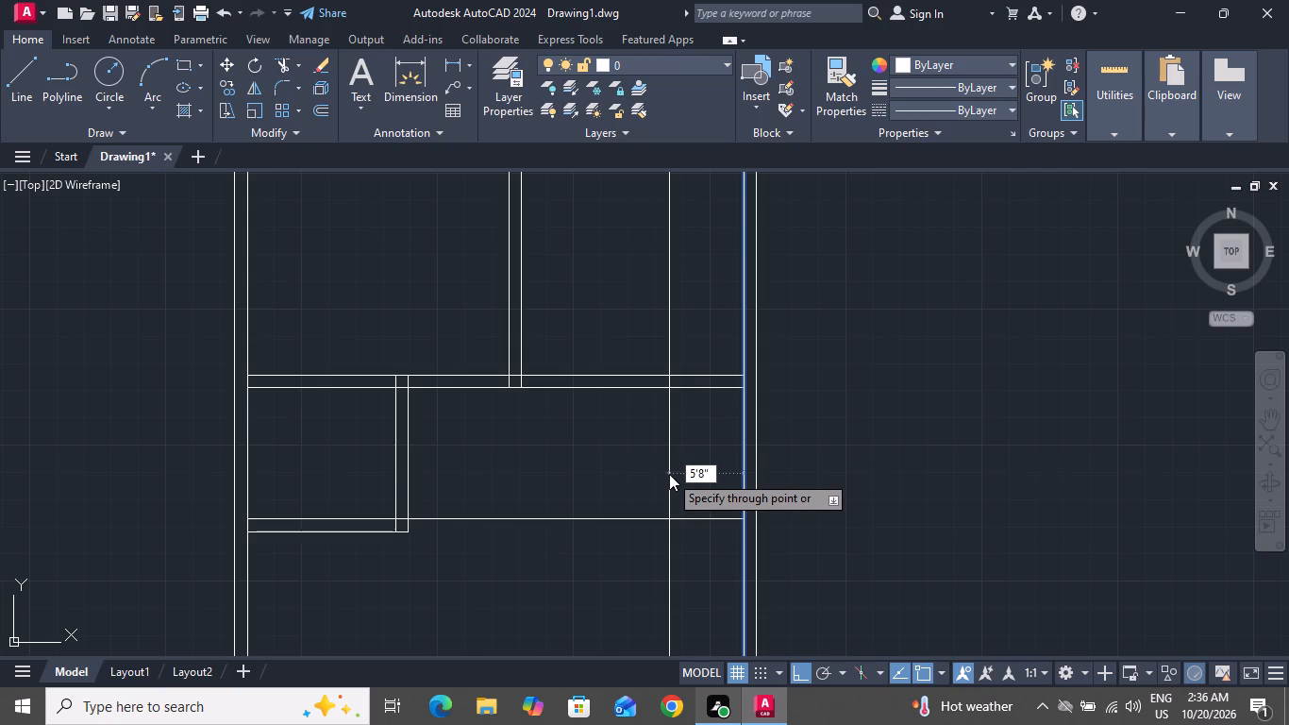
key("Return")
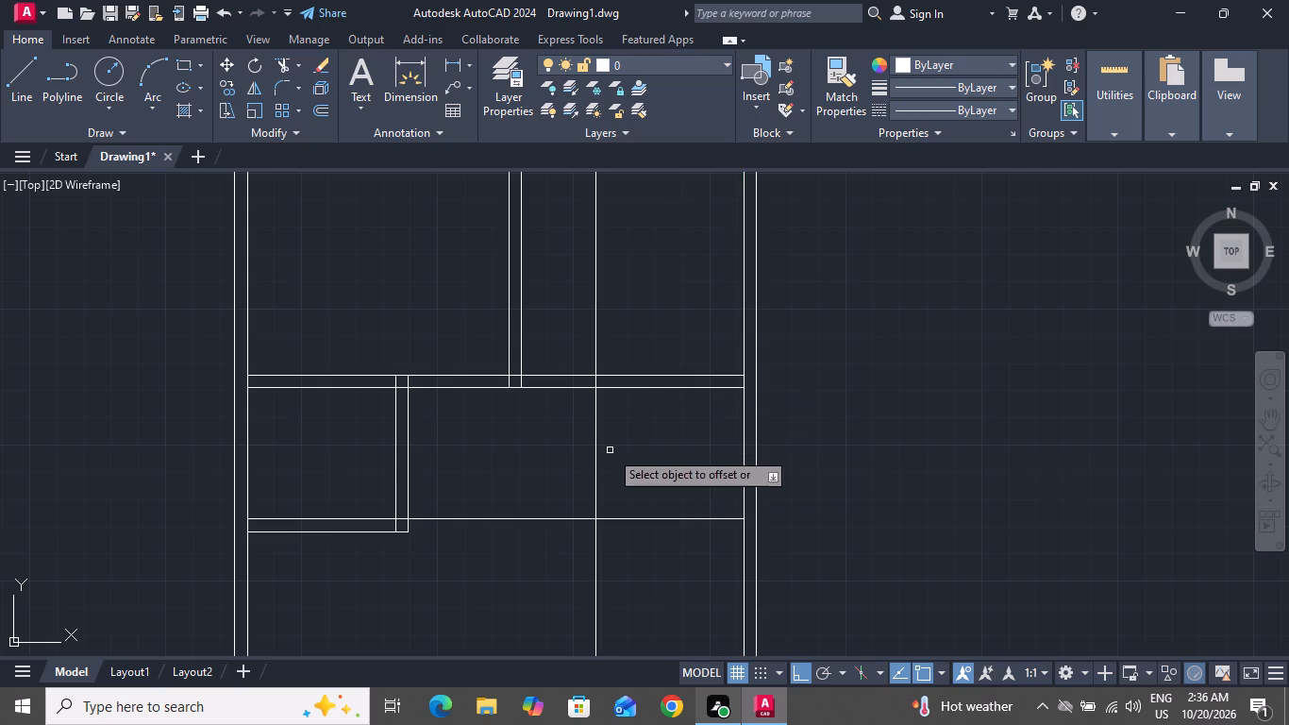
Offset the new vertical line 6" to the left and the new lower horizontal line 6" downward, and end Offset.
left_click(597, 461)
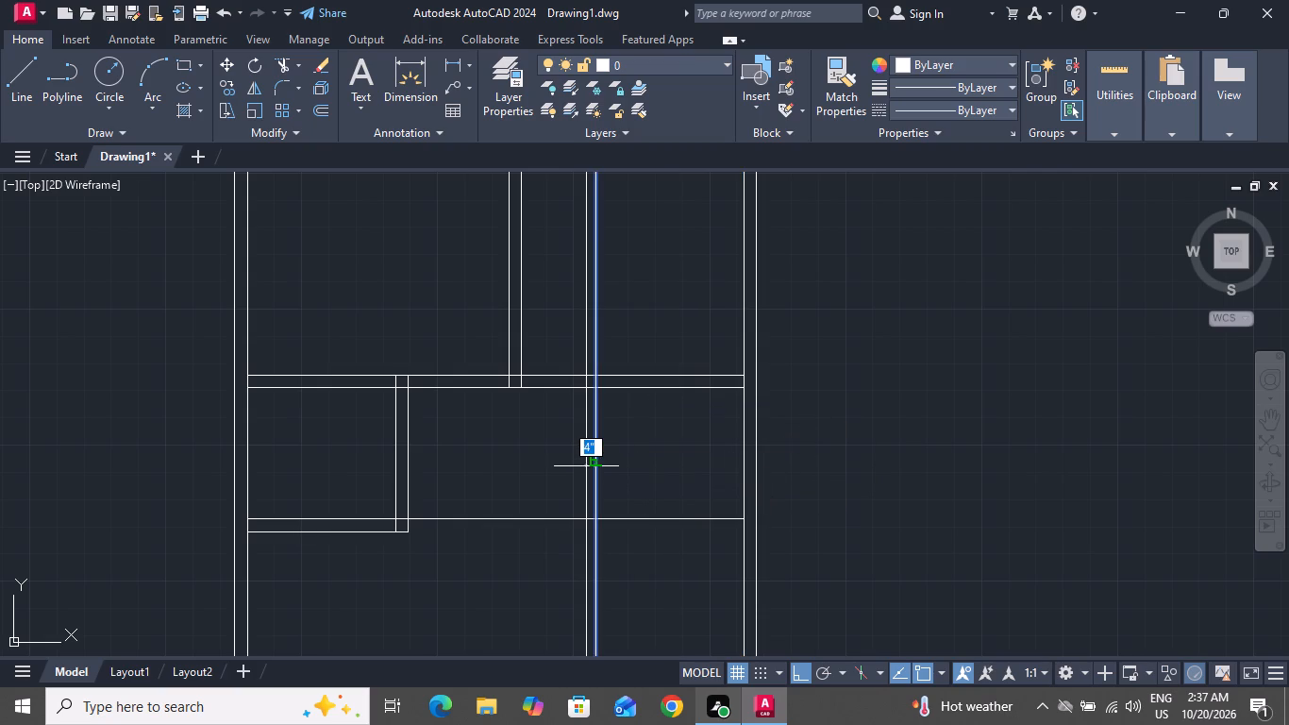
key("6")
key("shift+quotedbl")
key("Return")
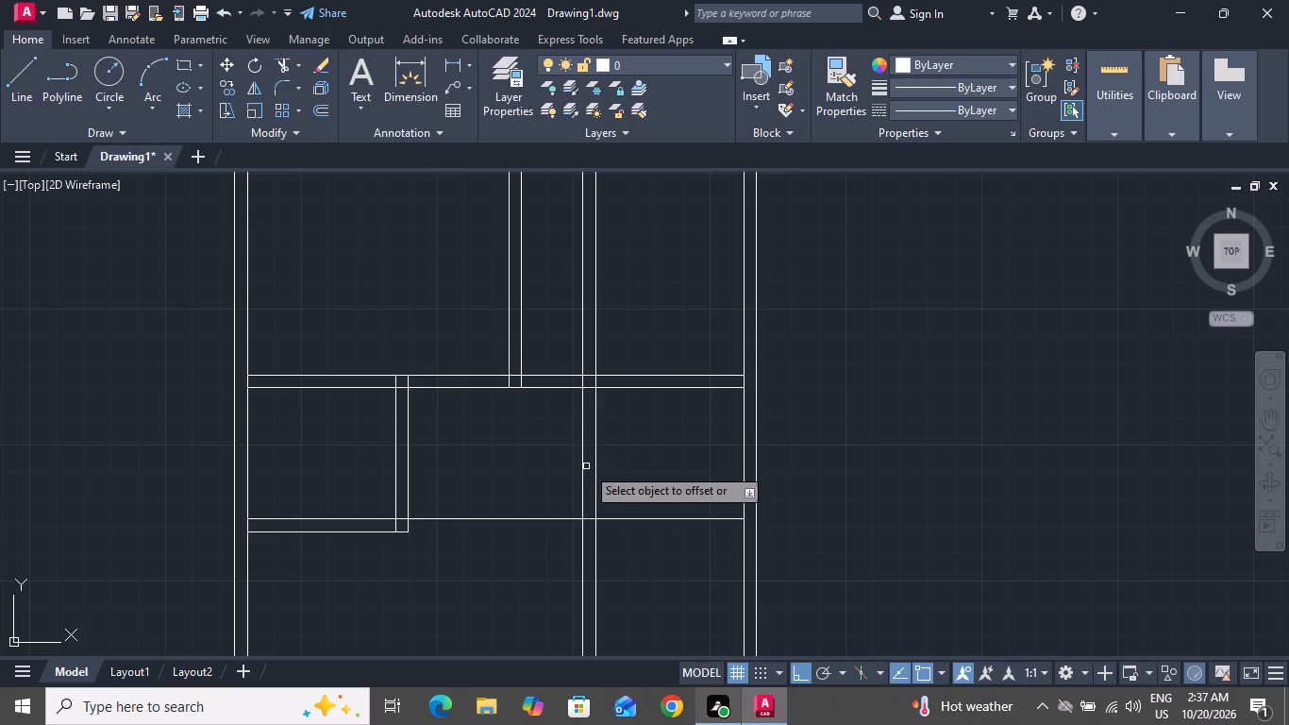
left_click(624, 516)
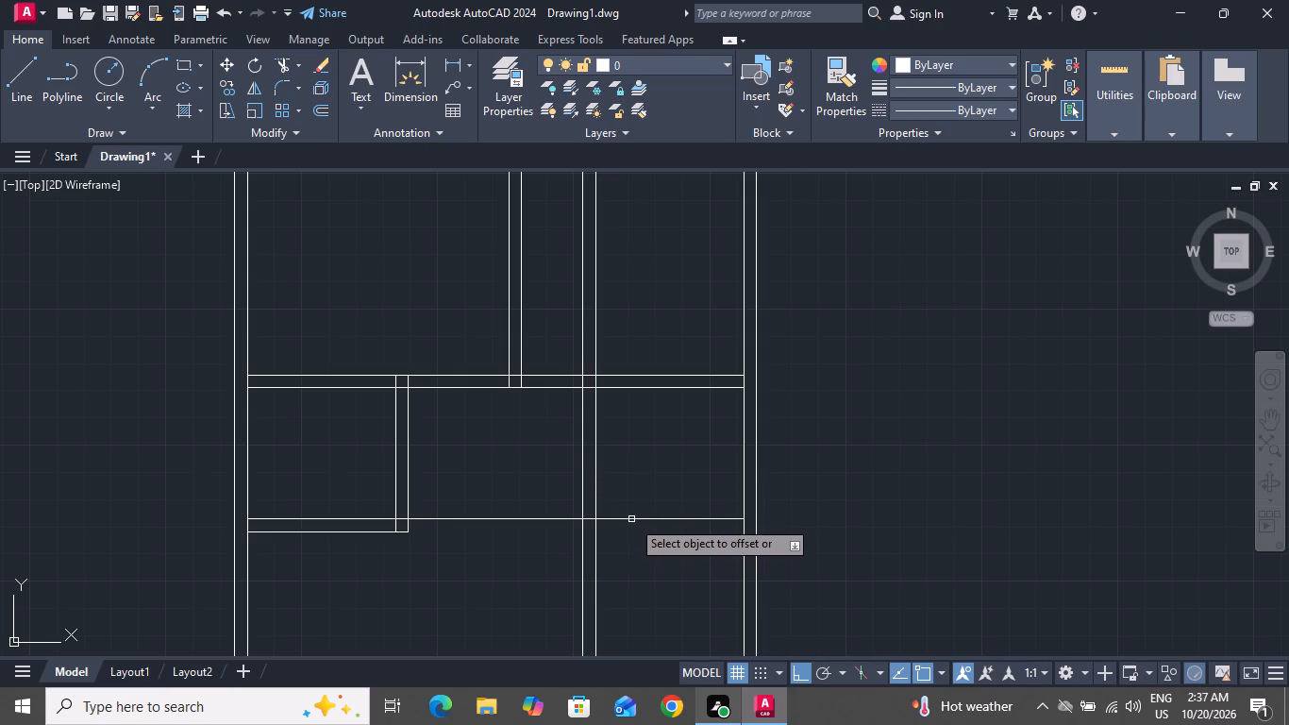
left_click(631, 519)
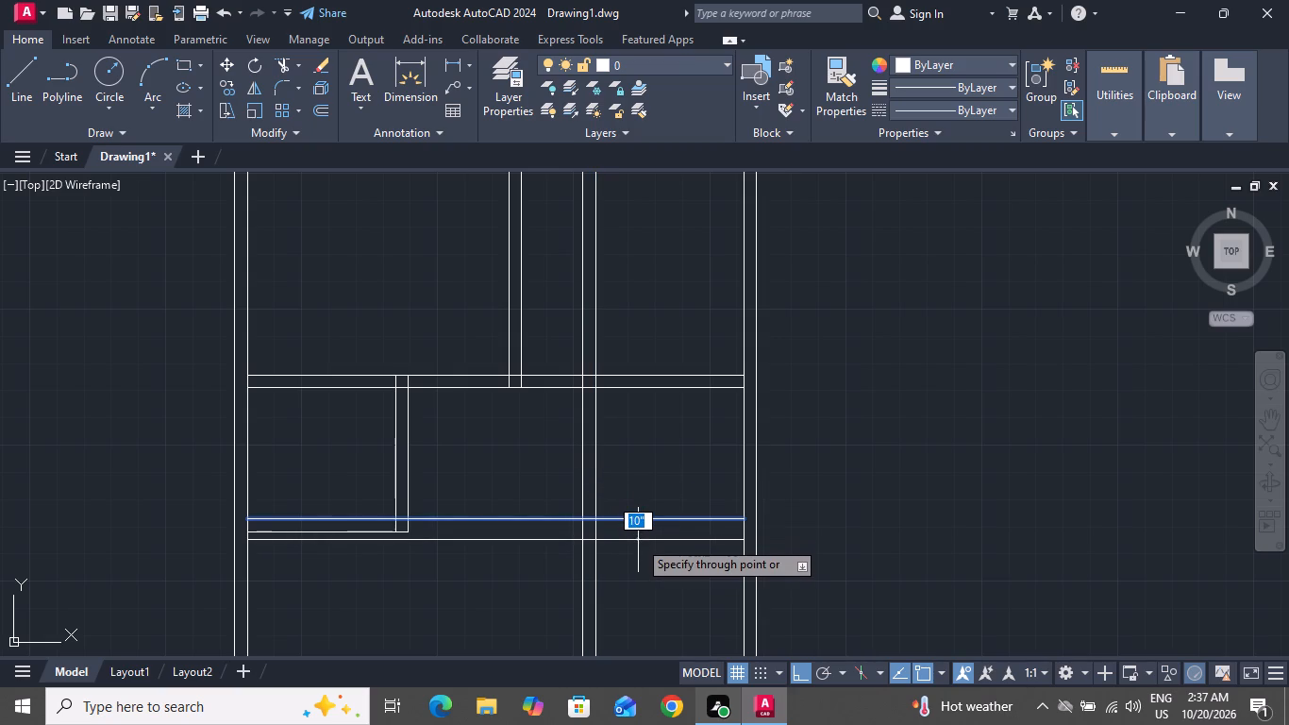
key("6")
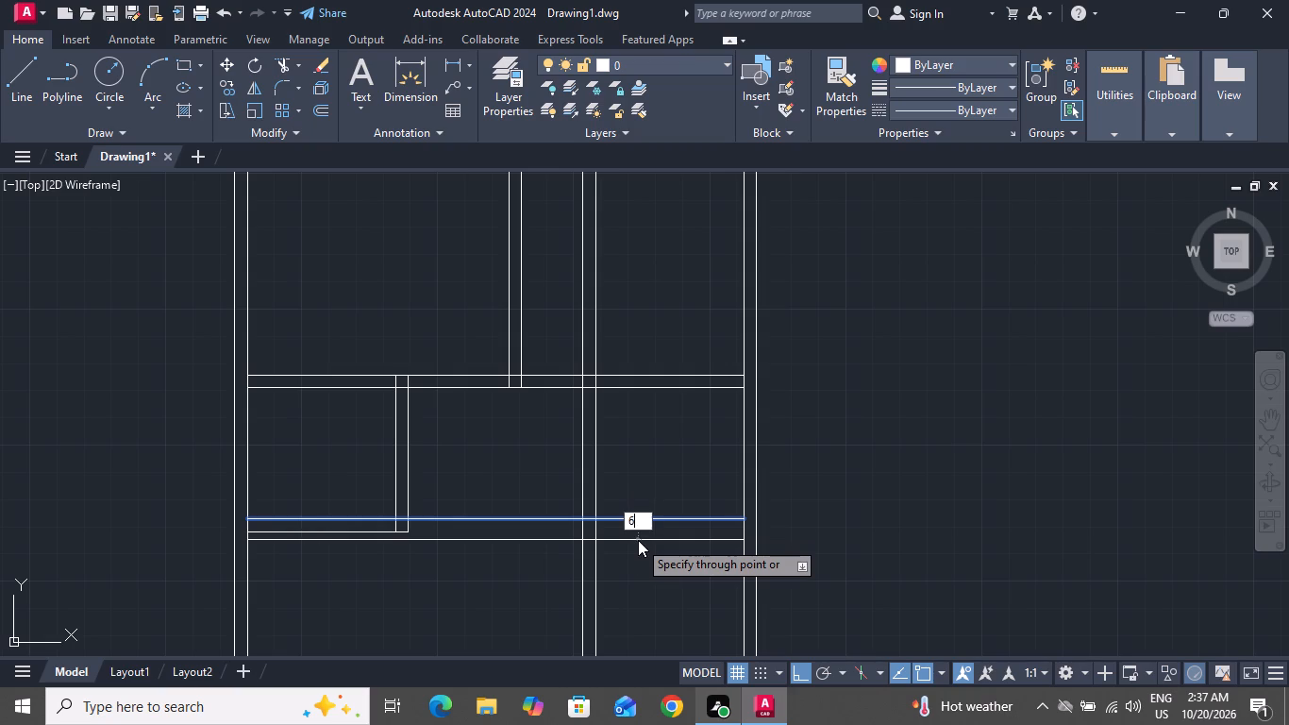
key("shift+quotedbl")
key("Return")
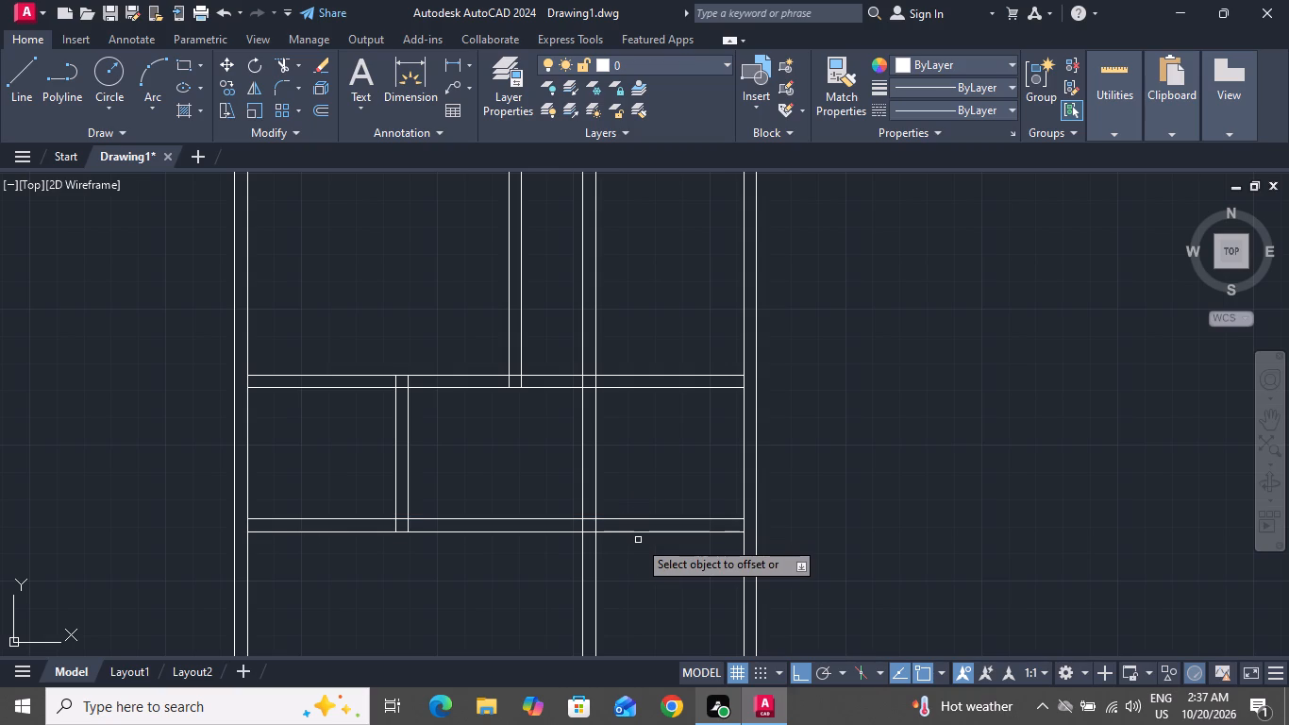
right_click(526, 445)
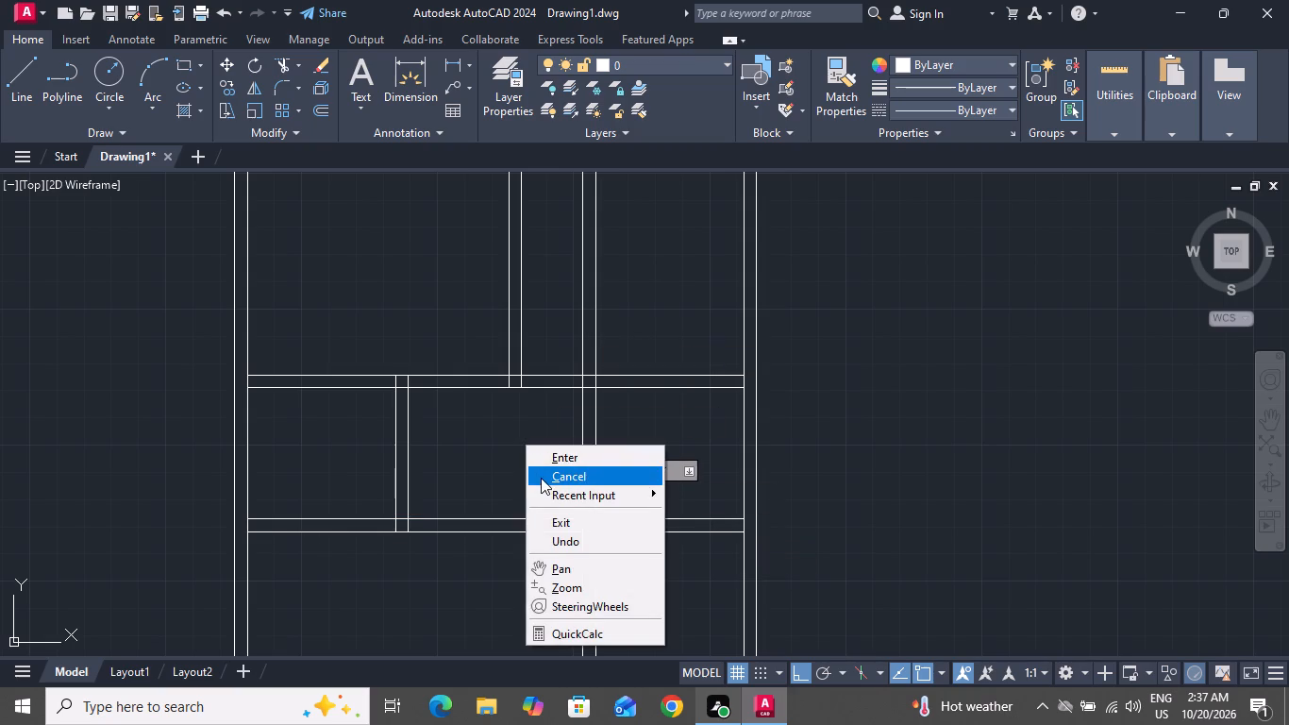
left_click(541, 478)
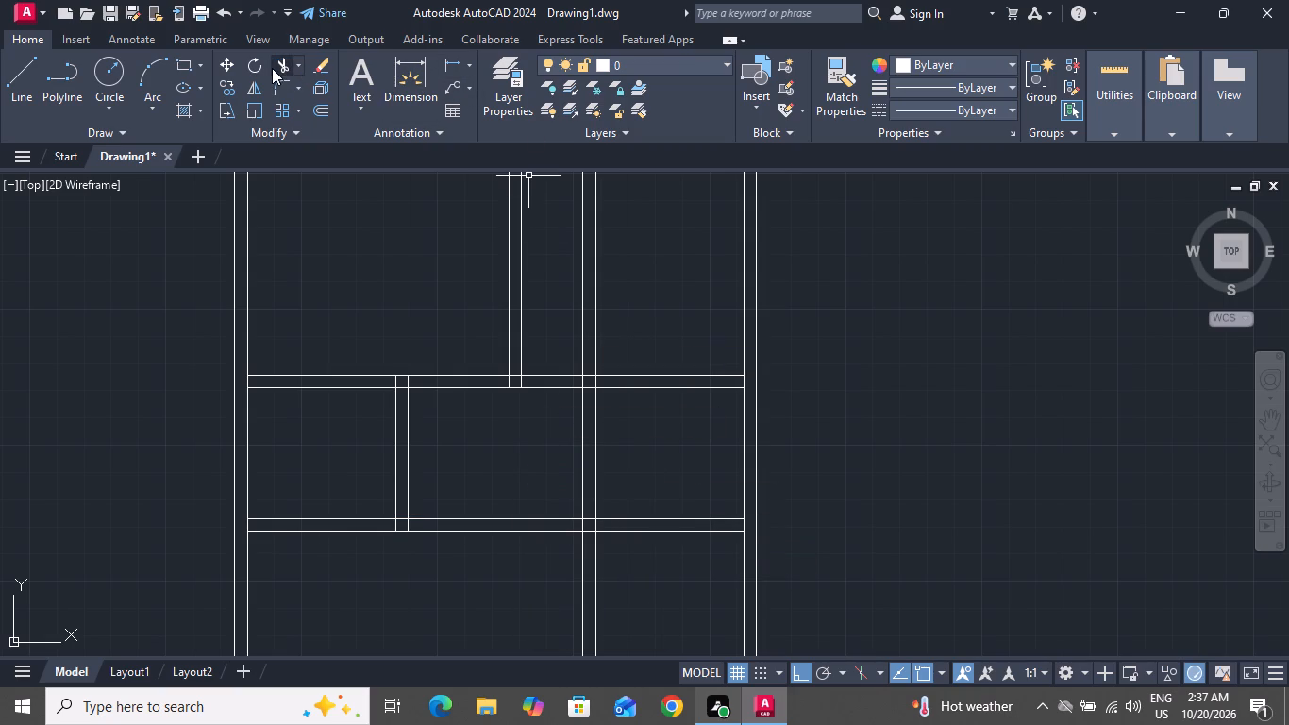
Trim the surplus partition lines around the small room below the top-right room, leaving only its left and bottom walls.
left_click(272, 68)
left_click(671, 301)
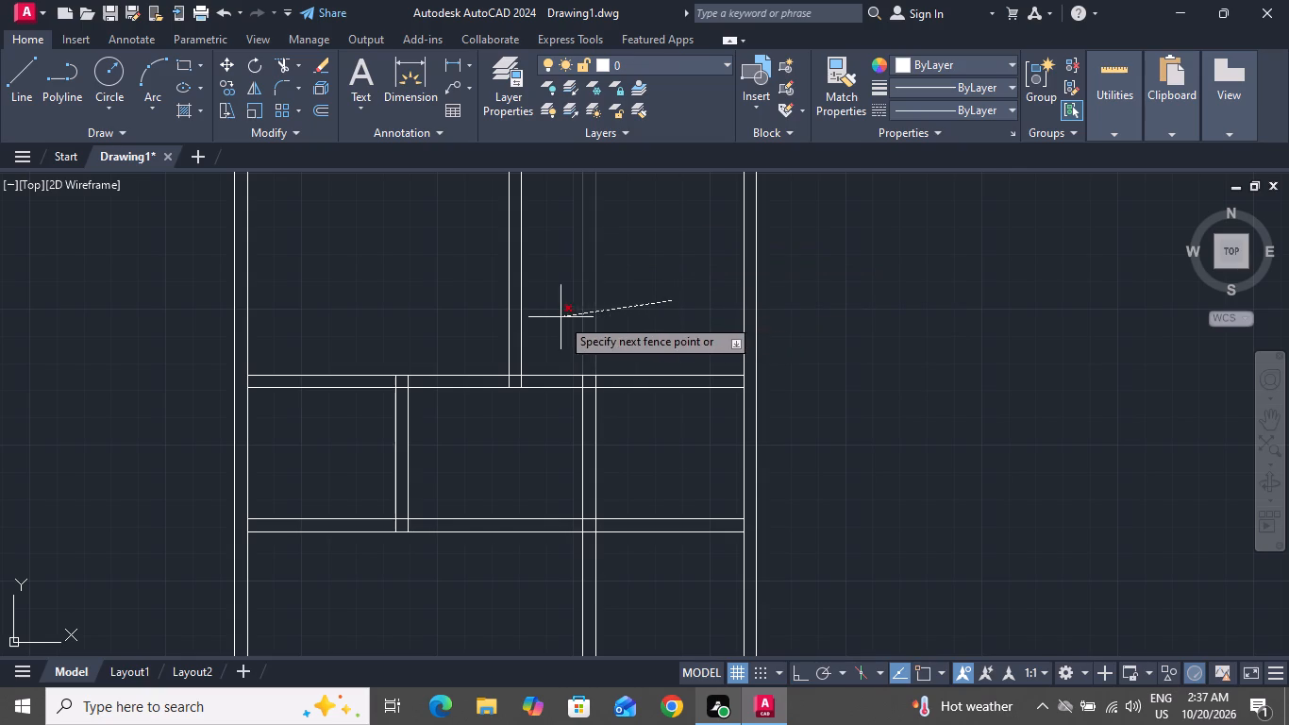
left_click(561, 317)
scroll(612, 346, "down", 2)
left_click(644, 466)
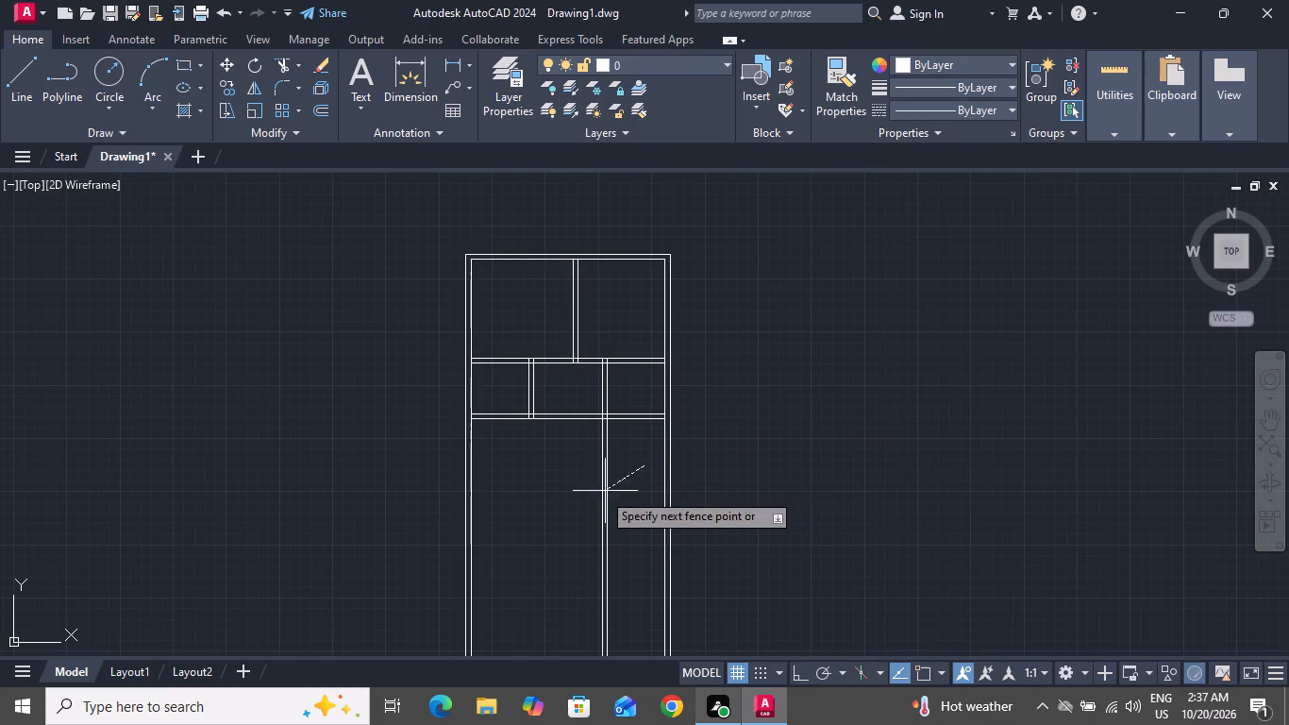
left_click(582, 497)
left_click(573, 455)
left_click(569, 379)
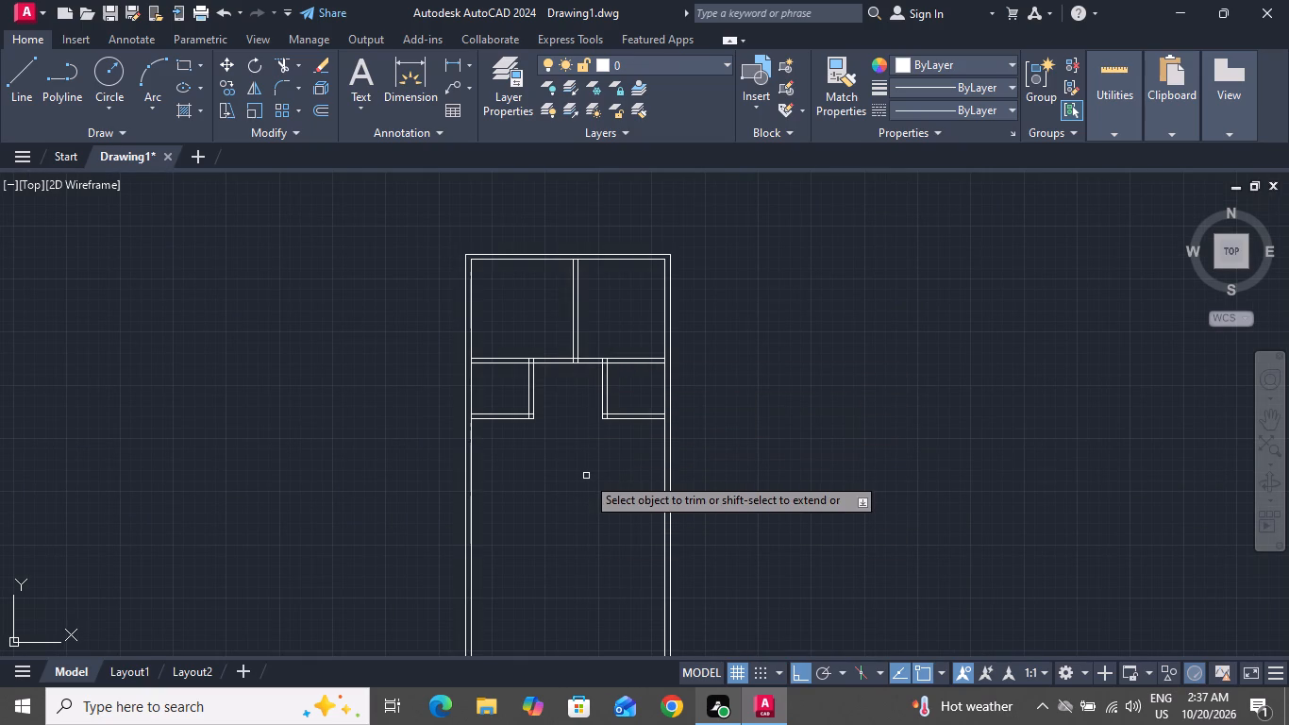
right_click_drag(586, 475, 587, 457)
left_click(666, 224)
left_click(666, 217)
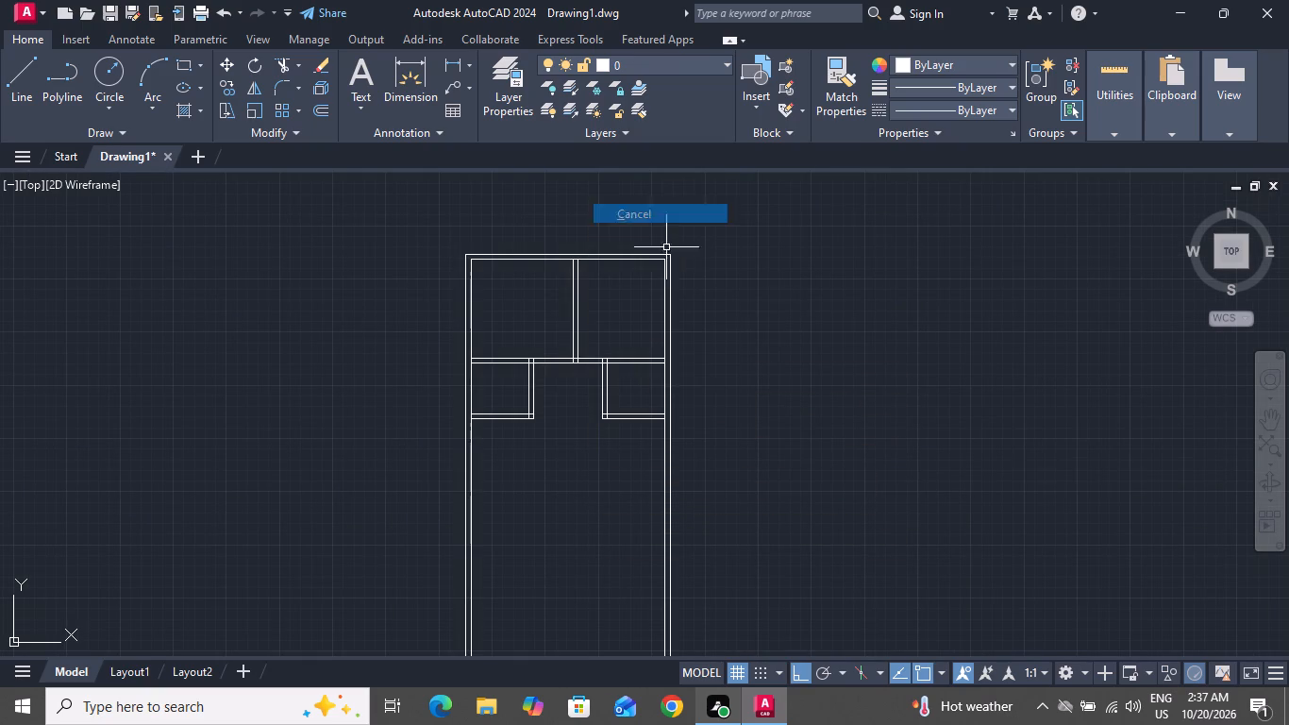
Offset the lower line of the left small room's bottom wall 4' downward, using the Through option.
key("o")
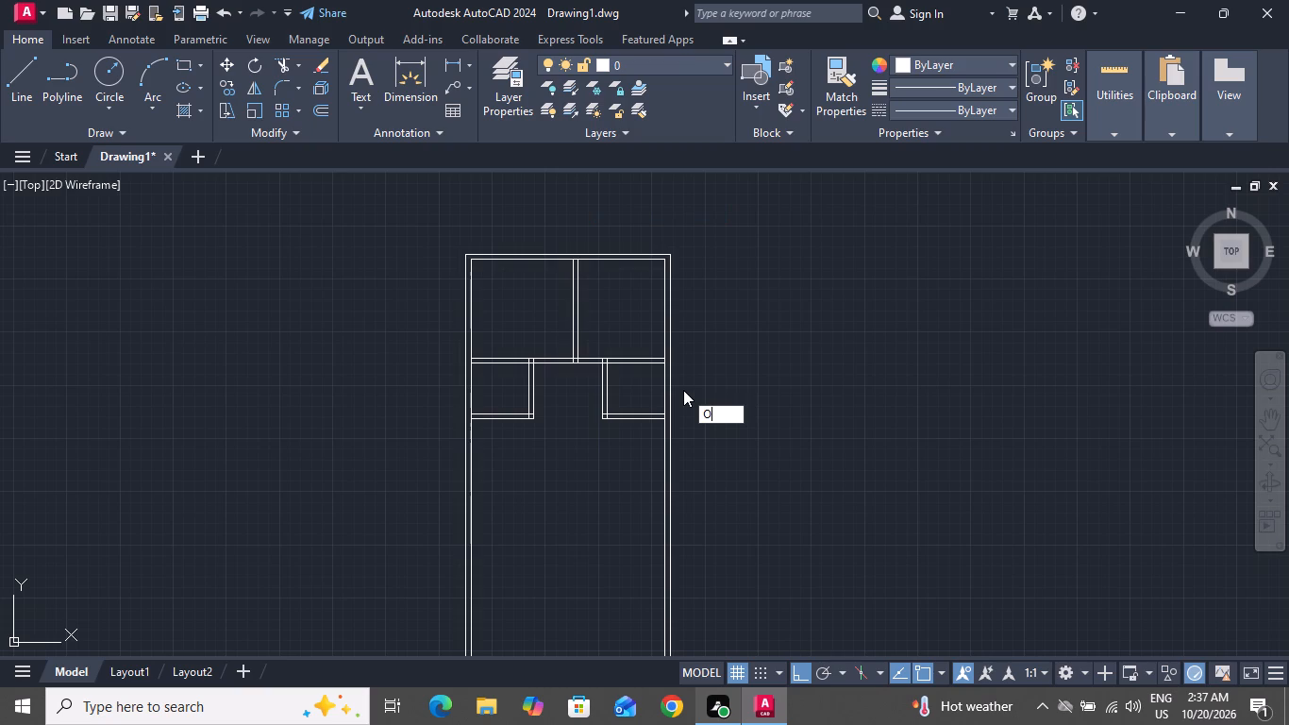
key("space")
type("T")
key("space")
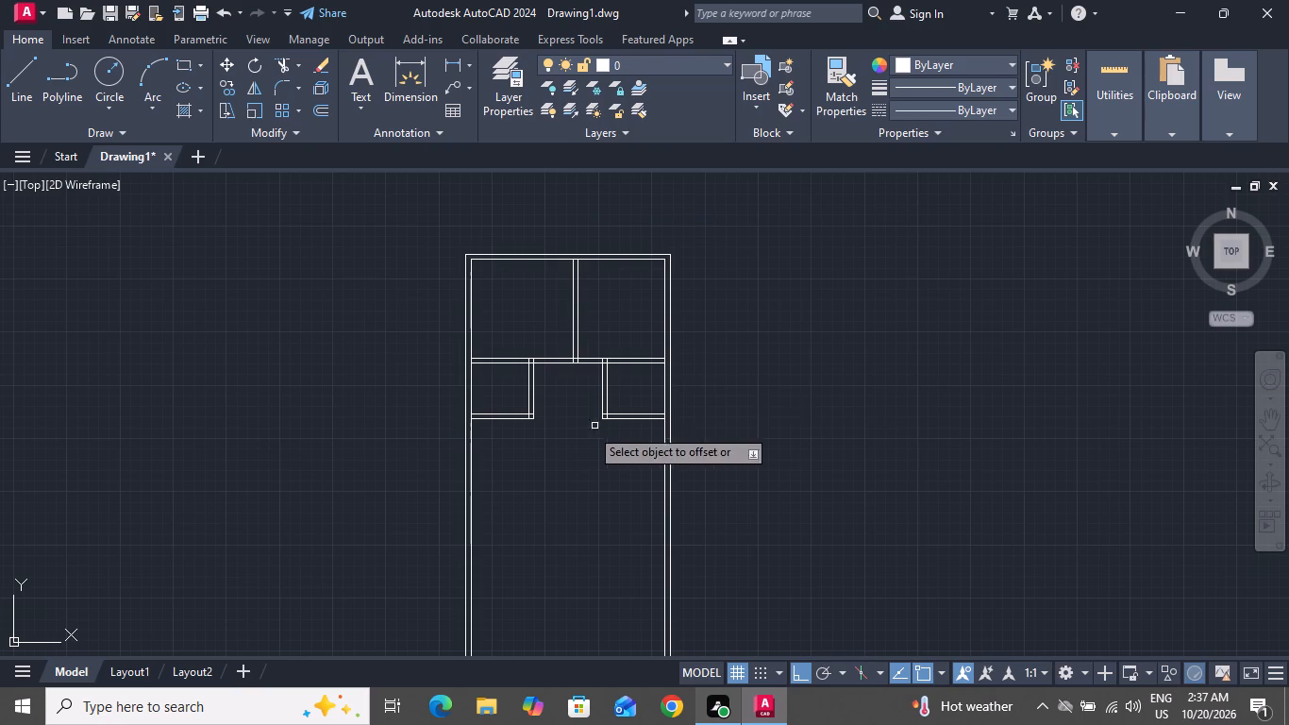
scroll(502, 419, "up", 2)
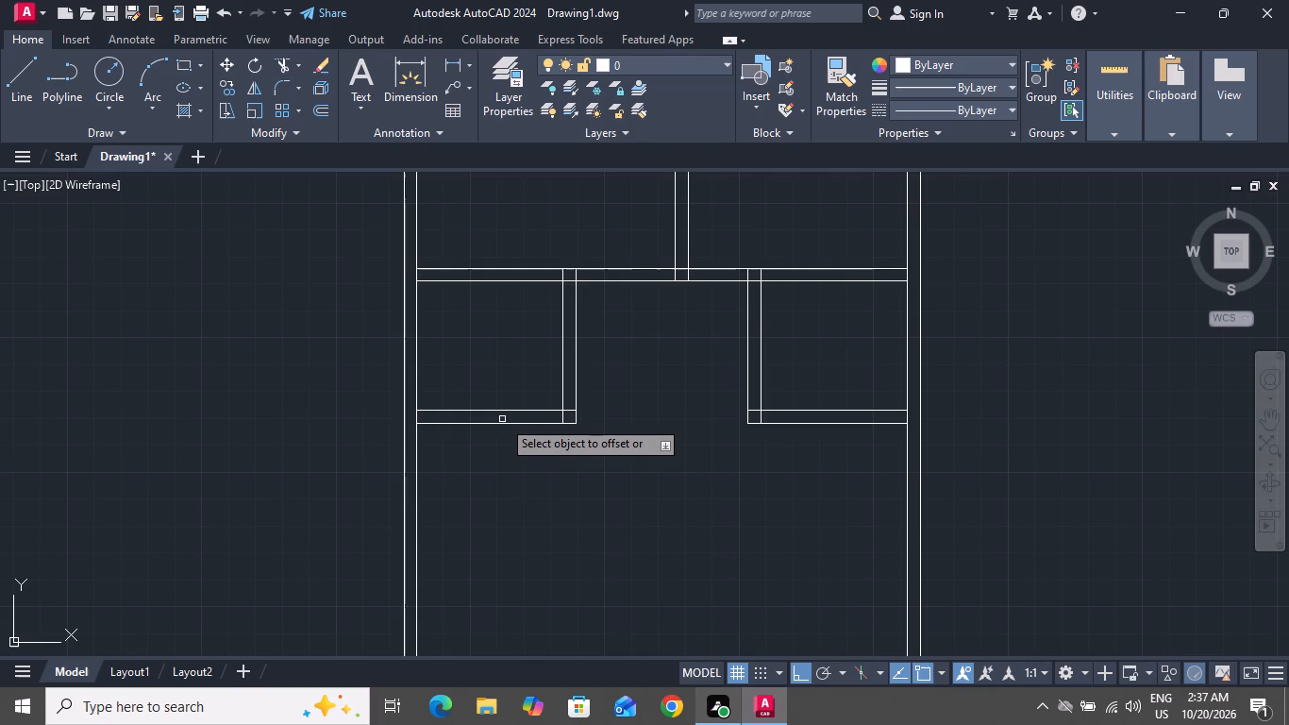
left_click(501, 427)
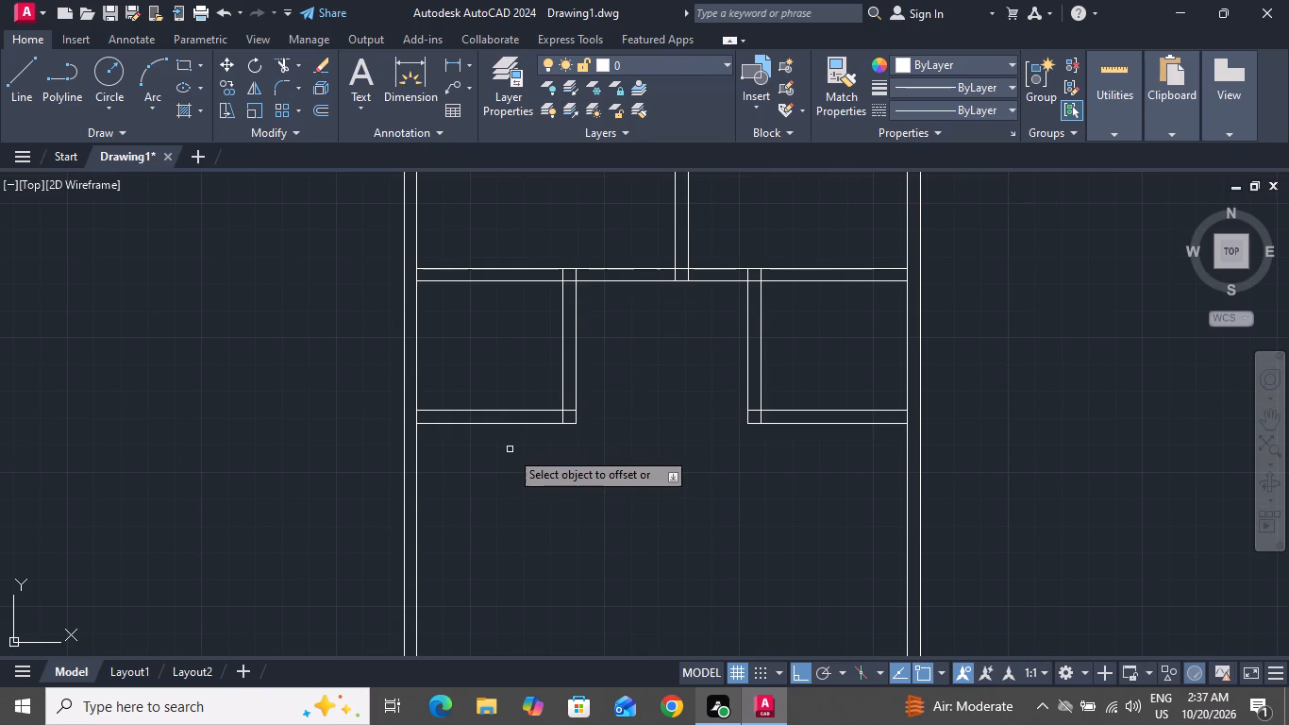
left_click(511, 425)
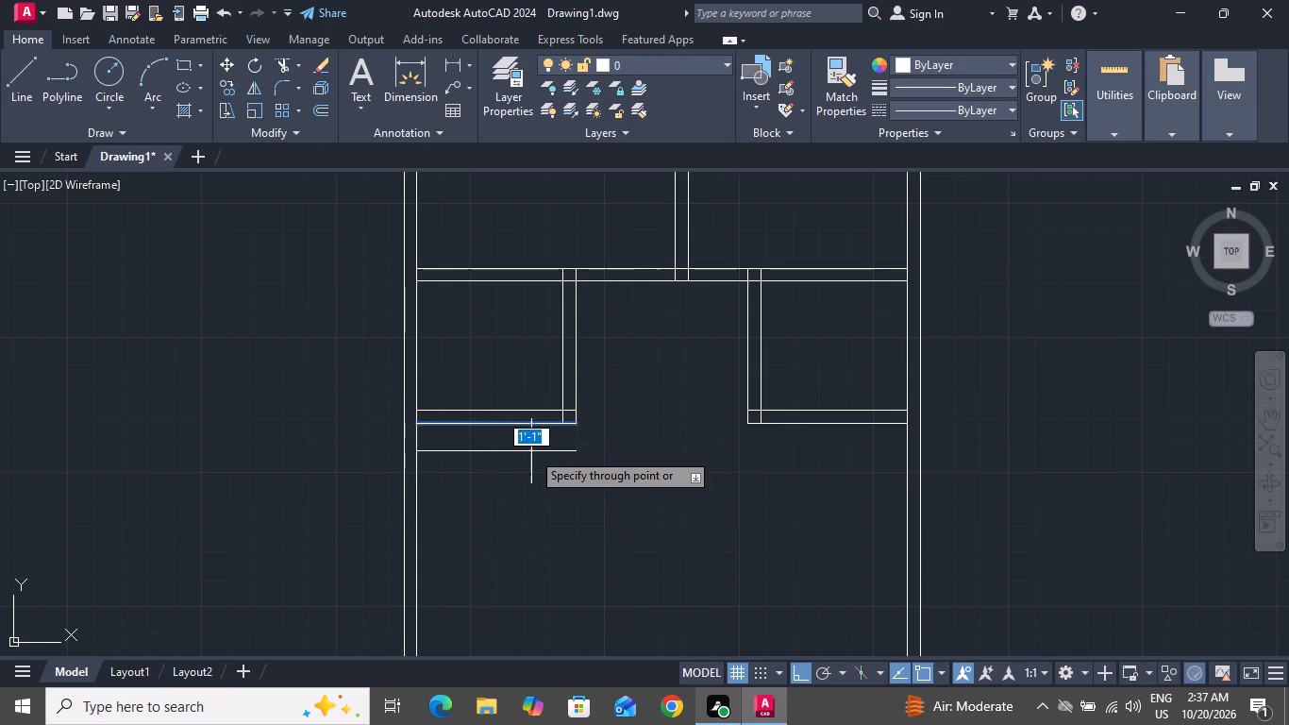
key("4")
key("apostrophe")
key("Return")
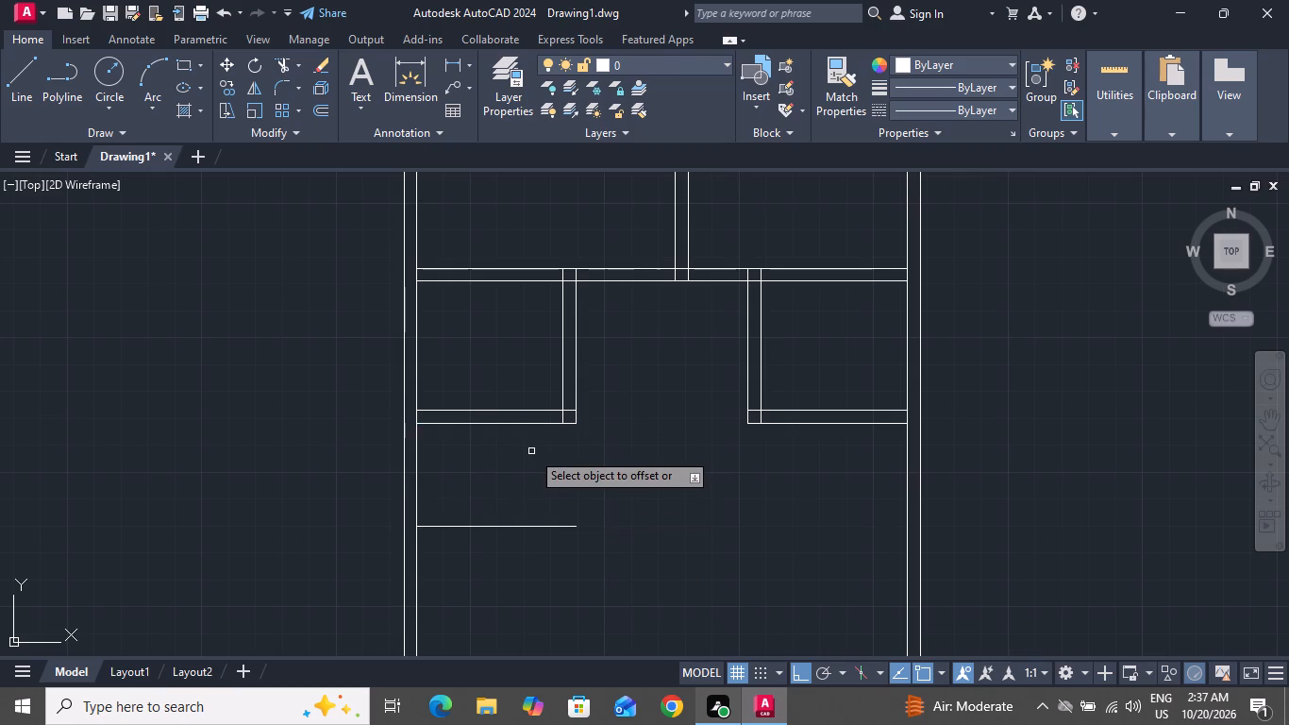
Offset the left wall's inner line 4' toward the interior.
left_click(417, 483)
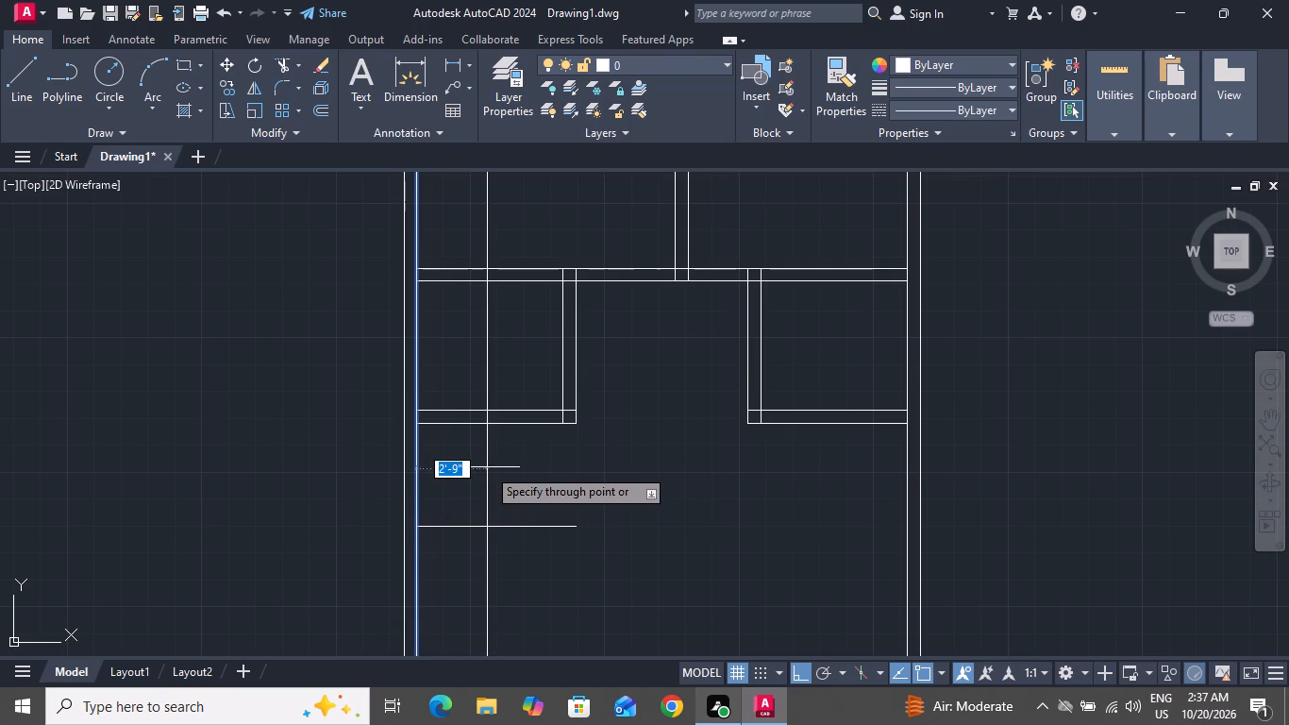
key("4")
key("apostrophe")
key("Return")
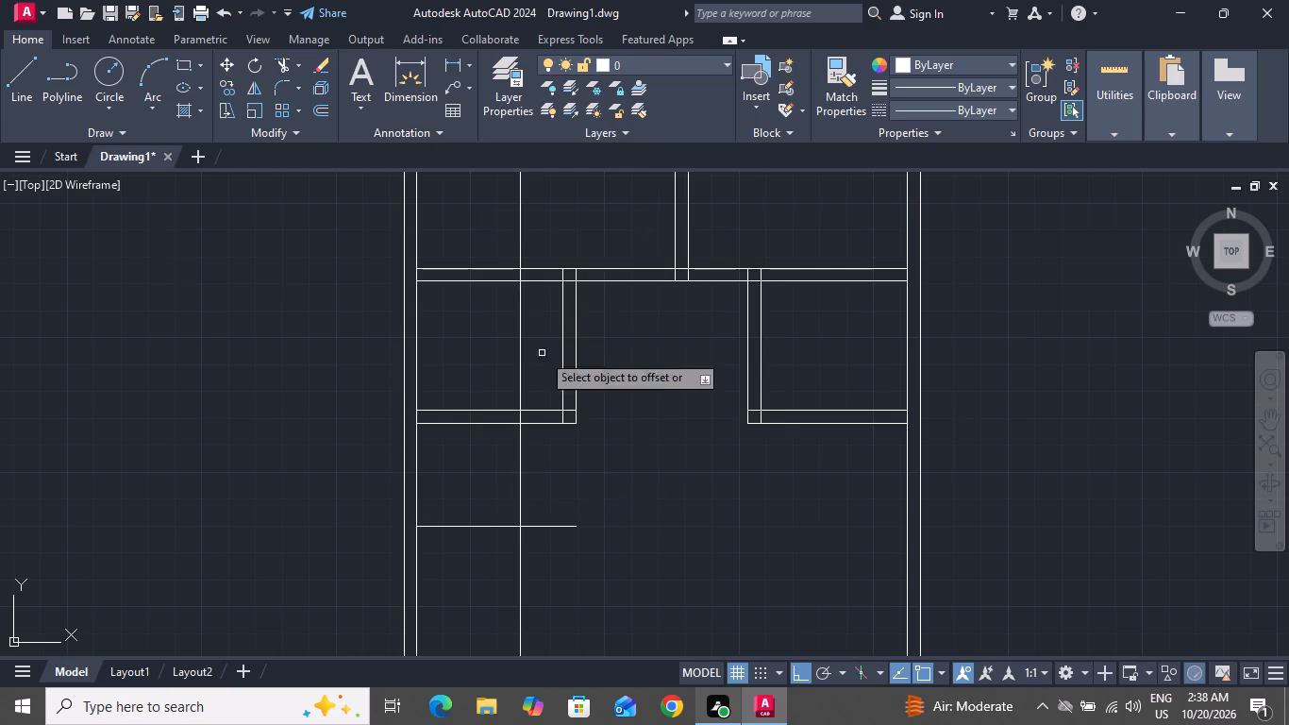
Offset the new vertical line 6" to the right and the new horizontal line below the left small room 6" downward.
left_click(521, 481)
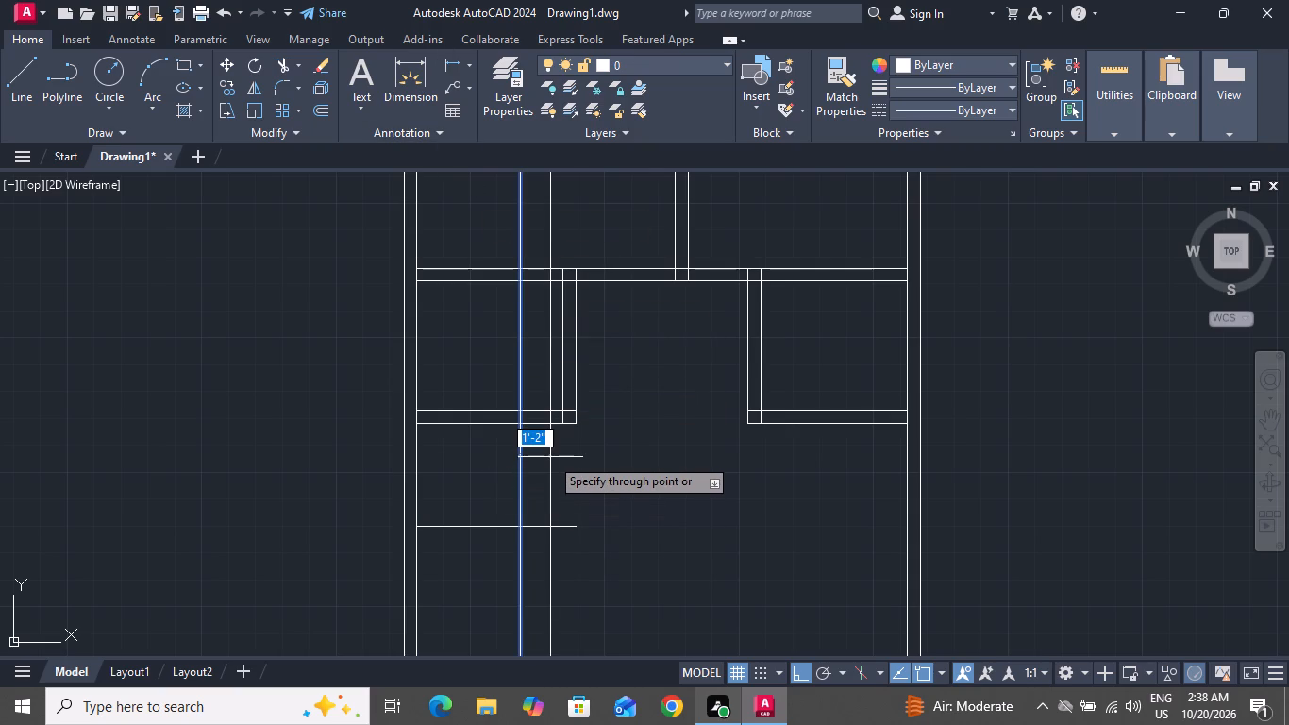
key("6")
key("shift+quotedbl")
key("Return")
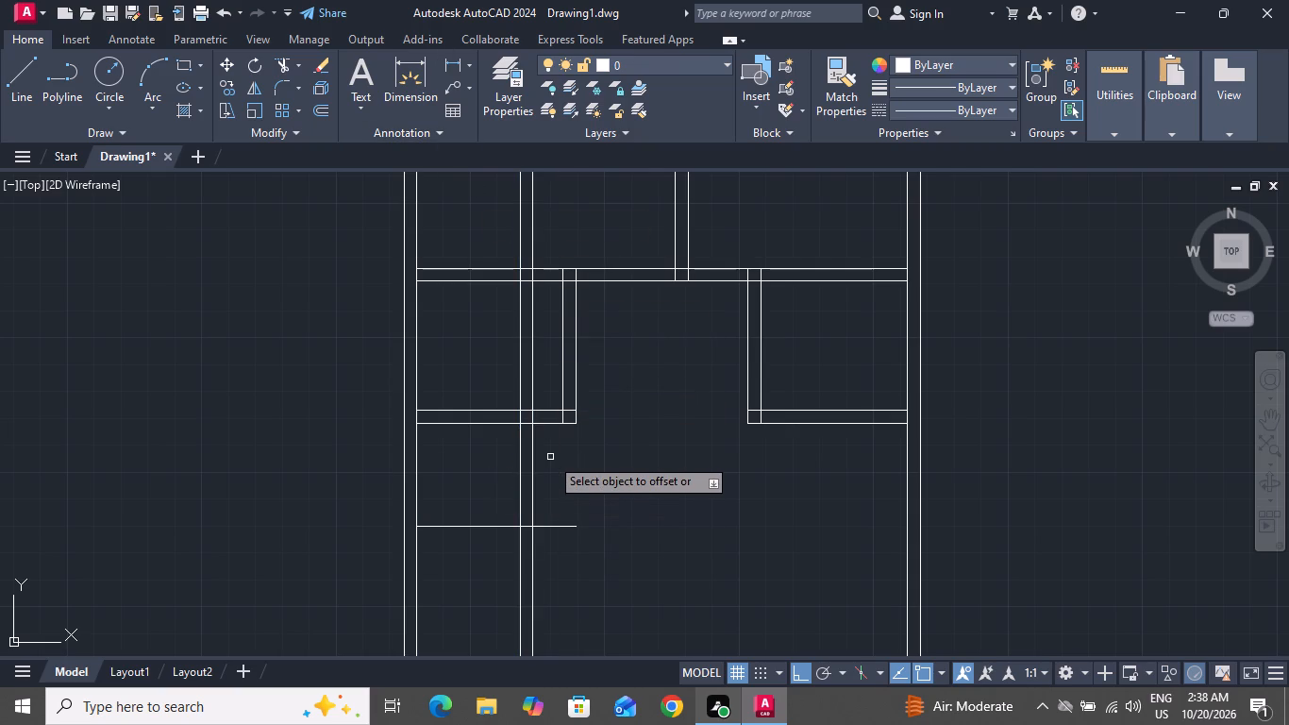
left_click(474, 530)
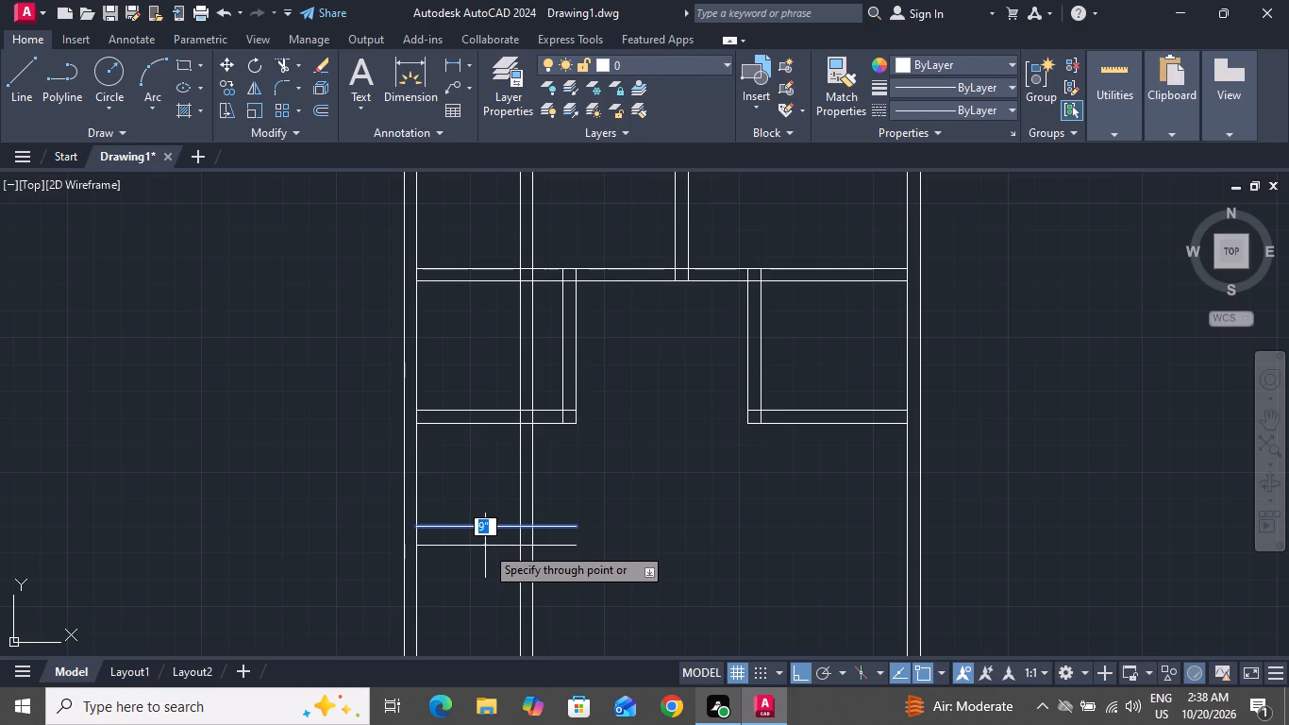
key("6")
key("shift+quotedbl")
key("Return")
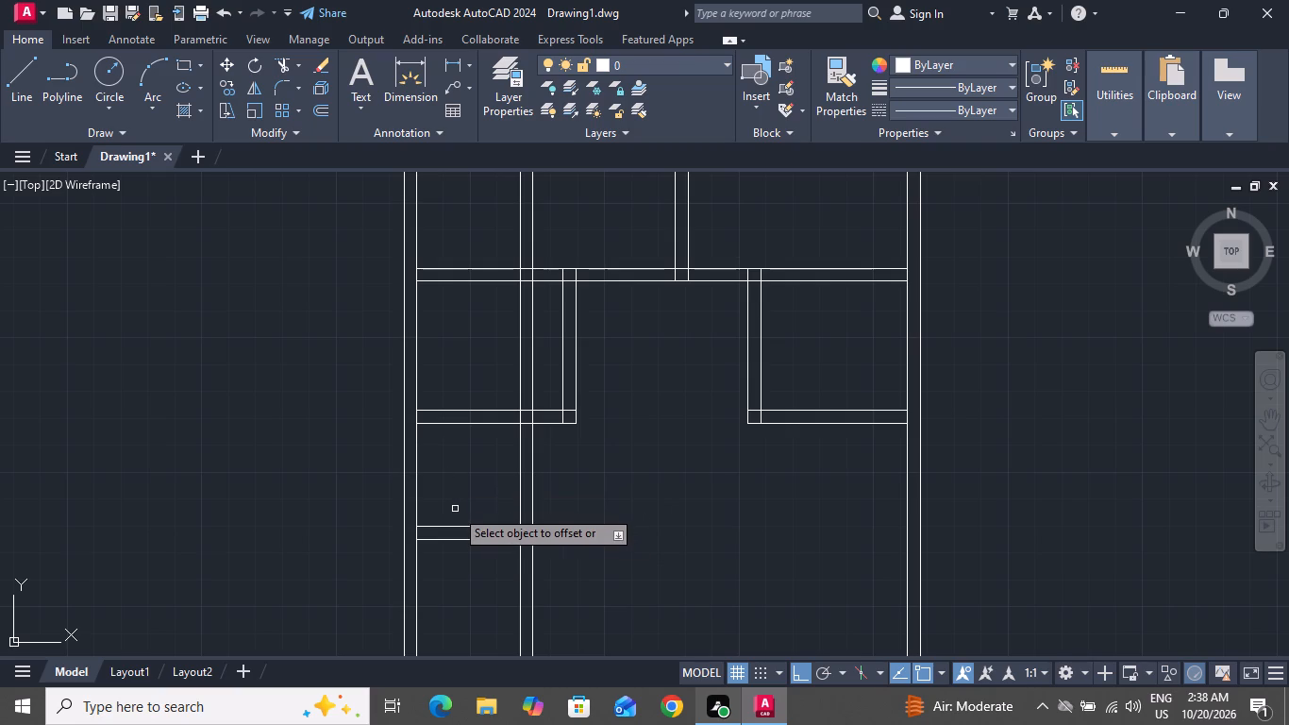
Offset the lower line of the right small room's bottom wall 9'8" downward.
left_click(825, 427)
left_click(795, 424)
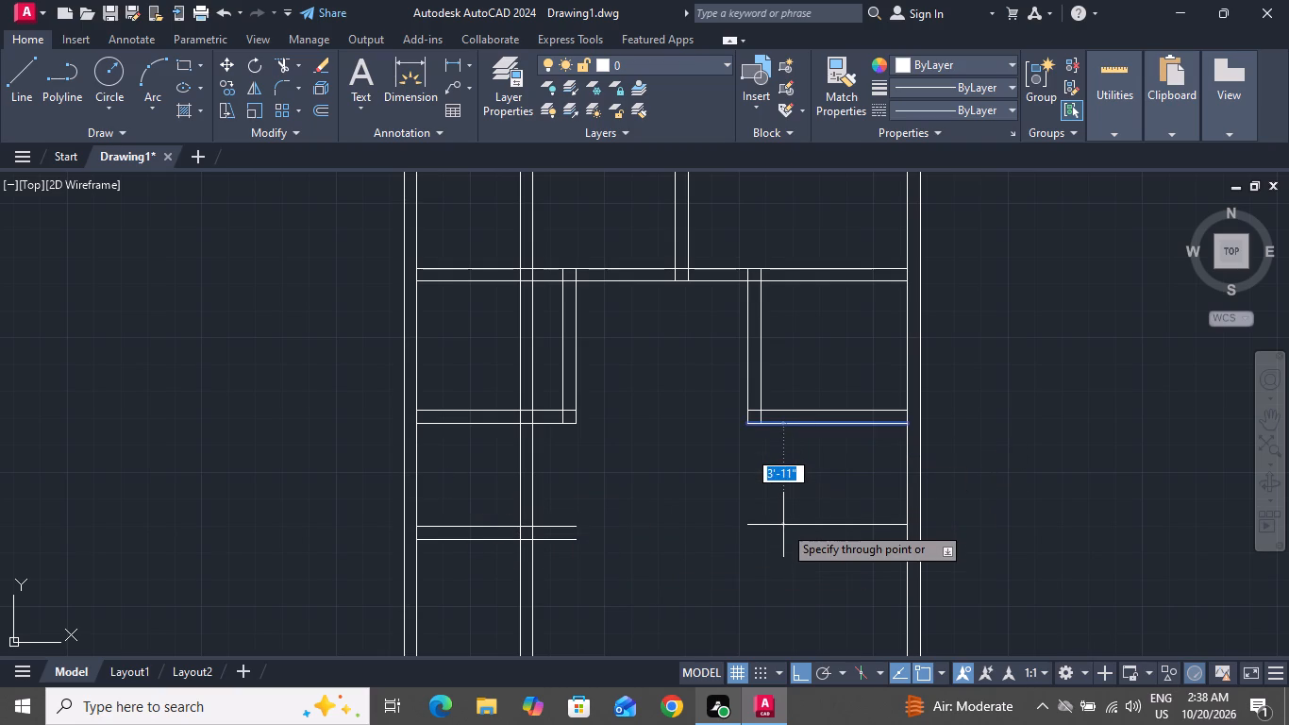
key("9")
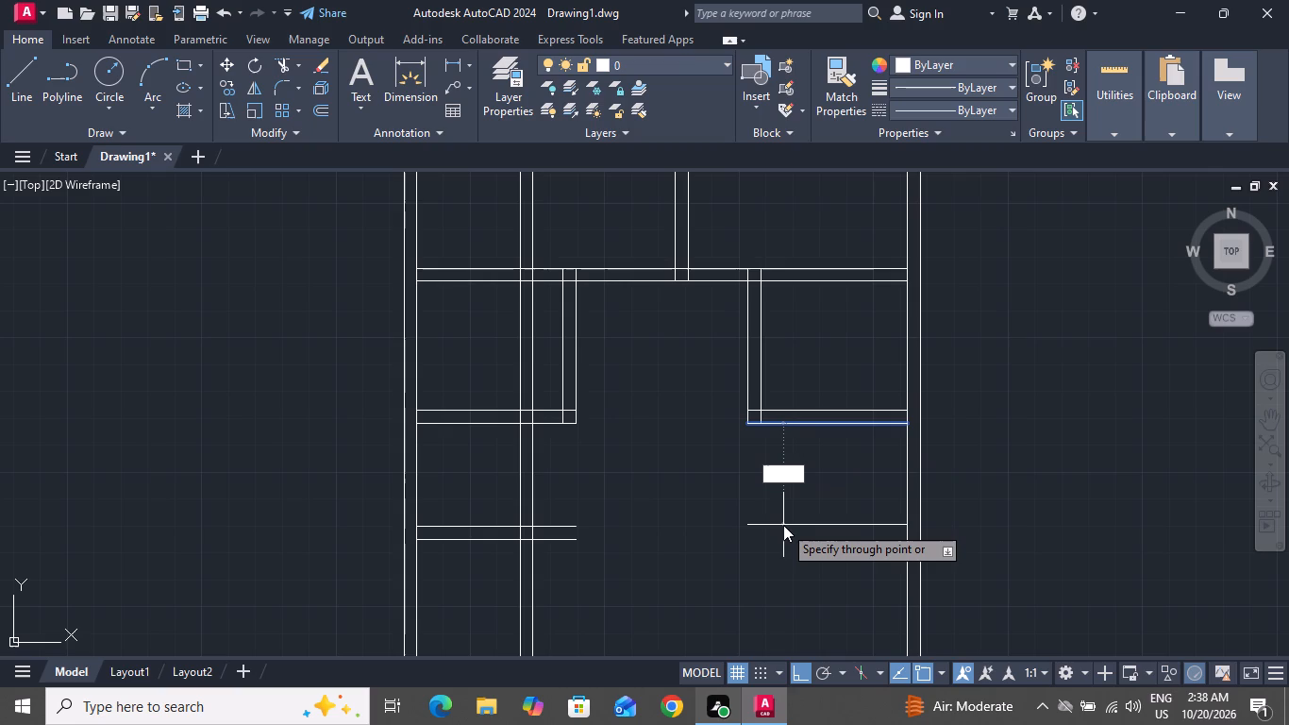
type("'8")
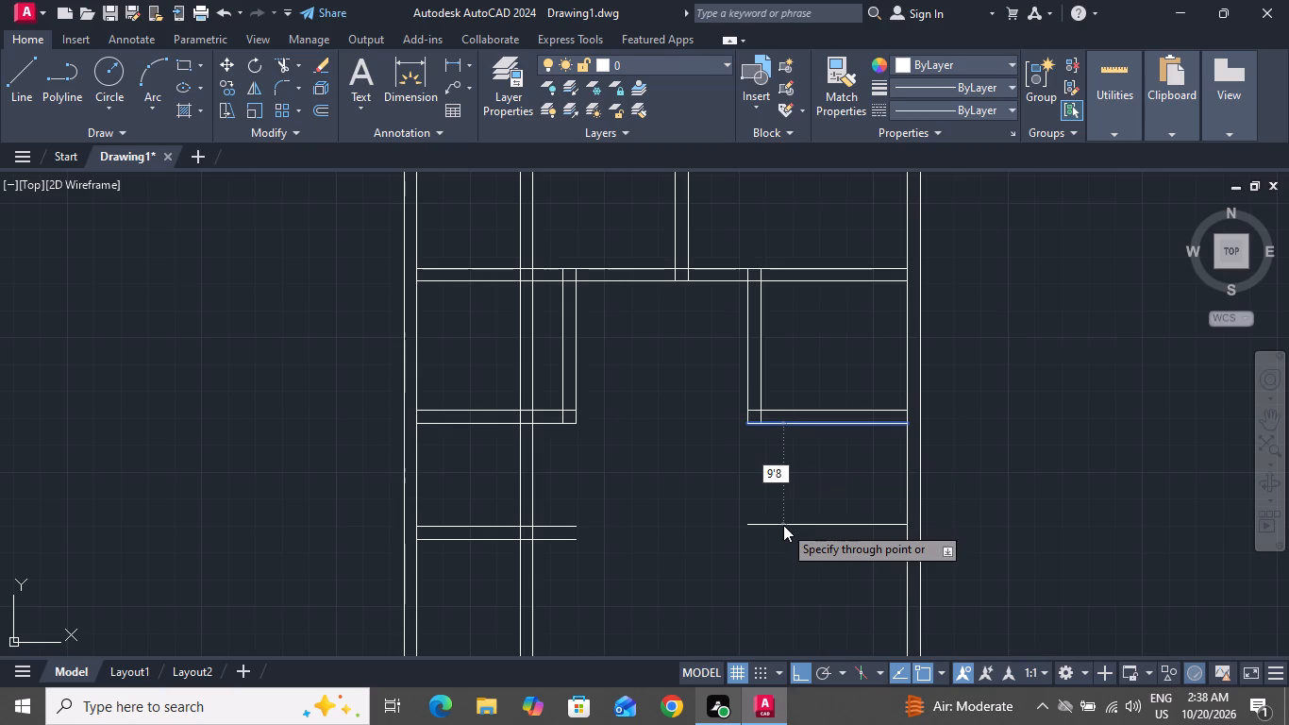
key("shift+quotedbl")
key("Return")
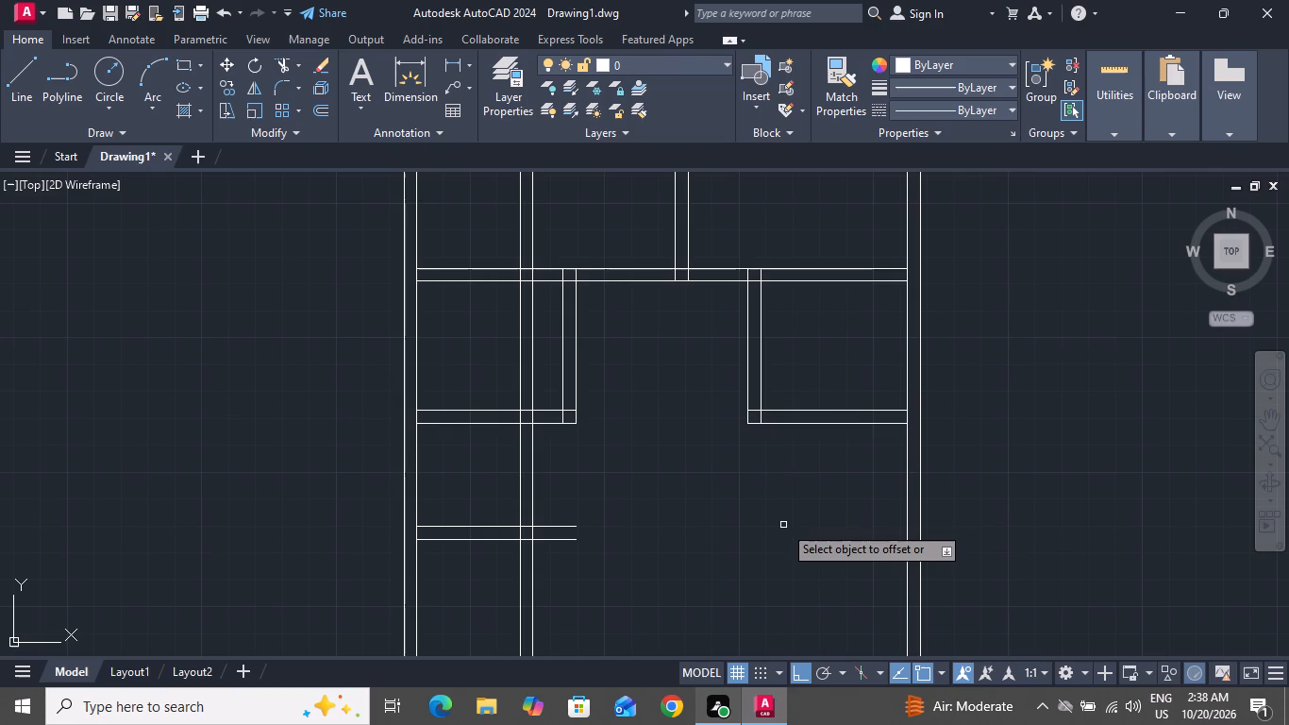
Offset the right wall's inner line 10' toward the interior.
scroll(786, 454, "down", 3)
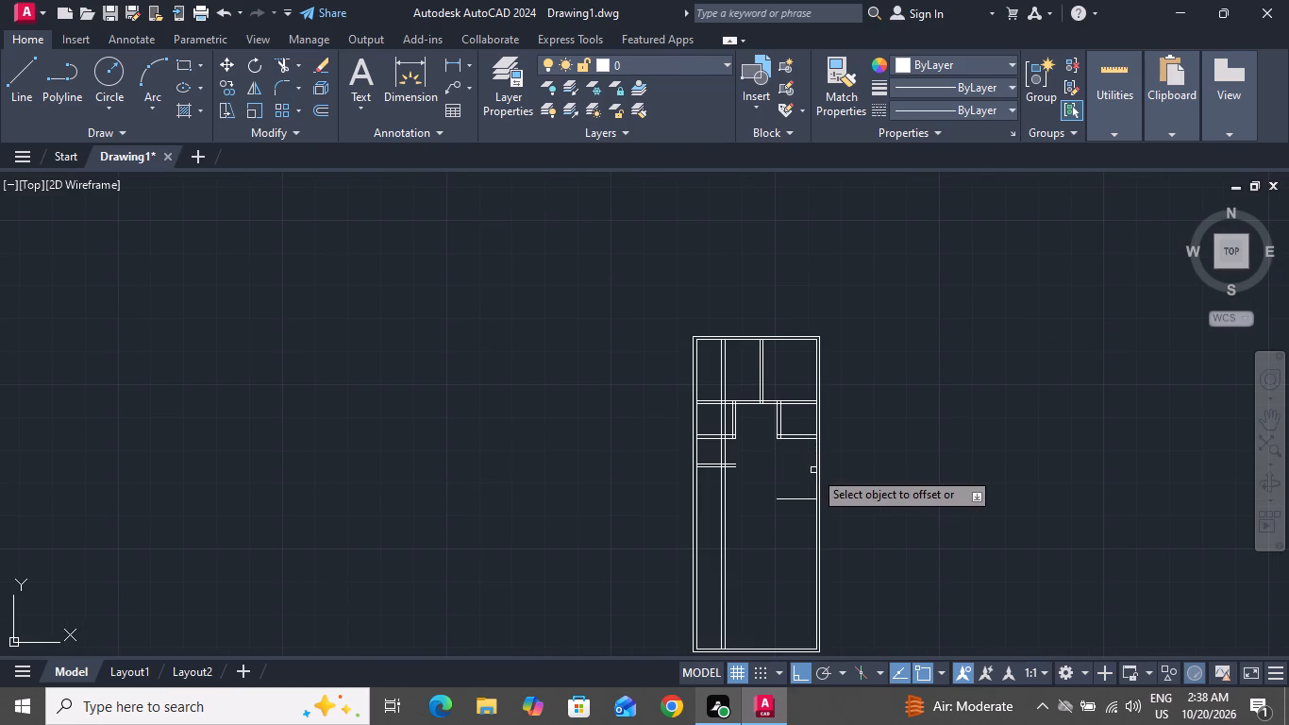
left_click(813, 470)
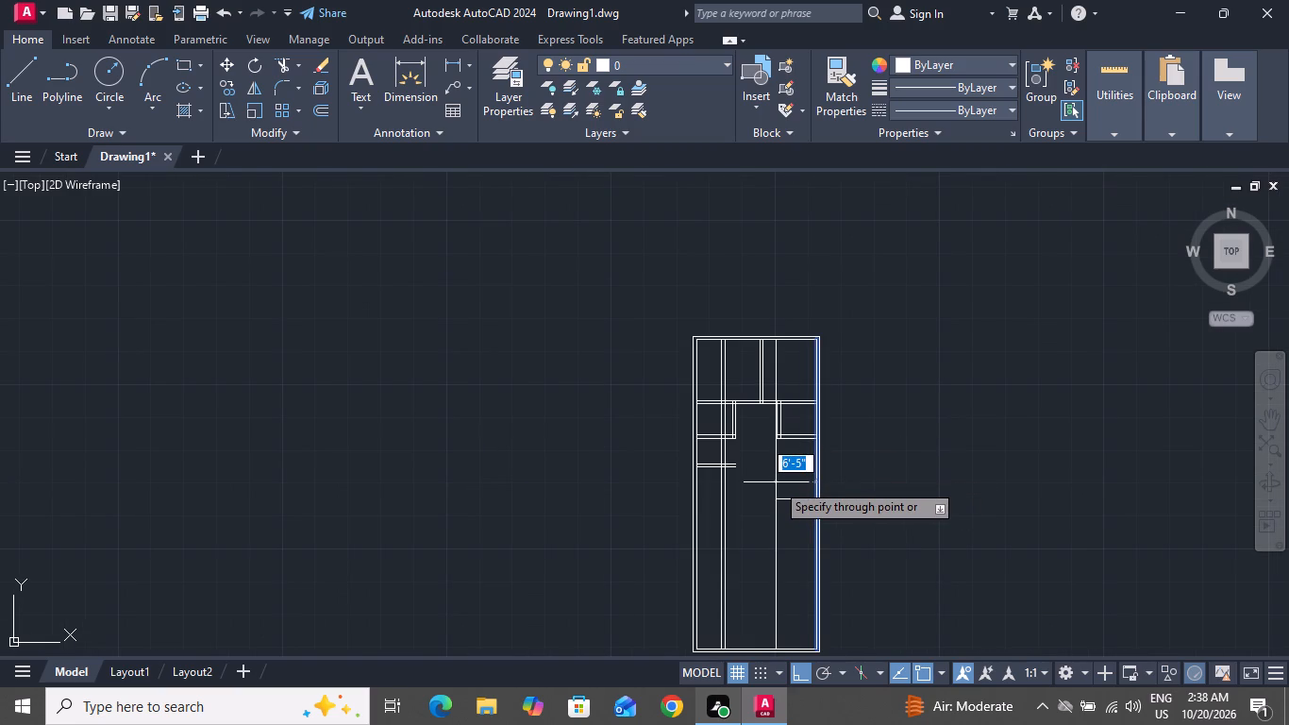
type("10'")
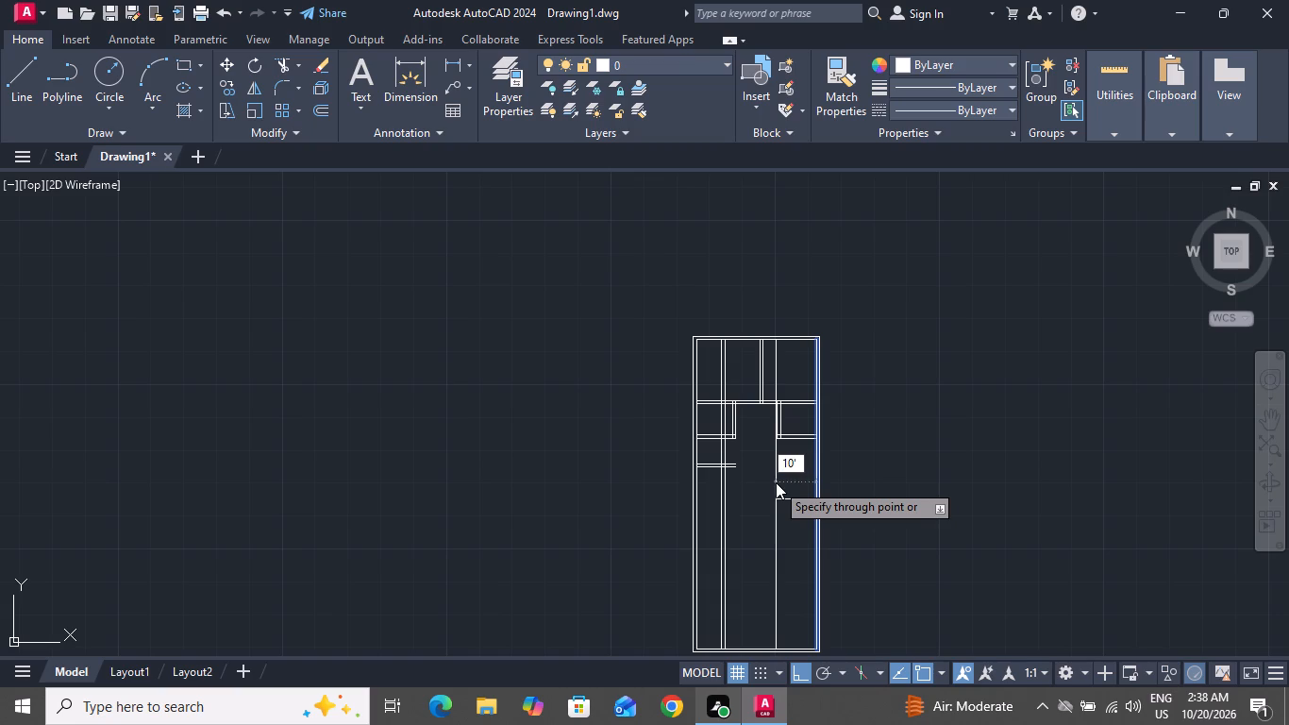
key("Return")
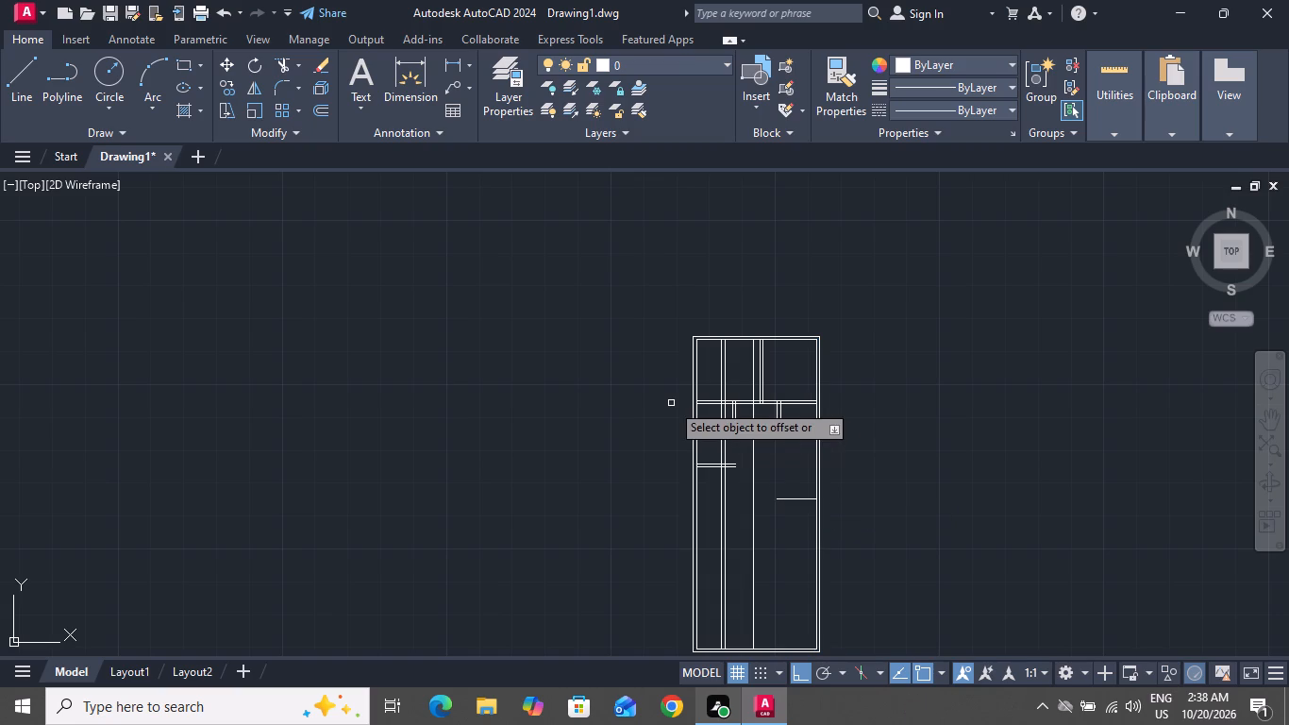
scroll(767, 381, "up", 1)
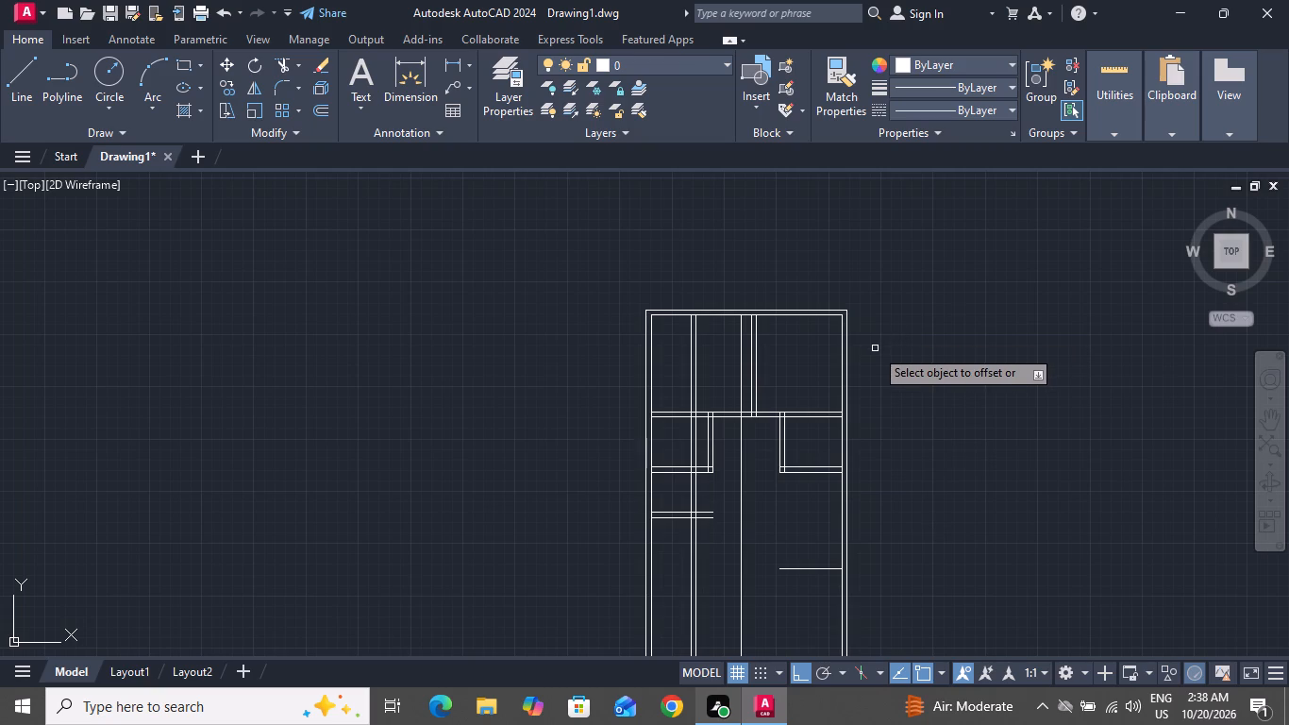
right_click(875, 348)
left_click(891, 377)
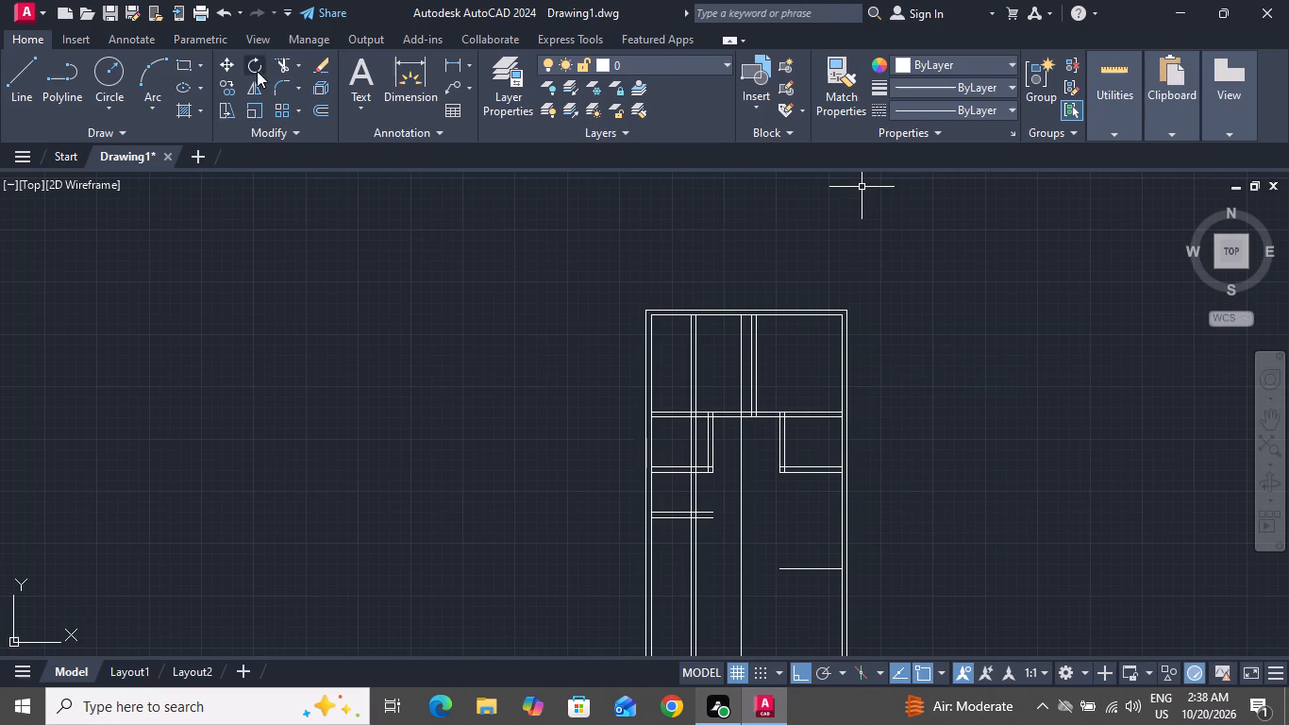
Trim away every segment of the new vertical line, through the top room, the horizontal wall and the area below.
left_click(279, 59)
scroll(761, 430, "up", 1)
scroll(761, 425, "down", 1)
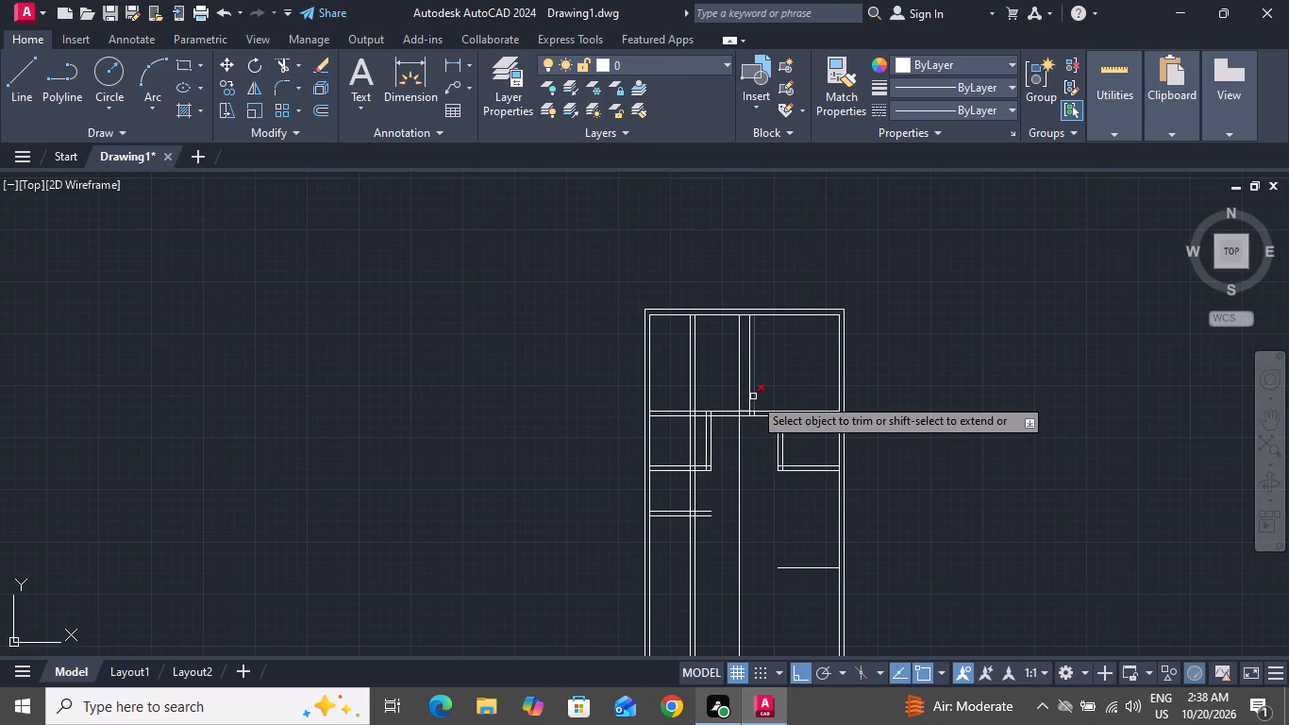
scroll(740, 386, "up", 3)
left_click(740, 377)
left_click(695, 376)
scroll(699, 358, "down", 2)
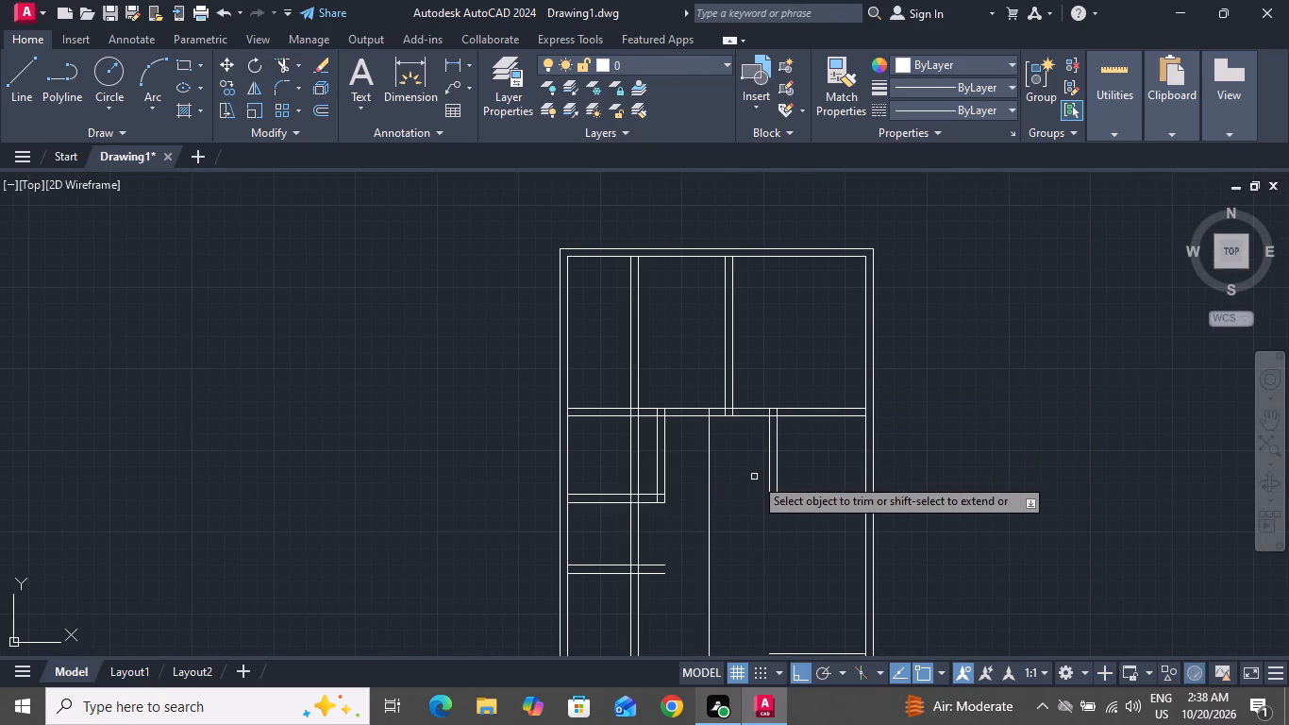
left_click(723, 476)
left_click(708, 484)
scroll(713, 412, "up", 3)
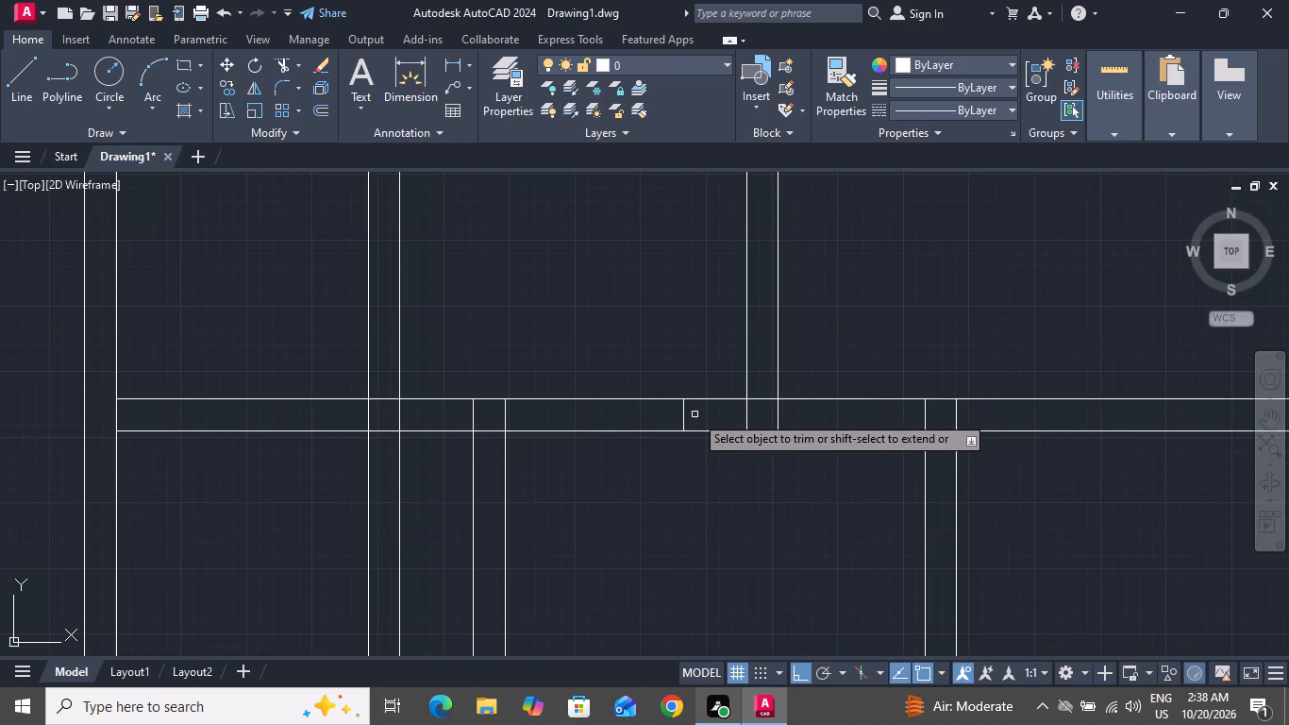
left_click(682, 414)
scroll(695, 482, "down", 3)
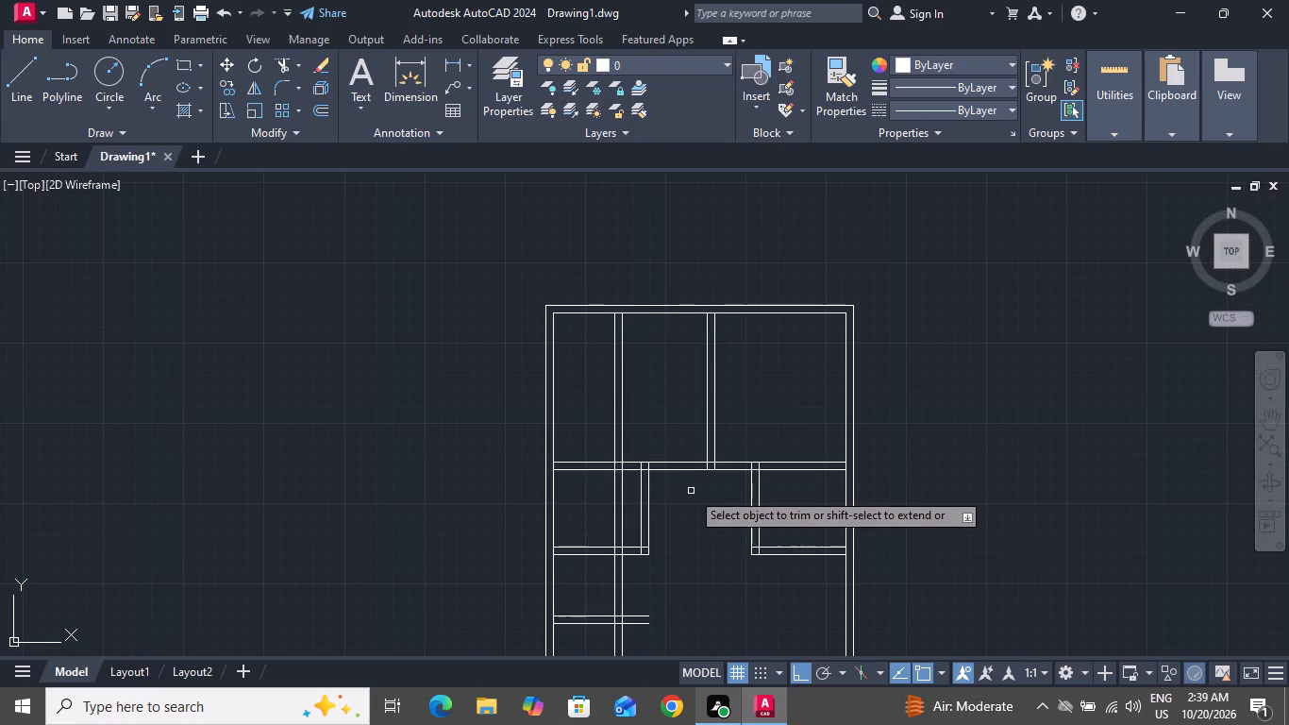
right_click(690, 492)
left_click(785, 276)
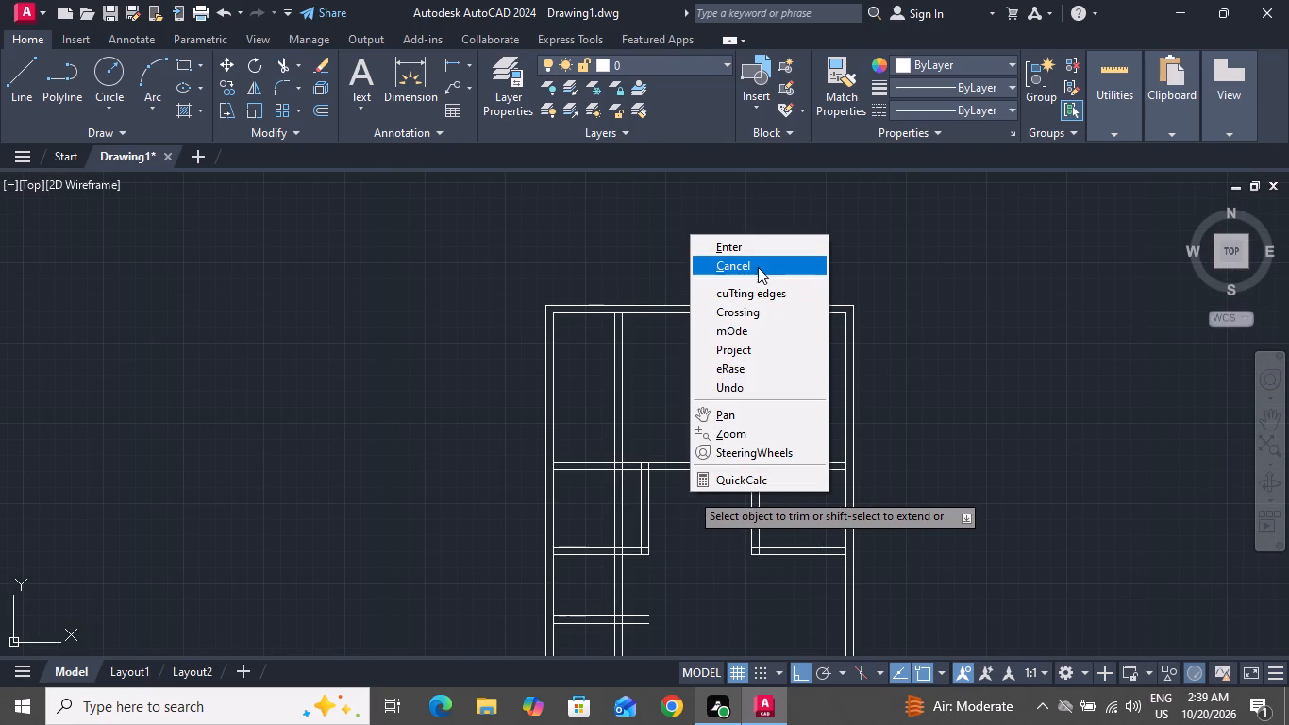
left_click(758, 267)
Extend both lines of the top rooms' dividing wall up to the outer top line and down to the bottom wall.
scroll(745, 349, "down", 1)
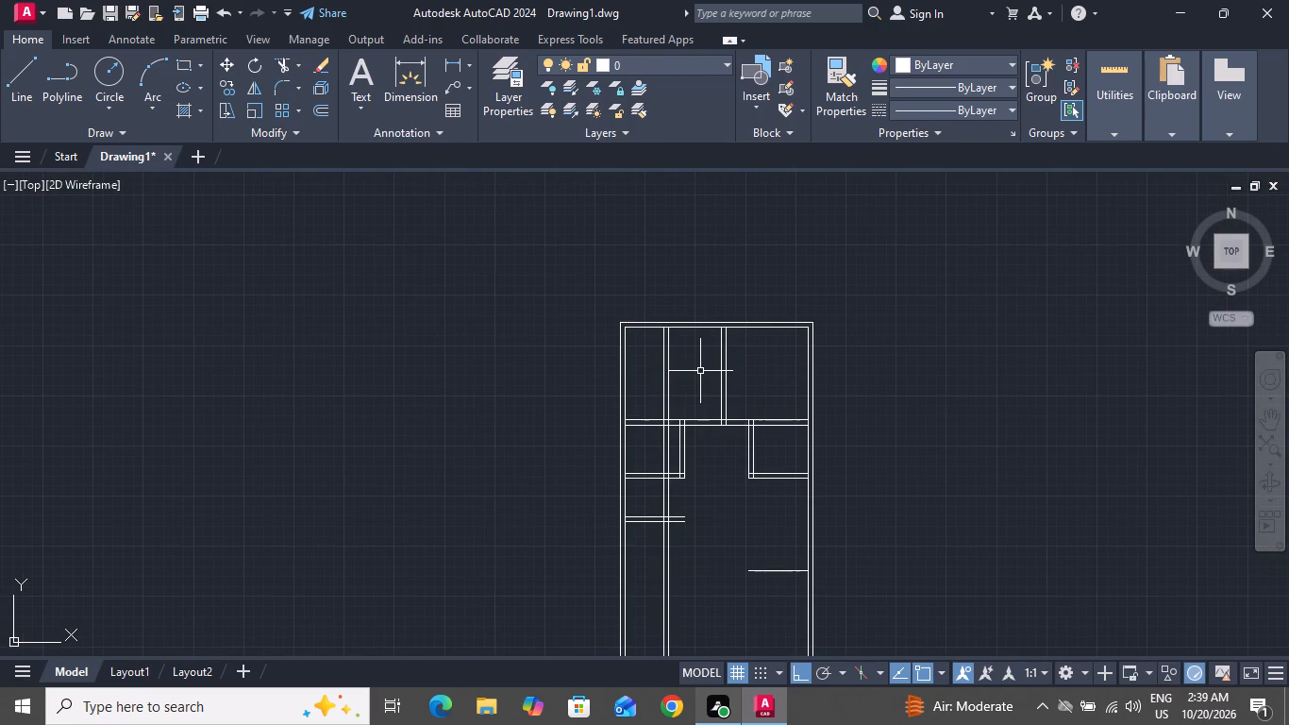
type("EX")
key("space")
key("space")
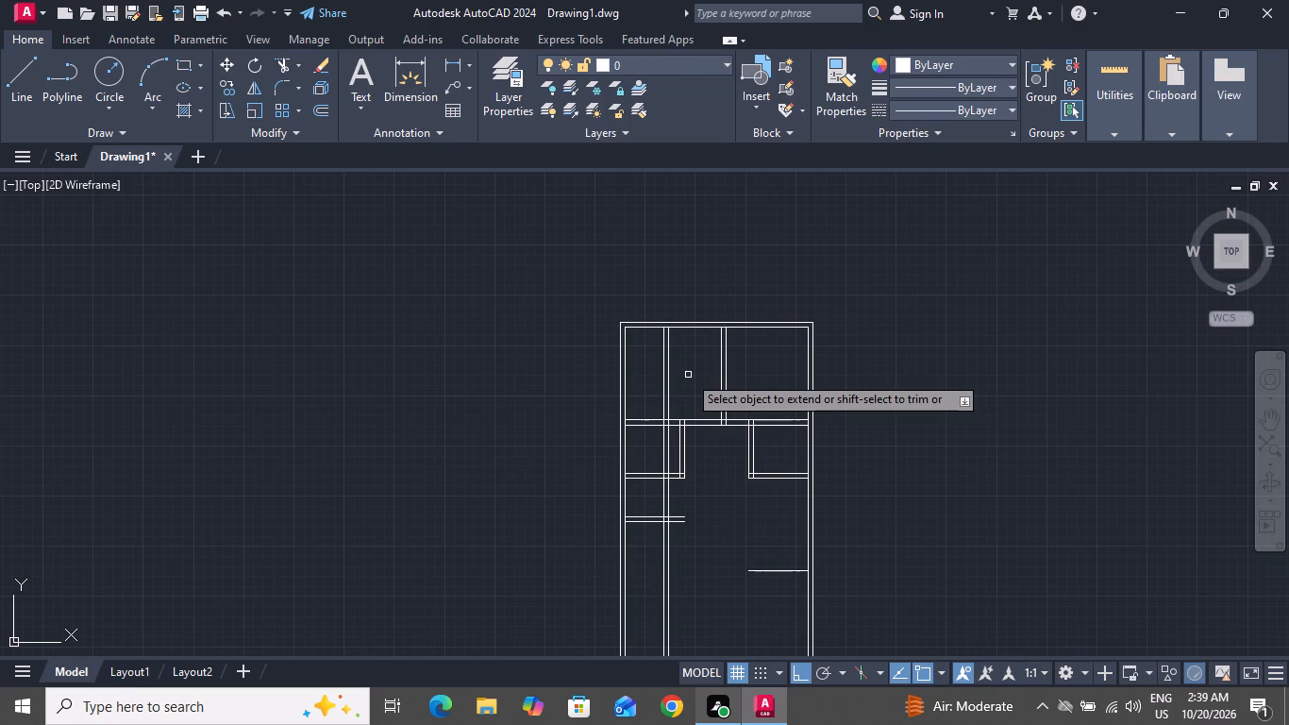
left_click(706, 364)
left_click(748, 350)
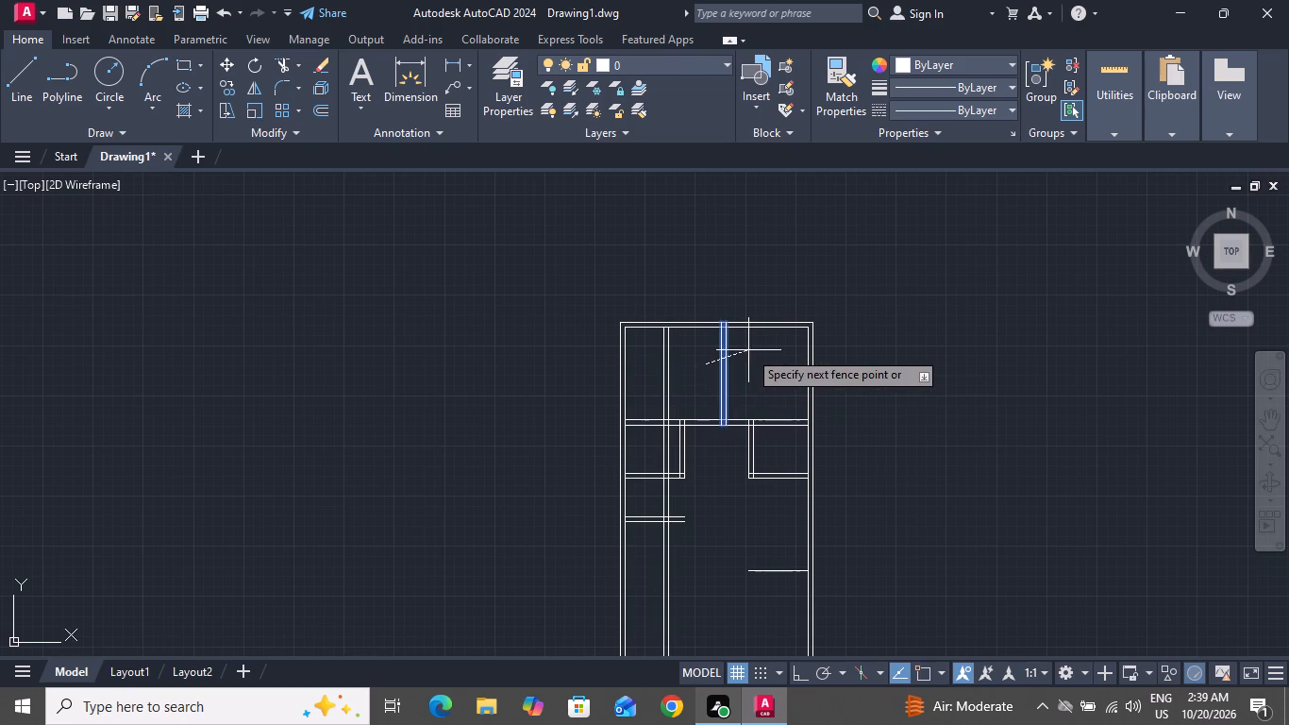
left_click(698, 395)
left_click(750, 380)
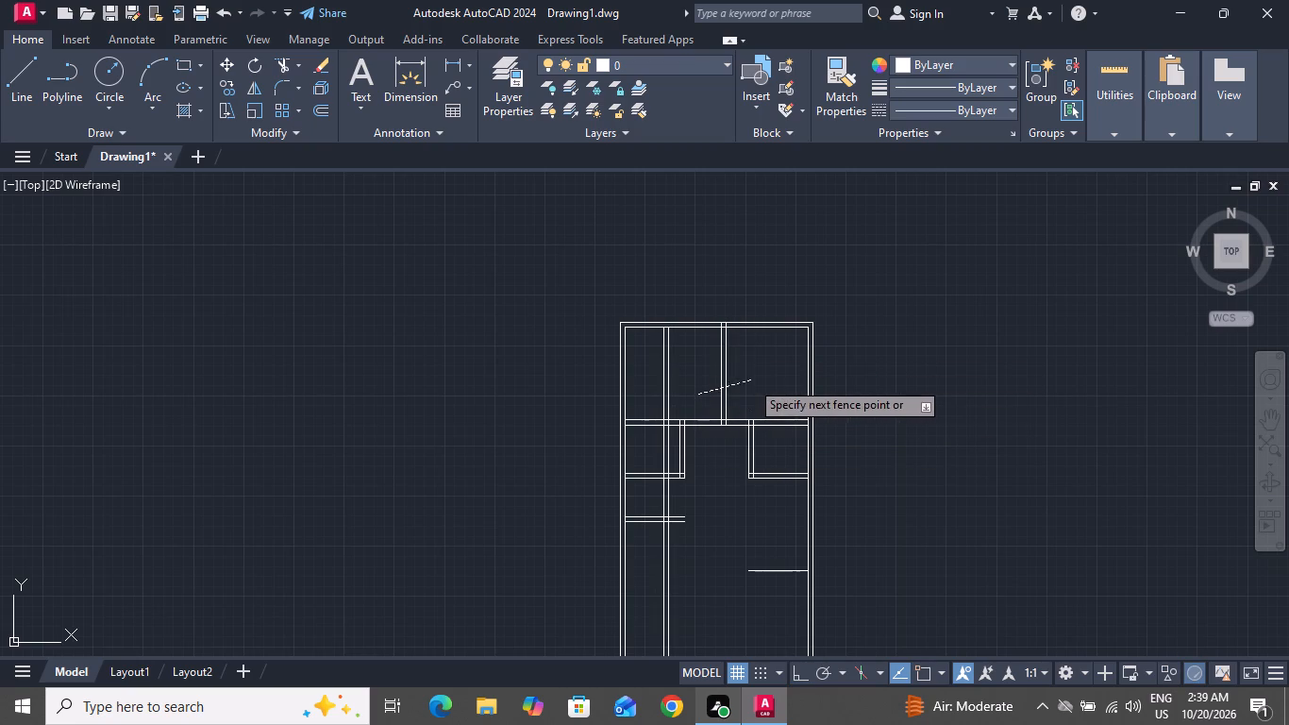
scroll(752, 380, "down", 5)
left_click(752, 381)
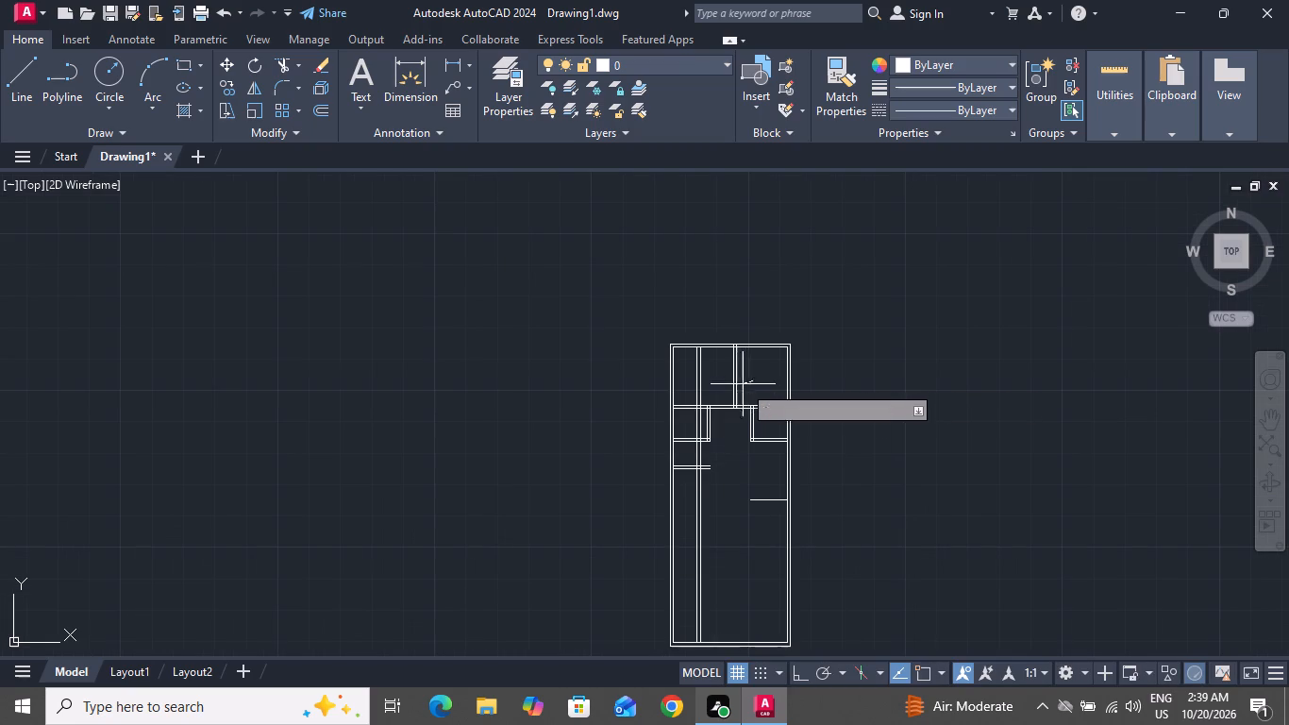
left_click(727, 390)
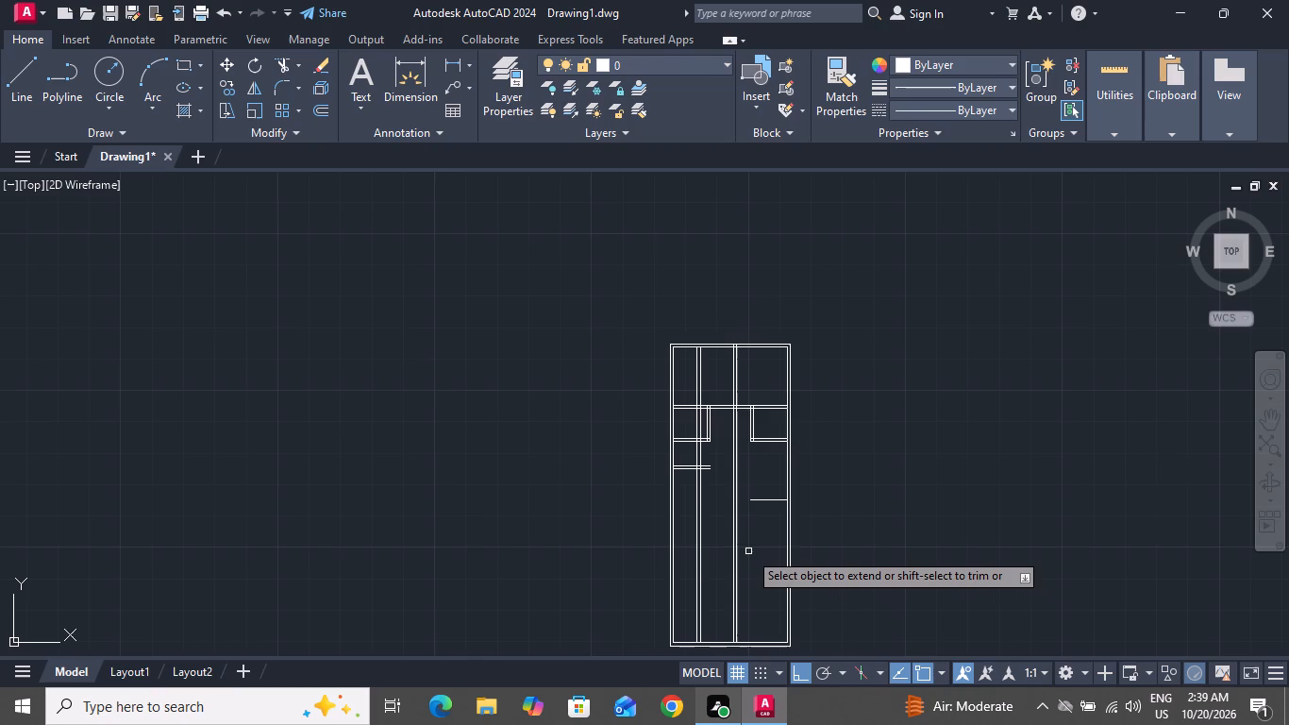
right_click(747, 550)
left_click(765, 335)
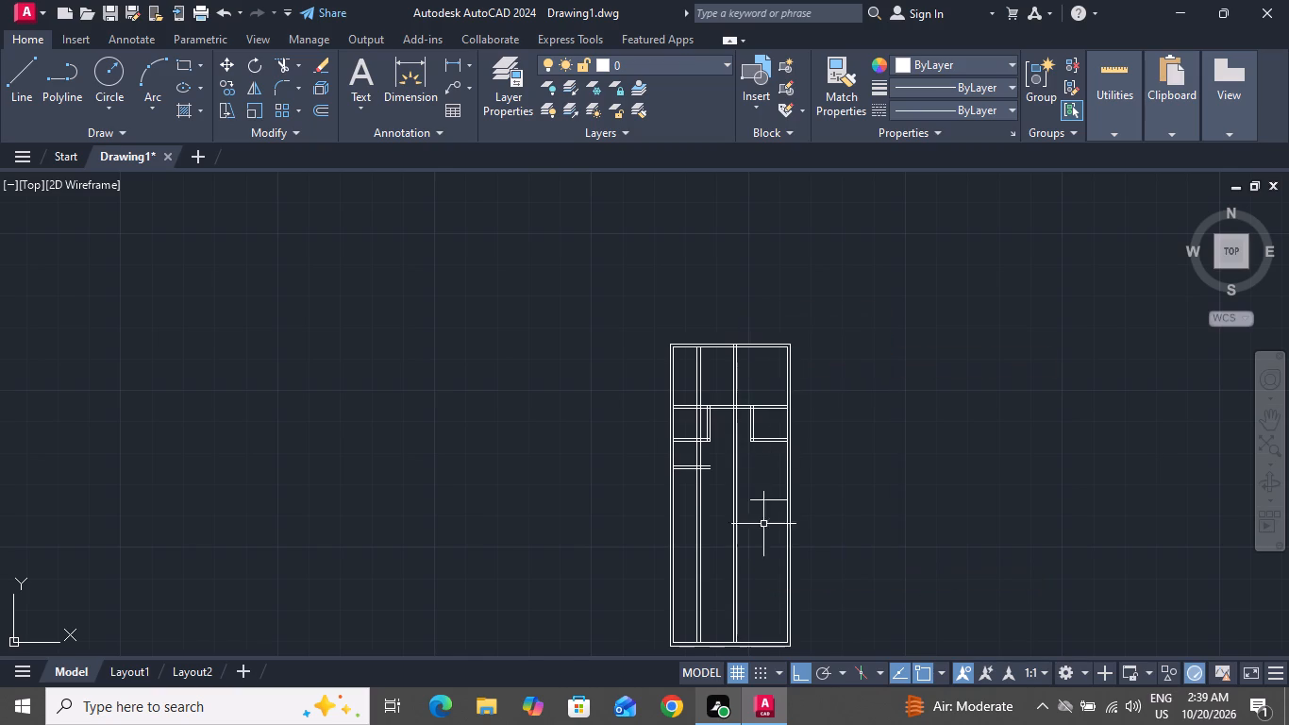
Extend the single horizontal line below the right small room leftward to the far line of the central partition.
scroll(763, 527, "up", 3)
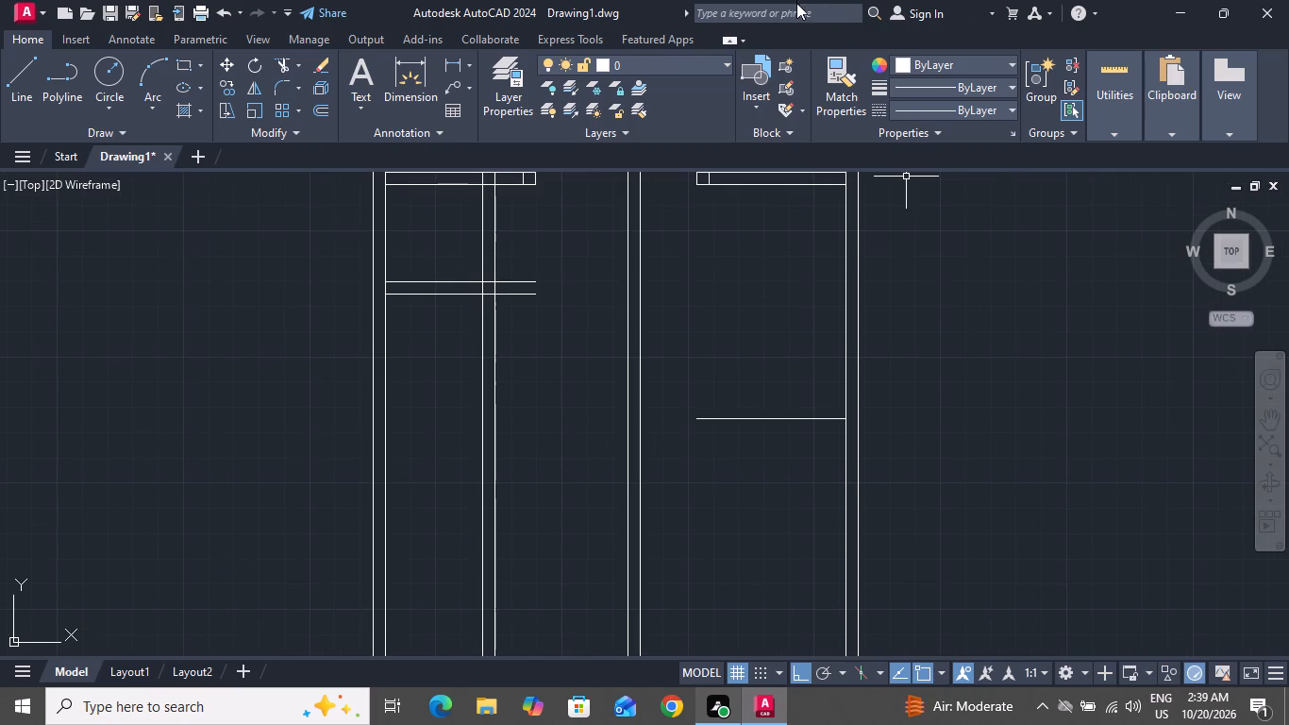
scroll(851, 212, "down", 2)
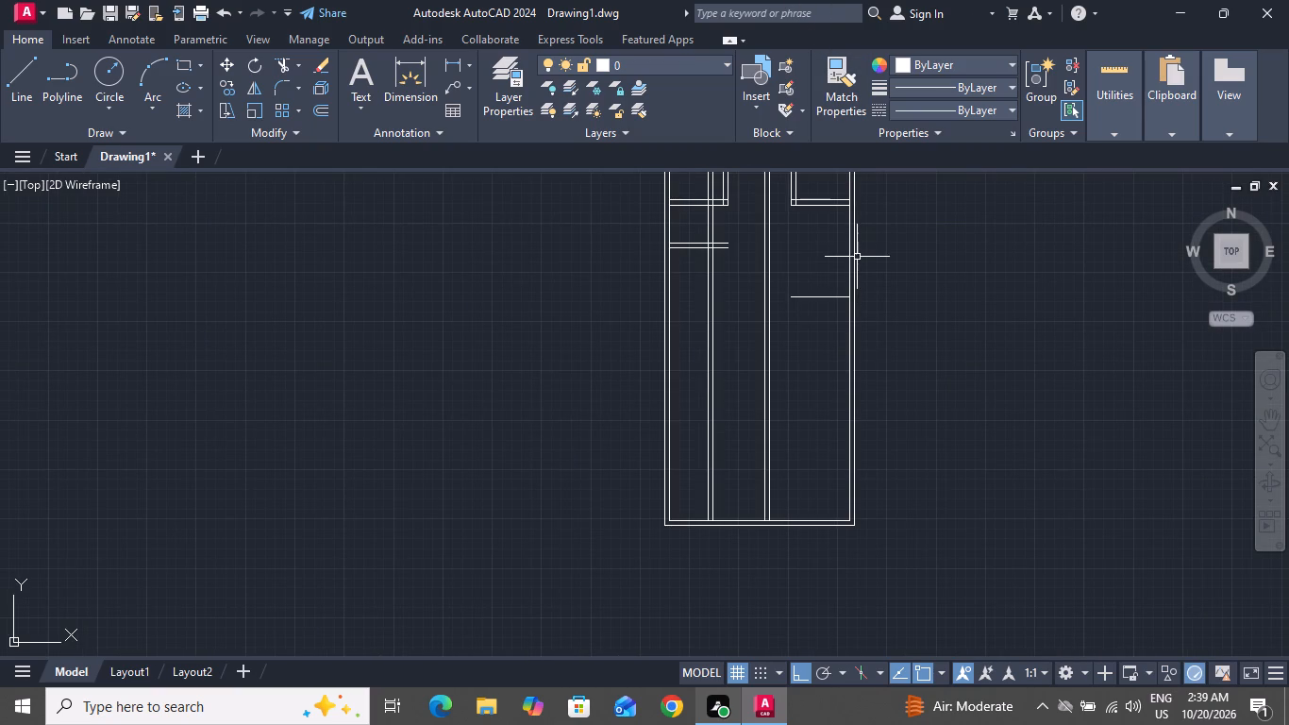
key("e")
type("X")
key("space")
key("space")
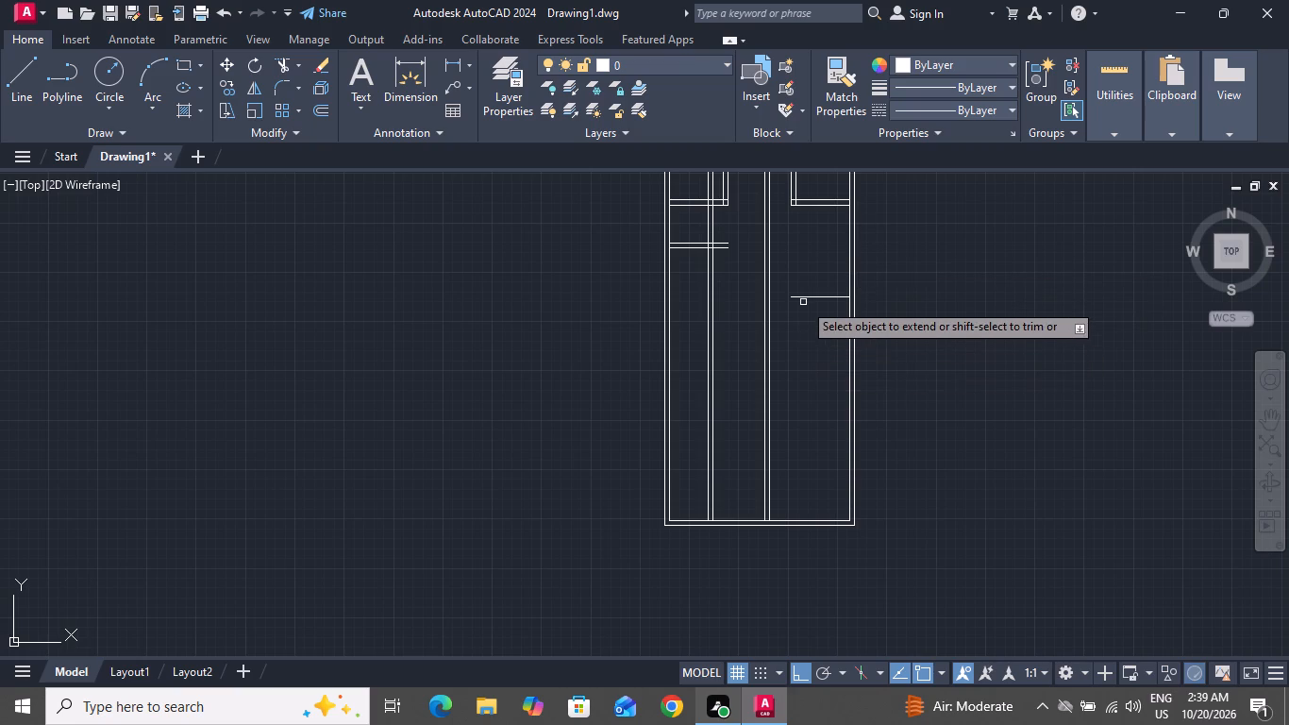
left_click(803, 295)
left_click(787, 292)
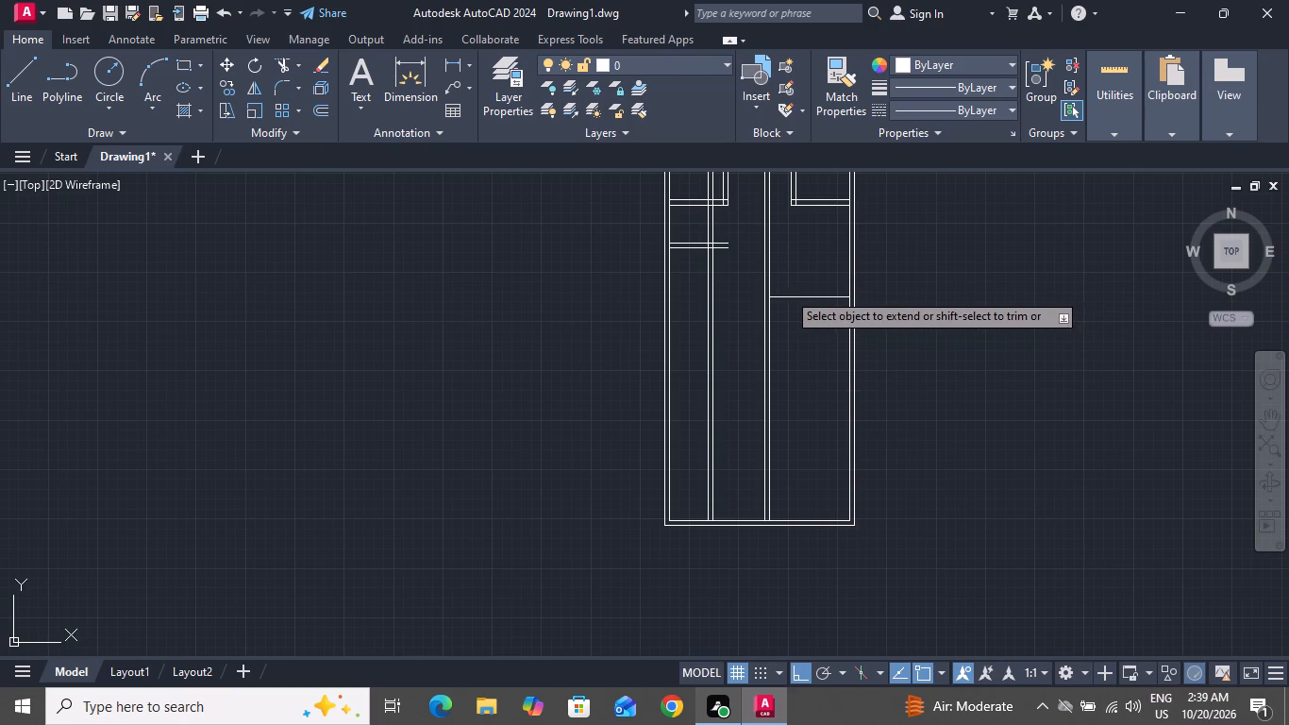
left_click(786, 317)
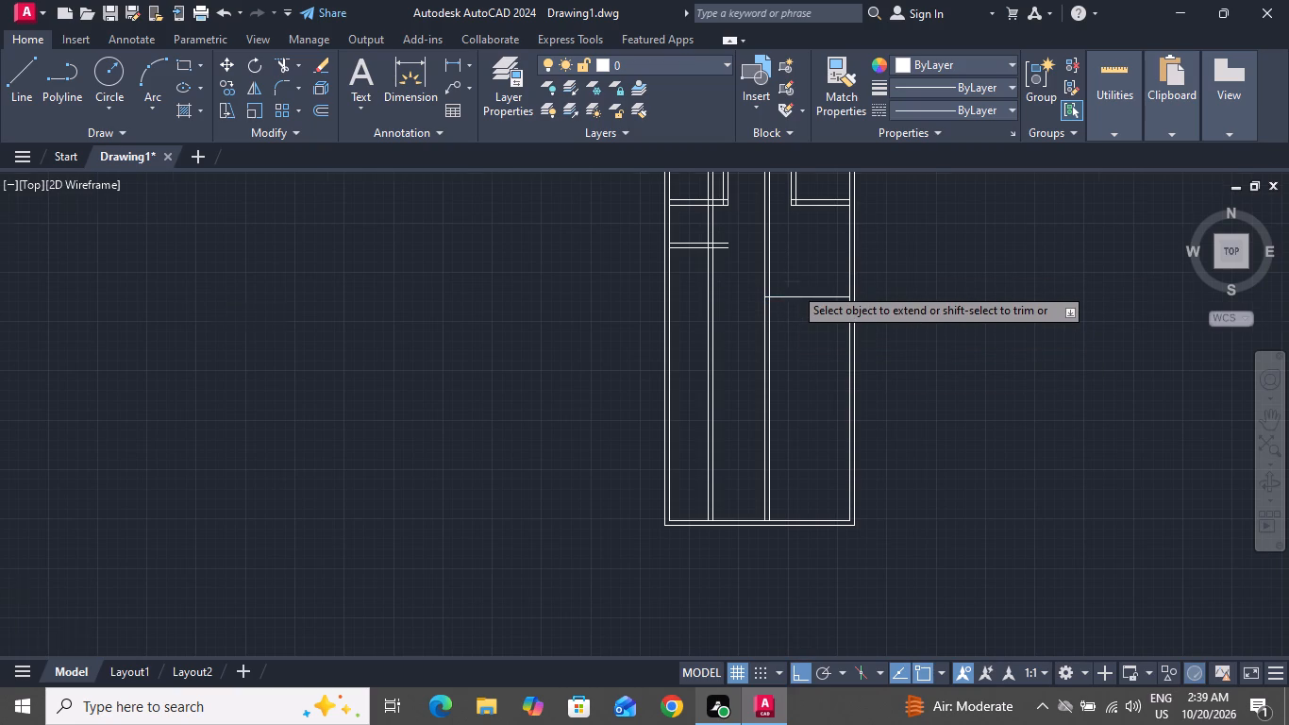
Extend both lines of the right small room's bottom wall leftward to the far line of the central partition.
scroll(794, 286, "down", 1)
scroll(803, 229, "up", 3)
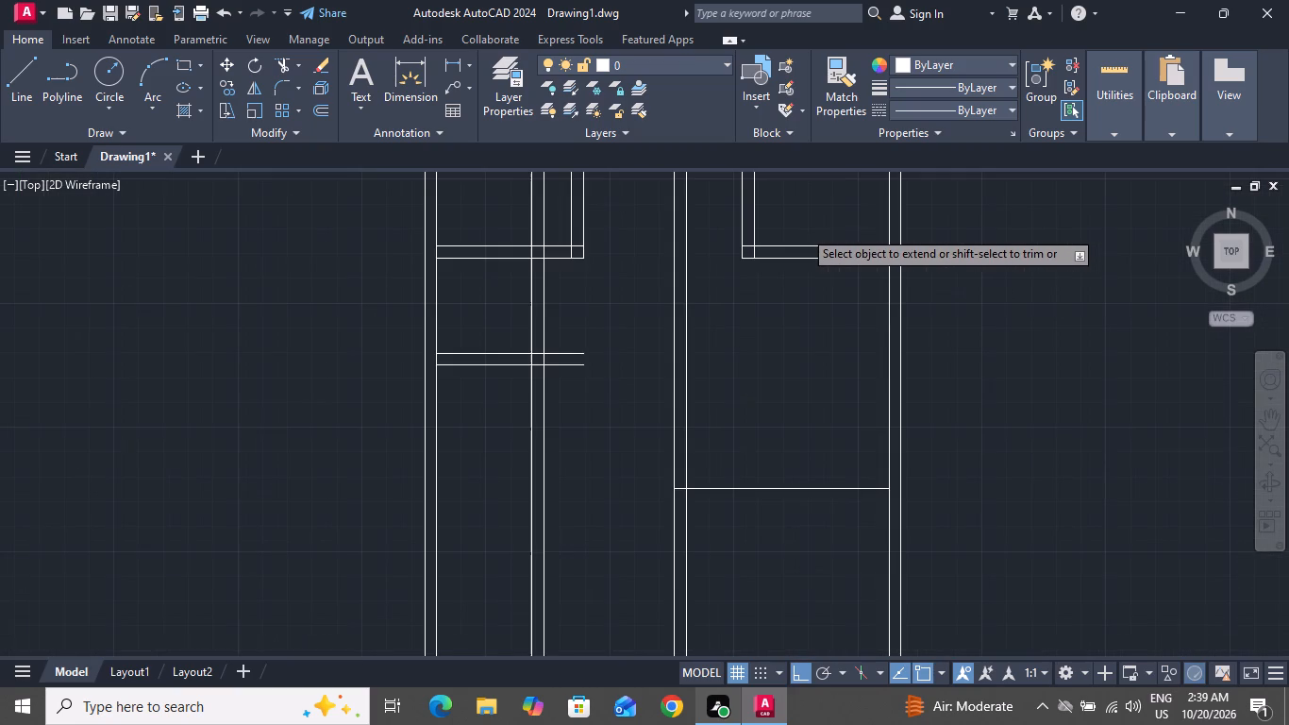
left_click(783, 245)
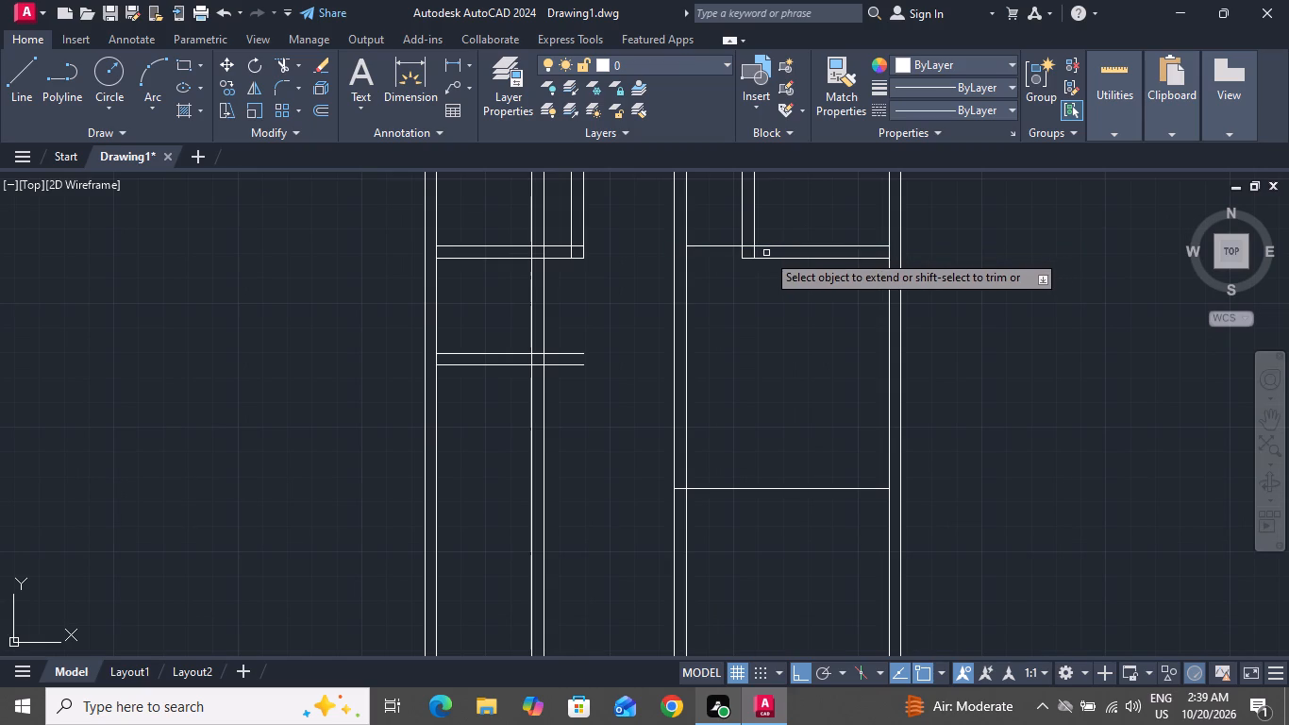
left_click(765, 260)
left_click(708, 261)
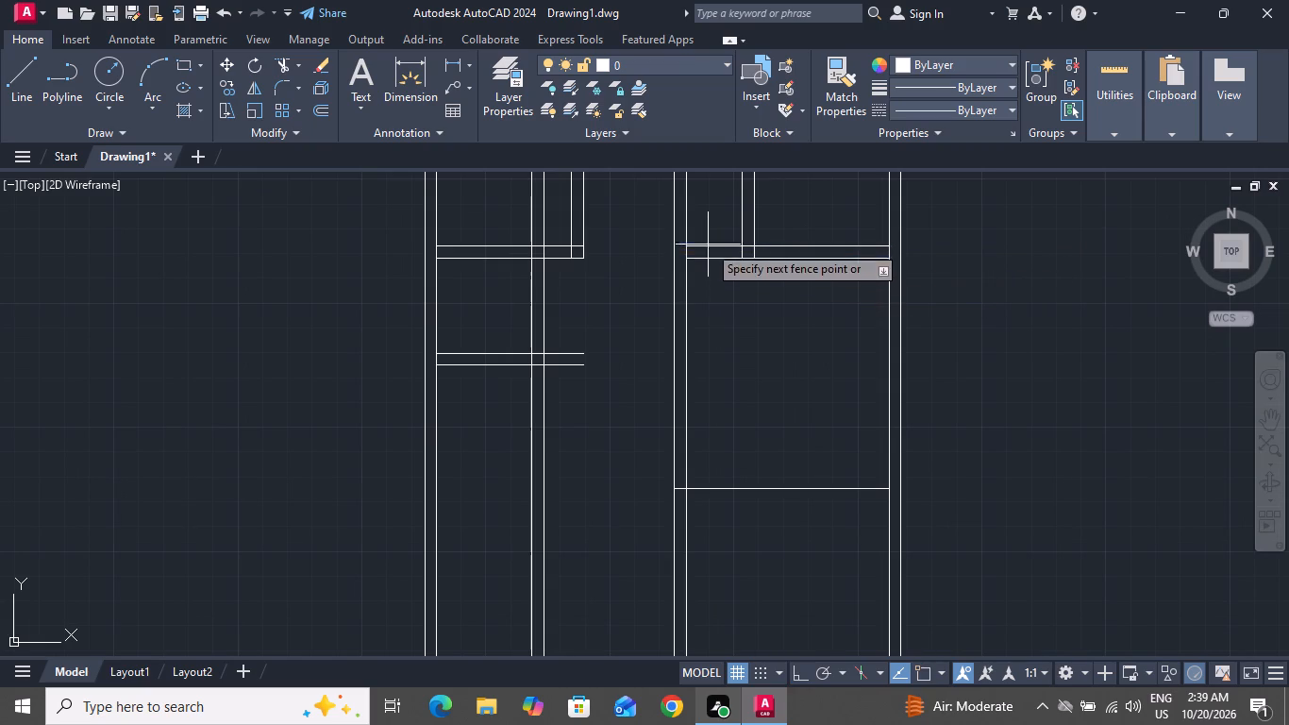
left_click(708, 230)
right_click(730, 339)
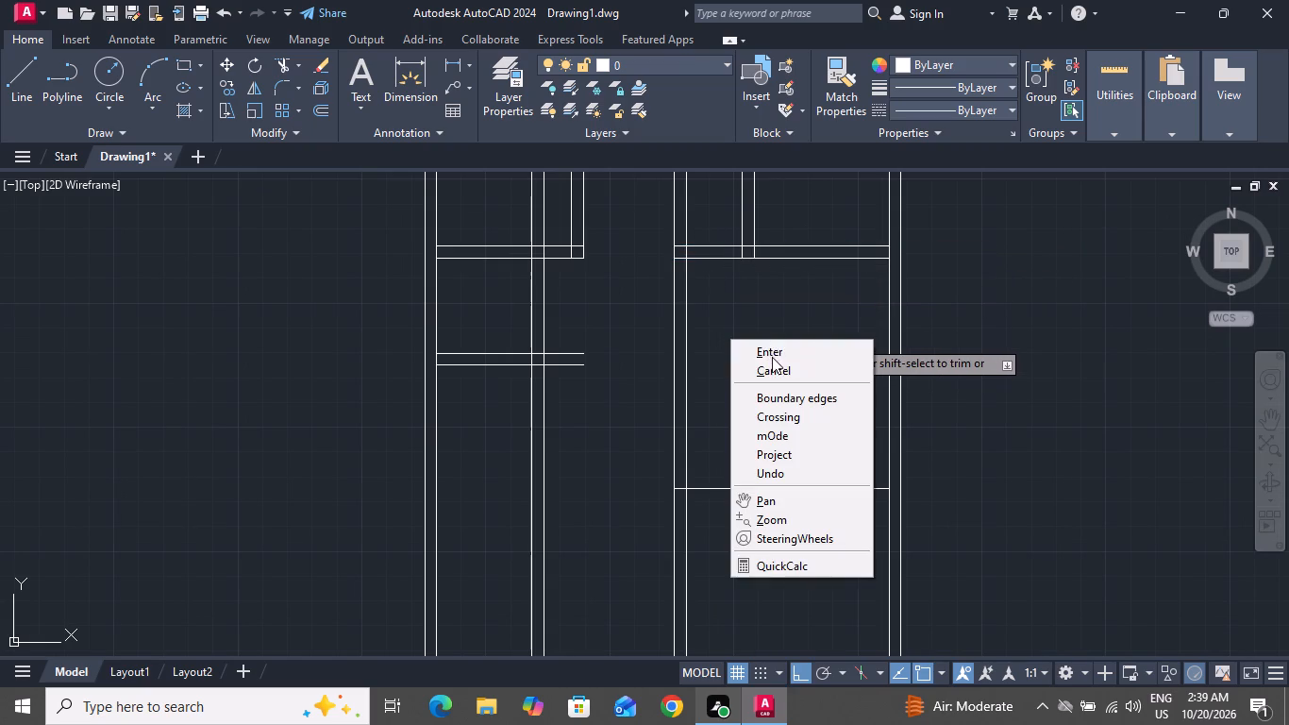
left_click(773, 364)
Offset the extended single horizontal line below the right small room 6" downward.
key("o")
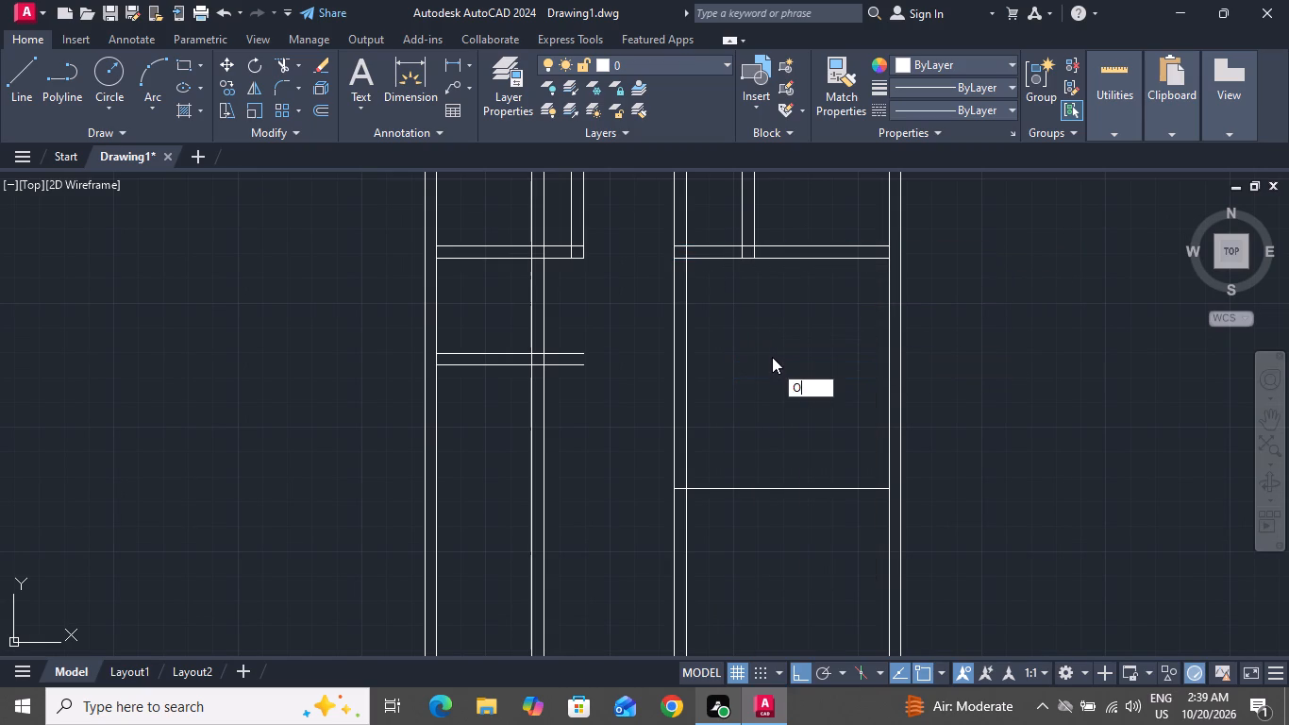
key("space")
key("6")
key("shift+quotedbl")
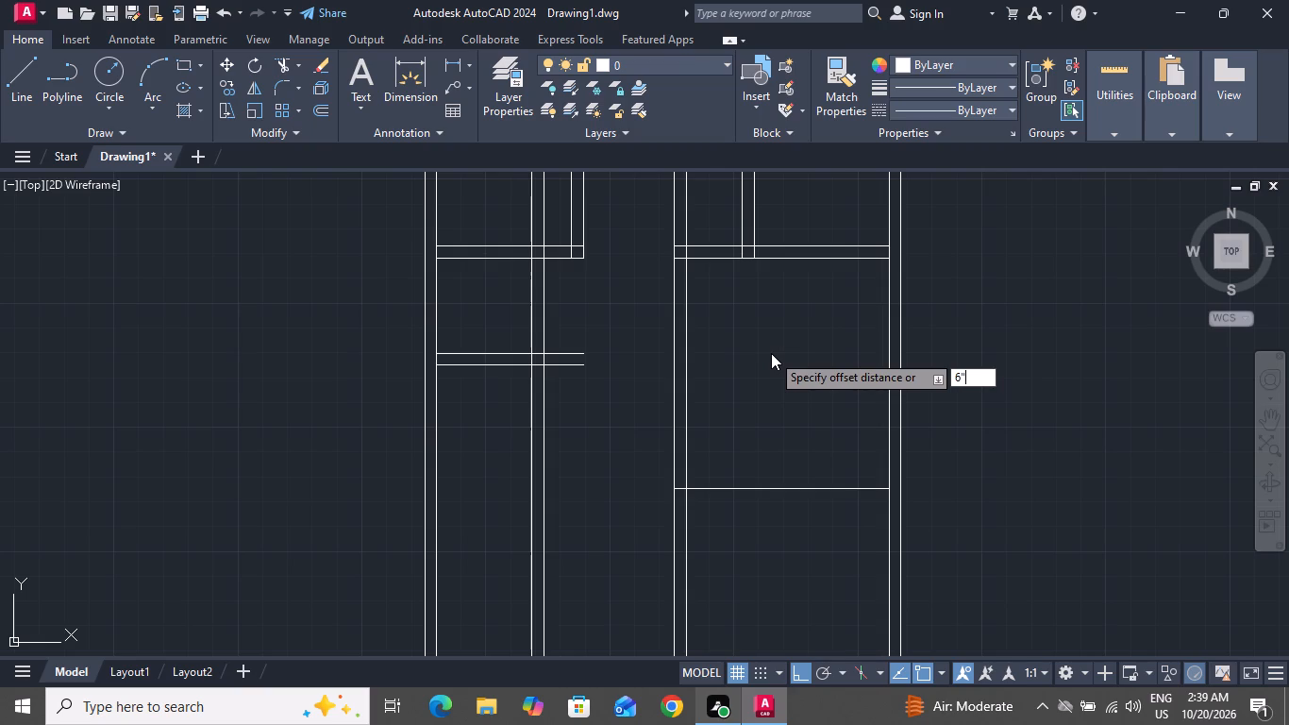
key("Return")
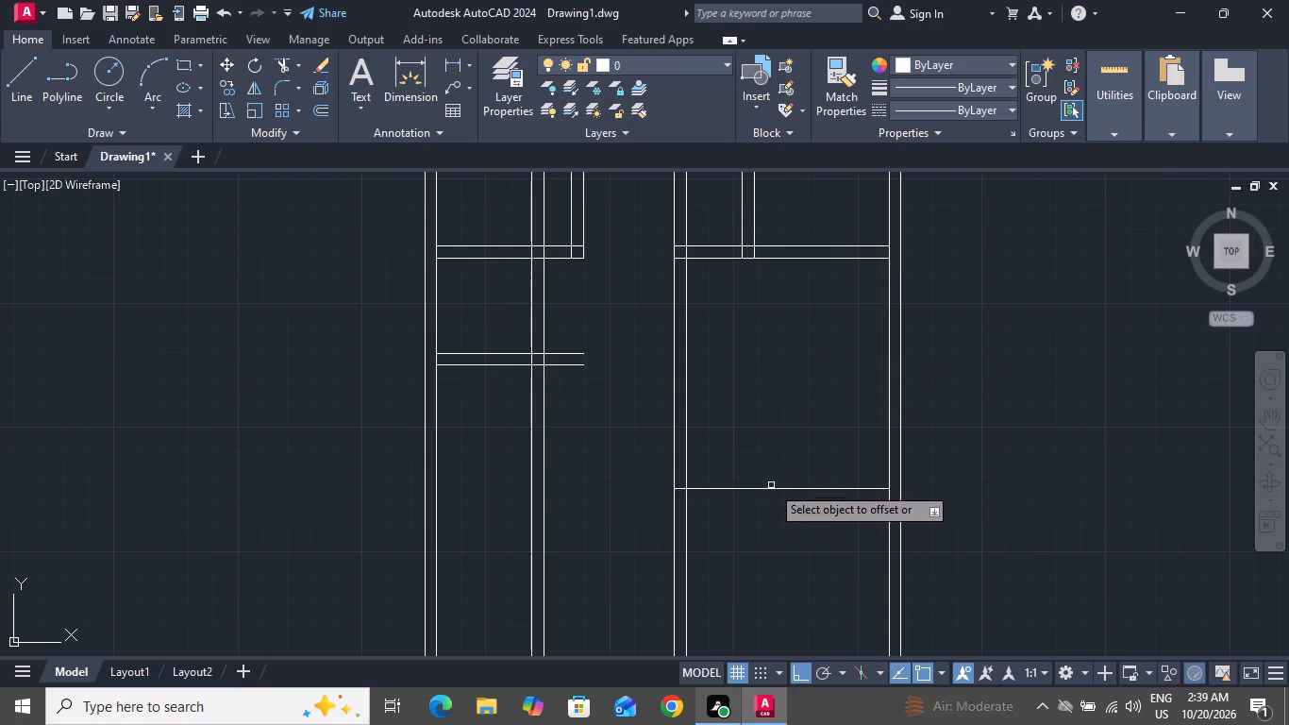
left_click(772, 489)
left_click(782, 527)
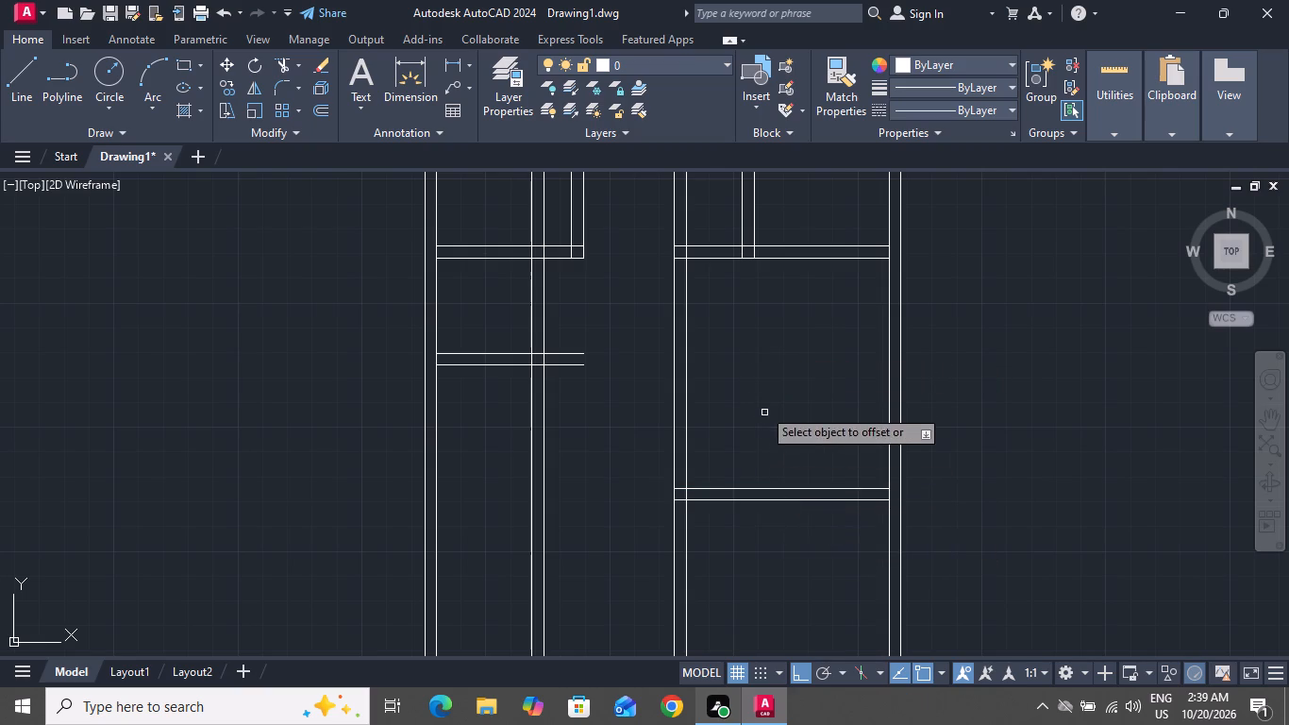
right_click(750, 380)
left_click(775, 412)
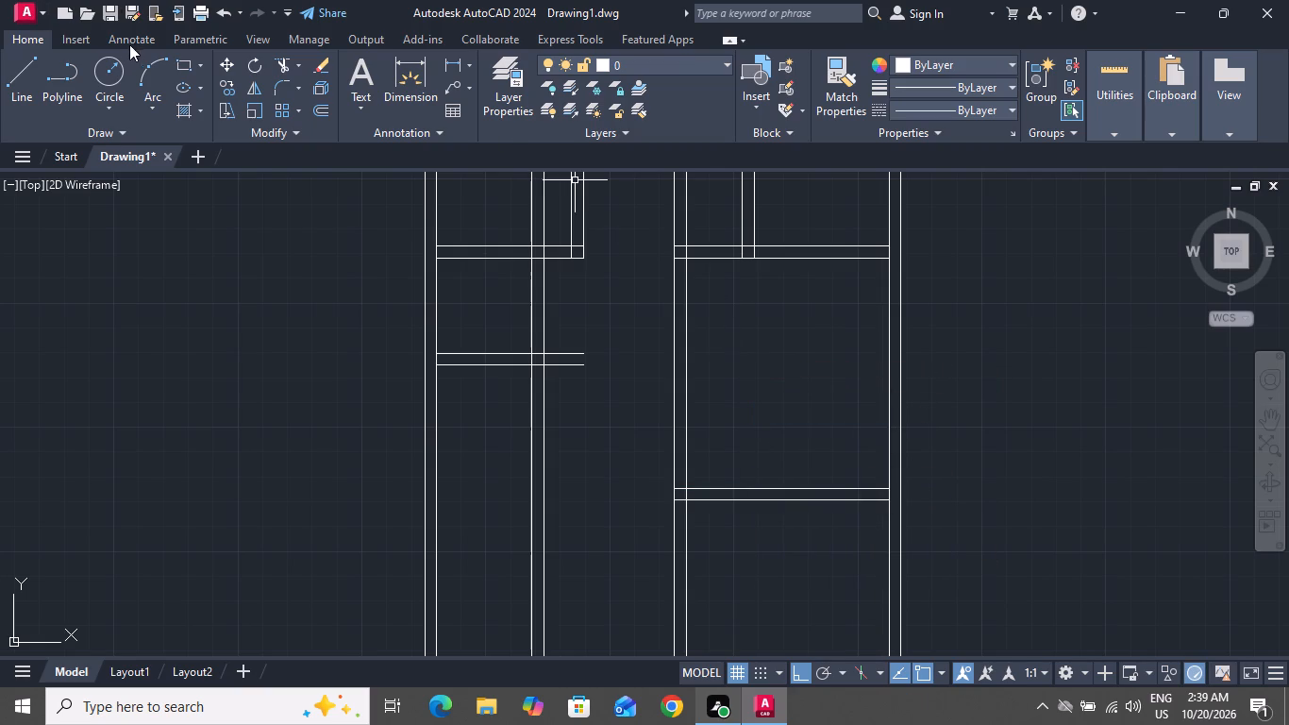
Trim the left lower room's wall ends past its vertical wall, and that vertical wall's lines below the room's bottom wall.
left_click(281, 60)
left_click(559, 335)
left_click(571, 397)
left_click(581, 417)
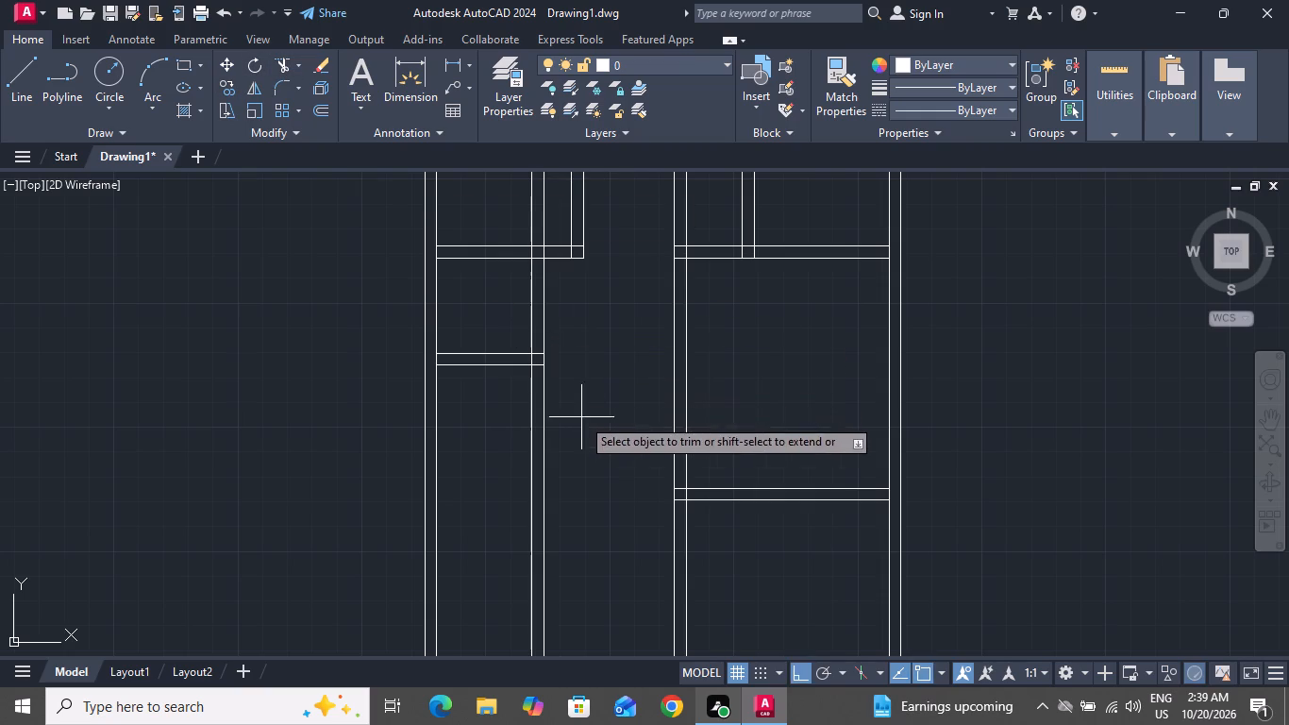
left_click(488, 447)
Trim the left vertical wall's two lines where they cross the top-left room and the left small room.
scroll(509, 481, "down", 2)
left_click(558, 276)
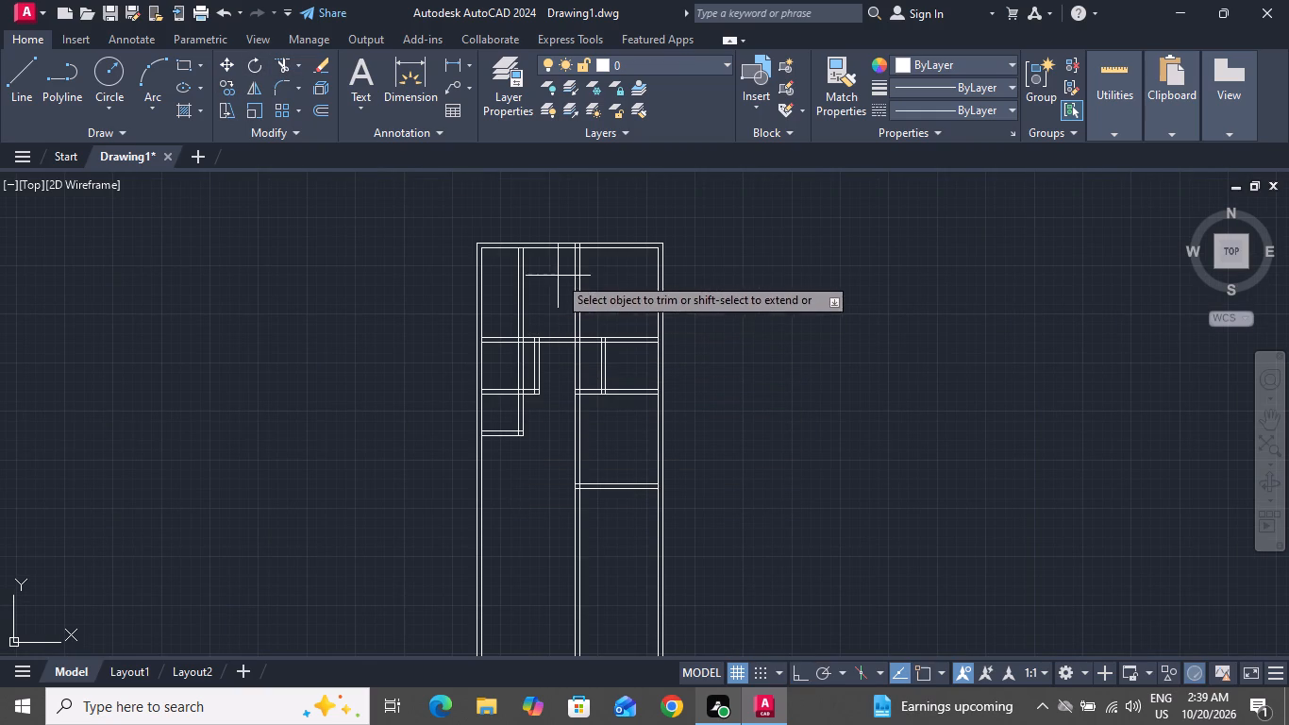
left_click(498, 295)
scroll(526, 373, "up", 2)
left_click(526, 358)
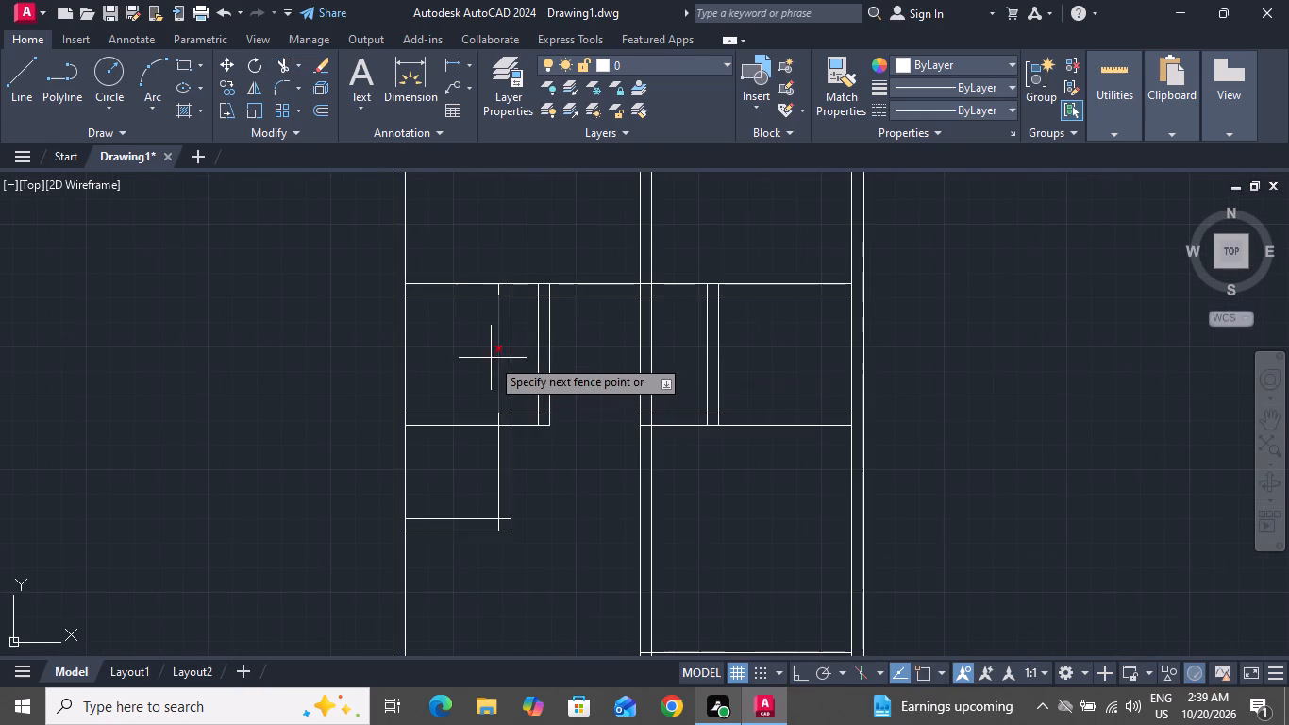
left_click(491, 358)
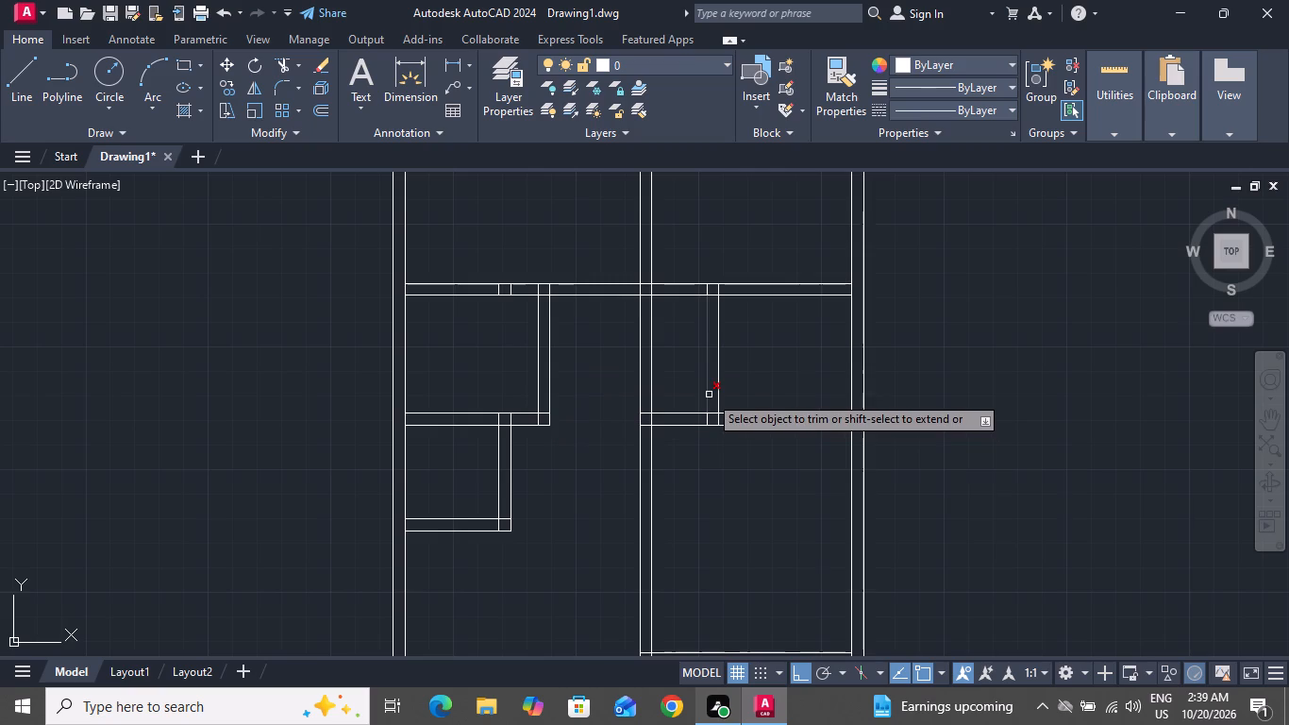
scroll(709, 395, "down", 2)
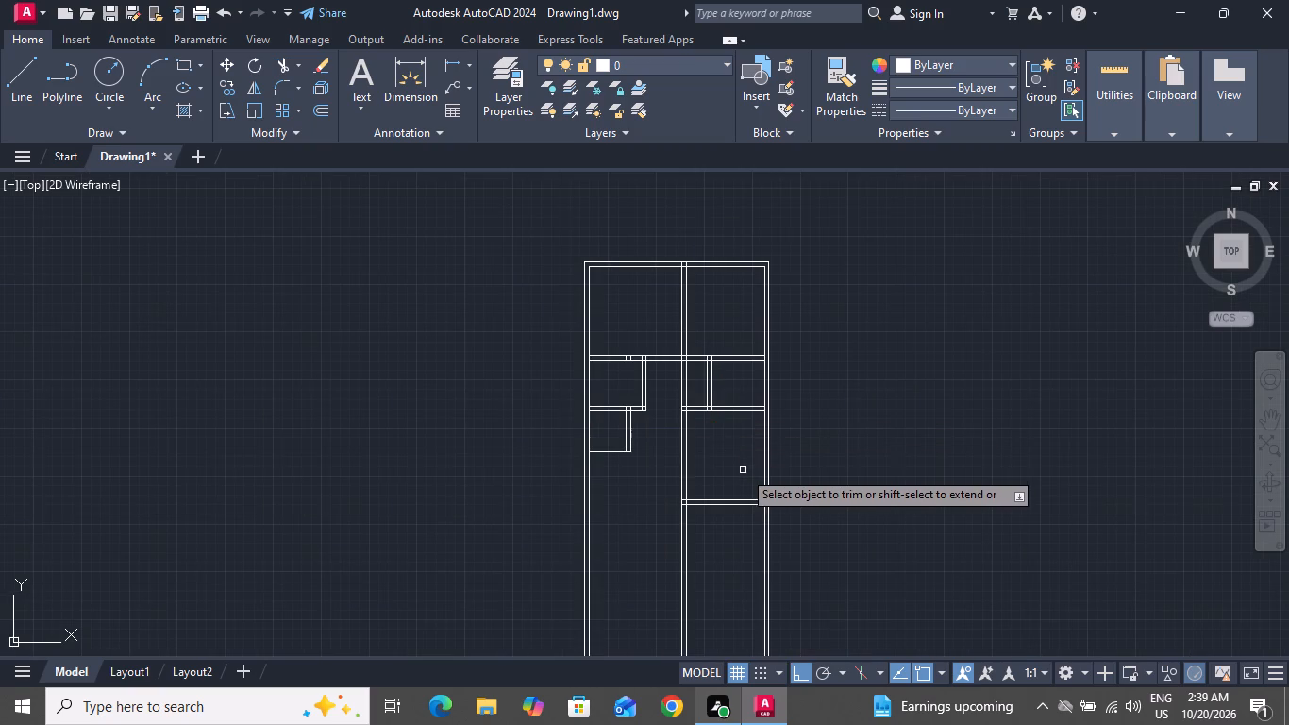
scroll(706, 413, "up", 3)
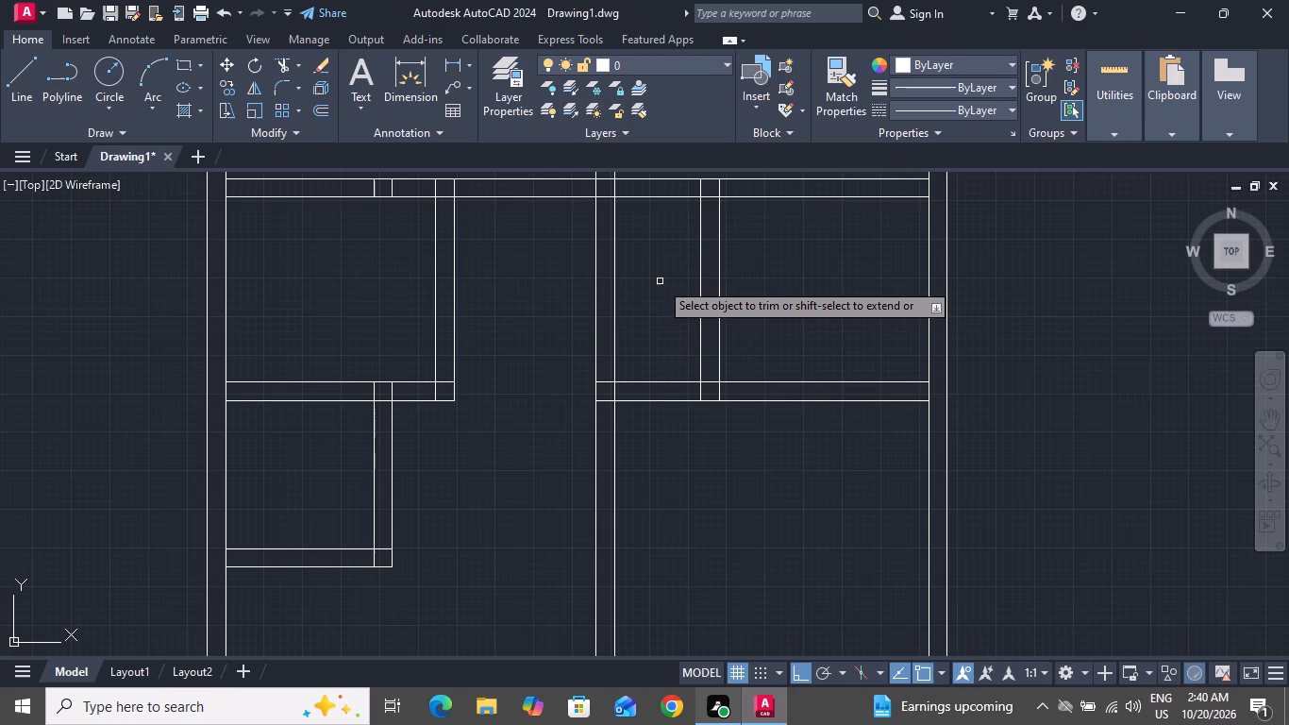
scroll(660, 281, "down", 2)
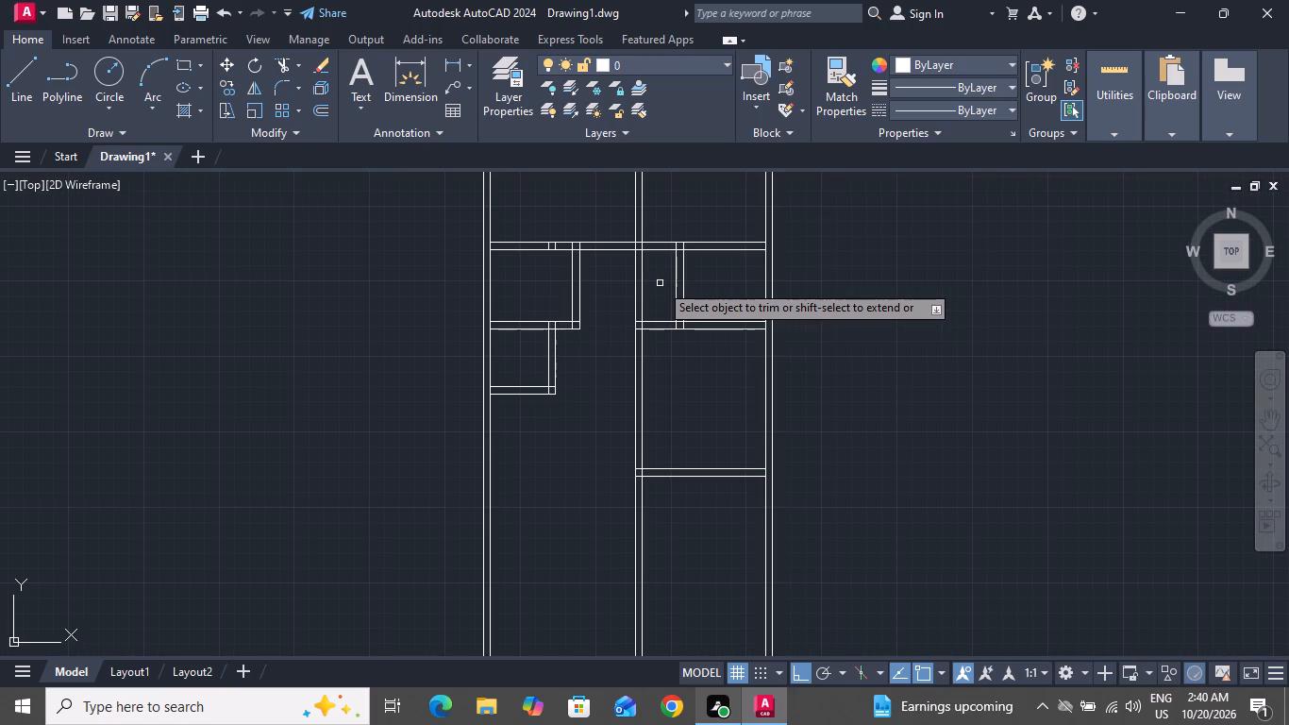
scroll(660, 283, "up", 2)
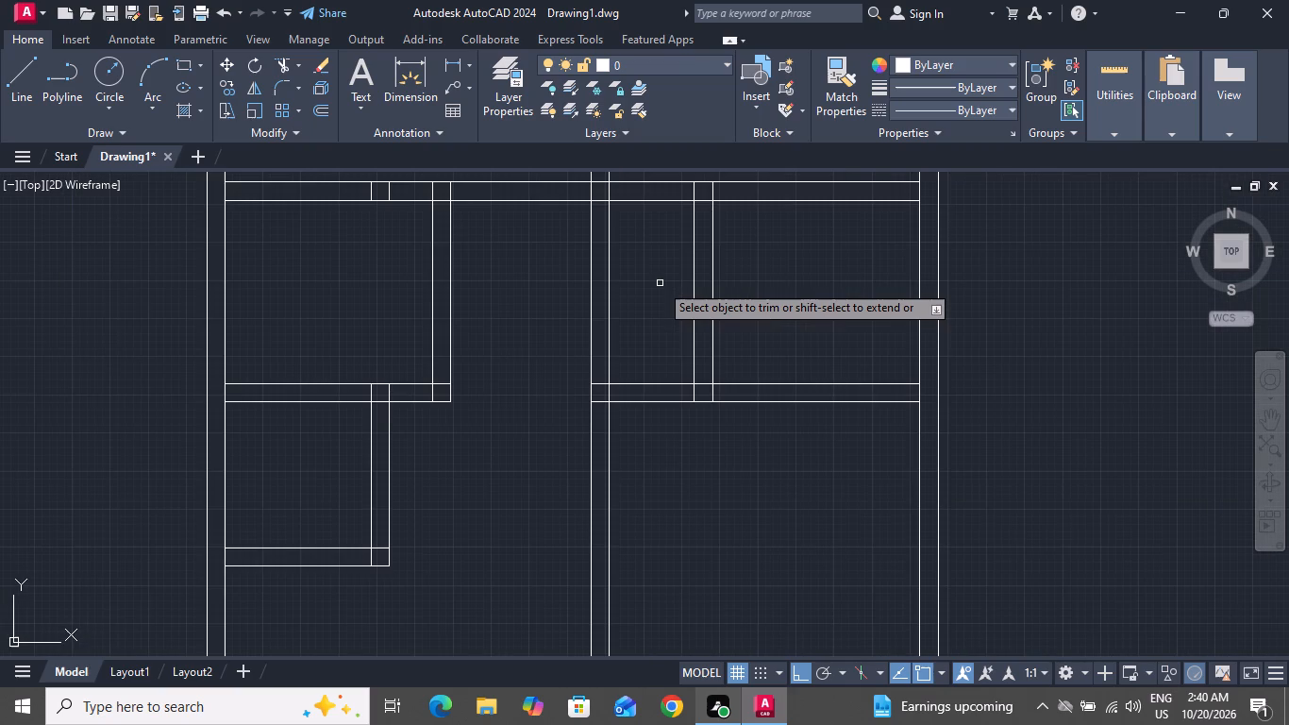
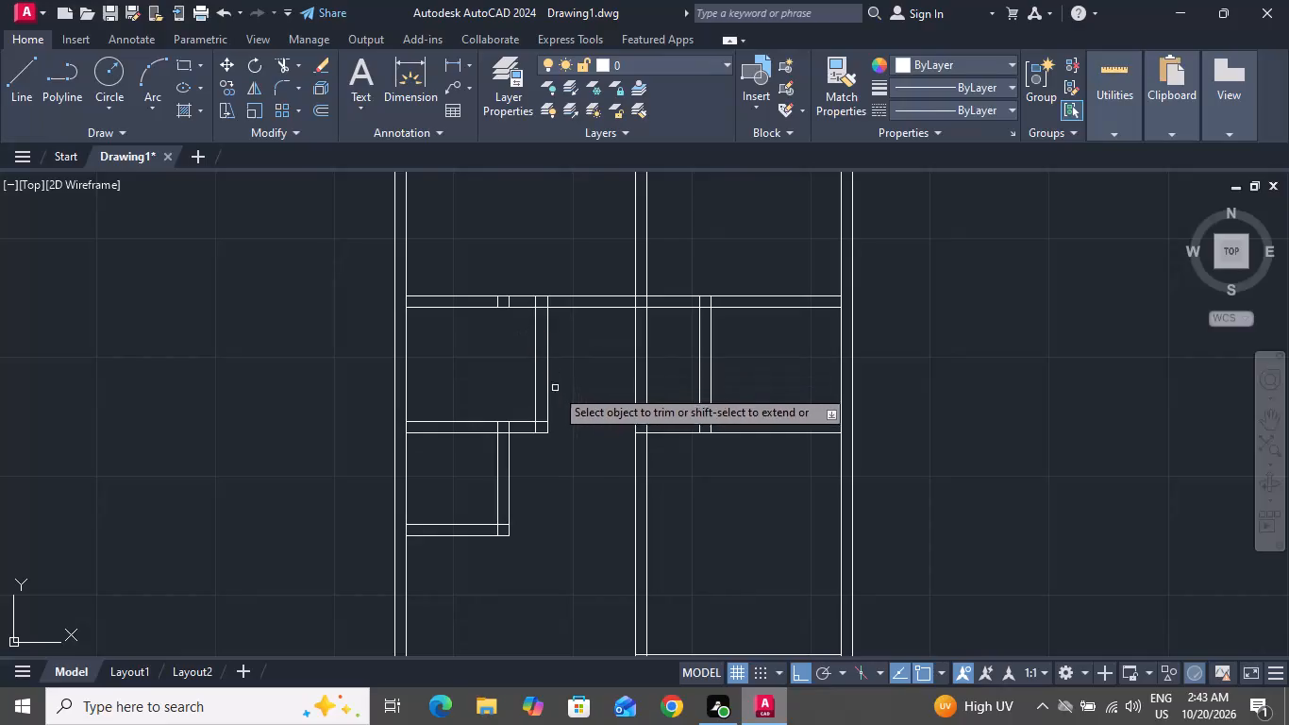
Trim both central partition lines between the upper cross wall and the bottom wall line of the right small room.
left_click(708, 527)
left_click(672, 562)
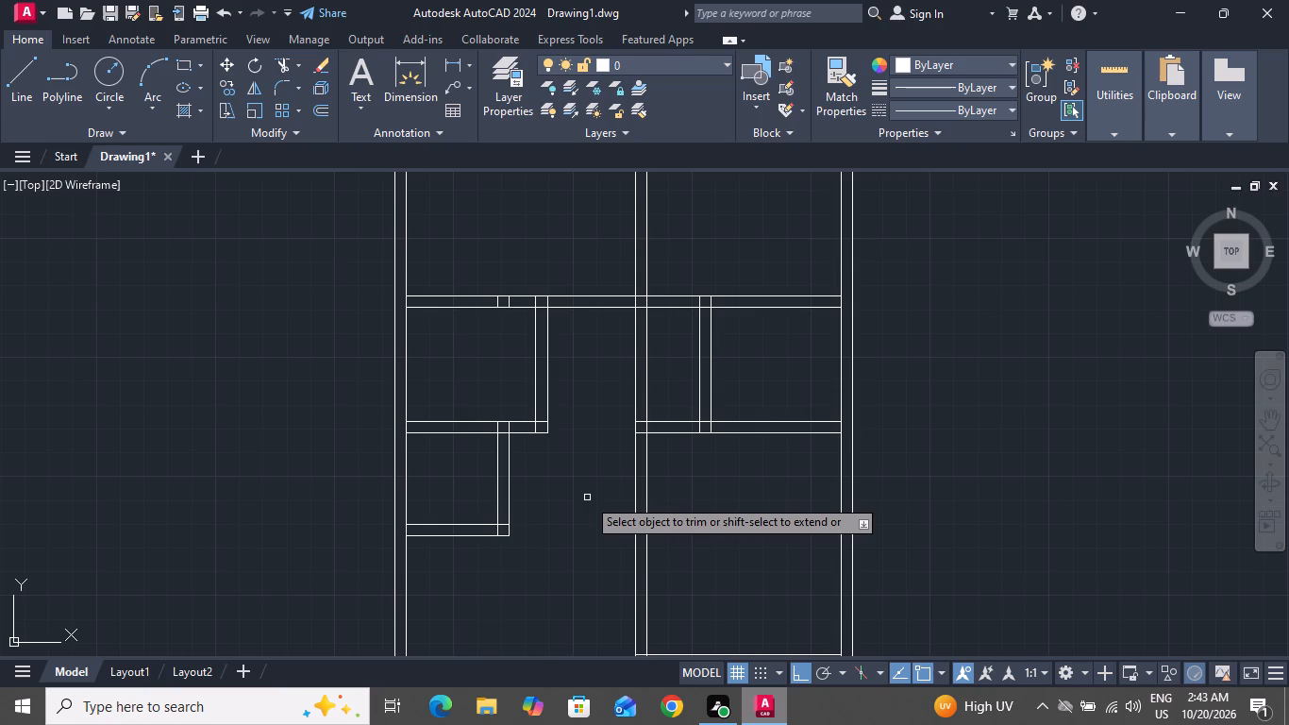
left_click(686, 361)
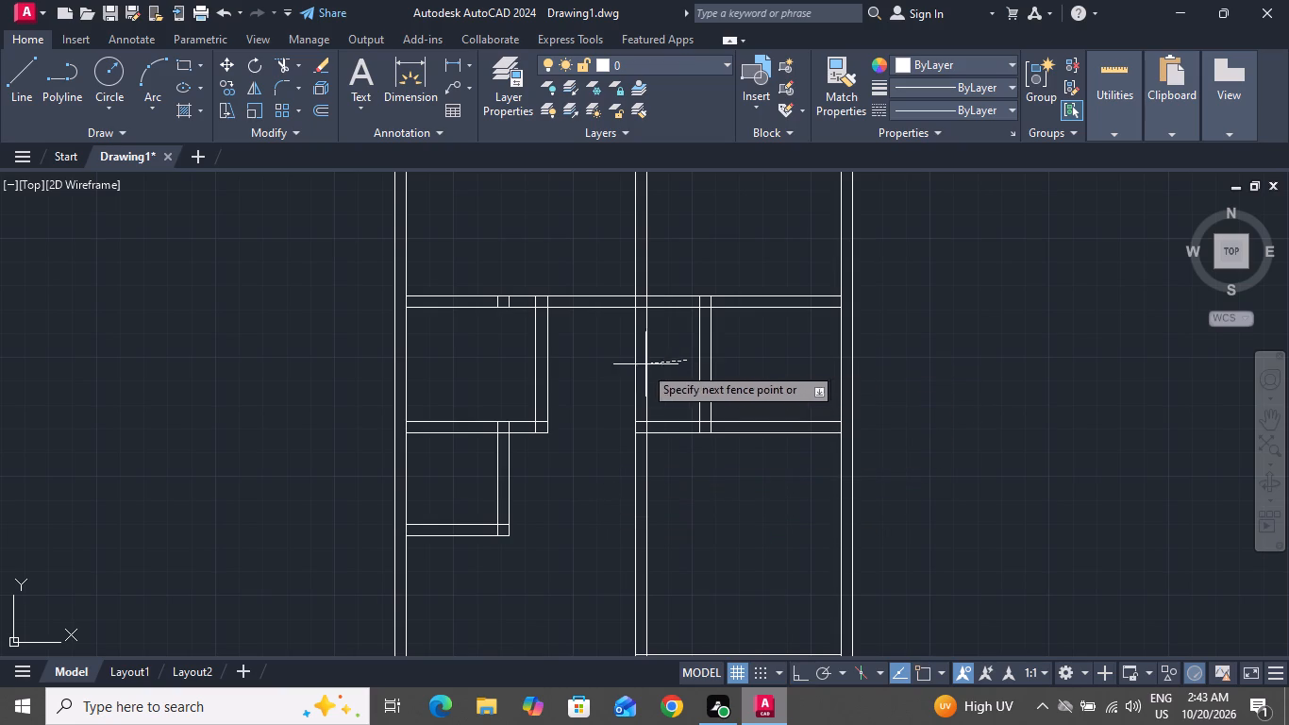
left_click(623, 374)
right_click(620, 375)
left_click(670, 405)
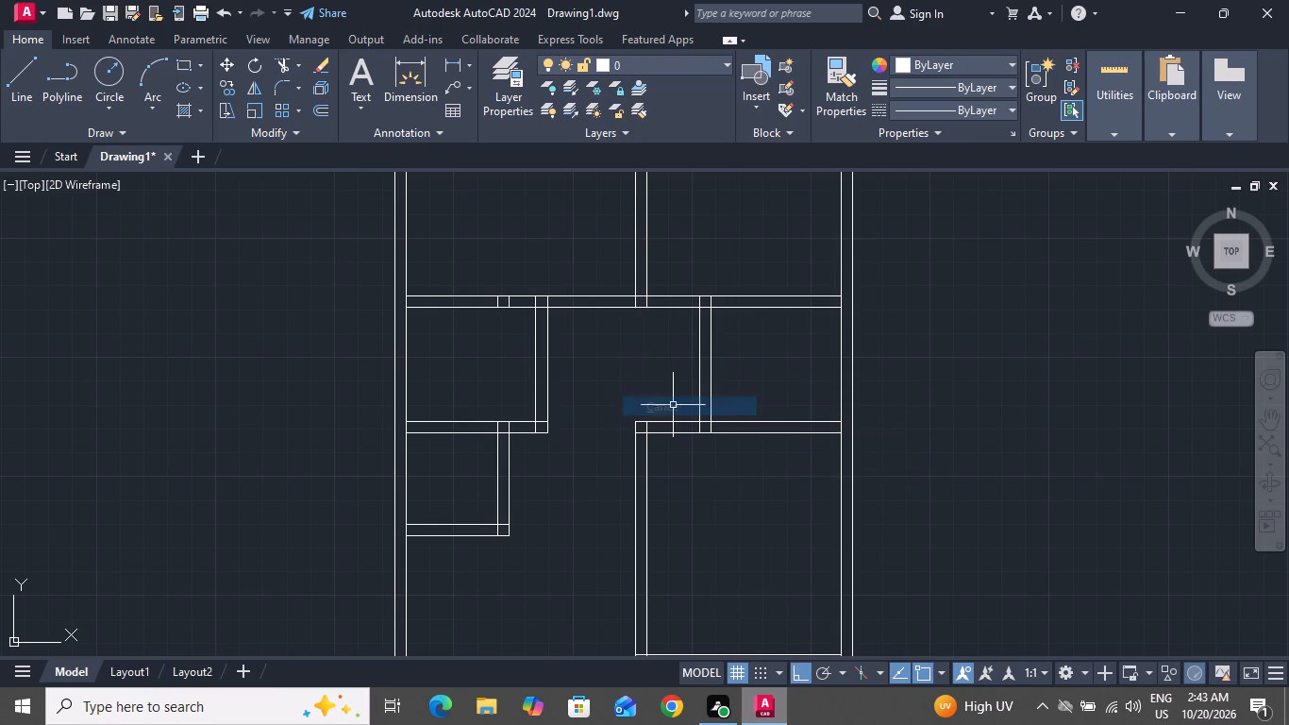
Offset the bottom line of the left lower small room's bottom wall 19' downward, using the Through option.
type("O T")
key("space")
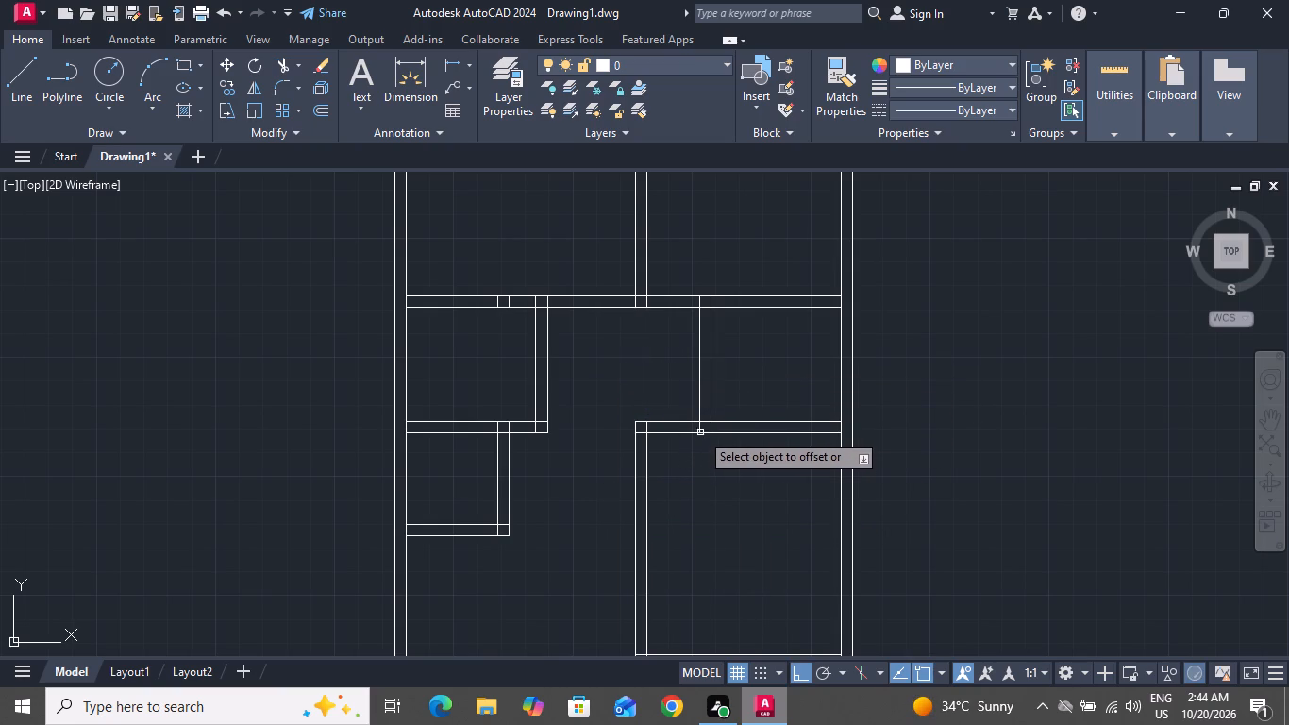
scroll(696, 435, "up", 1)
scroll(699, 439, "down", 2)
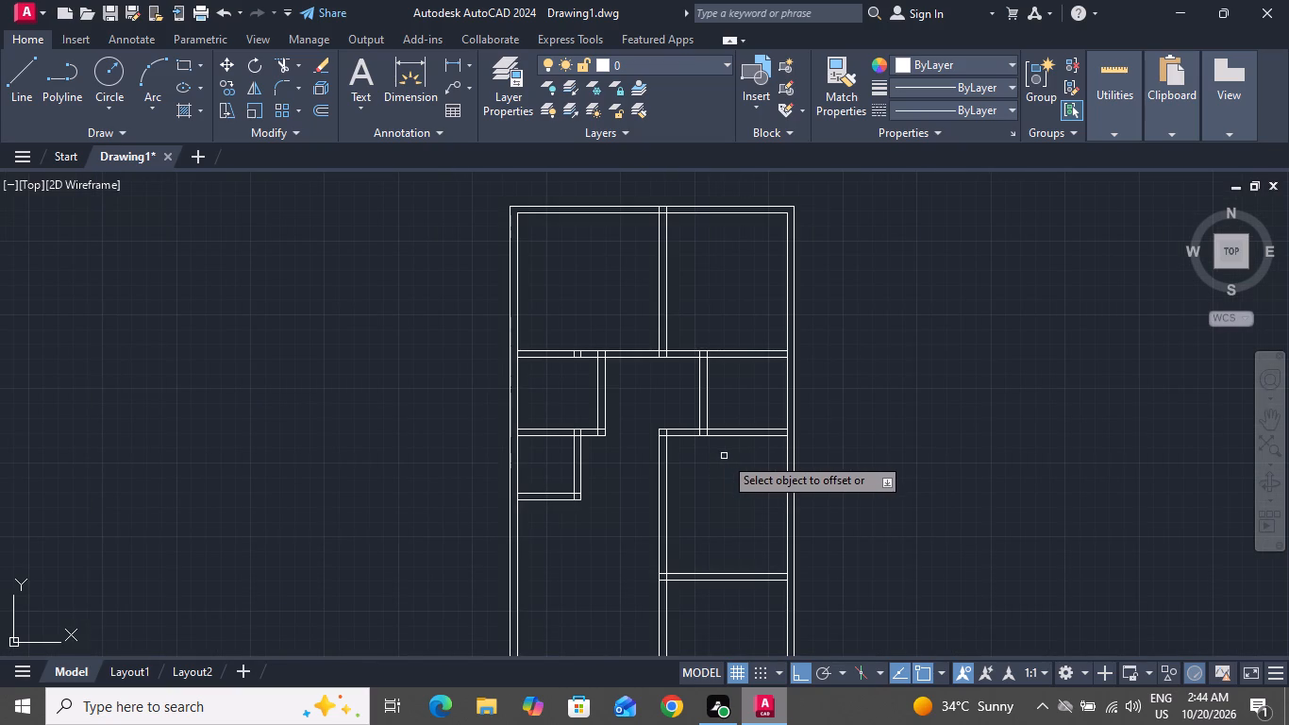
scroll(732, 467, "down", 1)
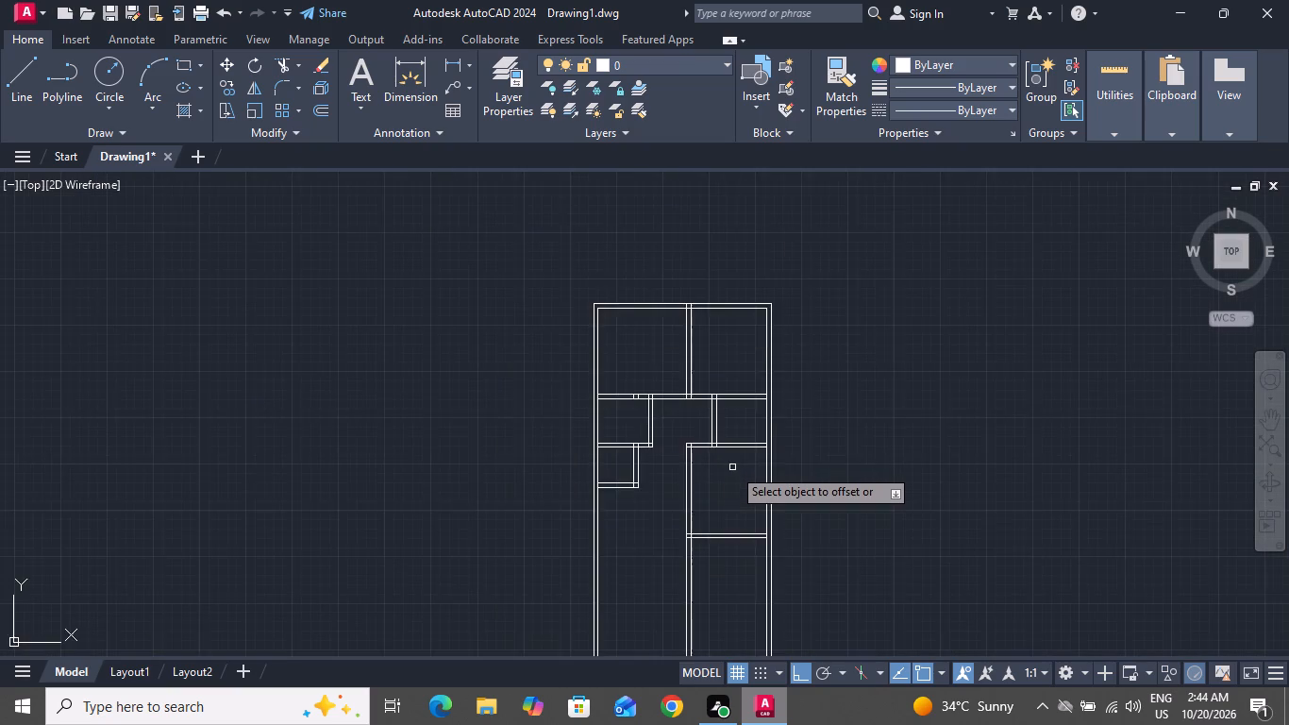
scroll(732, 467, "down", 1)
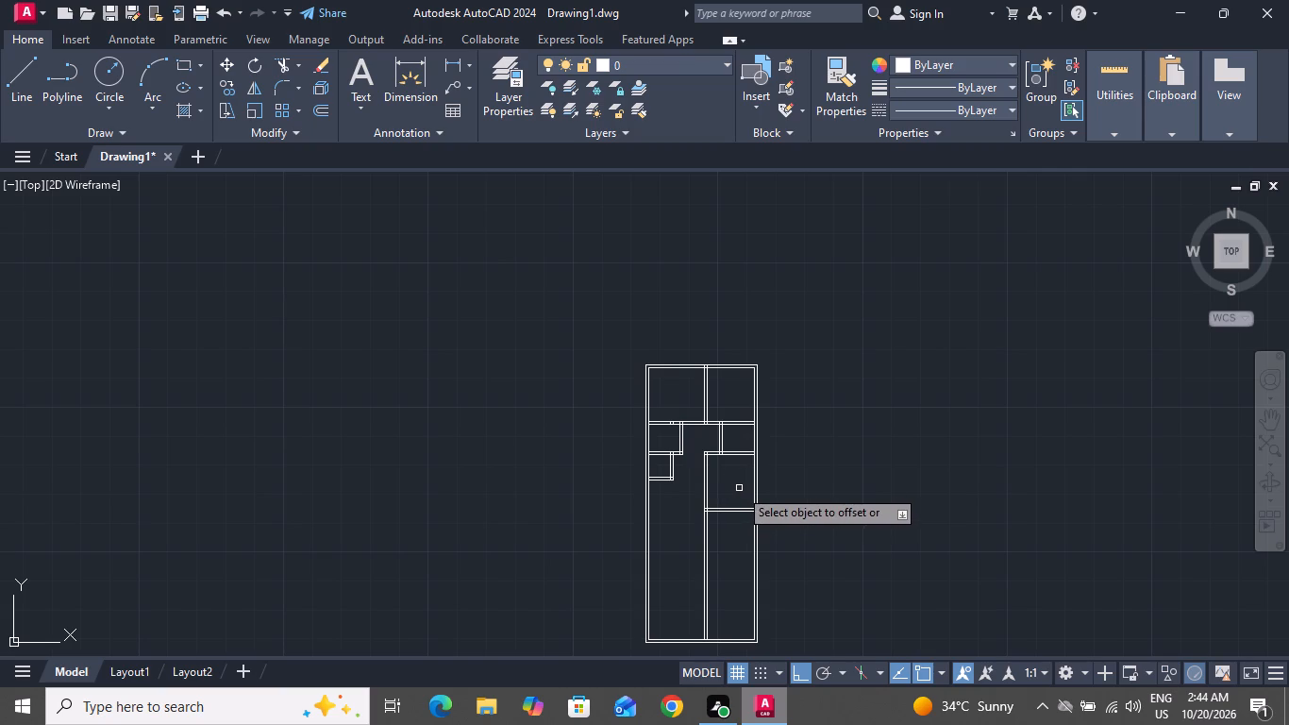
scroll(691, 522, "up", 2)
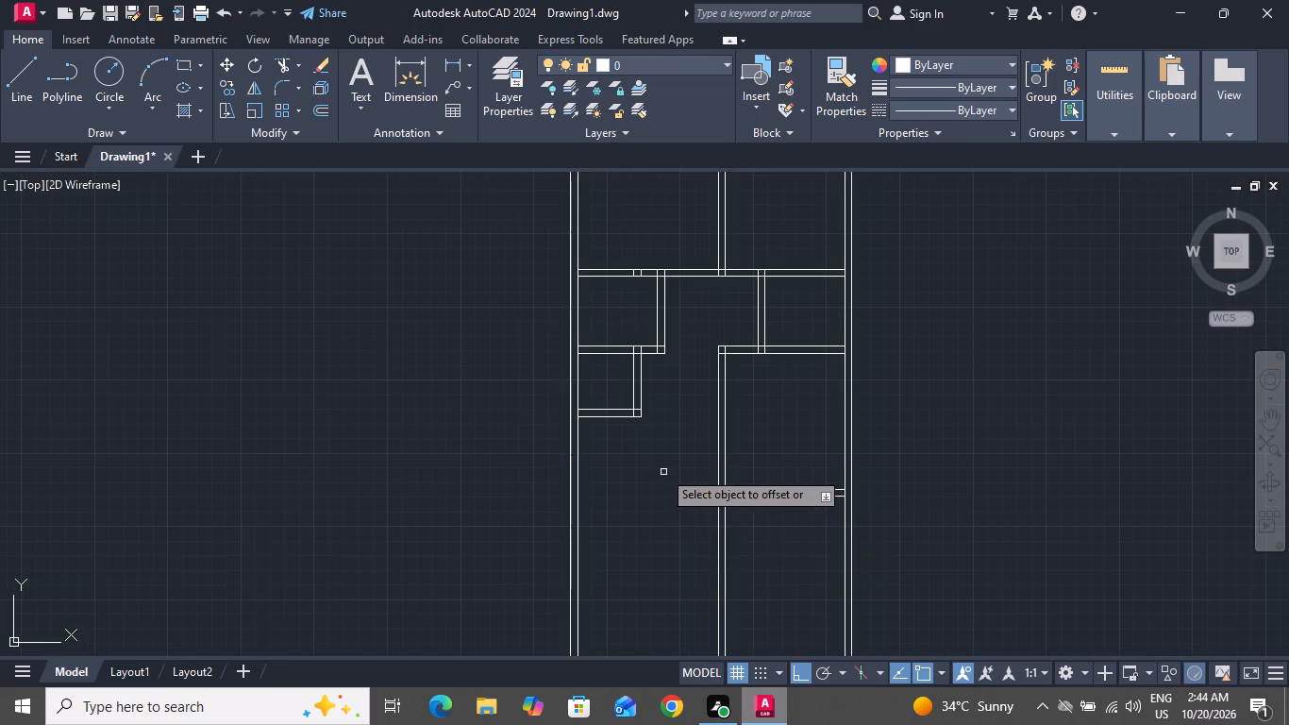
left_click(621, 418)
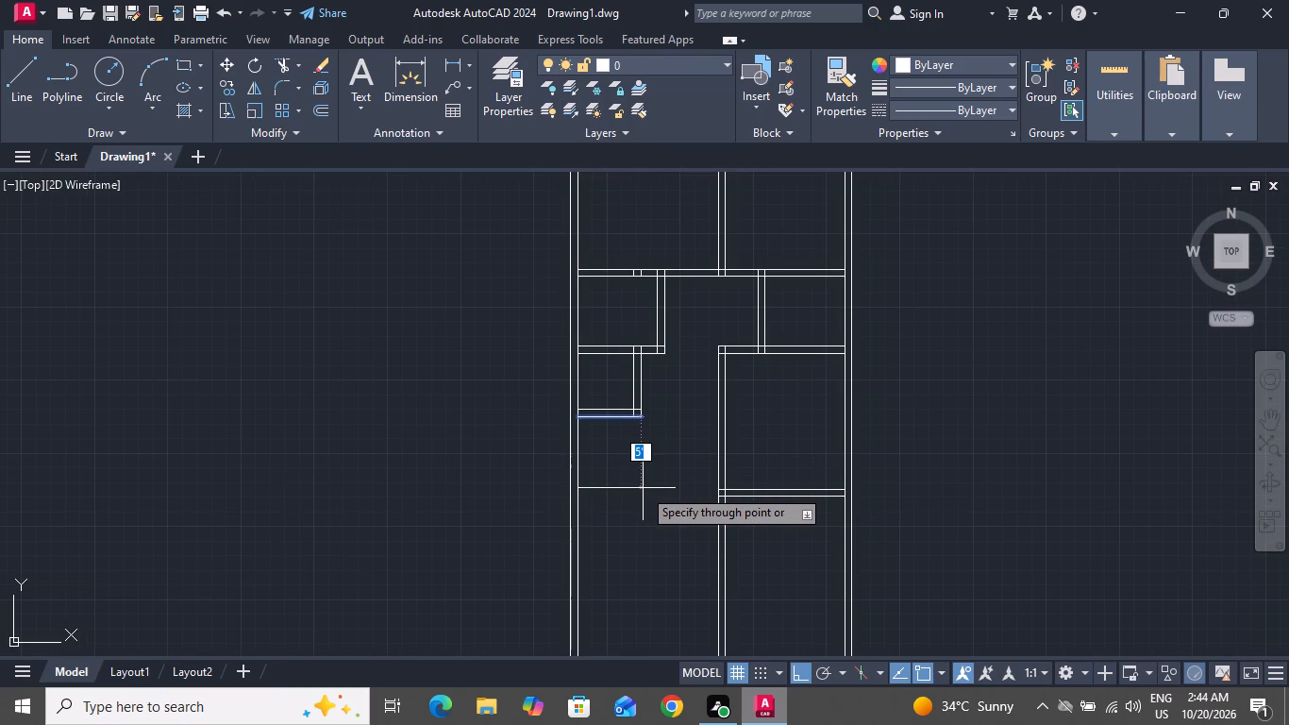
key("1")
key("9")
key("apostrophe")
key("Return")
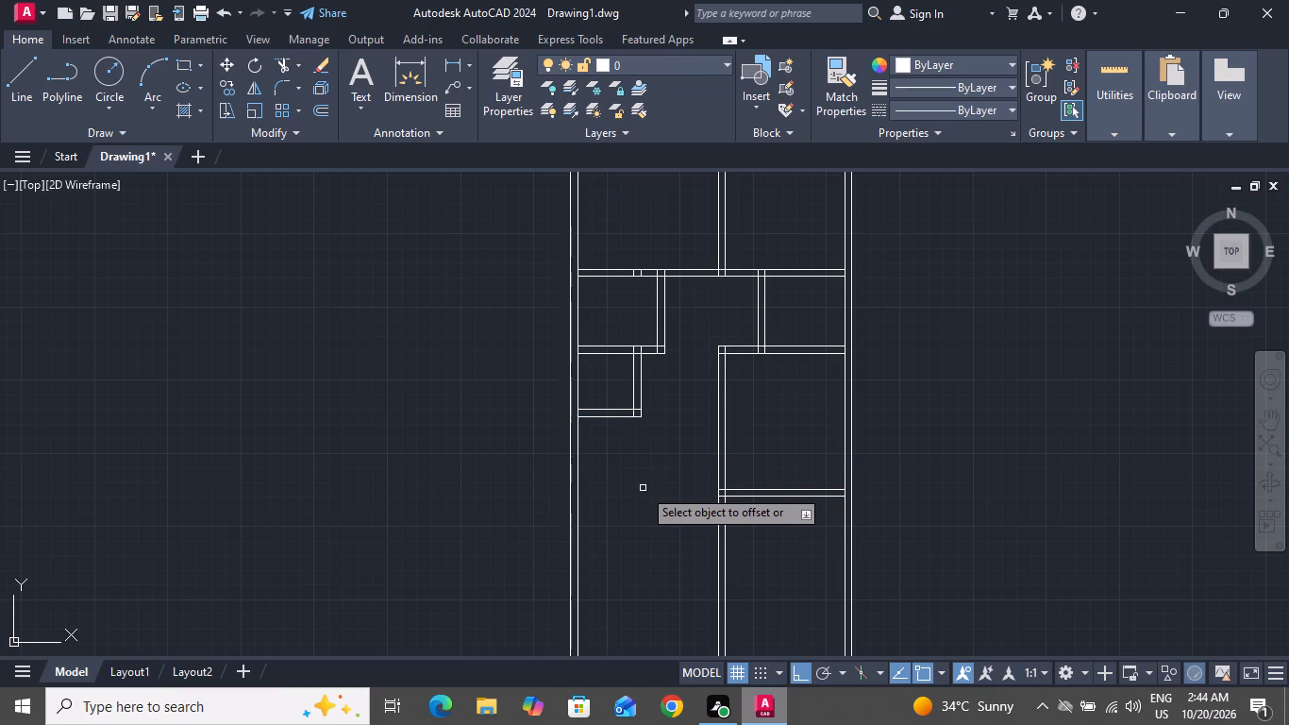
Offset the new short horizontal line near the plan's lower end 6" downward to form a wall.
scroll(654, 431, "down", 3)
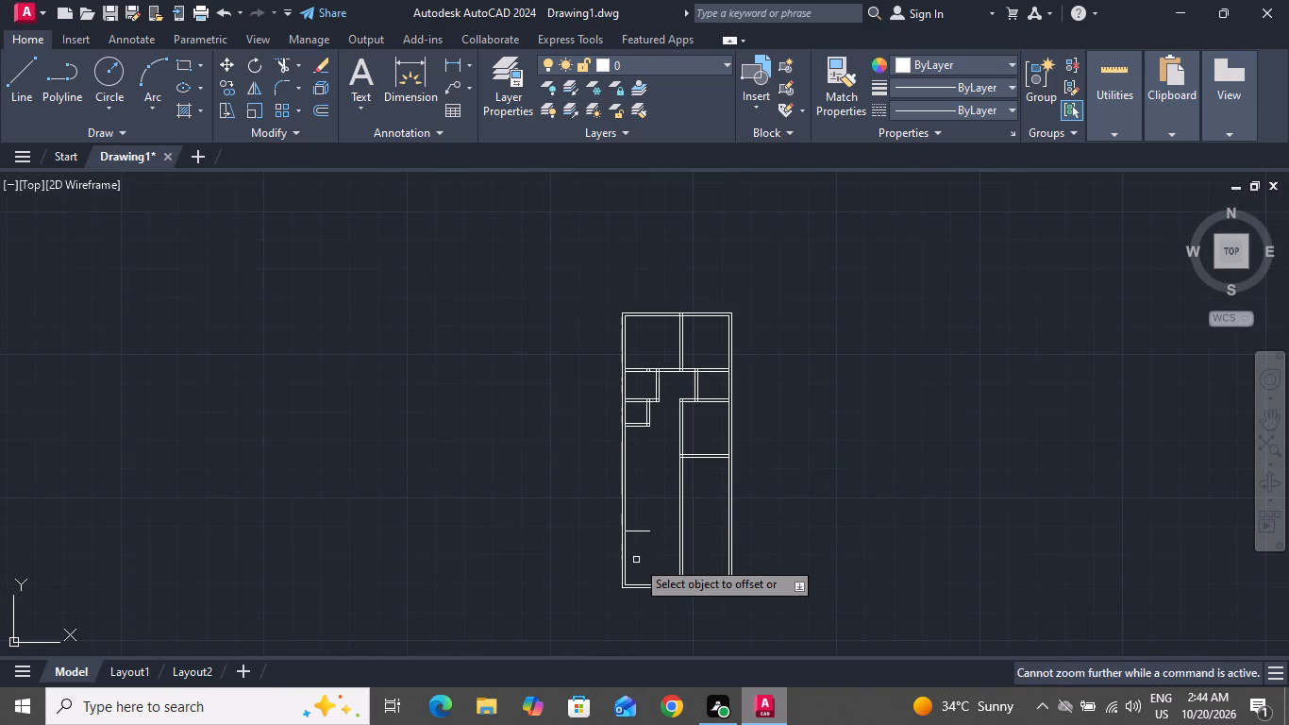
scroll(636, 559, "up", 2)
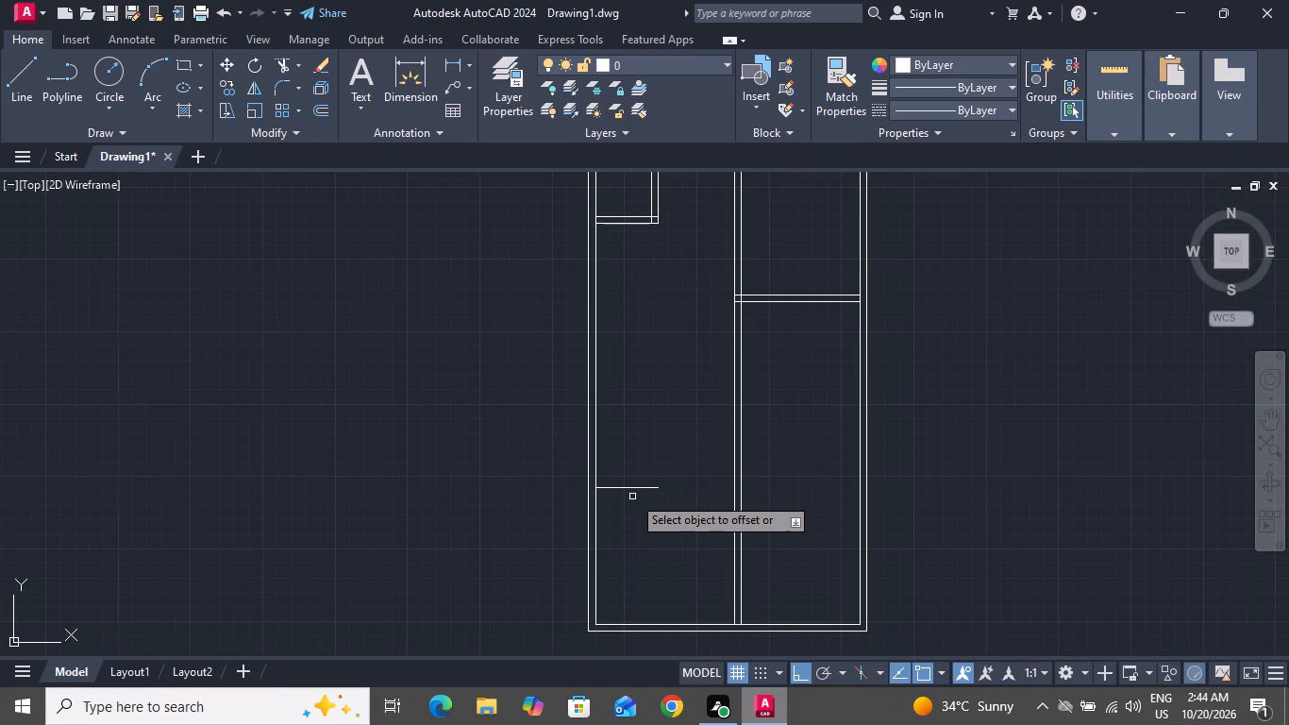
left_click(632, 488)
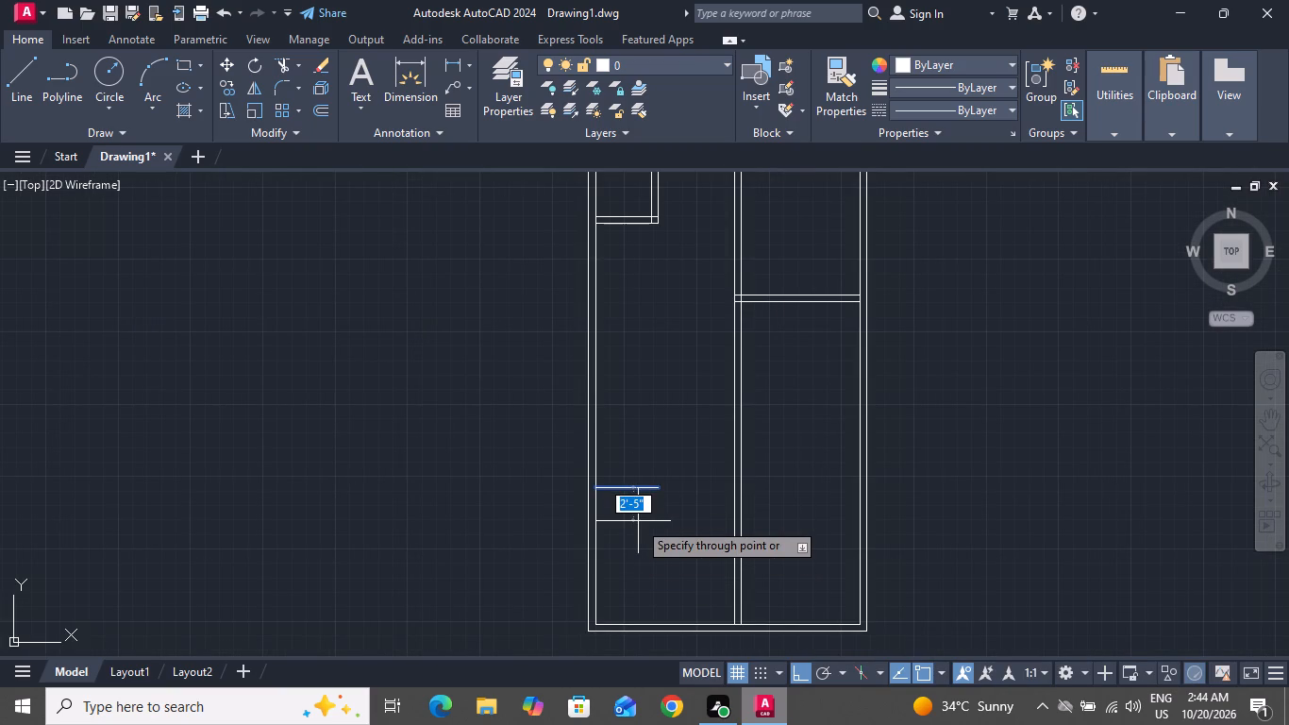
key("6")
key("shift+quotedbl")
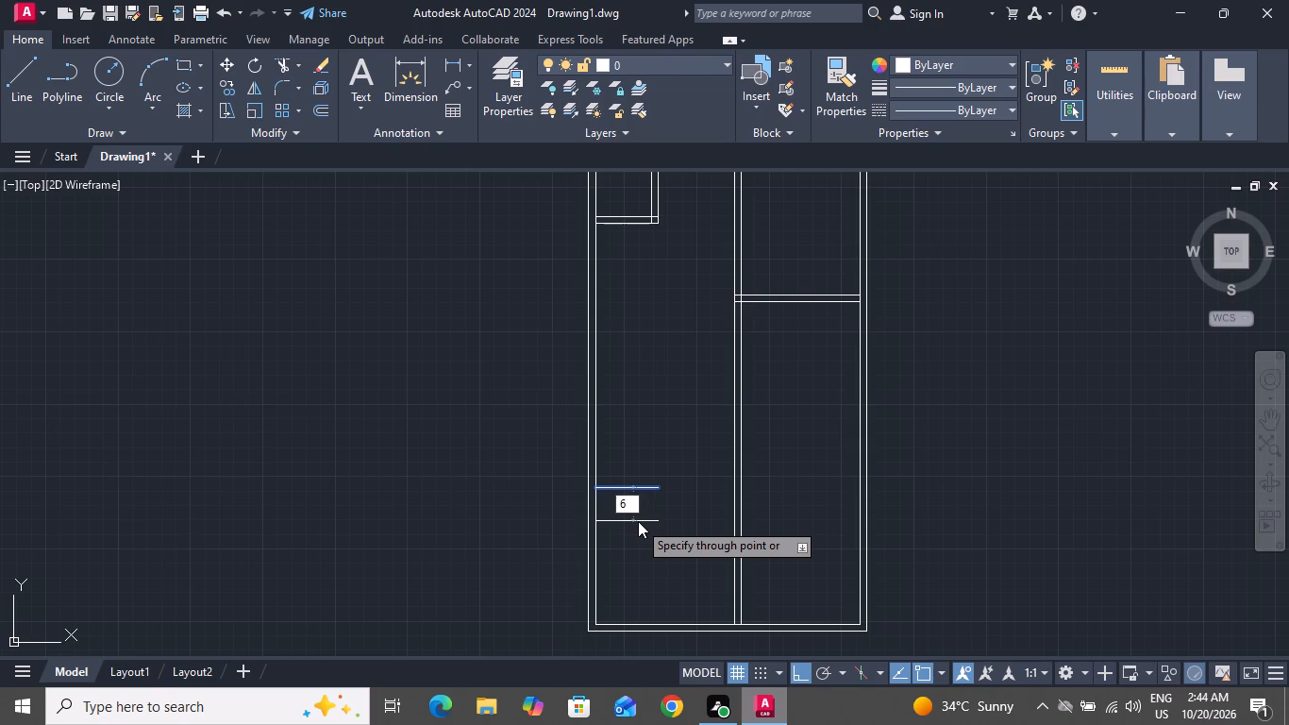
key("Return")
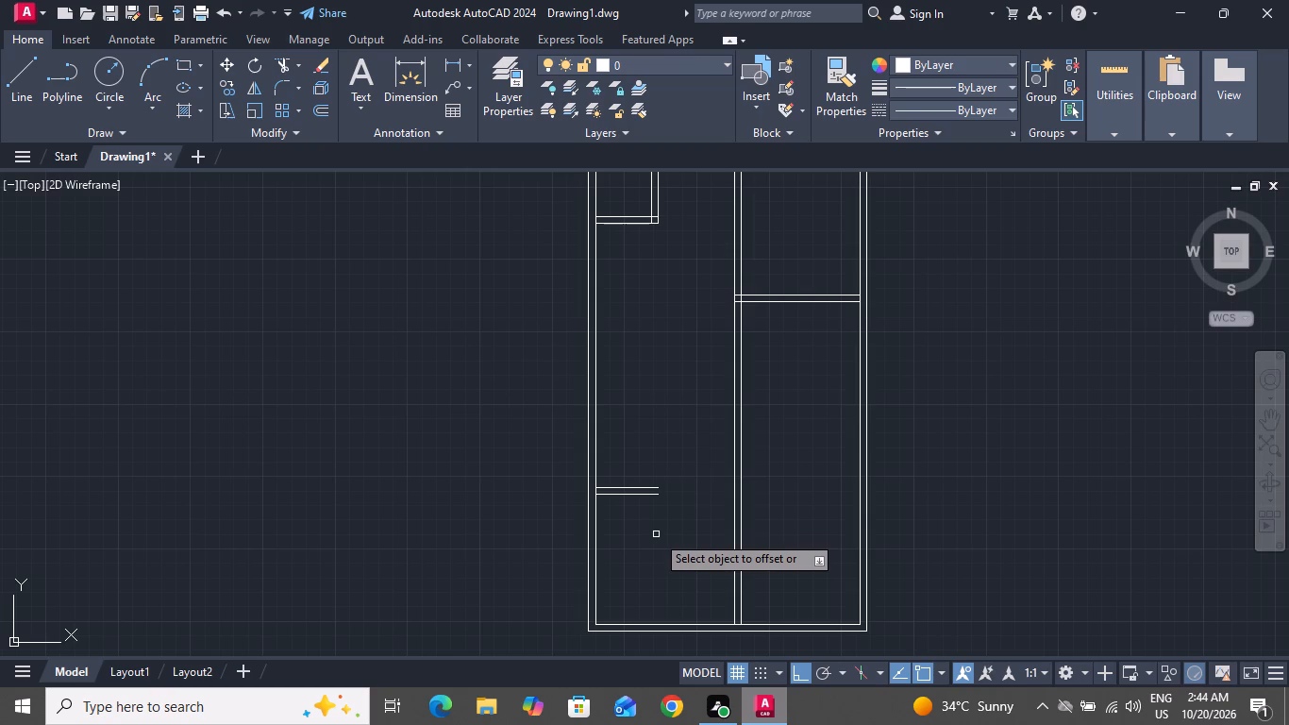
right_click(657, 534)
left_click(702, 365)
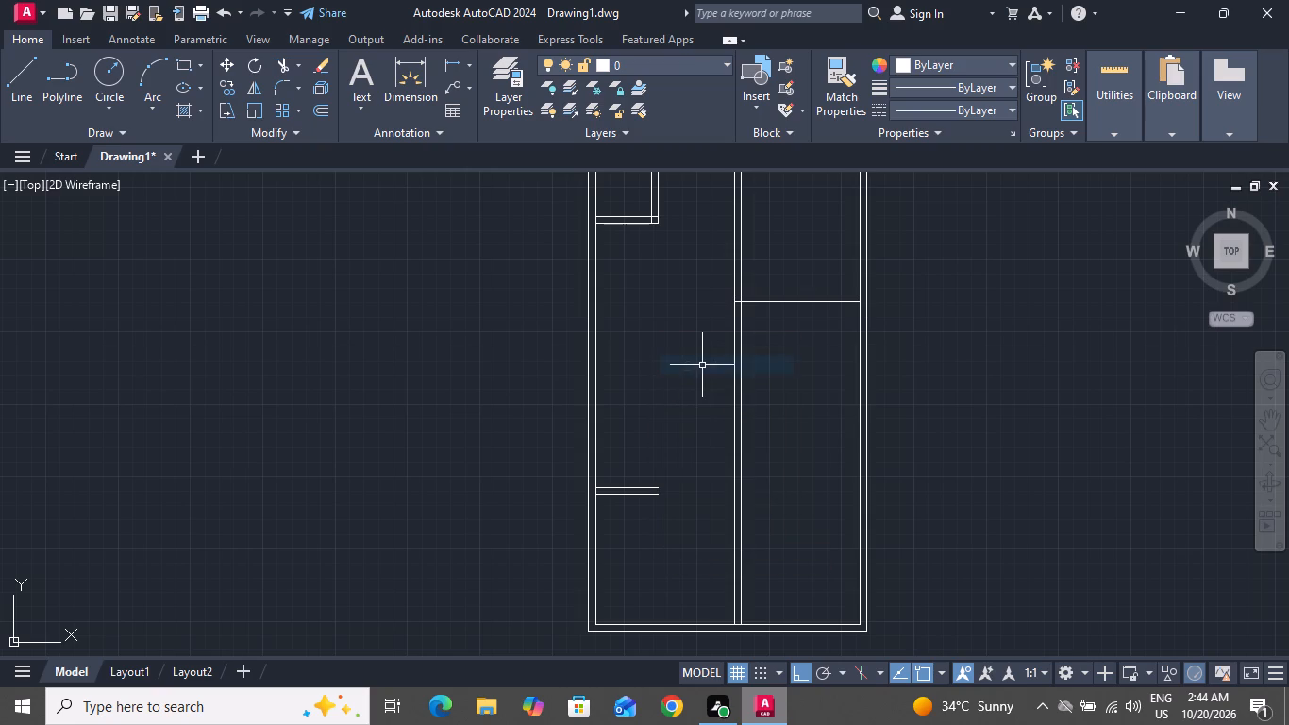
Extend both lines of the new lower wall across the plan to the outer lines of the left and right exterior walls.
key("e")
key("x")
key("space")
key("space")
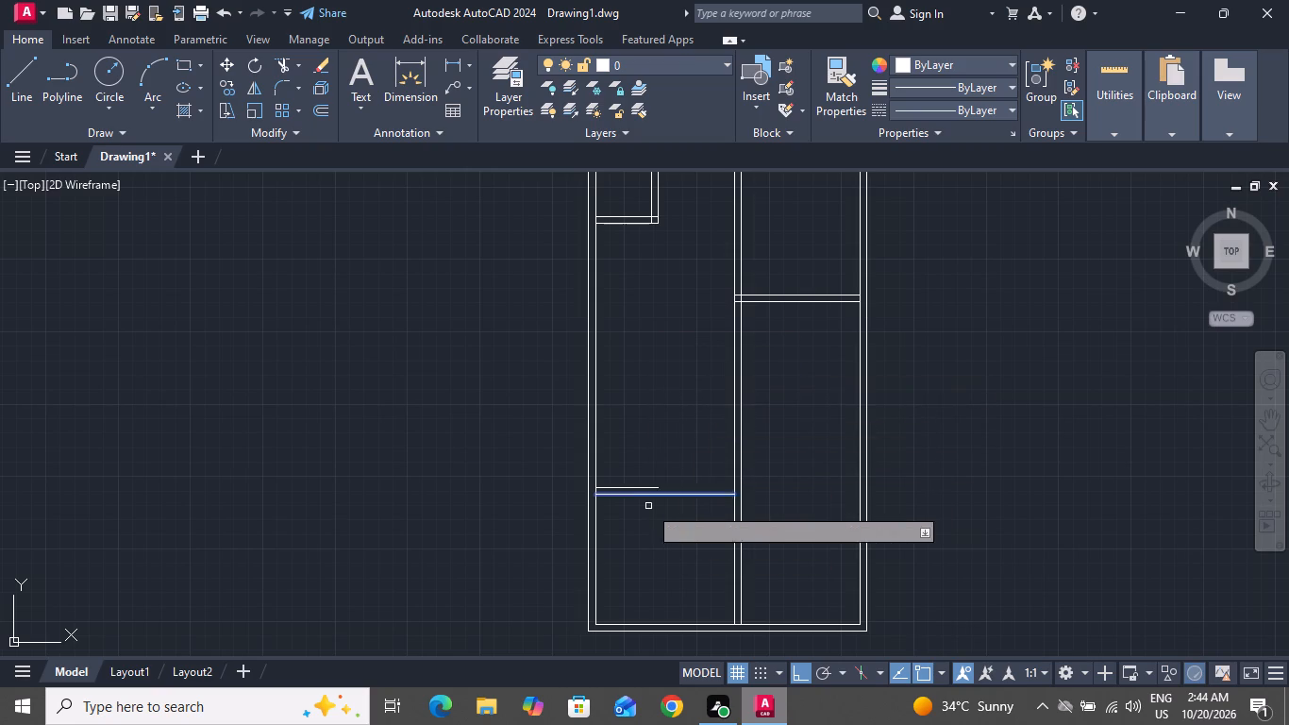
left_click(658, 495)
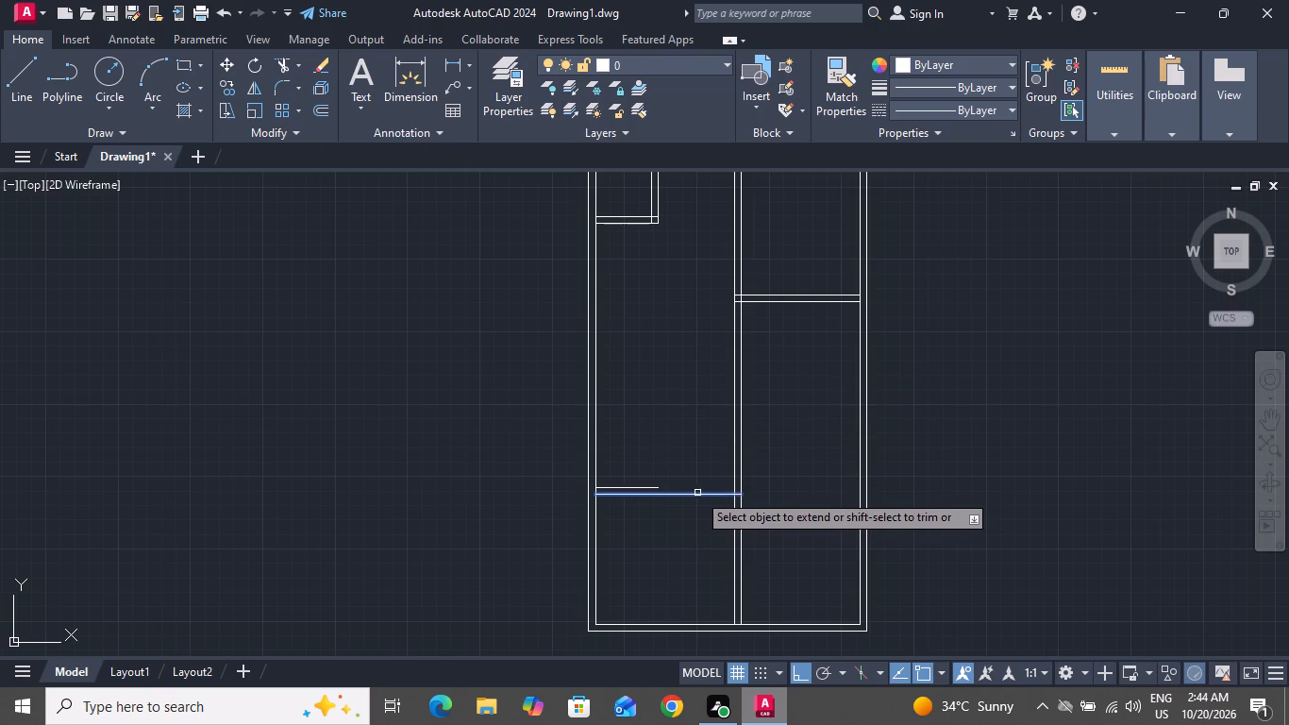
left_click(698, 492)
left_click(729, 522)
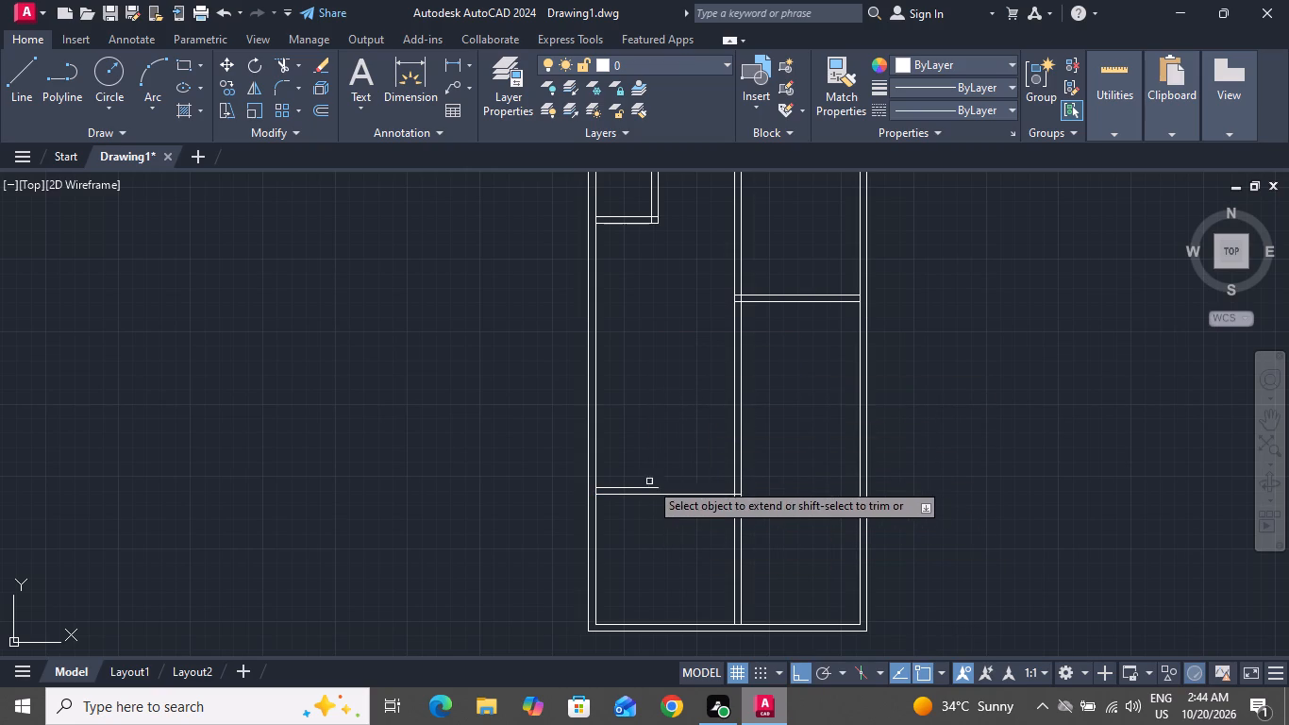
left_click(637, 474)
left_click(638, 528)
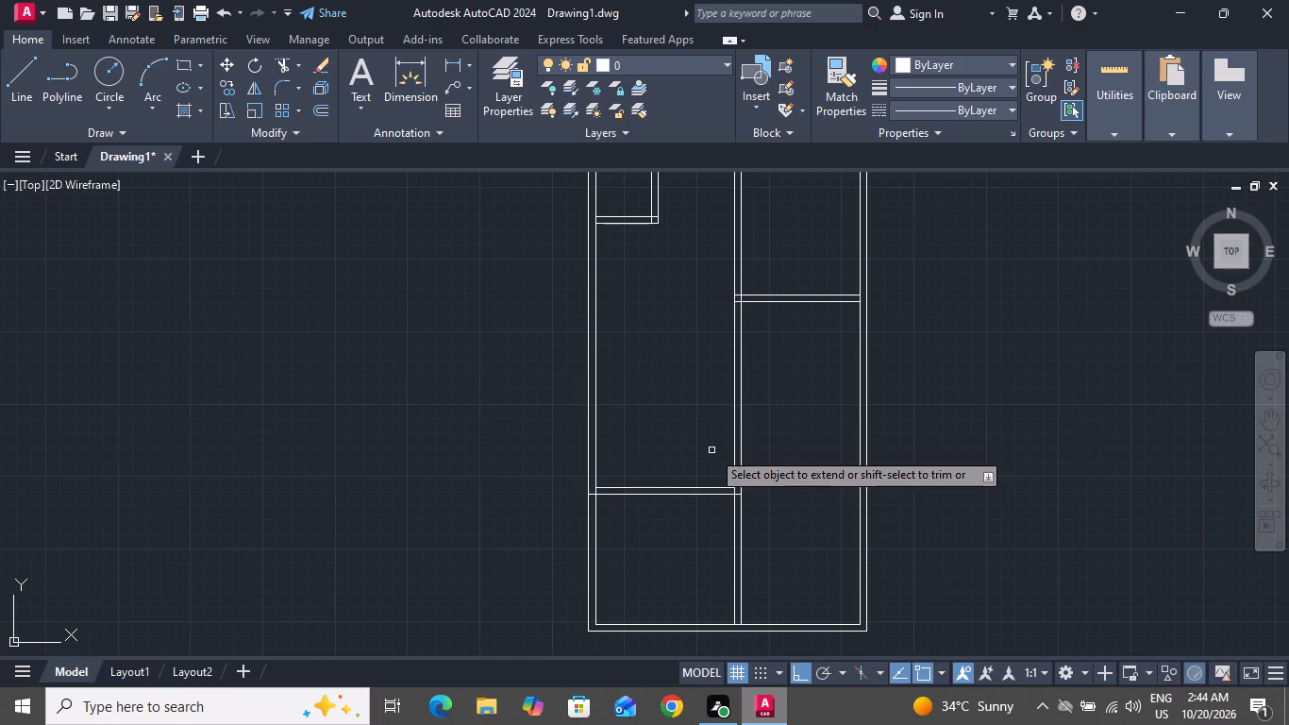
left_click(711, 450)
left_click(715, 537)
left_click(715, 474)
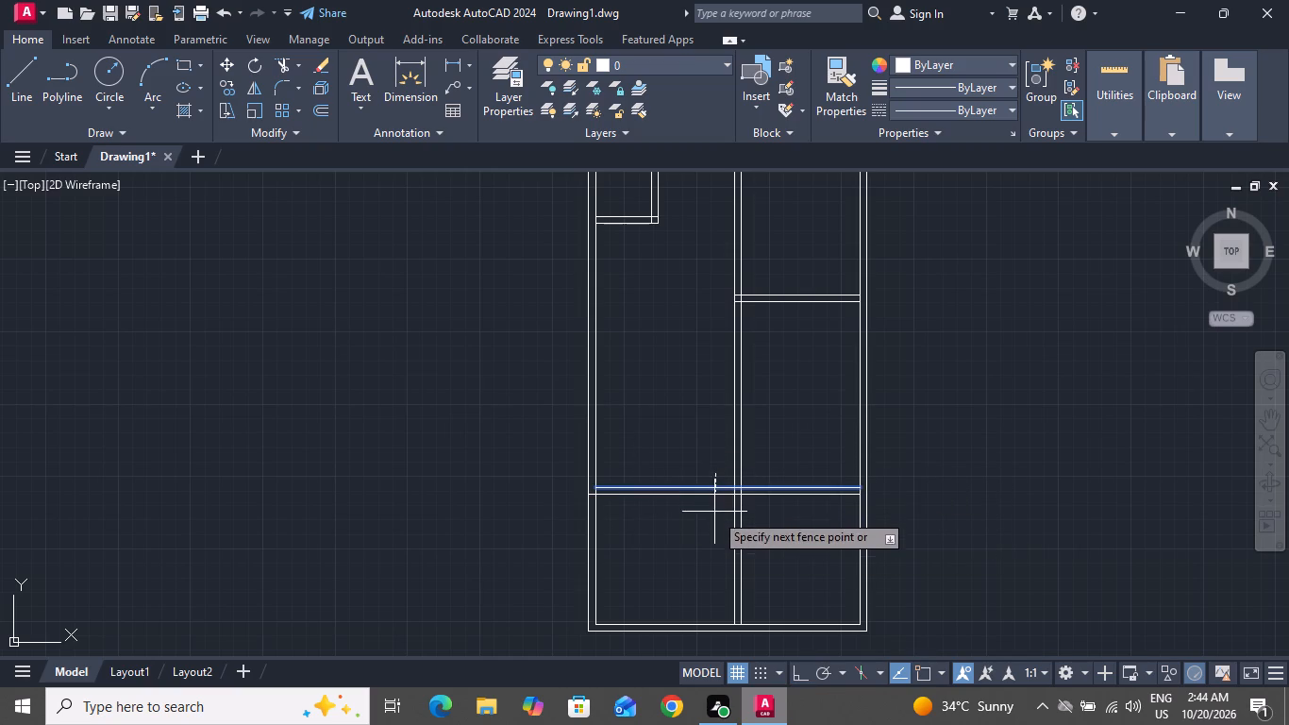
left_click(714, 523)
left_click(792, 466)
left_click(808, 517)
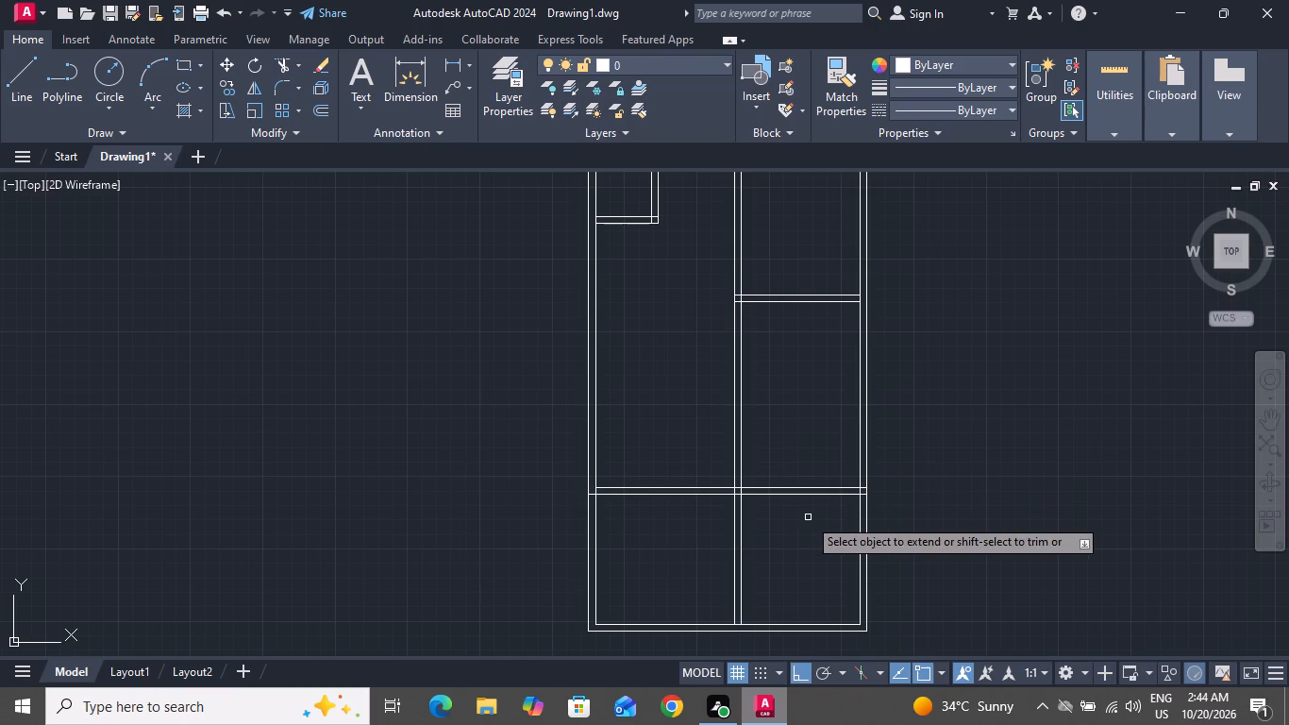
left_click(624, 471)
left_click(620, 513)
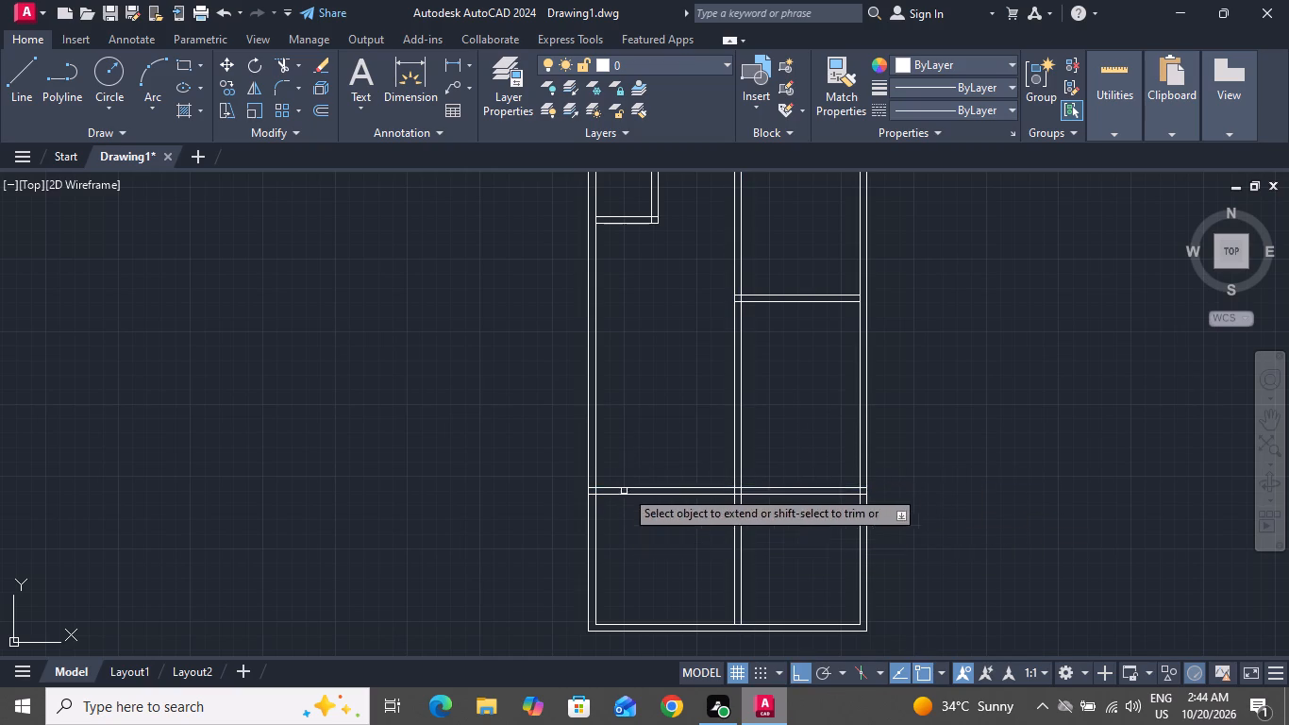
right_click(648, 440)
left_click(717, 464)
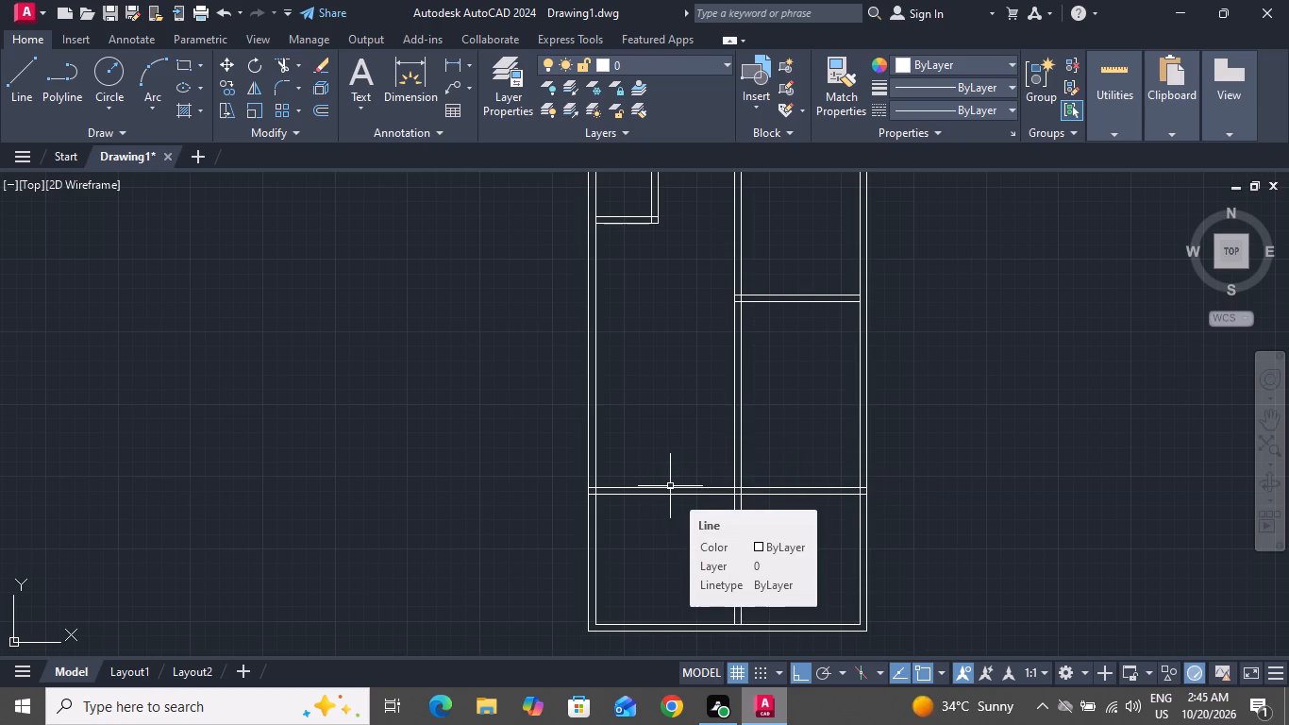
Trim the central partition lines inside the top exterior wall, and that wall's inner line between the partition's two lines.
scroll(698, 497, "down", 1)
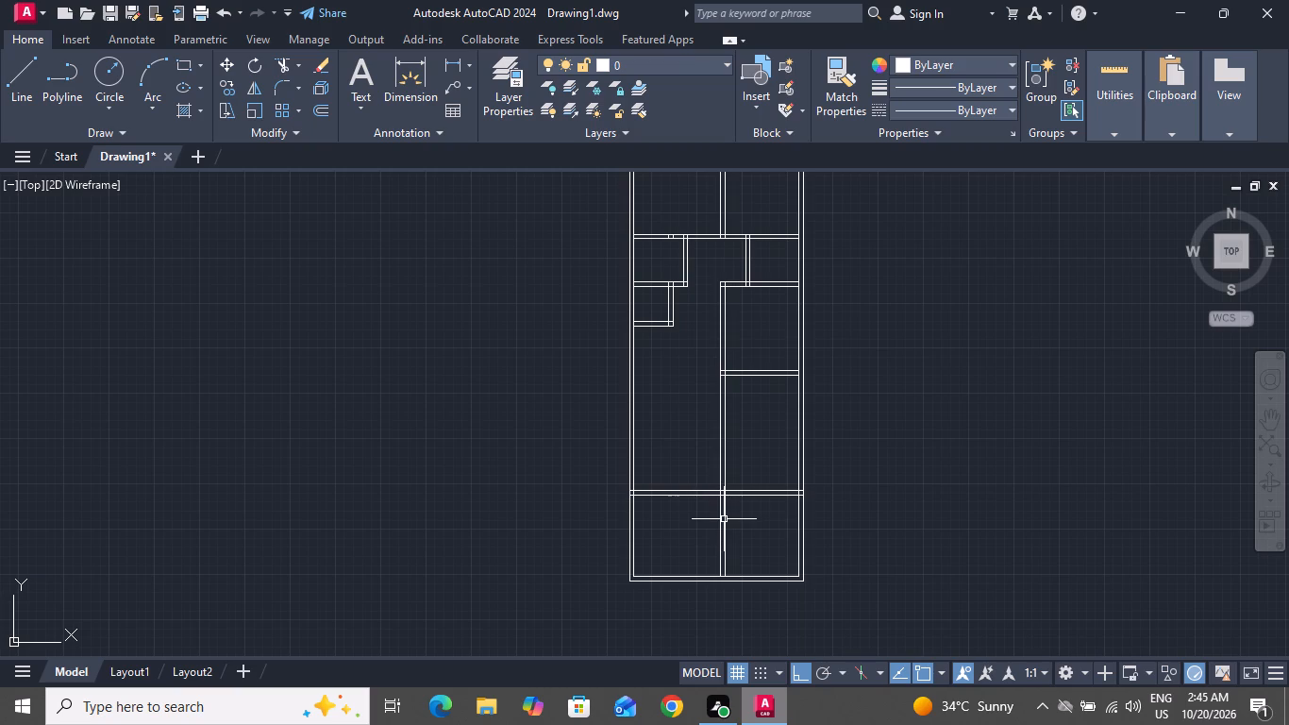
scroll(727, 523, "down", 1)
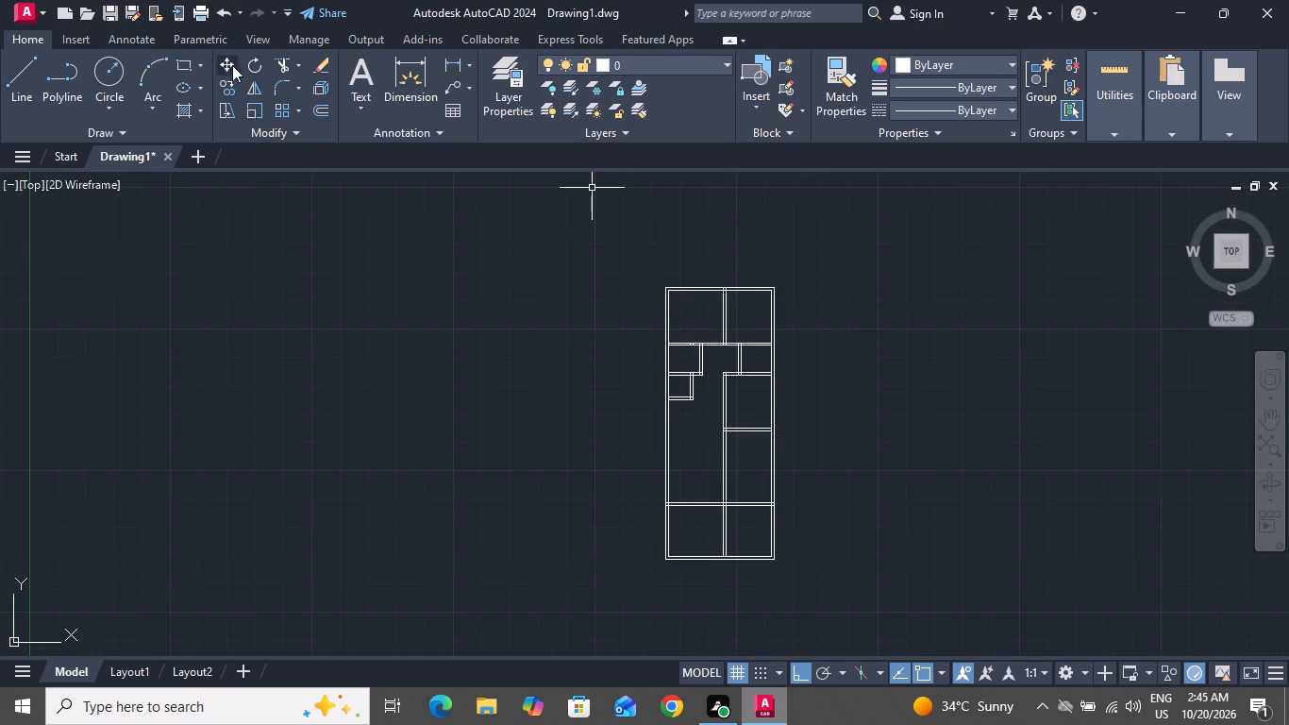
left_click(276, 59)
scroll(763, 282, "up", 4)
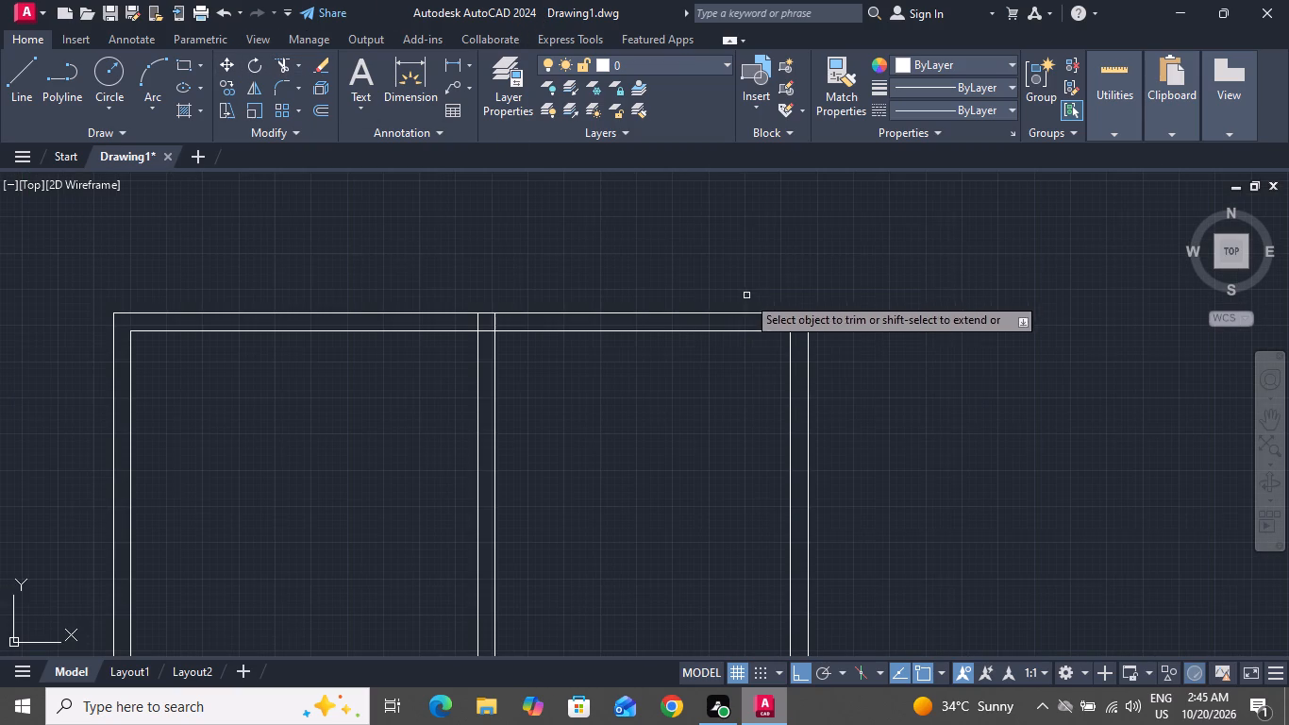
scroll(539, 333, "up", 3)
left_click(393, 292)
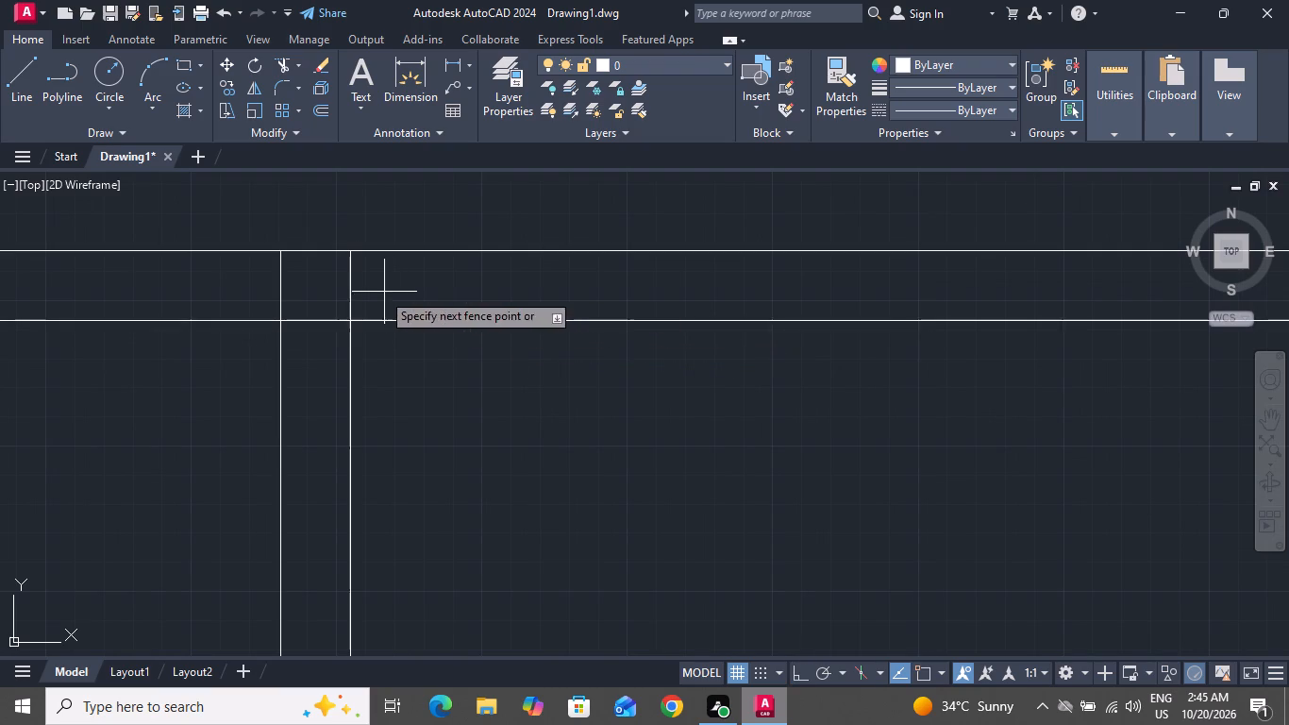
left_click(263, 298)
left_click(318, 305)
left_click(313, 382)
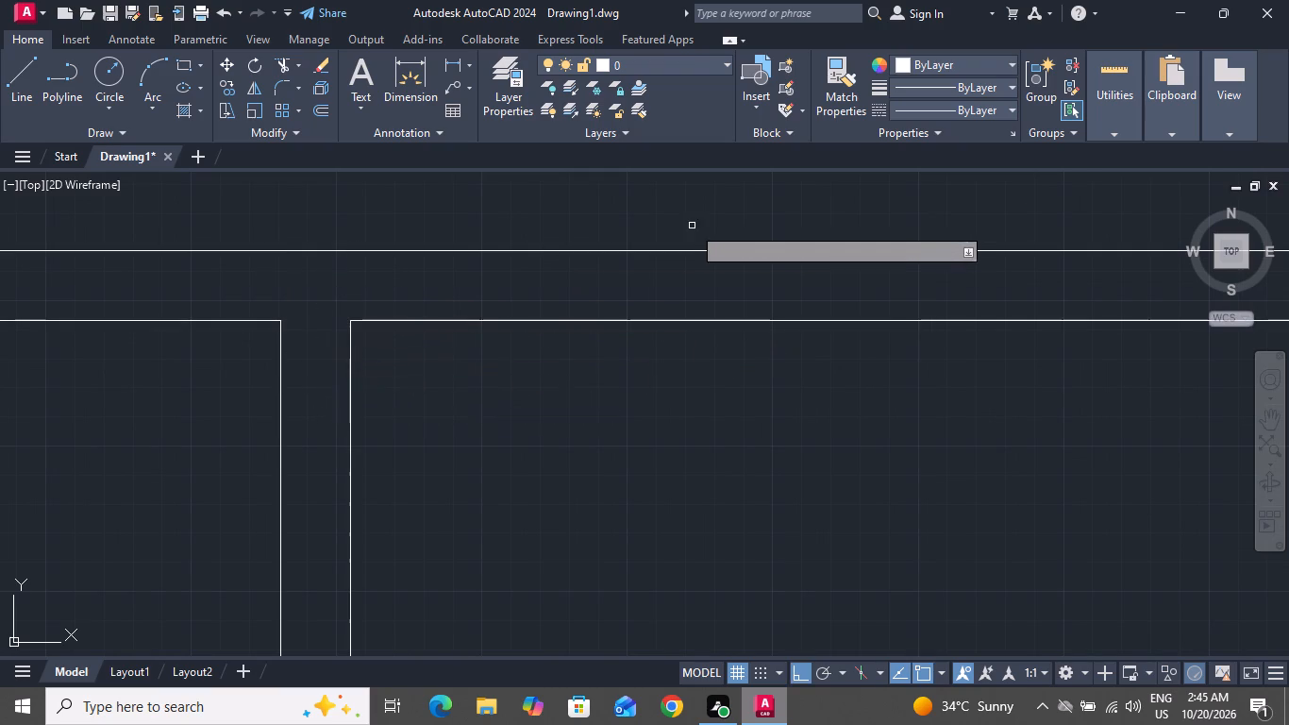
Trim the right exterior wall's inner line between the two lines of the upper cross wall.
scroll(695, 223, "down", 4)
scroll(821, 467, "up", 2)
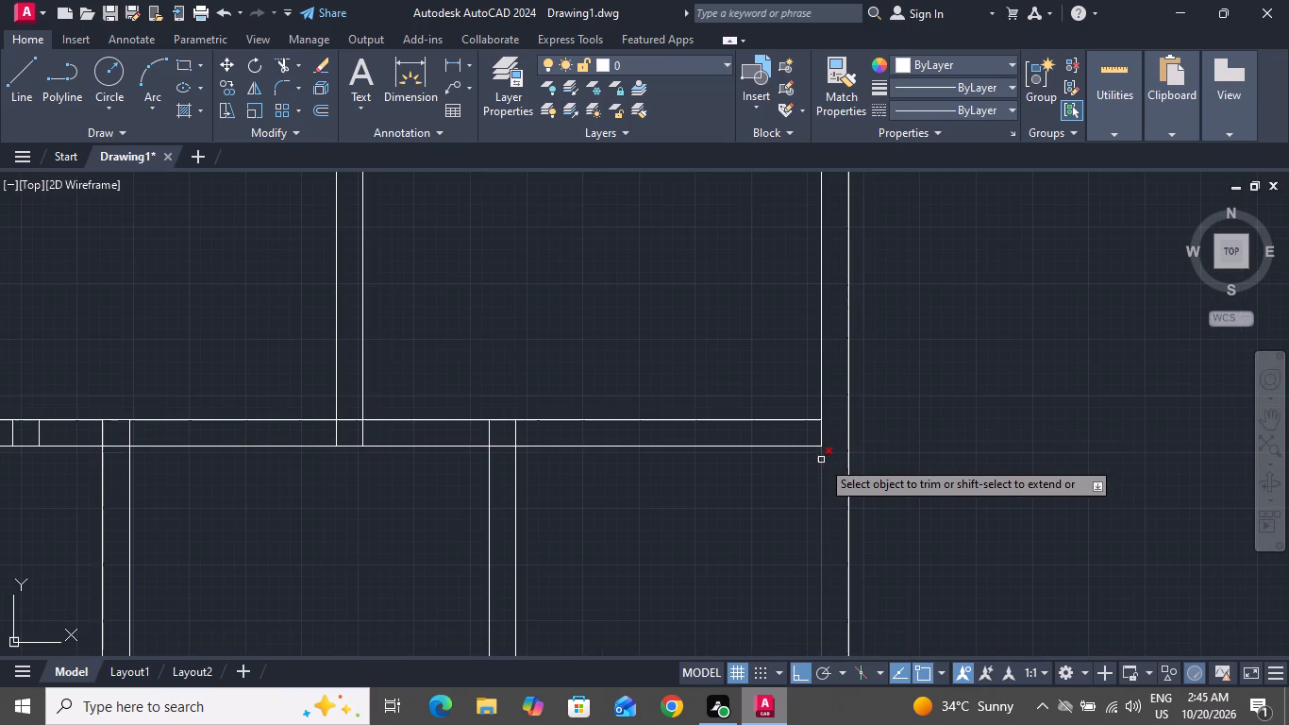
left_click(834, 421)
left_click(789, 436)
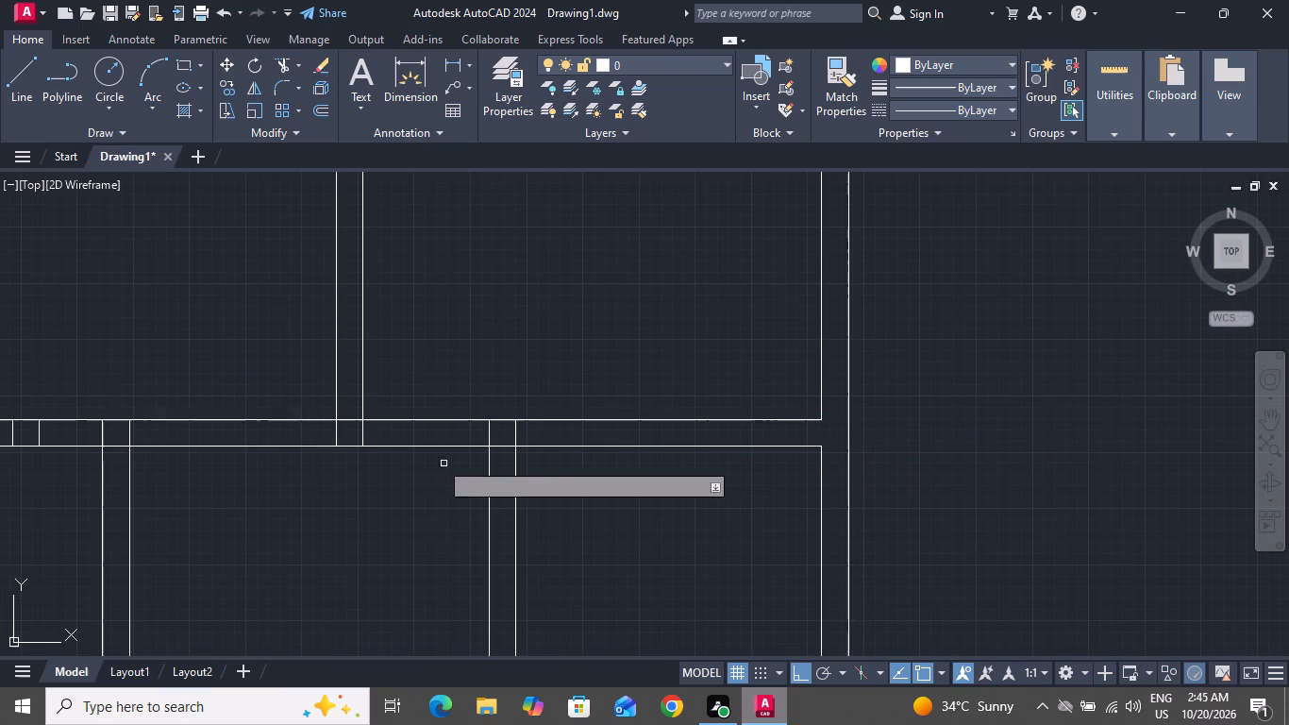
Trim the central and right partition lines inside the upper cross wall, and the wall line across the opening of each partition.
left_click(307, 430)
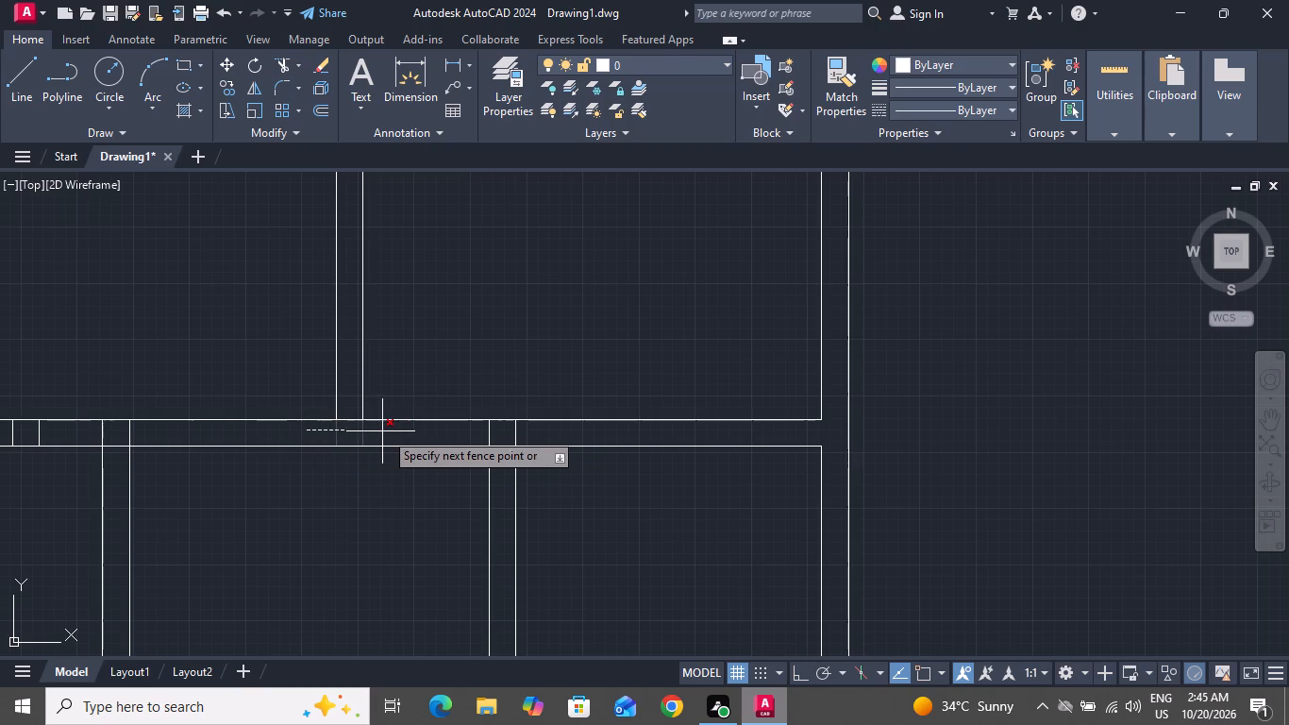
left_click(581, 430)
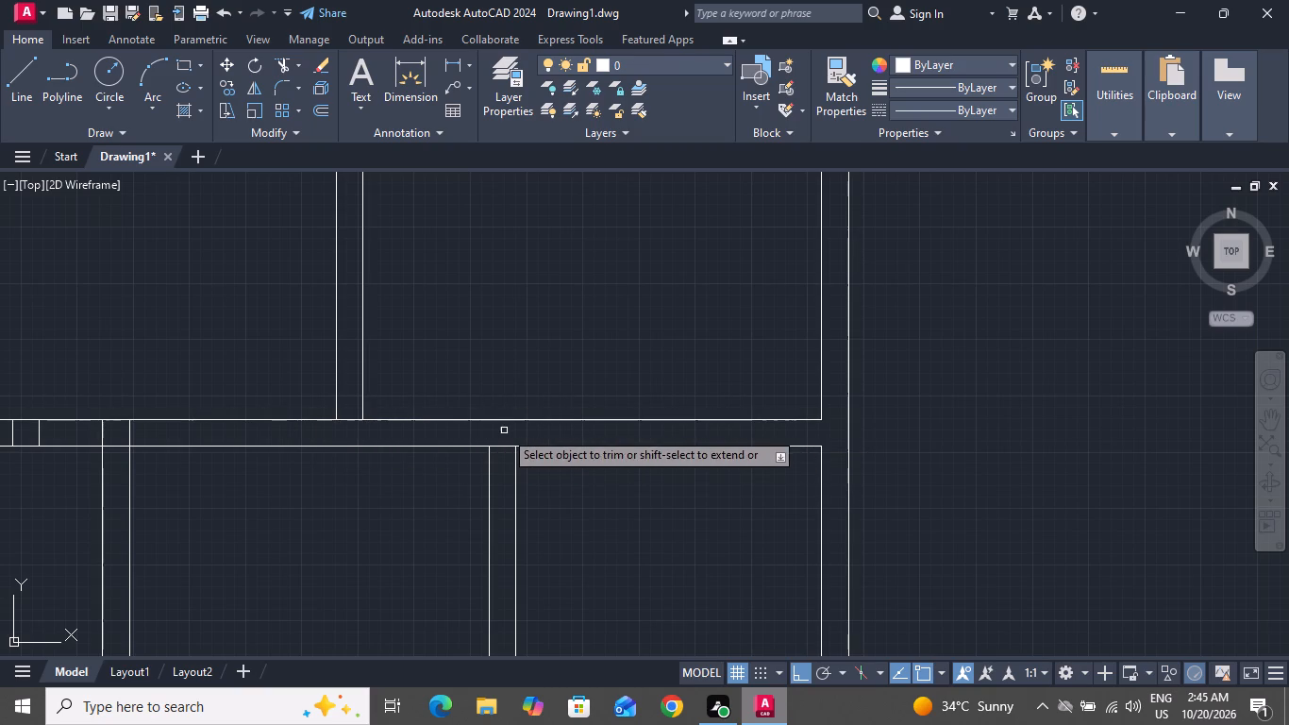
left_click(507, 430)
left_click(505, 469)
scroll(510, 378, "down", 3)
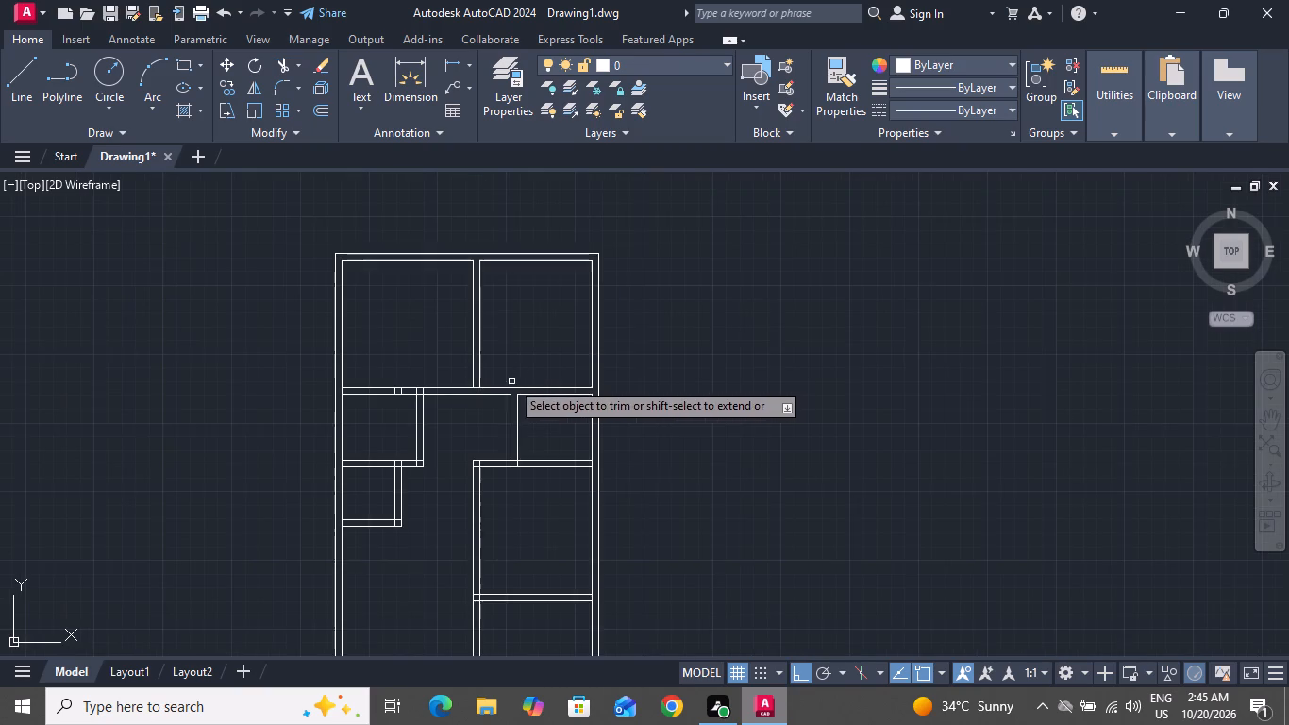
scroll(472, 394, "up", 5)
left_click(482, 372)
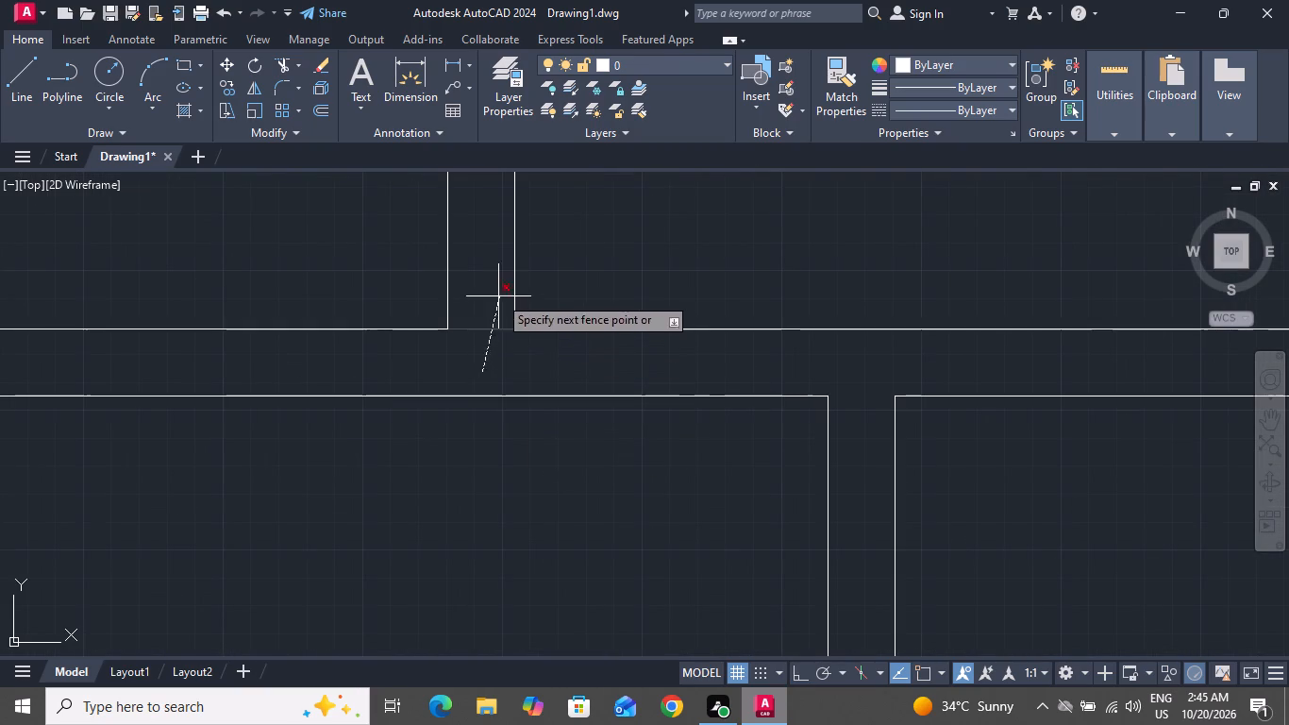
left_click(498, 295)
Trim the two short stubs and the left partition lines inside the upper cross wall, and the wall's lower line between that partition's lines.
scroll(578, 440, "down", 2)
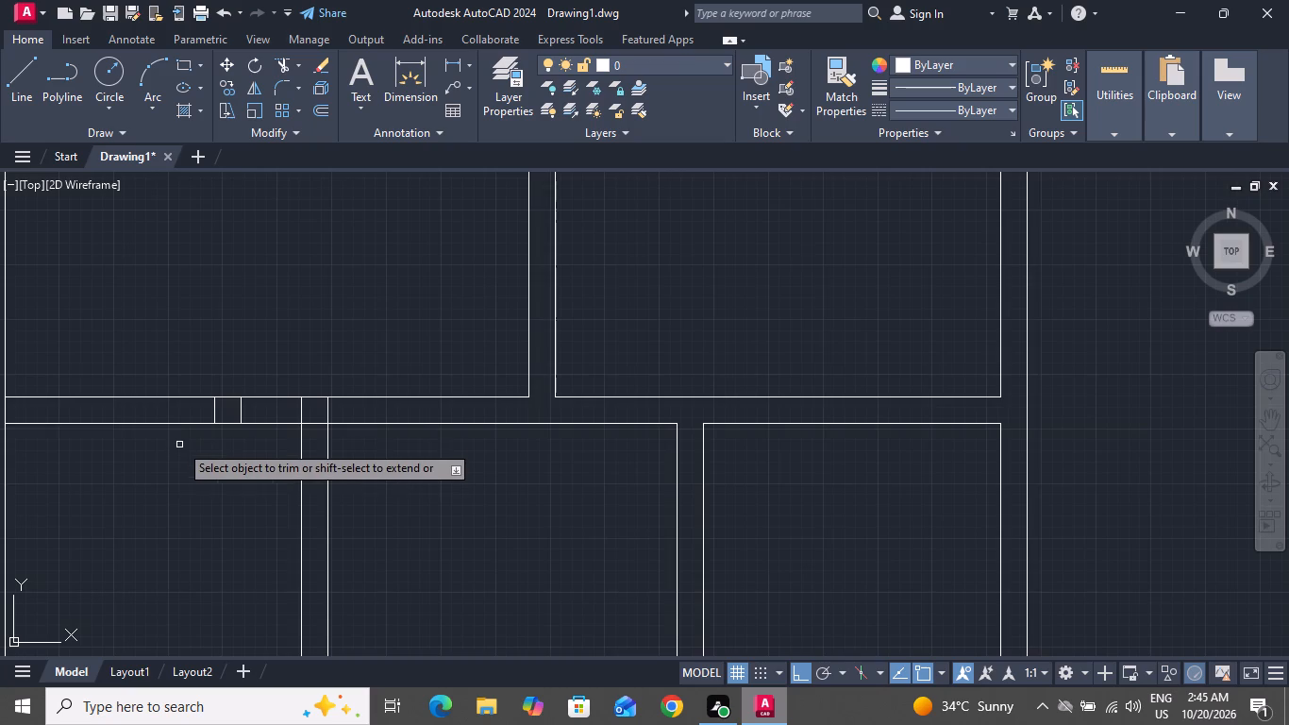
scroll(190, 416, "up", 1)
left_click(203, 410)
left_click(434, 403)
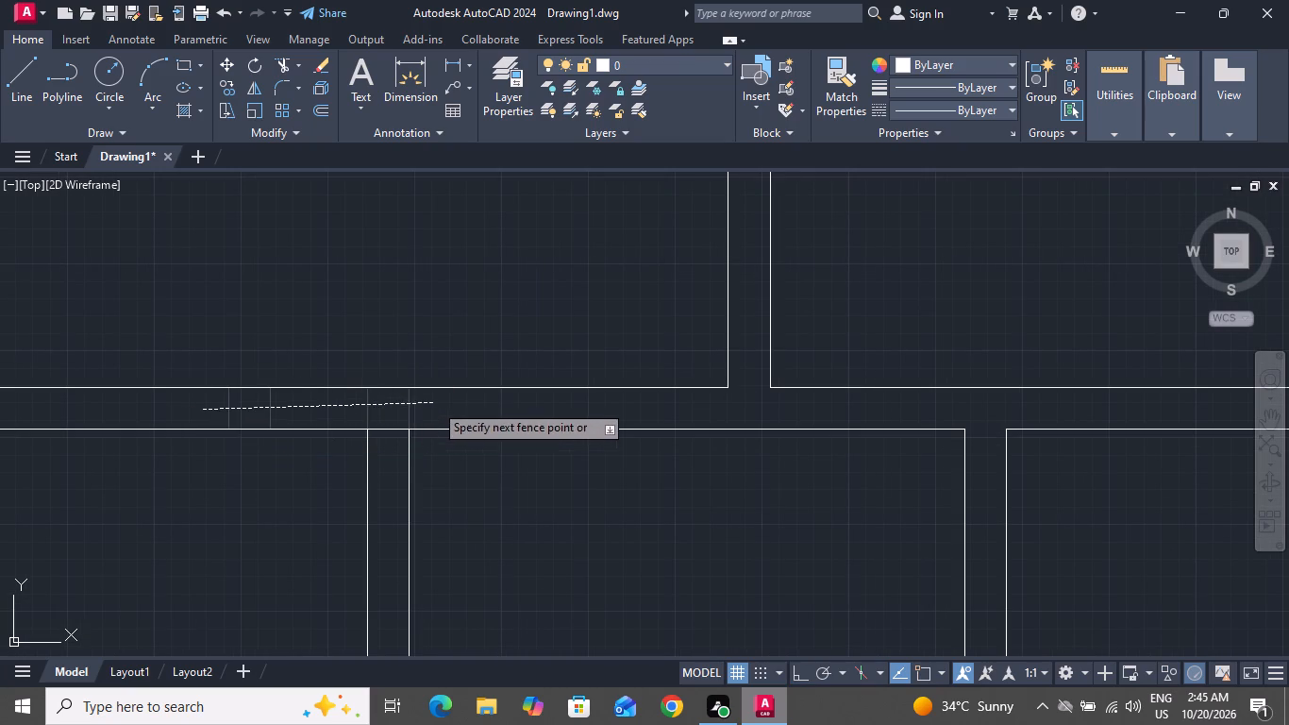
left_click(384, 416)
left_click(384, 447)
Trim the vertical lines crossing the left upper room's bottom wall and the overlapping lines at that wall's right corner.
scroll(404, 292, "down", 2)
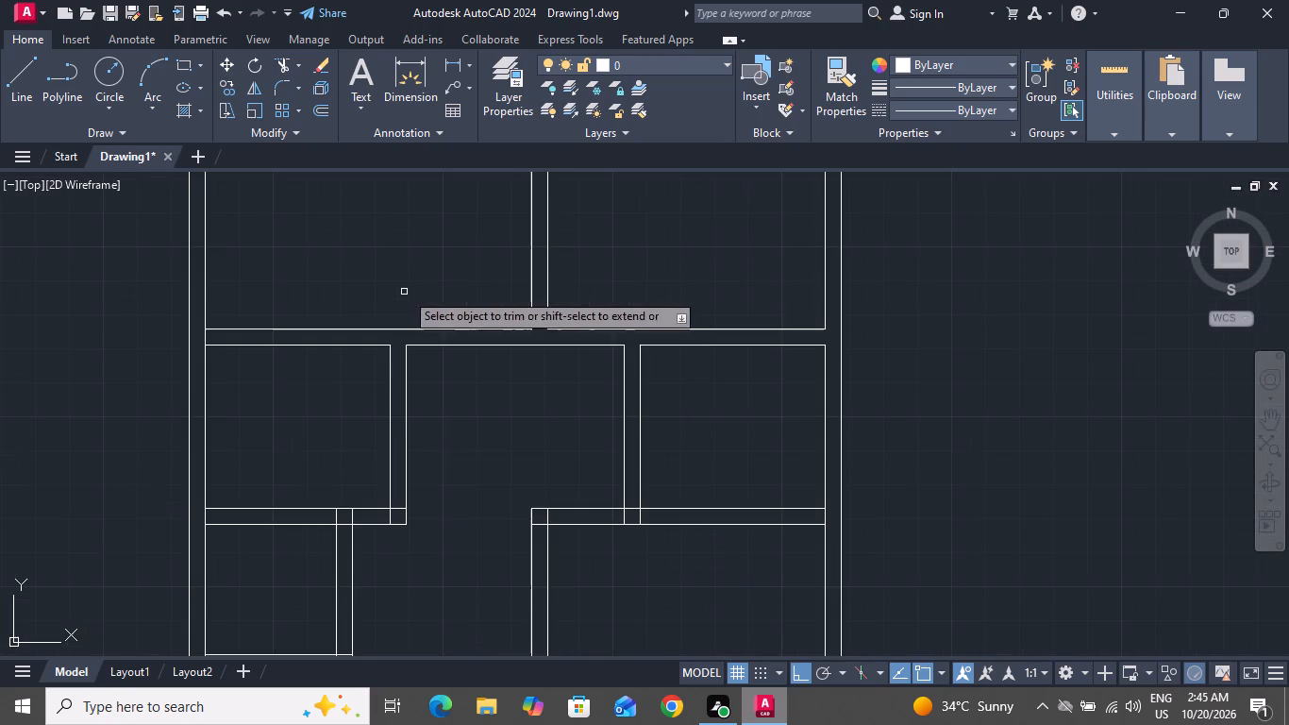
scroll(436, 310, "down", 1)
scroll(348, 435, "up", 4)
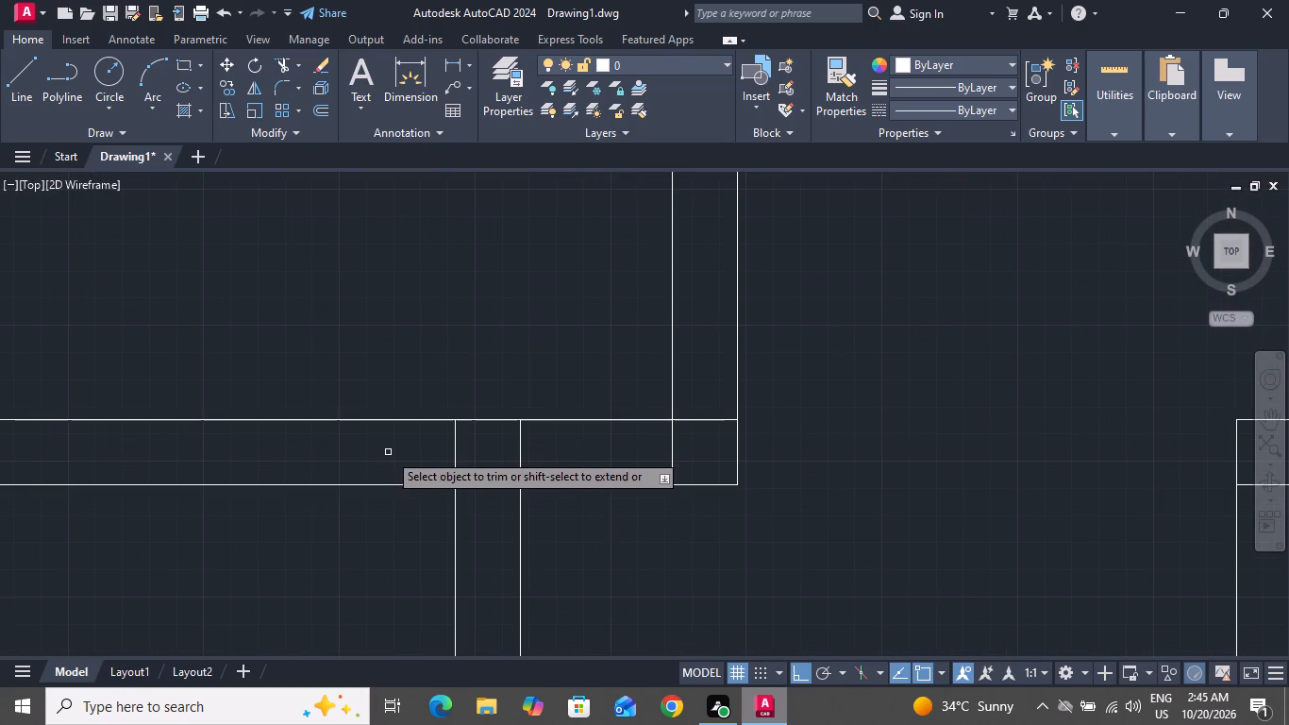
left_click(391, 455)
left_click(570, 451)
left_click(628, 450)
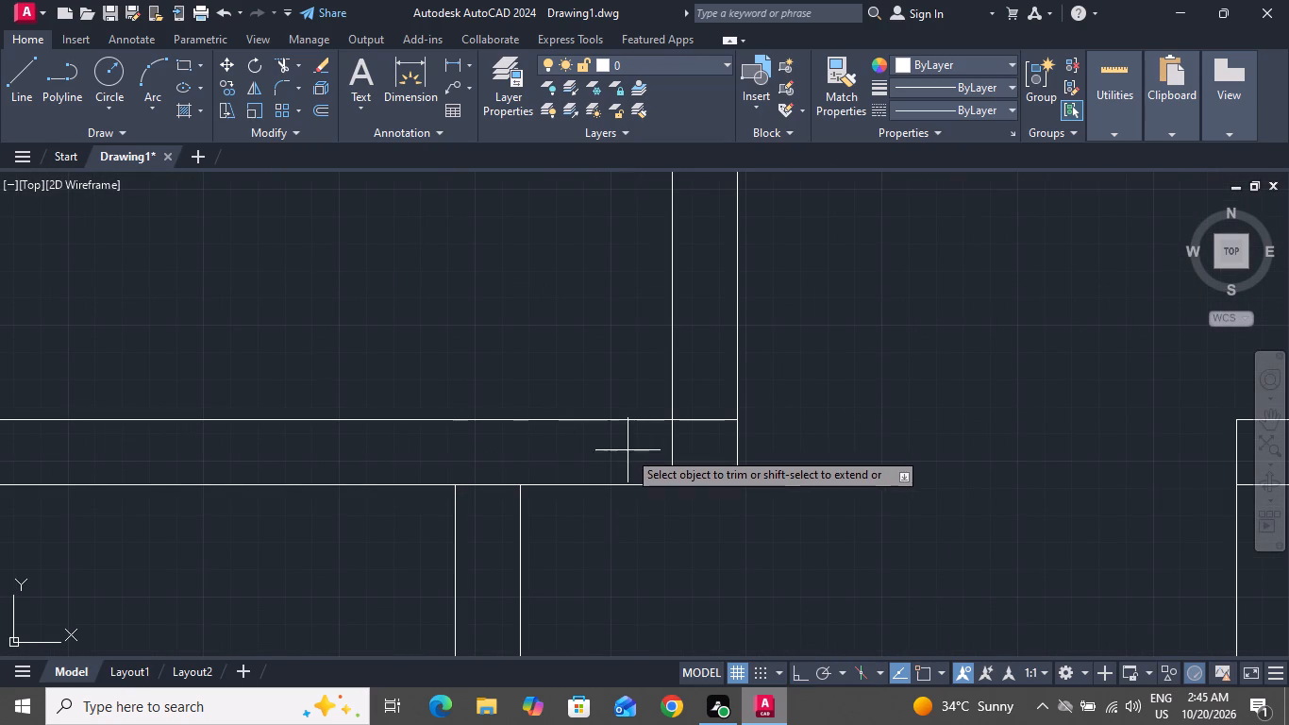
left_click(713, 403)
Trim that wall's lower line between the partition lines below it, and the left exterior wall's inner line between the wall's two lines.
scroll(695, 411, "down", 3)
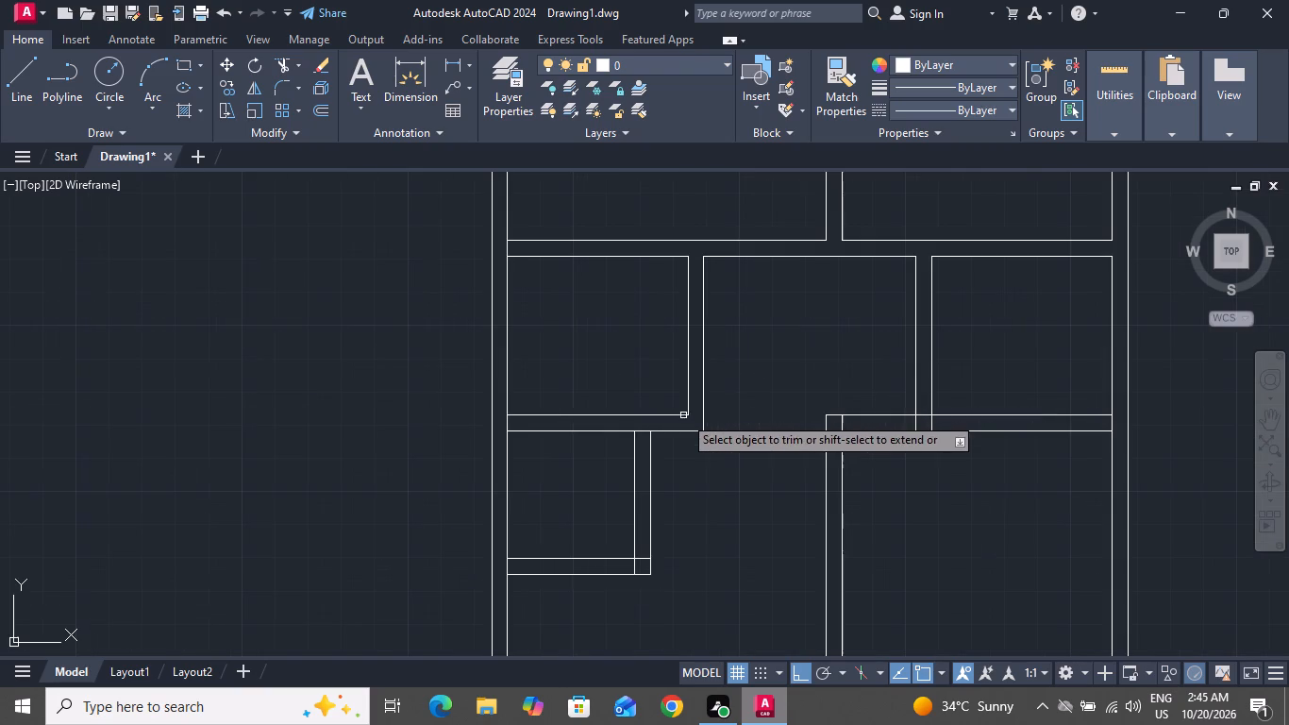
scroll(649, 437, "up", 3)
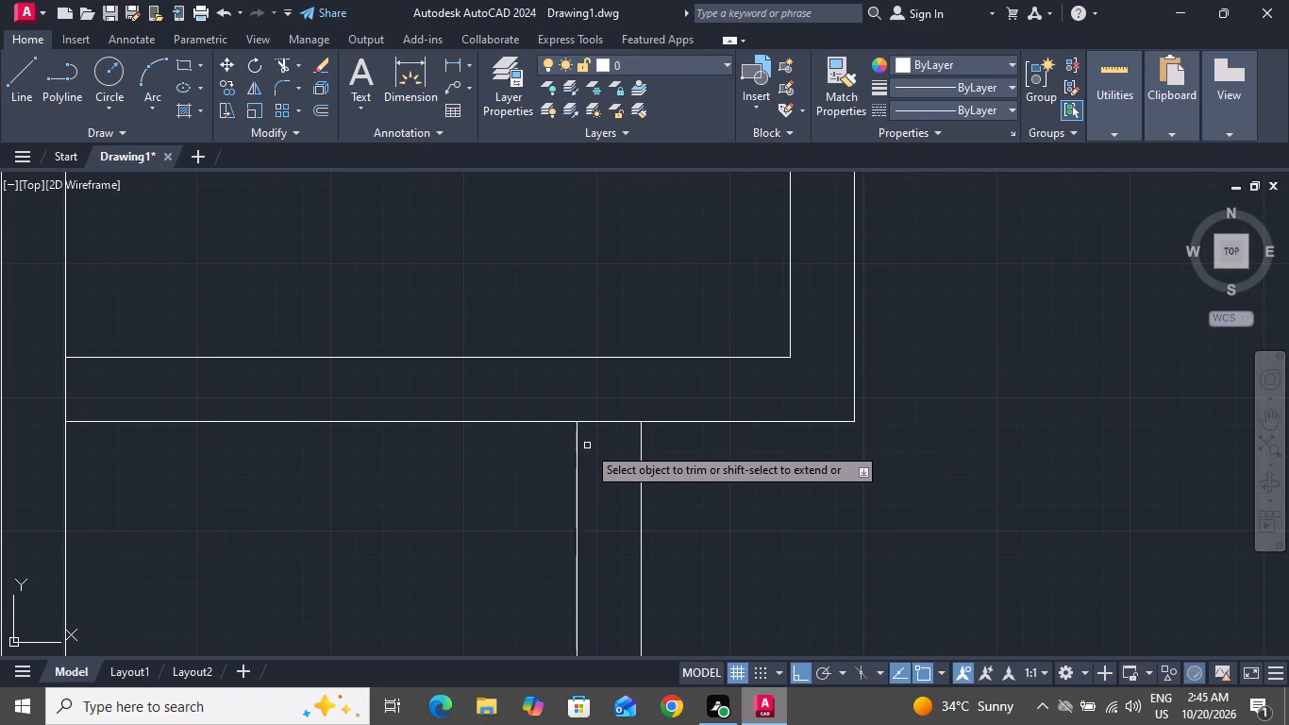
left_click(596, 445)
left_click(600, 419)
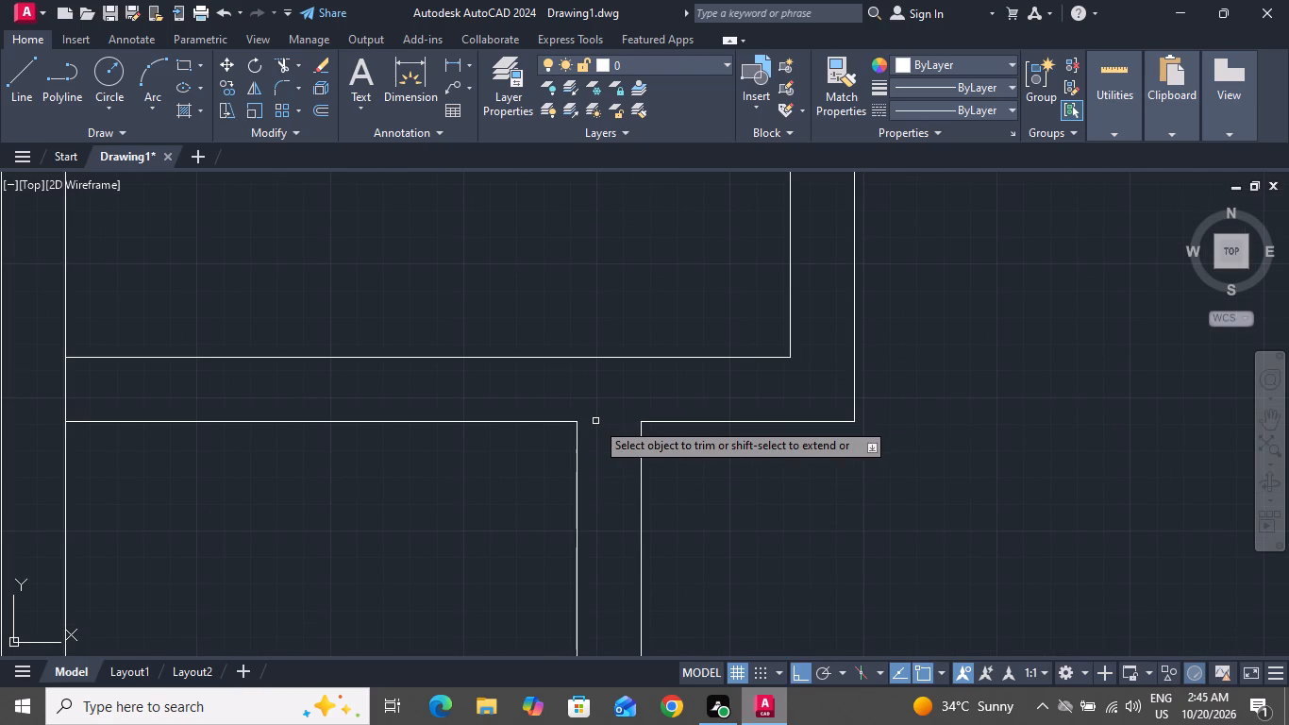
scroll(595, 421, "down", 2)
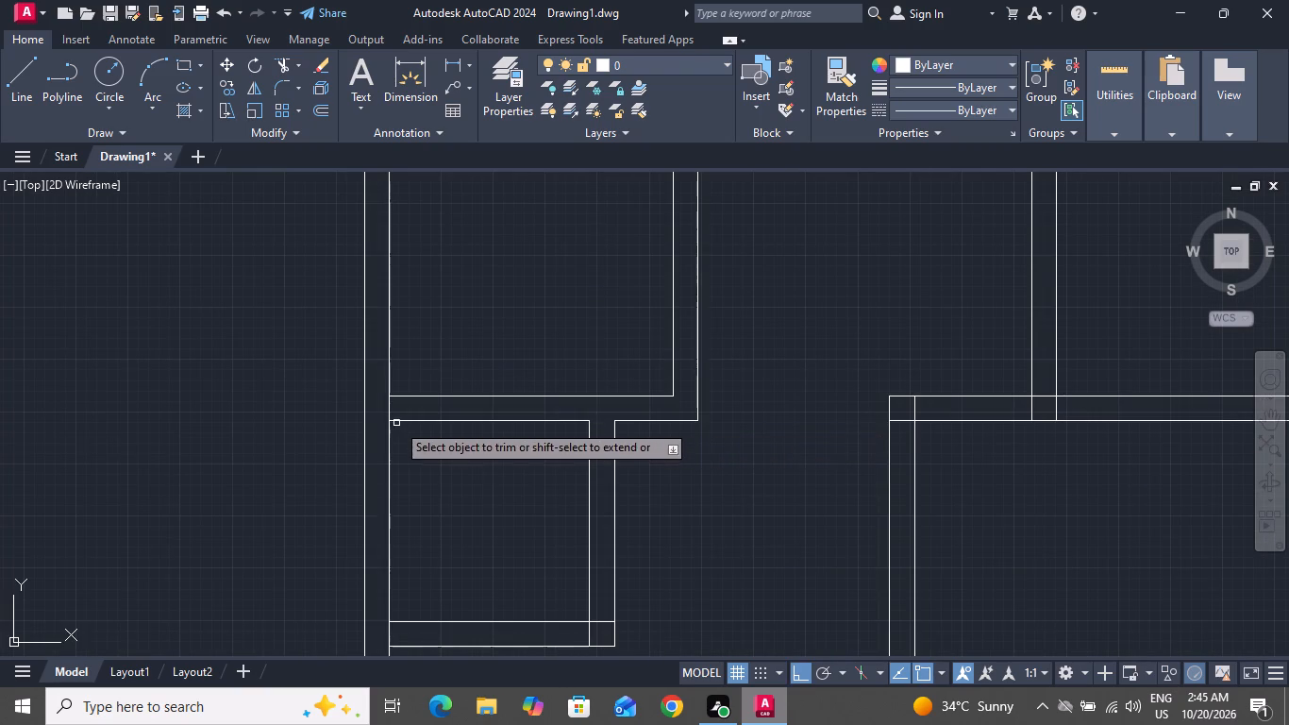
left_click(400, 410)
left_click(386, 411)
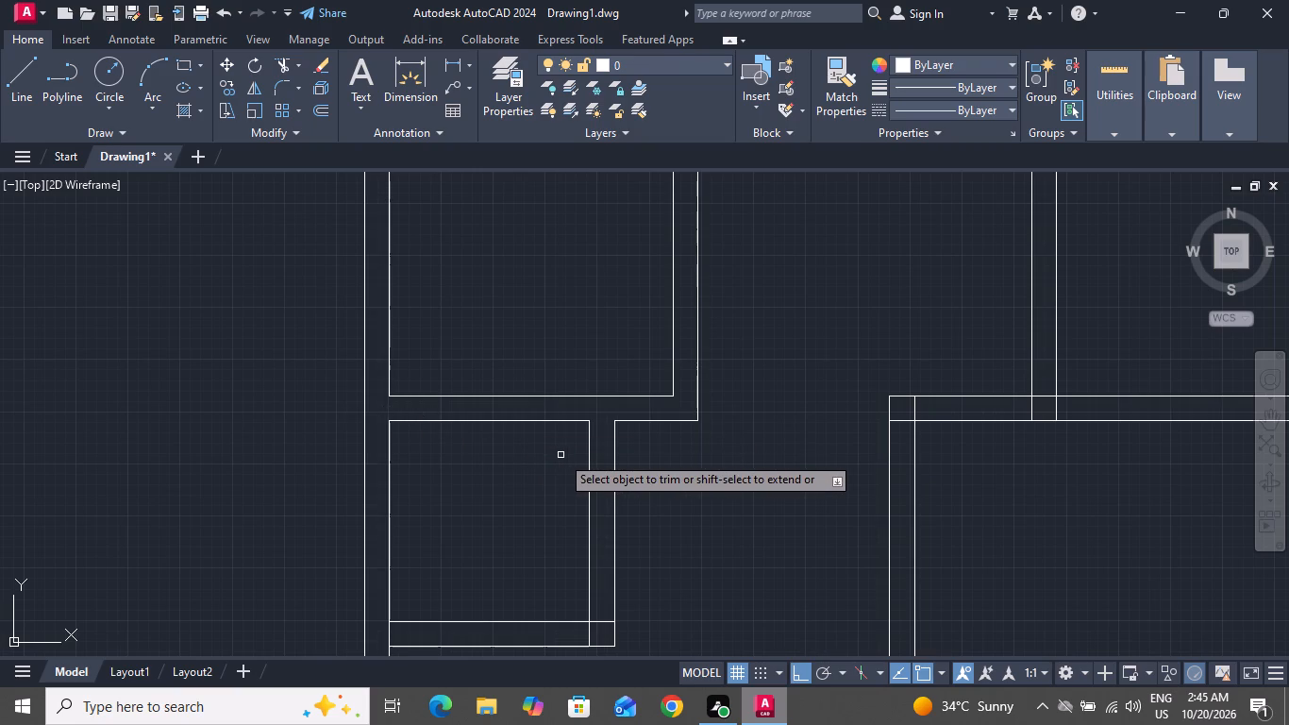
Trim the overlapping lines at the small left room's lower right corner, and the exterior wall's inner line at its bottom wall.
scroll(561, 455, "down", 1)
scroll(560, 572, "up", 1)
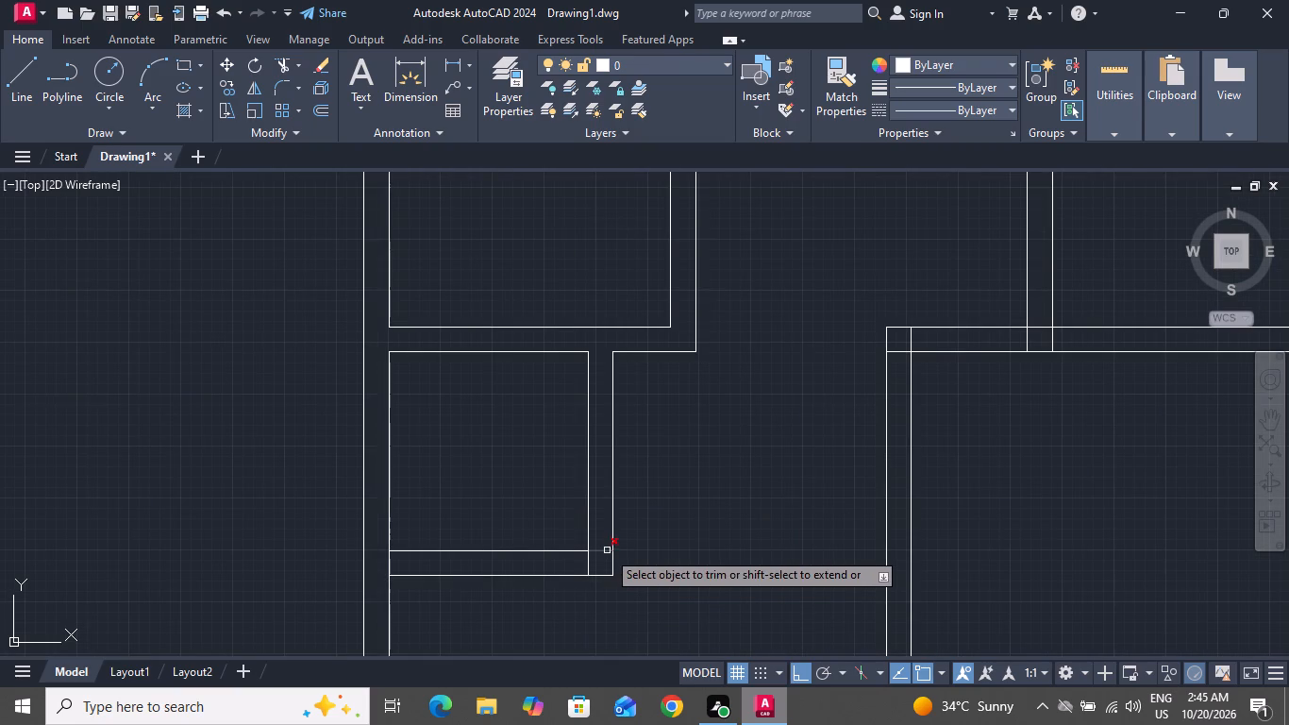
left_click(607, 550)
left_click(590, 562)
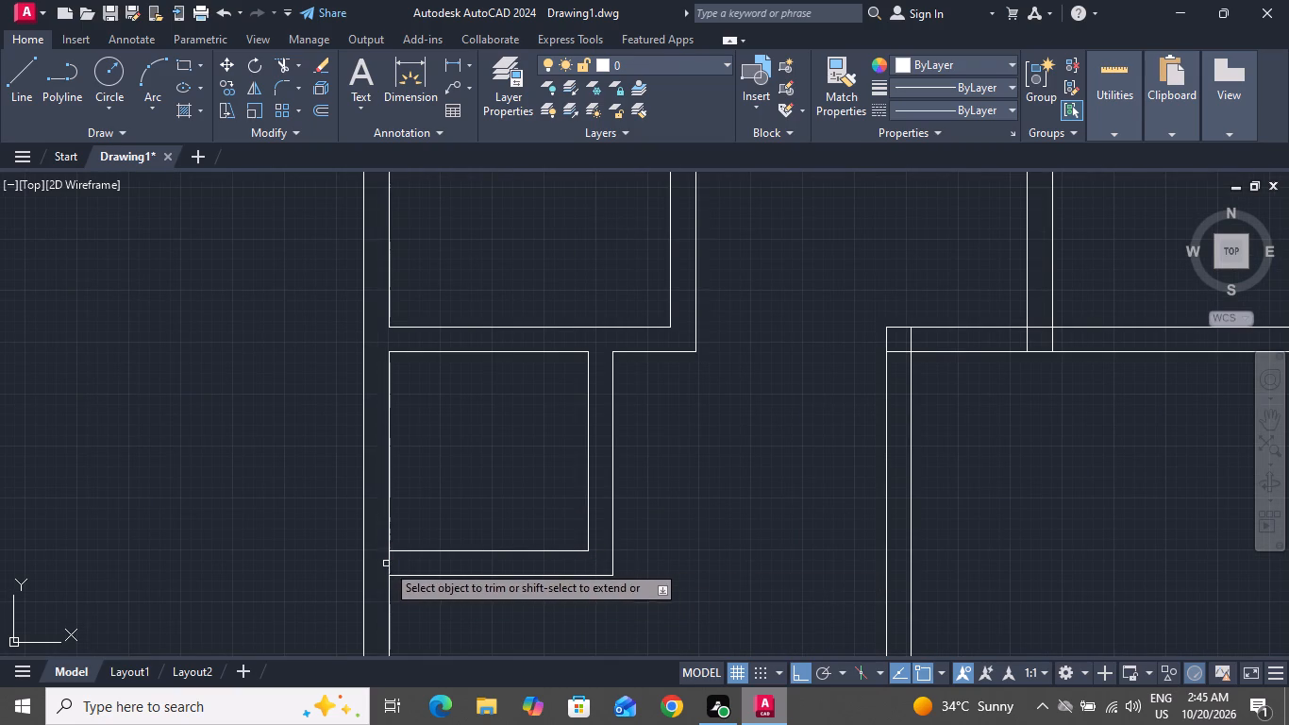
left_click(387, 563)
Trim the inner vertical line crossing the top wall at the right middle room's upper left corner.
left_click(920, 339)
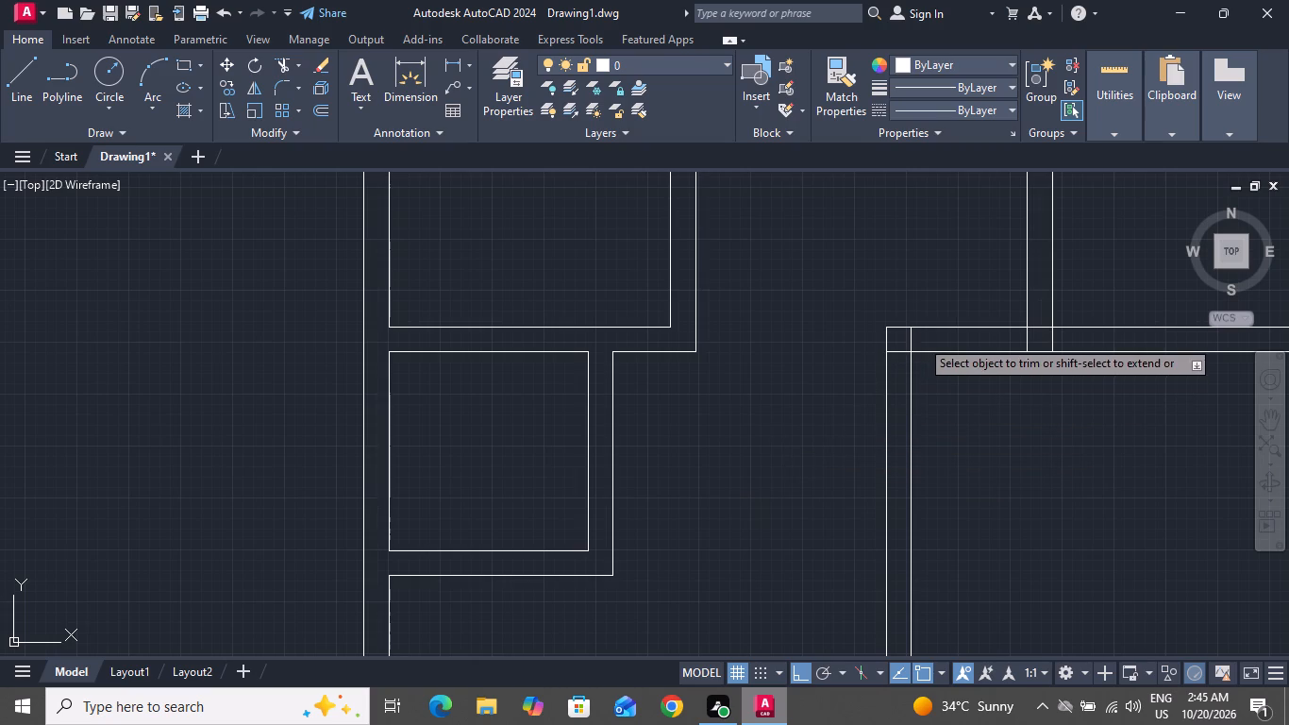
left_click(898, 346)
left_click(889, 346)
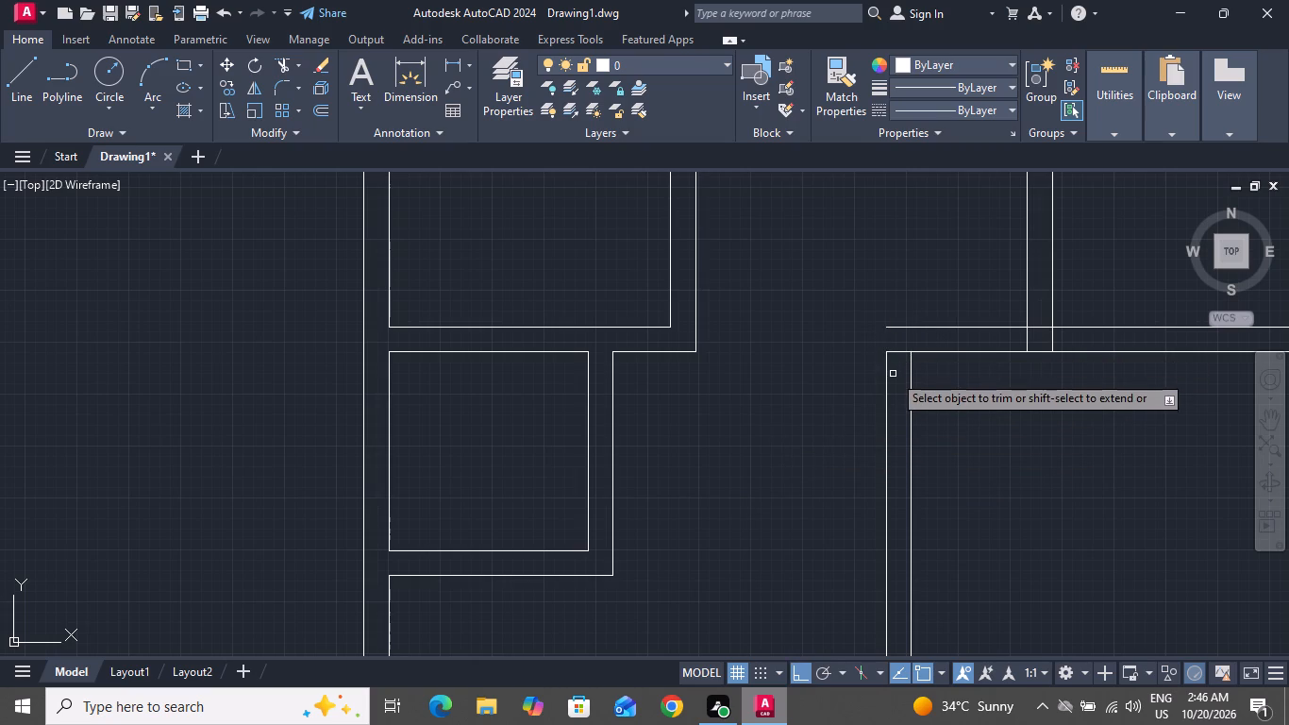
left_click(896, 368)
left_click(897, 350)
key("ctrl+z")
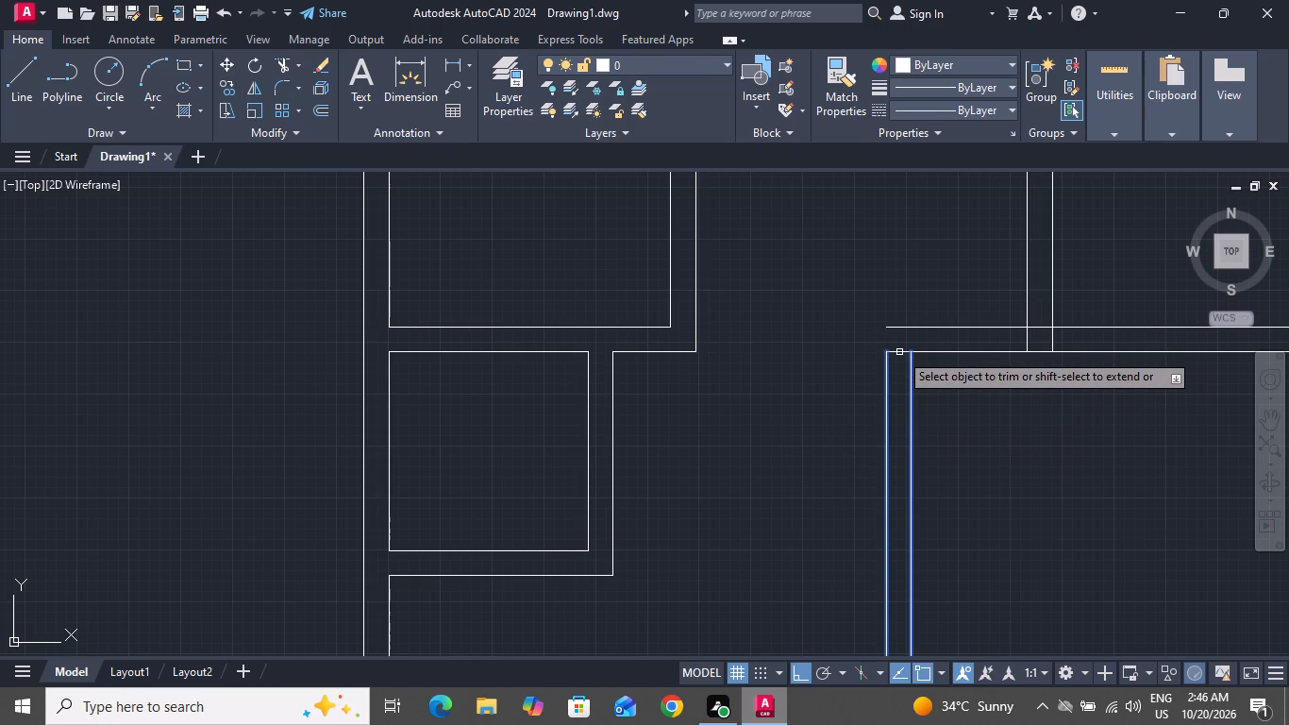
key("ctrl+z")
Trim the leftover horizontal line inside that corner, the right partition's lines inside the same wall, and the wall's upper line between them.
left_click(899, 352)
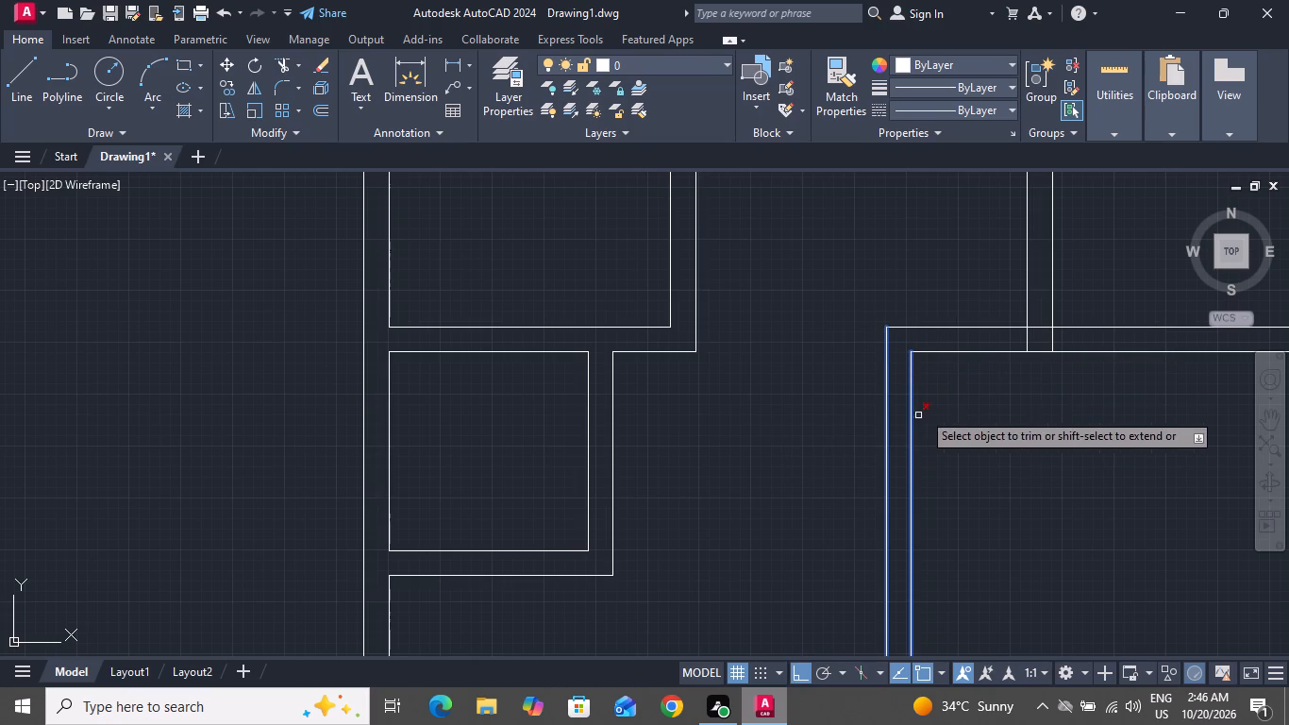
scroll(1033, 342, "up", 2)
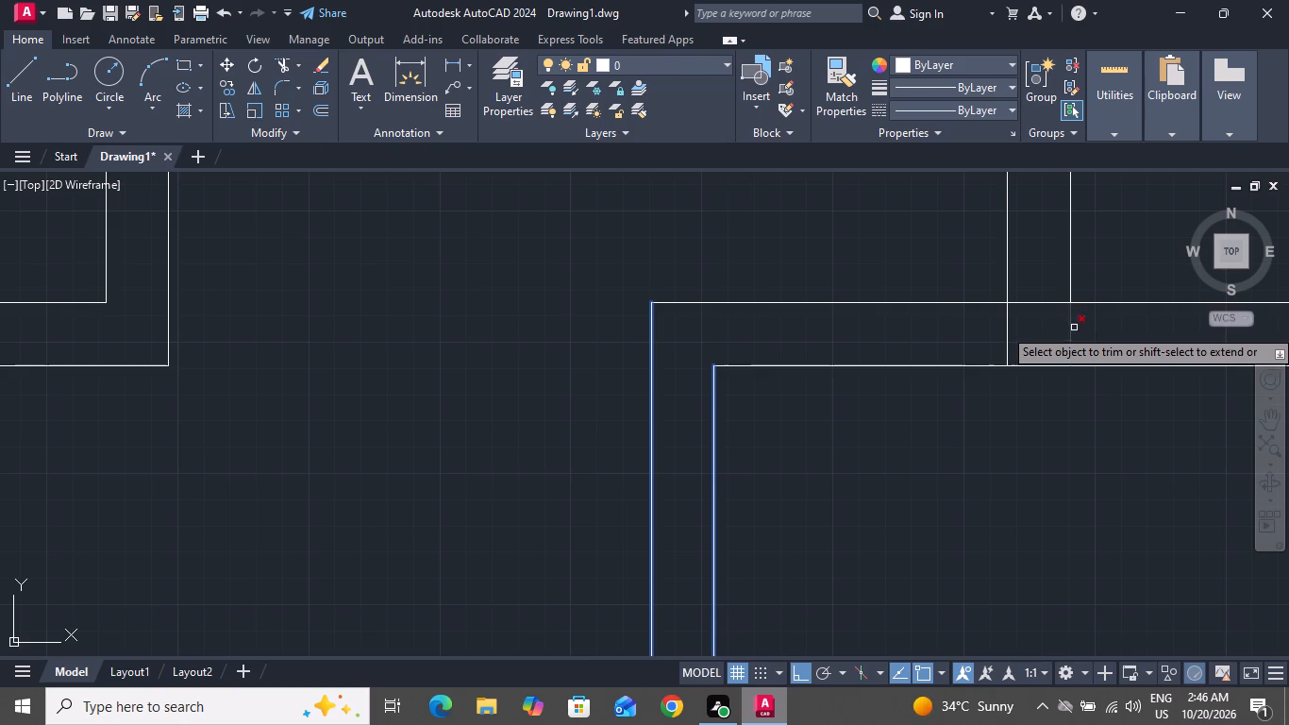
left_click(1078, 328)
left_click(942, 346)
left_click(1044, 329)
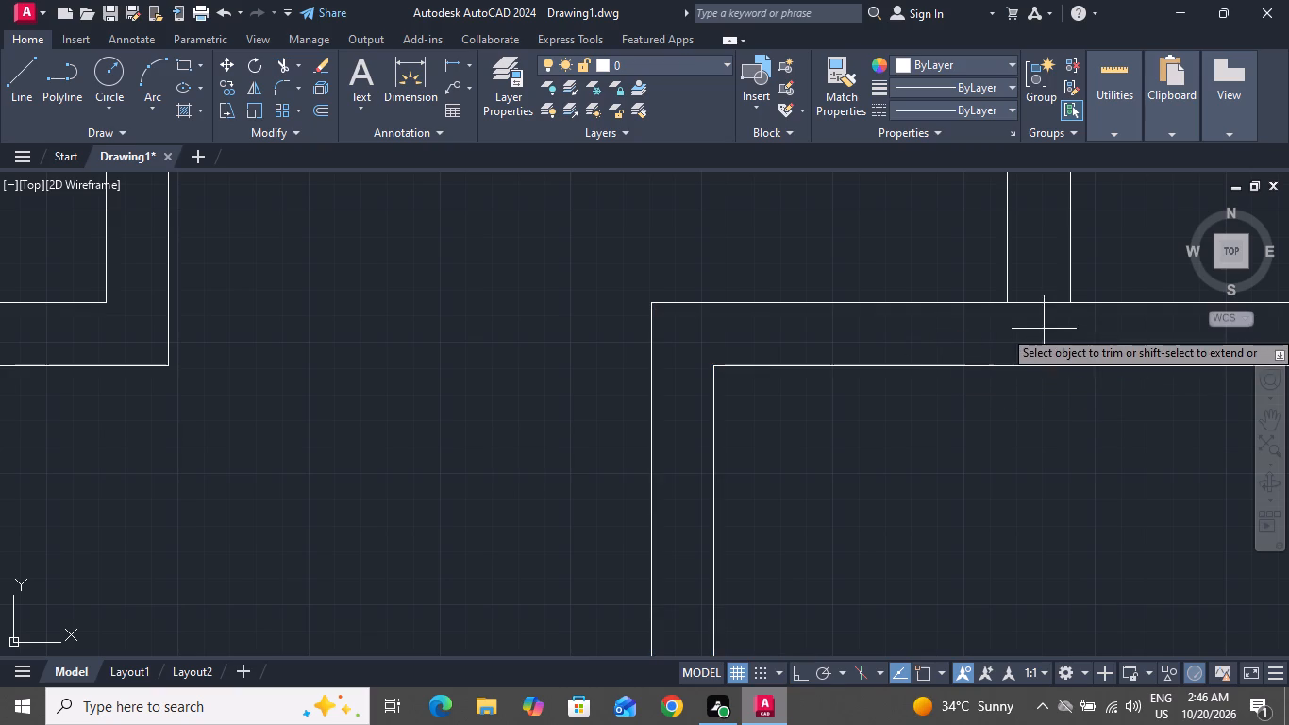
left_click(1038, 278)
Trim the right exterior wall's inner line between the two lines of the right middle room's top wall.
scroll(845, 446, "down", 2)
scroll(729, 449, "down", 1)
scroll(729, 449, "up", 1)
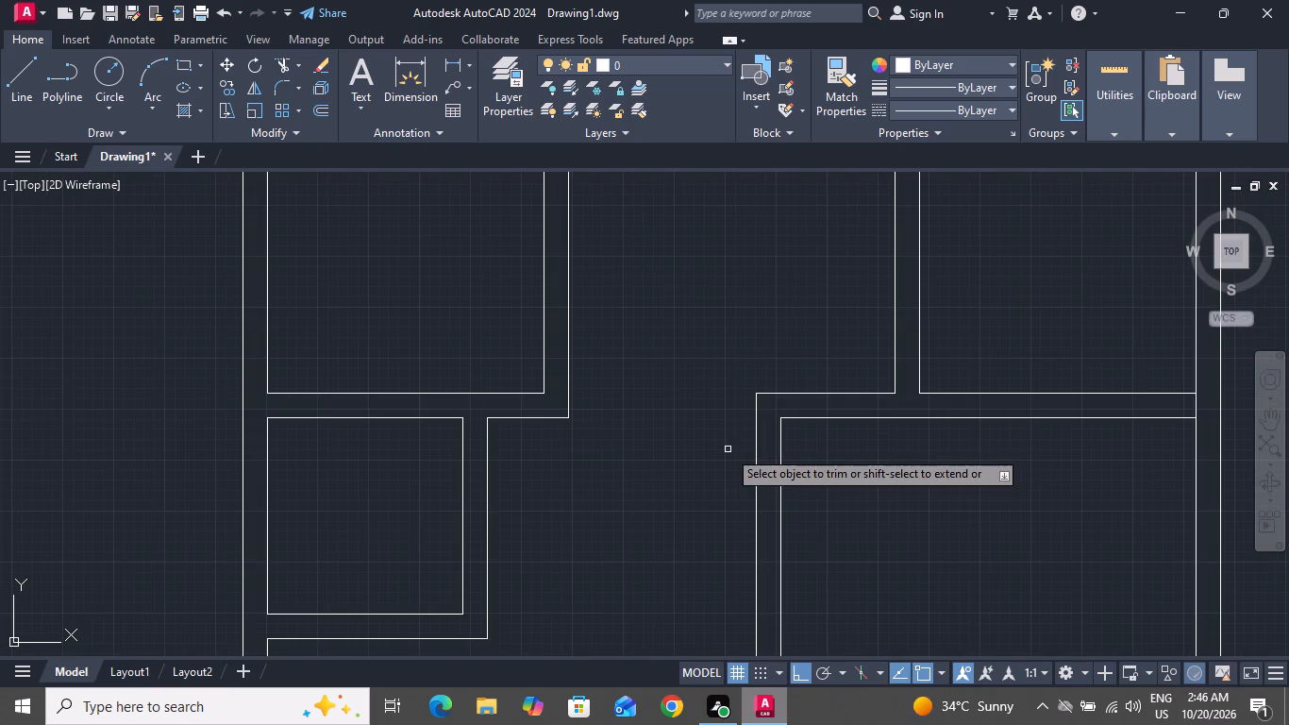
scroll(720, 446, "down", 2)
scroll(925, 448, "up", 2)
scroll(925, 448, "down", 1)
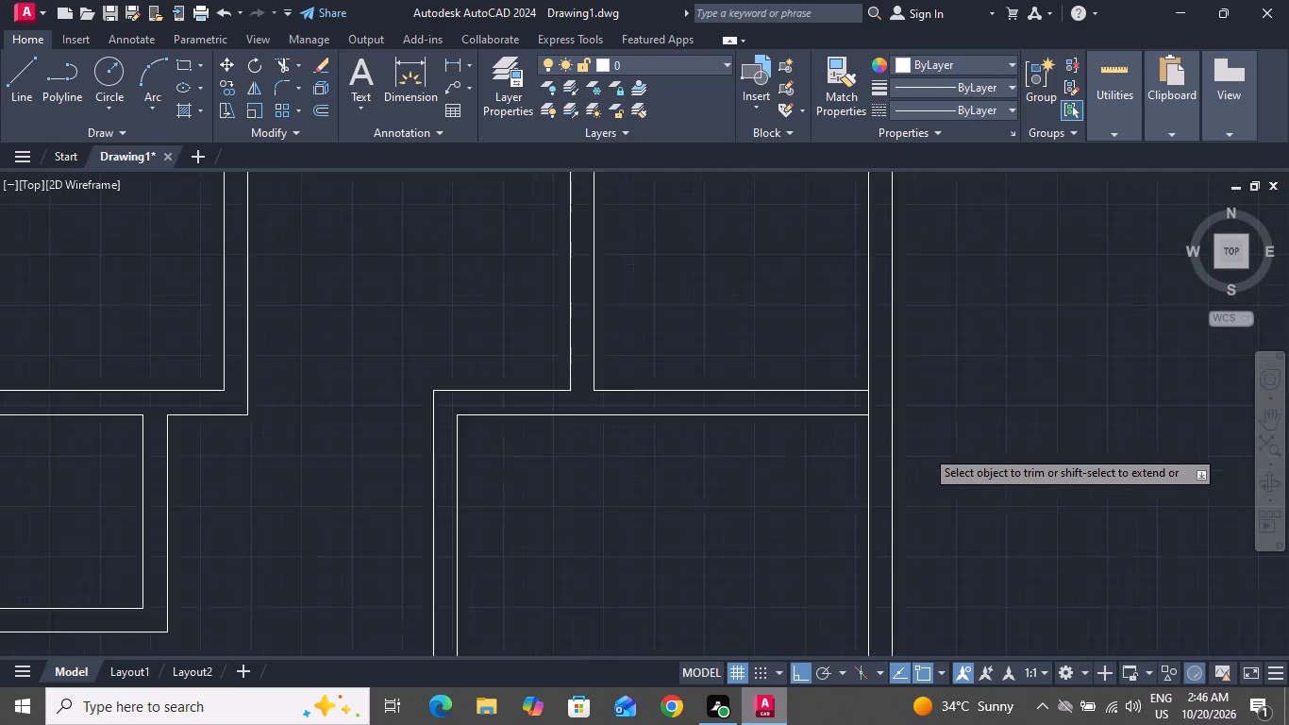
scroll(894, 428, "up", 3)
scroll(889, 420, "down", 1)
scroll(878, 409, "up", 2)
left_click(878, 409)
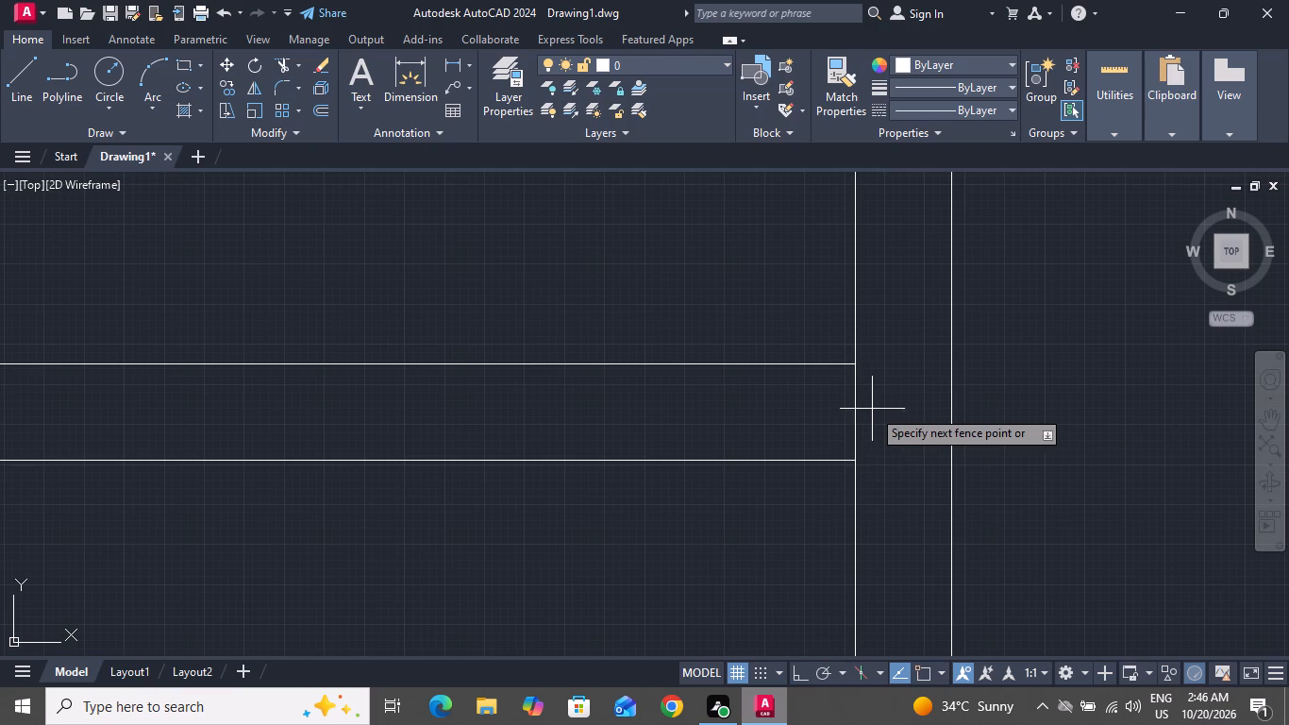
left_click(805, 420)
Trim the central wall's right line between the two lines of the right middle room's bottom wall, and those lines' ends inside the central wall.
scroll(814, 385, "down", 1)
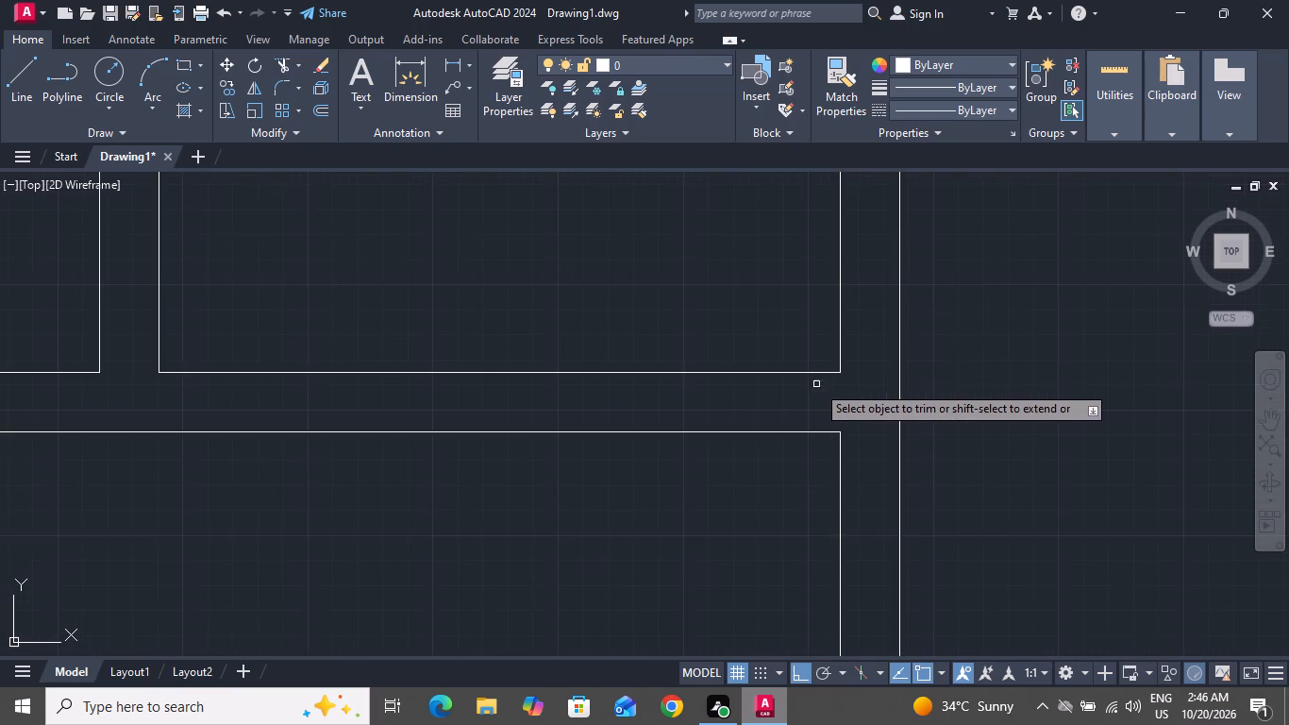
scroll(835, 380, "down", 6)
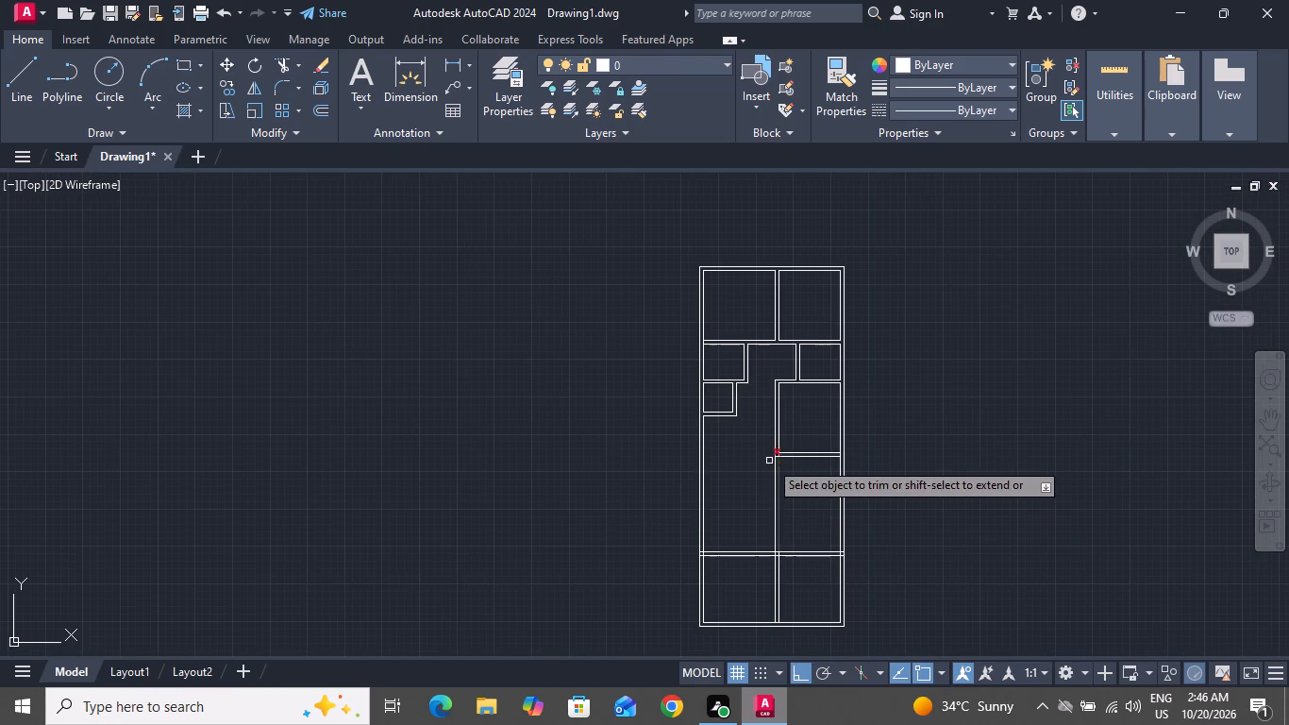
scroll(776, 447, "up", 6)
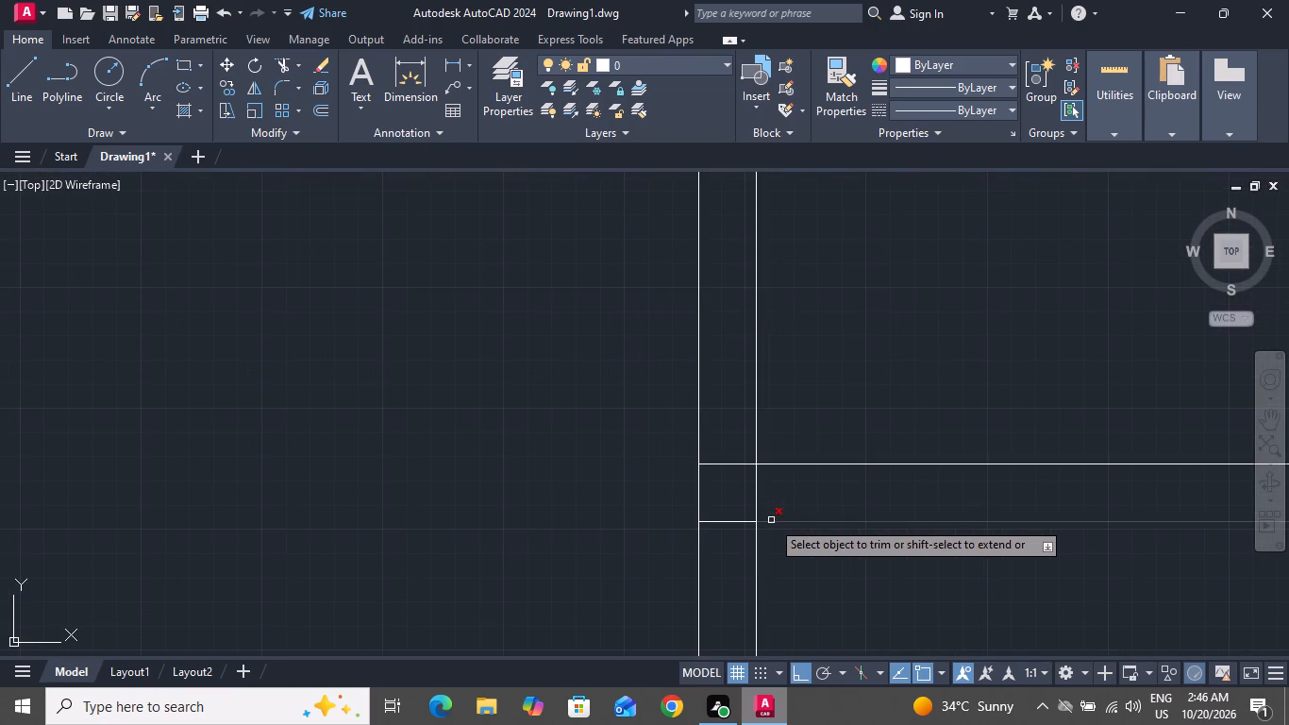
left_click(772, 502)
left_click(751, 501)
left_click(749, 501)
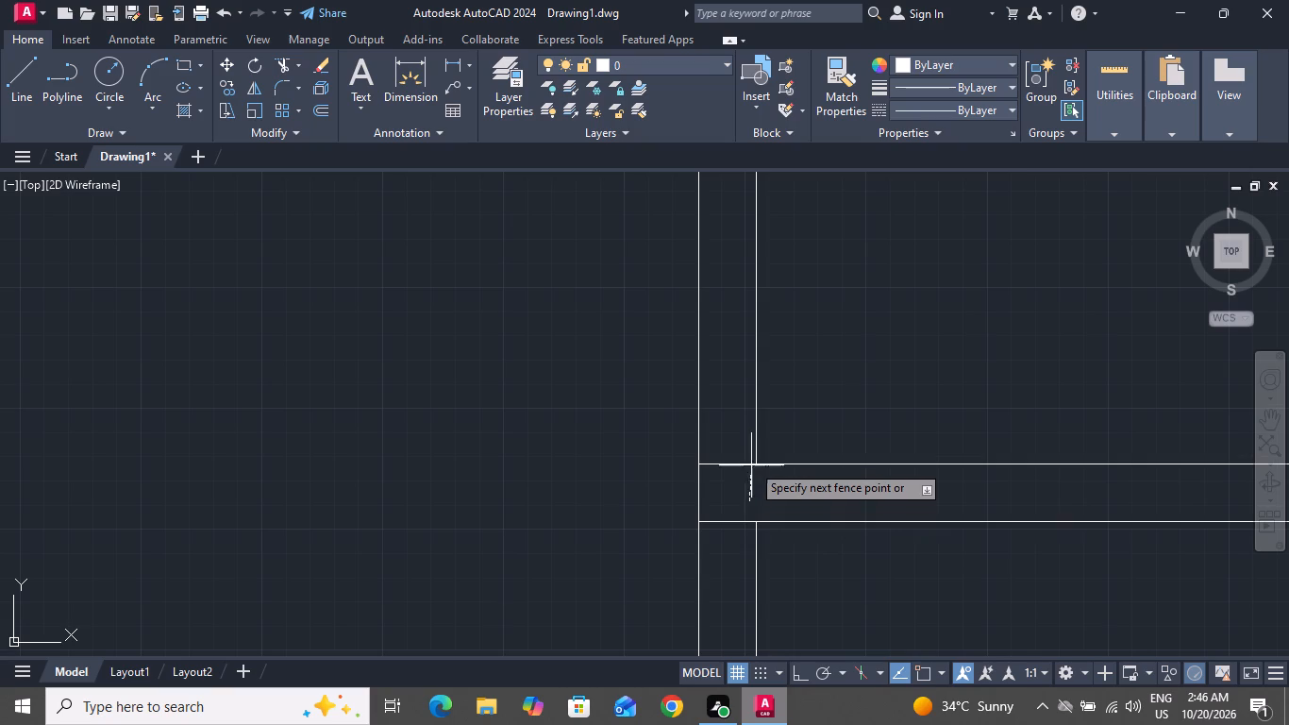
left_click(751, 448)
left_click(746, 497)
left_click(749, 573)
Trim the right exterior wall's inner line between the two lines of the right middle room's bottom wall.
scroll(746, 464, "down", 2)
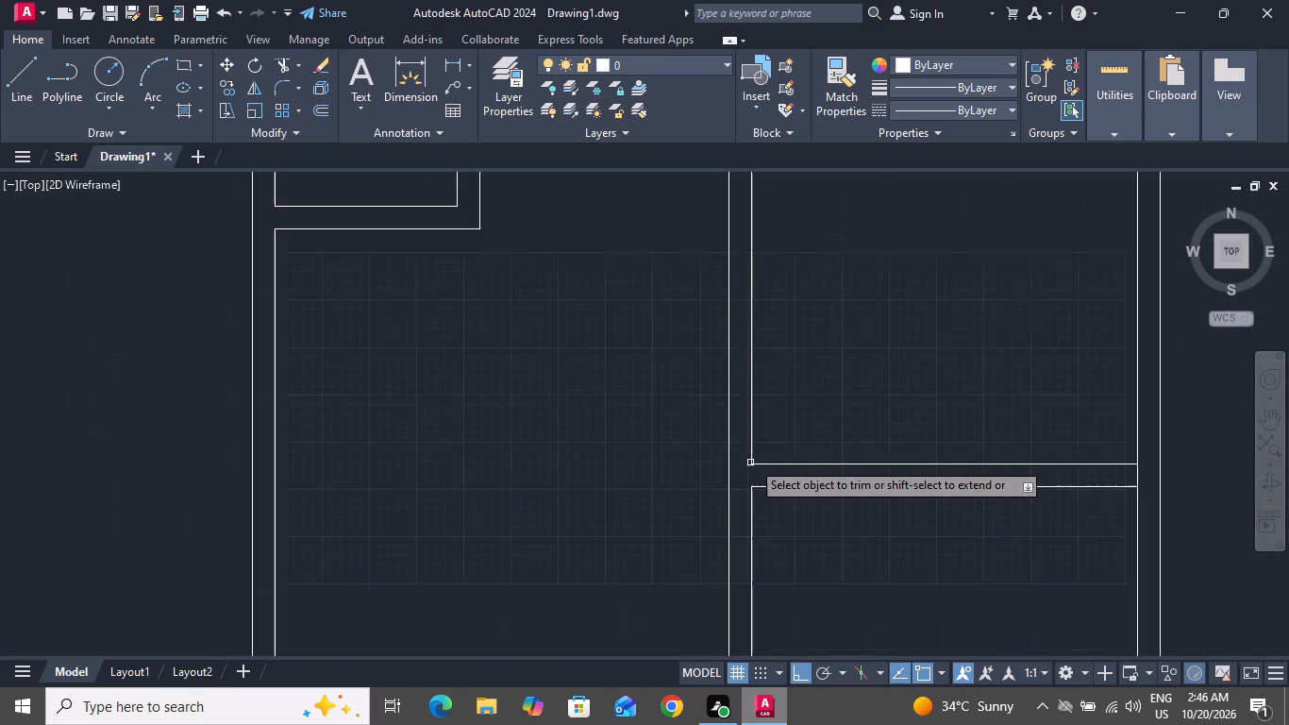
scroll(758, 457, "down", 4)
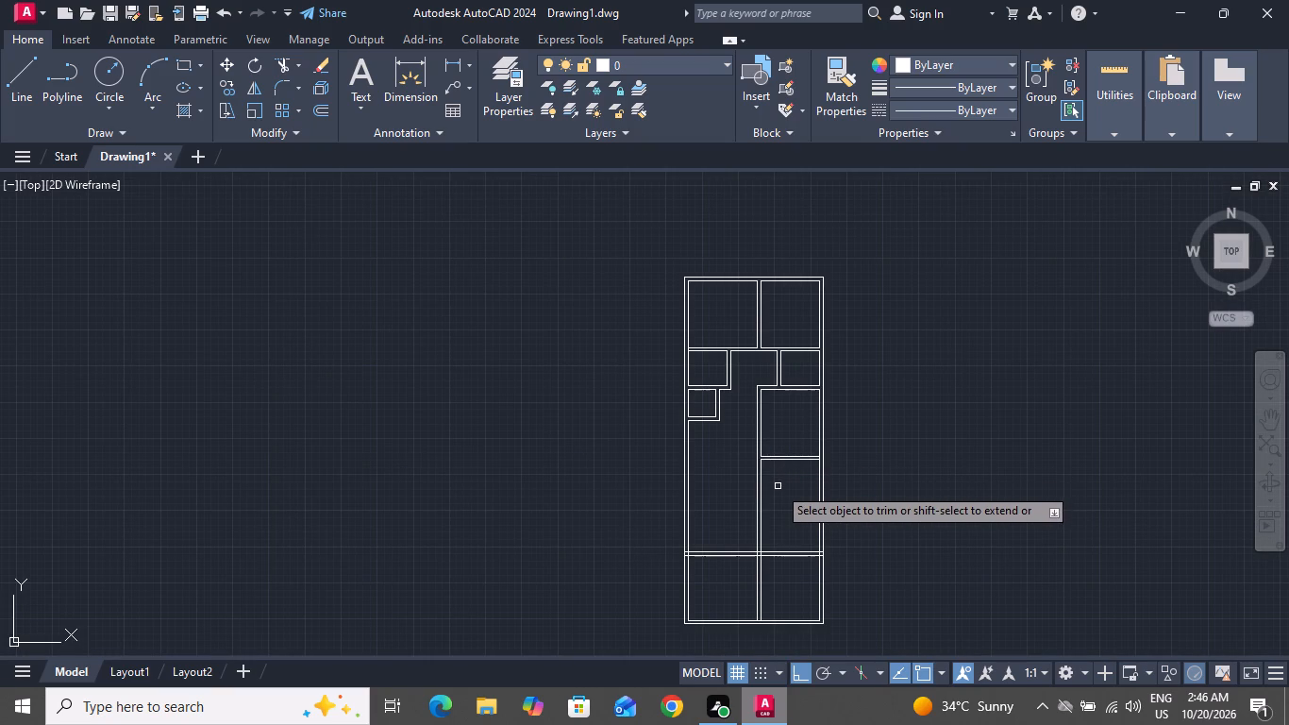
scroll(782, 481, "up", 2)
scroll(781, 481, "down", 1)
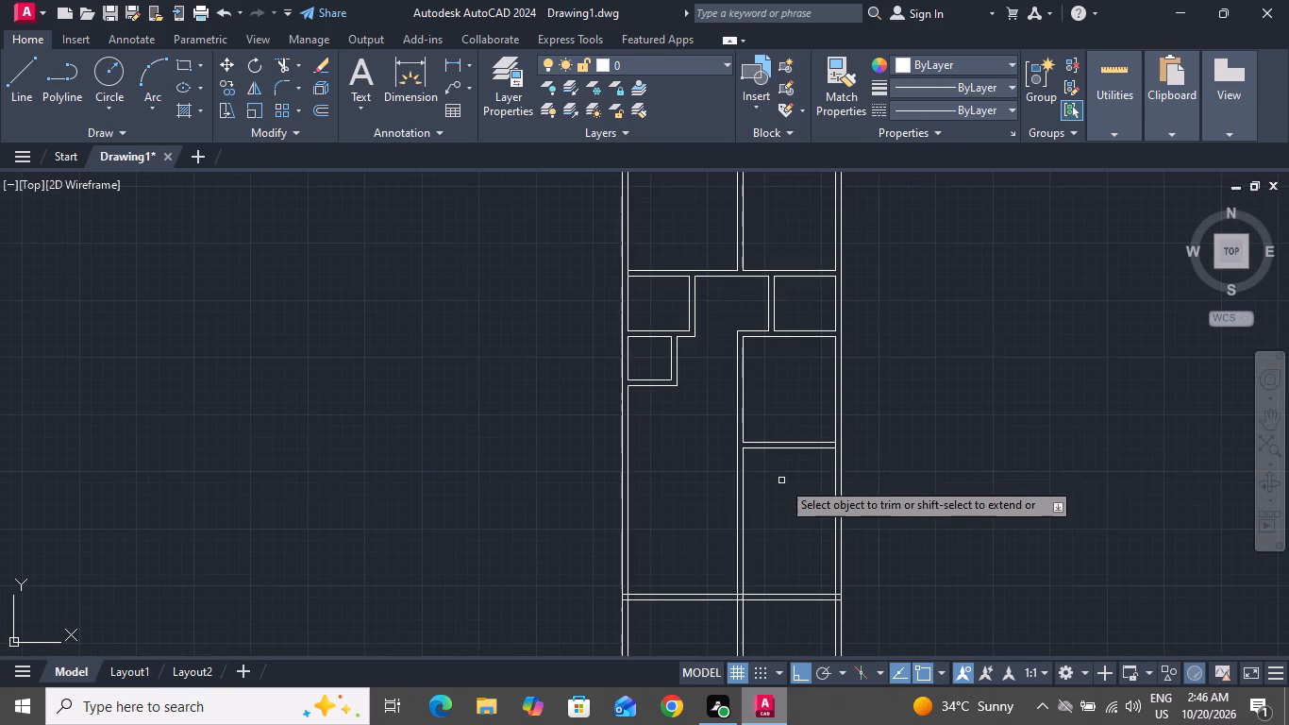
scroll(812, 446, "up", 4)
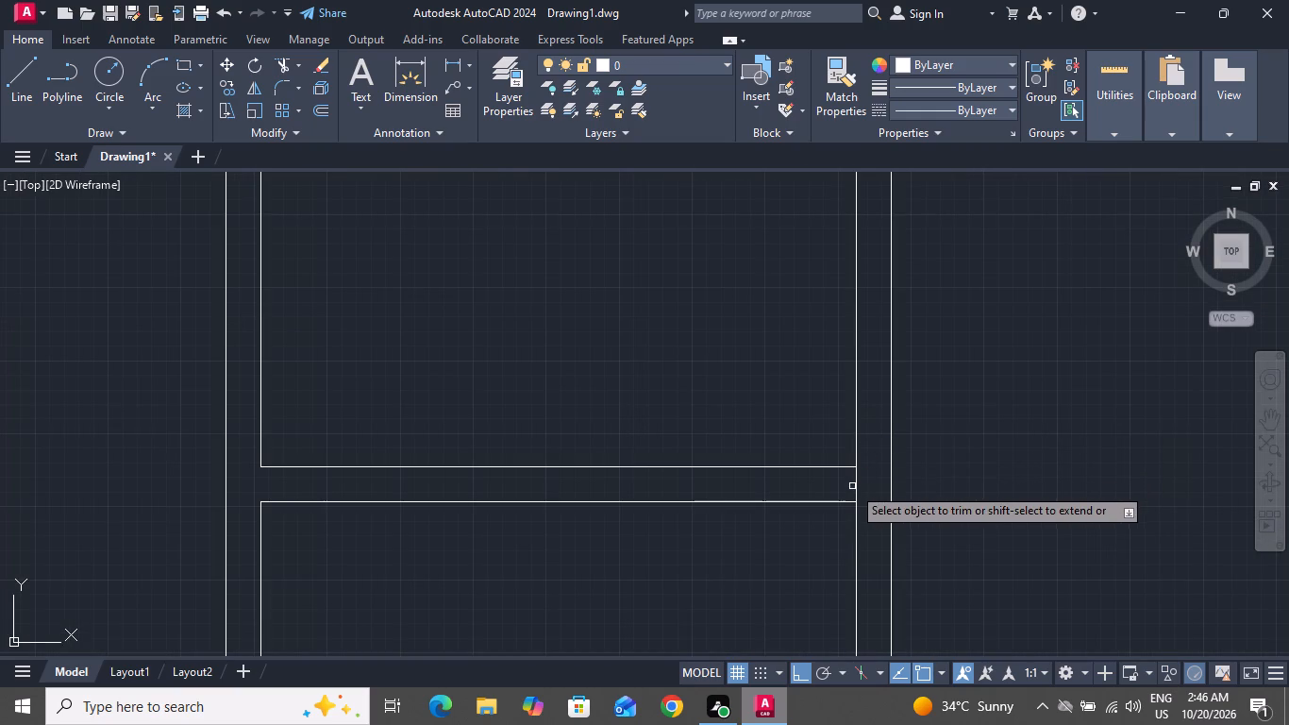
left_click(855, 485)
scroll(861, 482, "down", 1)
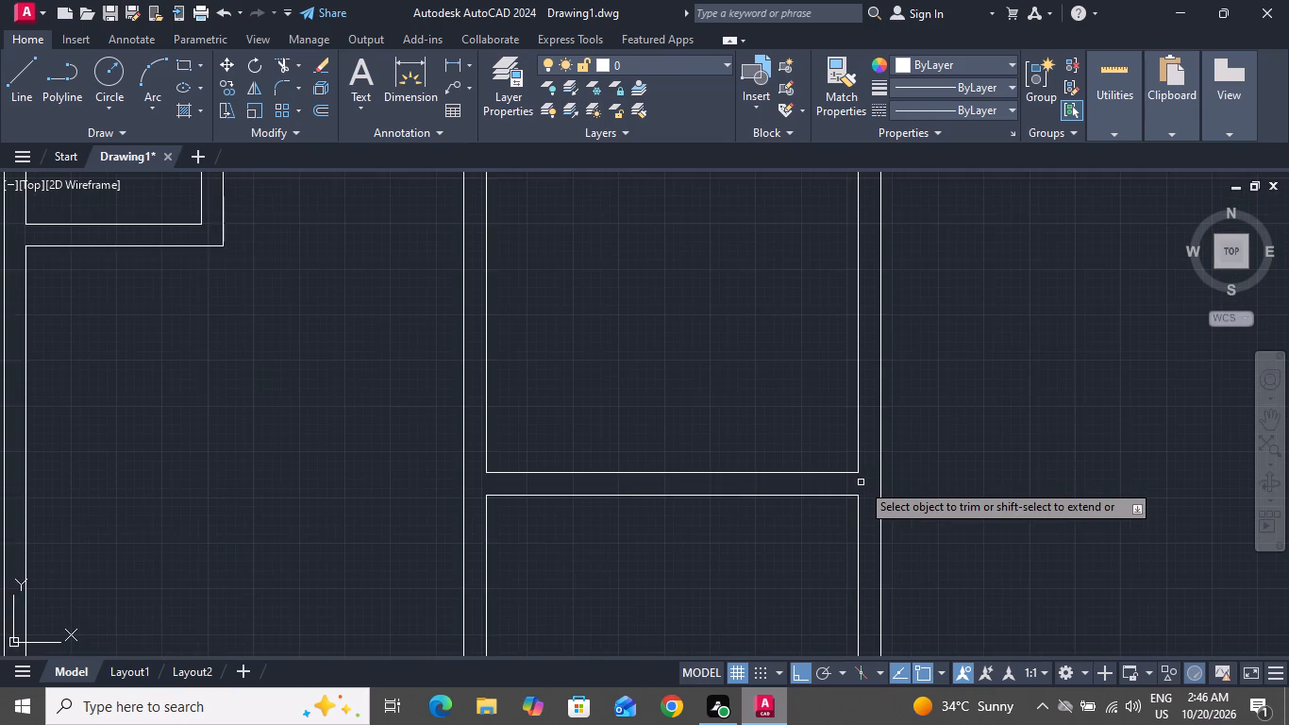
scroll(861, 482, "down", 3)
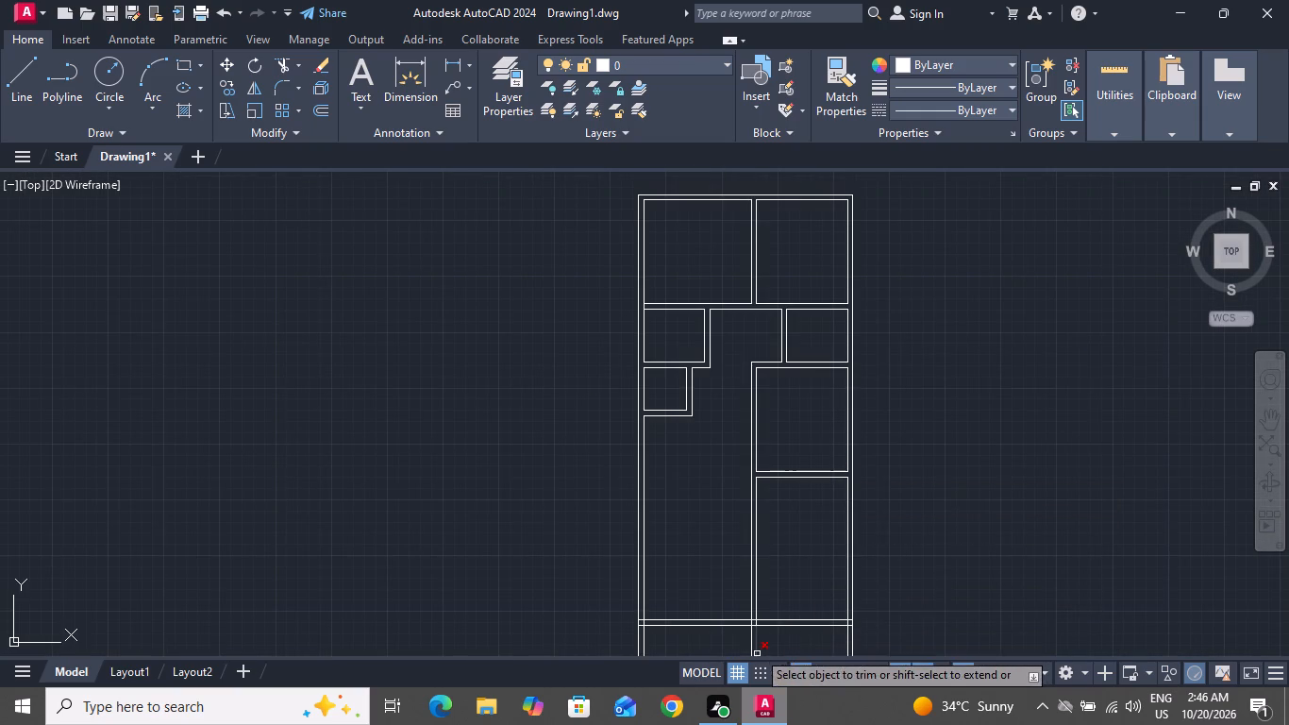
Trim the central wall's lines and the lower horizontal wall's lines inside their crossing to open the intersection.
scroll(751, 535, "down", 3)
scroll(730, 618, "up", 3)
scroll(819, 533, "up", 2)
left_click(825, 470)
left_click(736, 470)
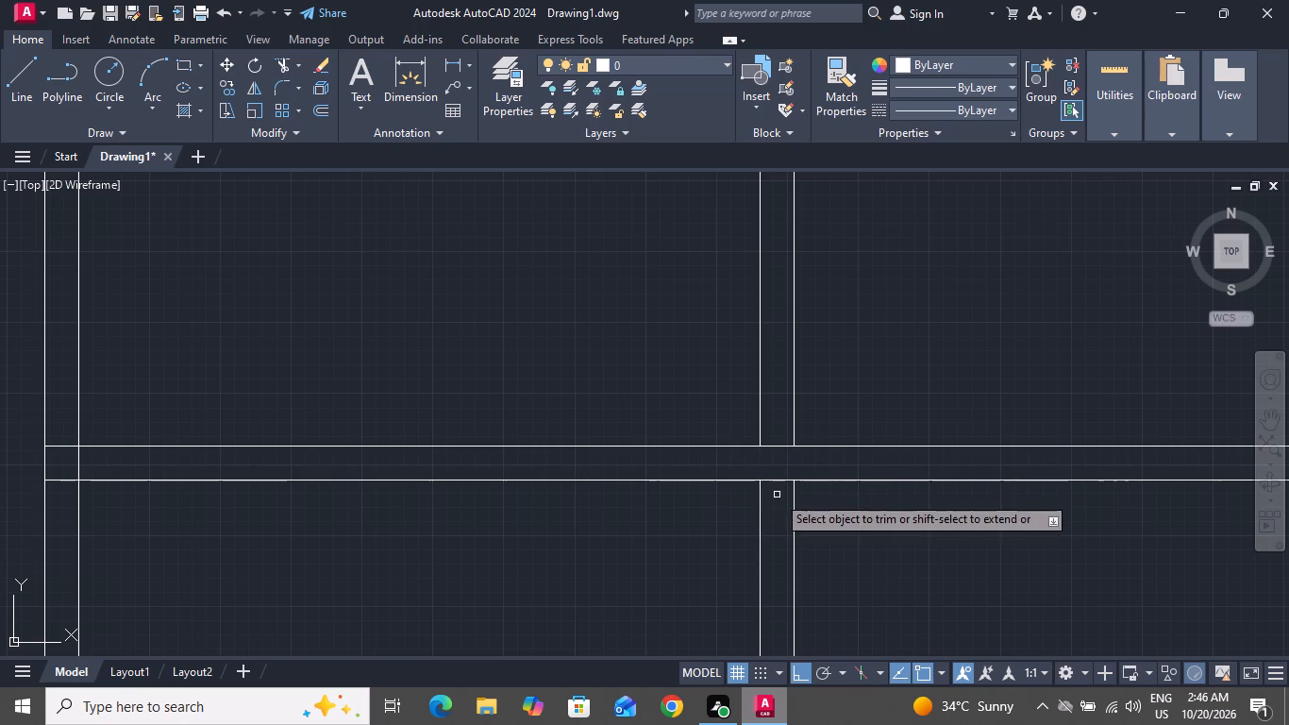
left_click(777, 495)
left_click(788, 396)
scroll(809, 479, "down", 2)
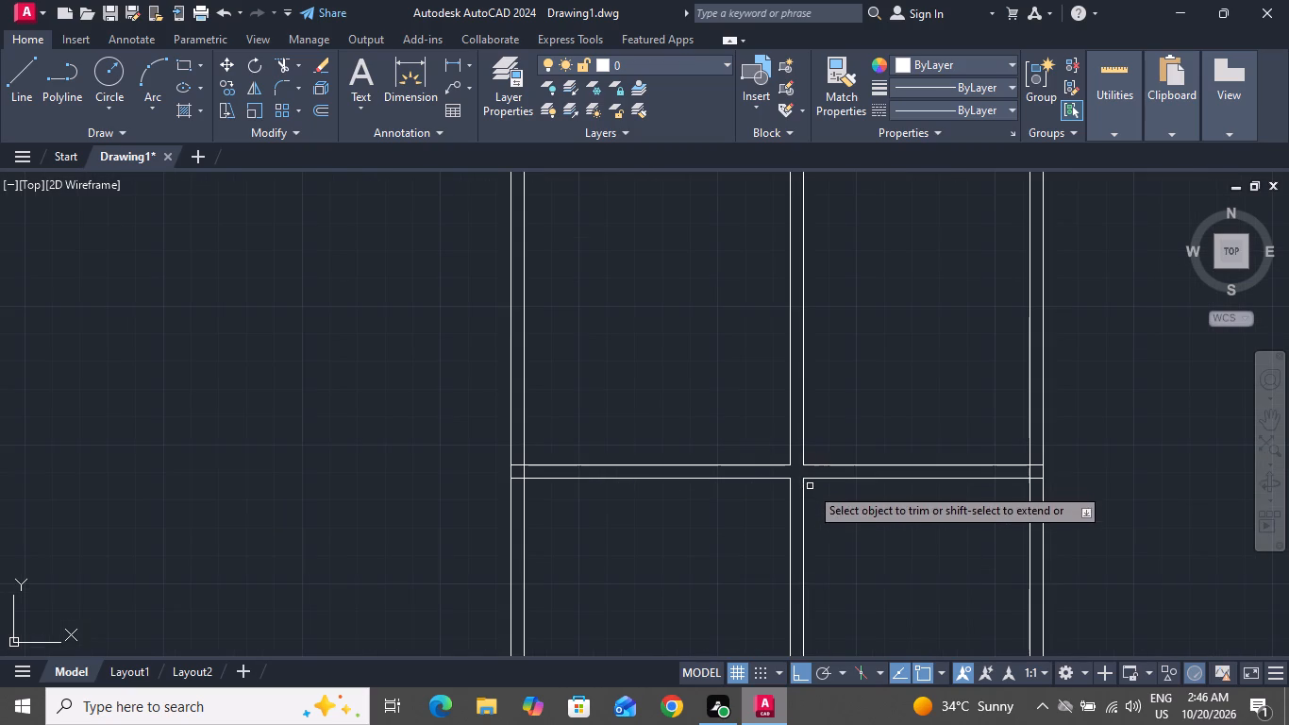
Trim the lower horizontal wall's line ends inside the left exterior wall, and that wall's inner line between them.
scroll(522, 484, "up", 2)
scroll(522, 484, "down", 1)
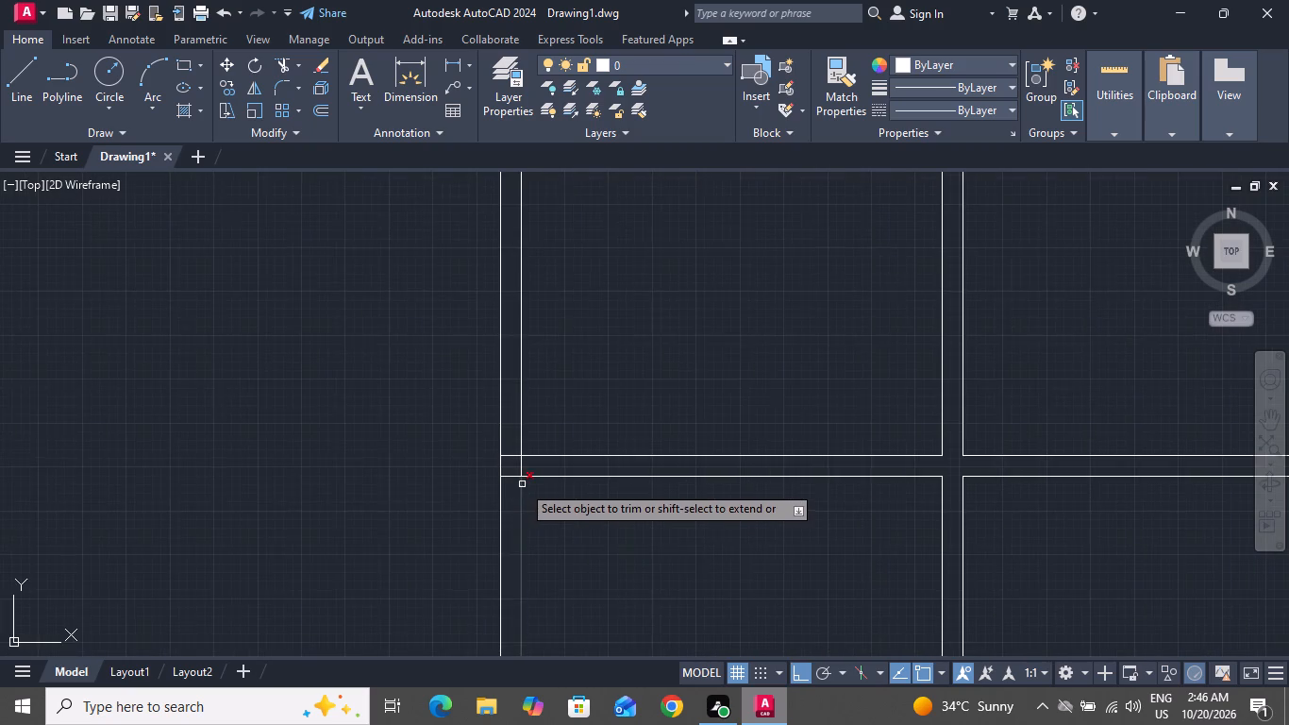
scroll(519, 481, "up", 2)
left_click(496, 399)
left_click(482, 506)
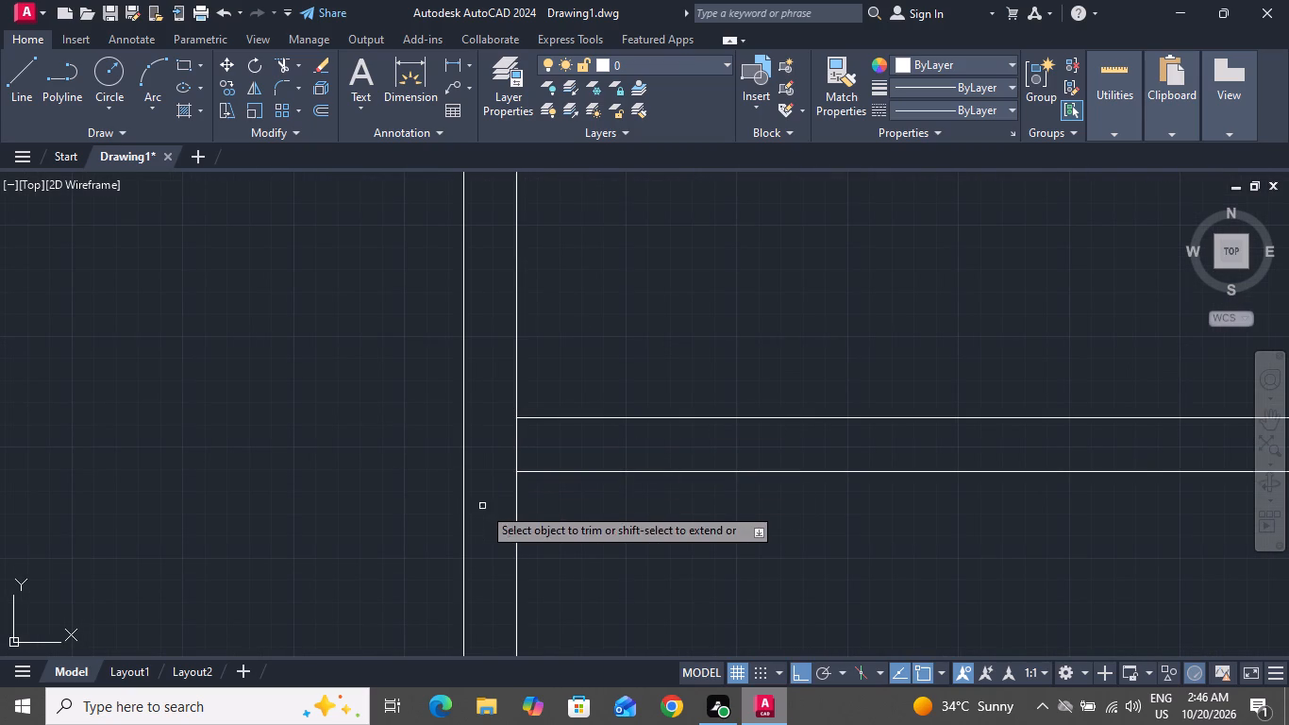
left_click(508, 470)
left_click(604, 448)
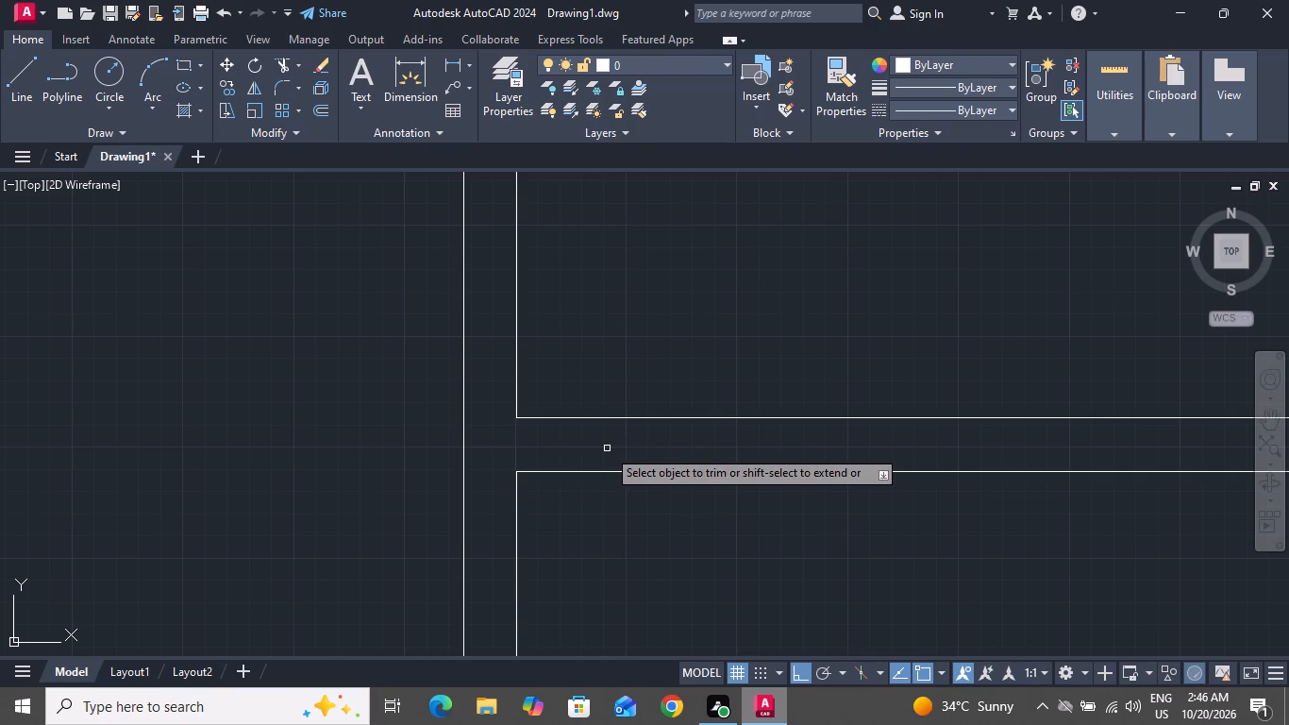
Trim the lower horizontal wall's line ends inside the right exterior wall, and that wall's inner line between them.
scroll(587, 475, "down", 3)
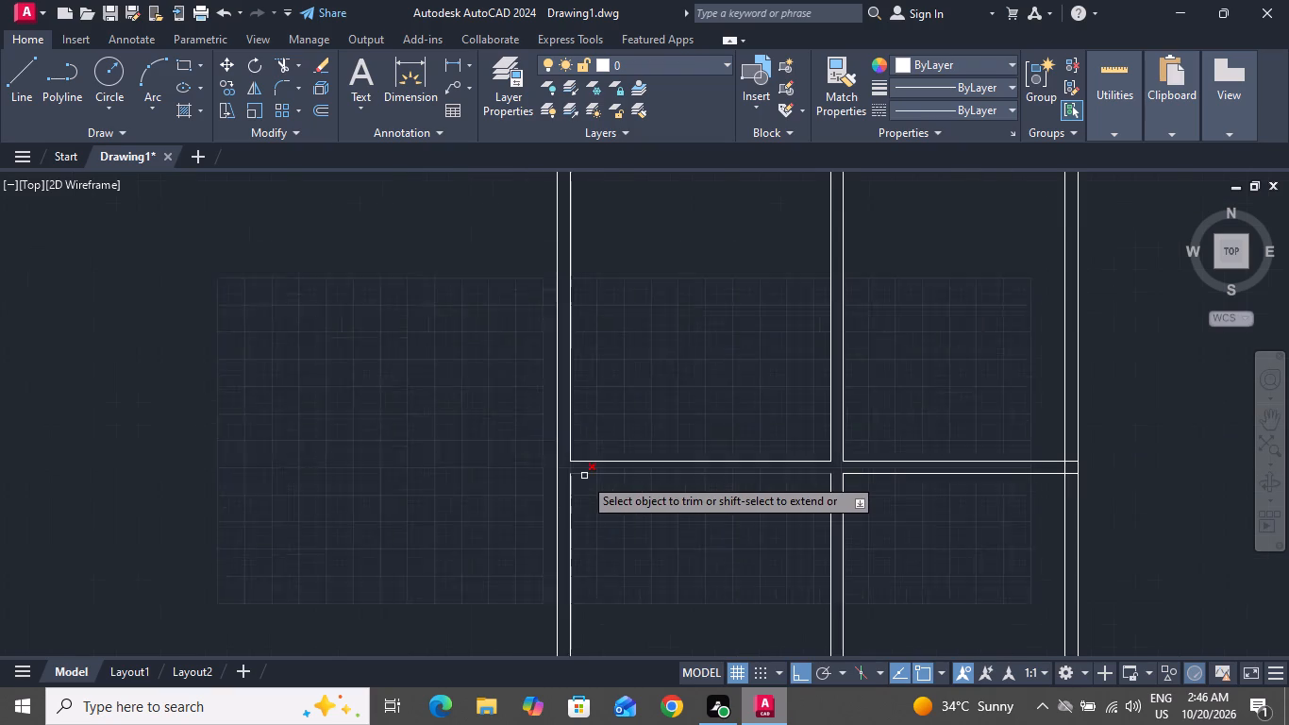
scroll(586, 475, "down", 3)
scroll(700, 482, "up", 2)
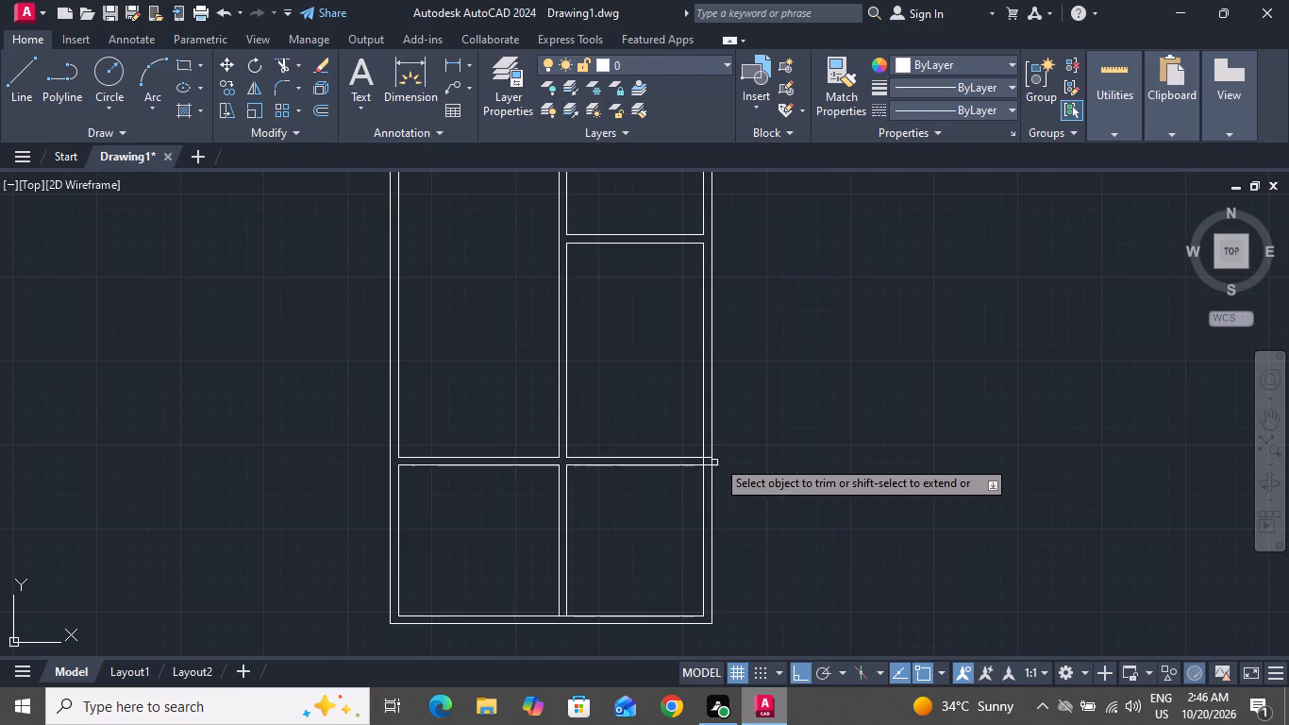
scroll(721, 453, "up", 3)
left_click(650, 533)
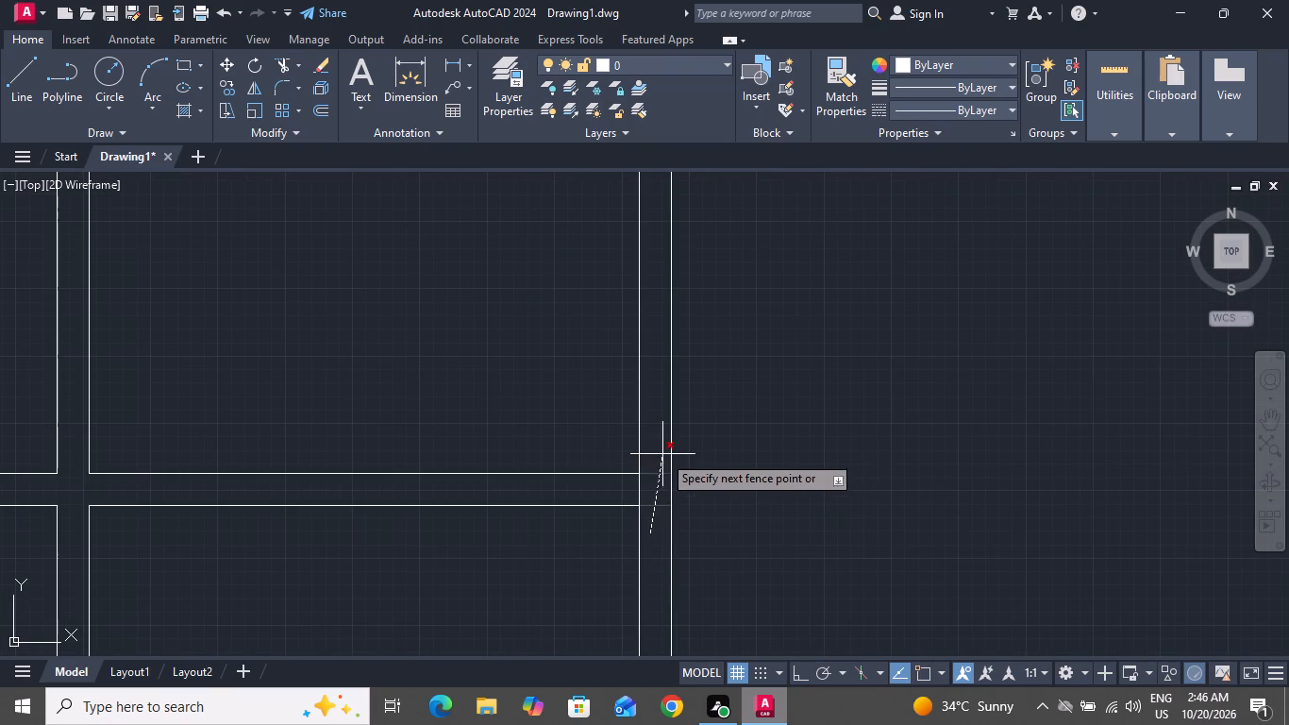
left_click(662, 454)
left_click(659, 499)
left_click(602, 501)
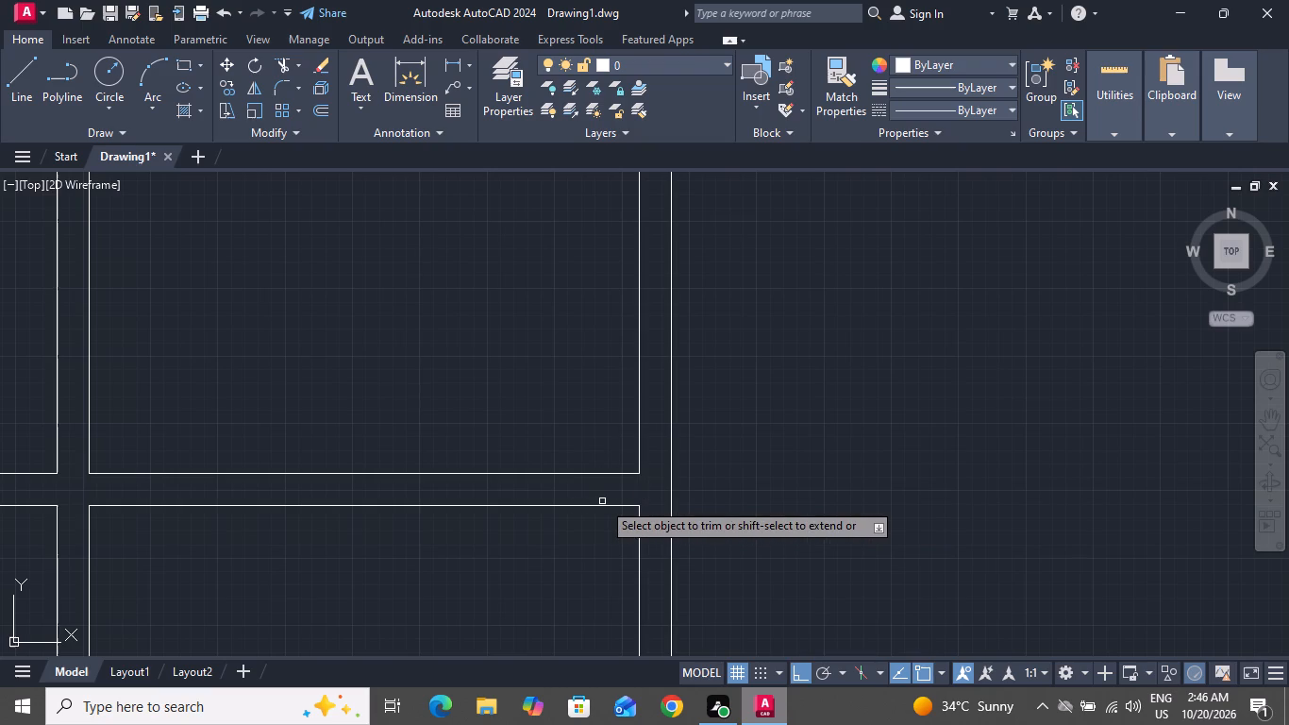
Trim the bottom exterior wall's inner line between the central wall's two lines and end the Trim command.
scroll(628, 481, "down", 6)
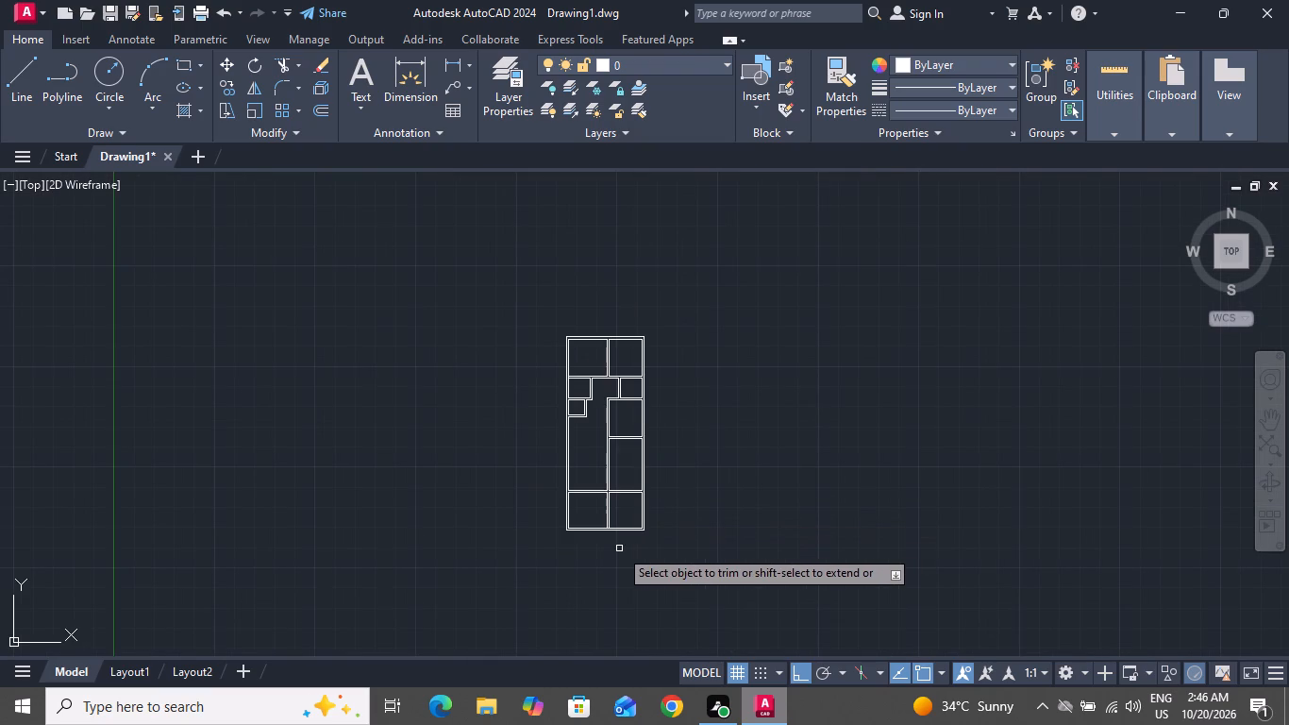
scroll(611, 551, "up", 3)
scroll(585, 470, "up", 3)
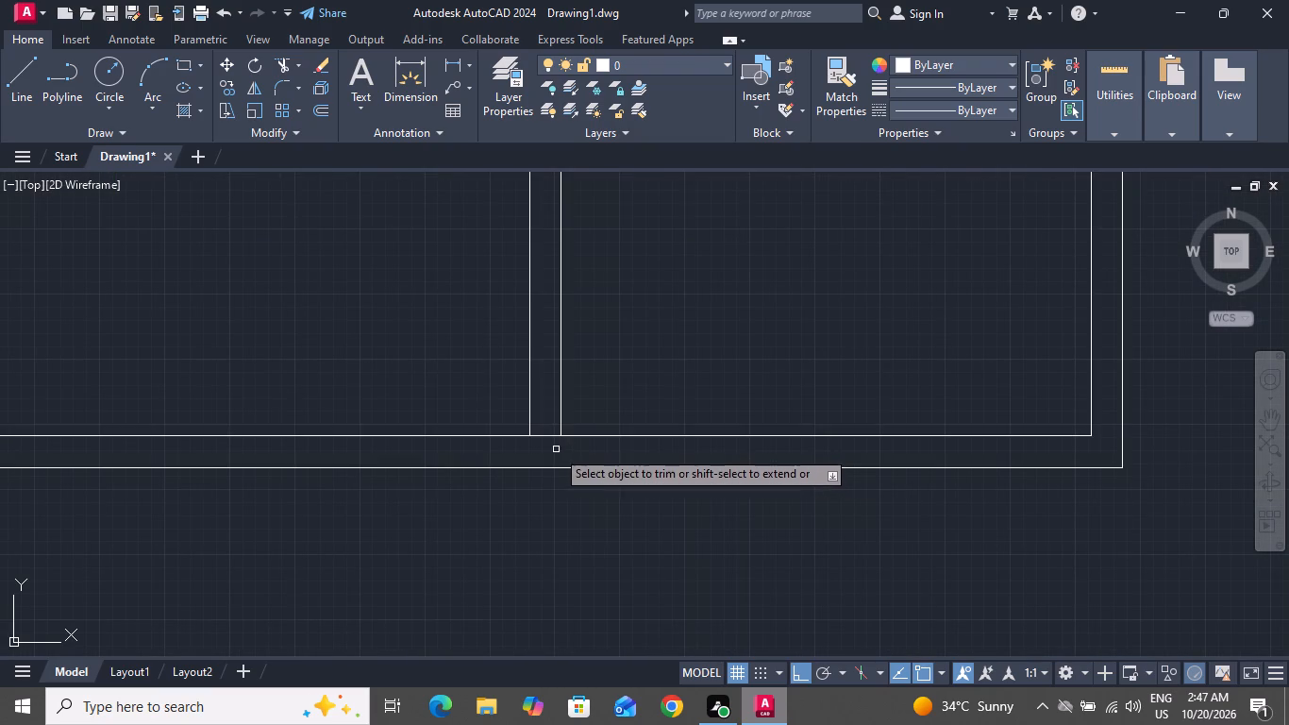
left_click(547, 435)
scroll(561, 540, "down", 4)
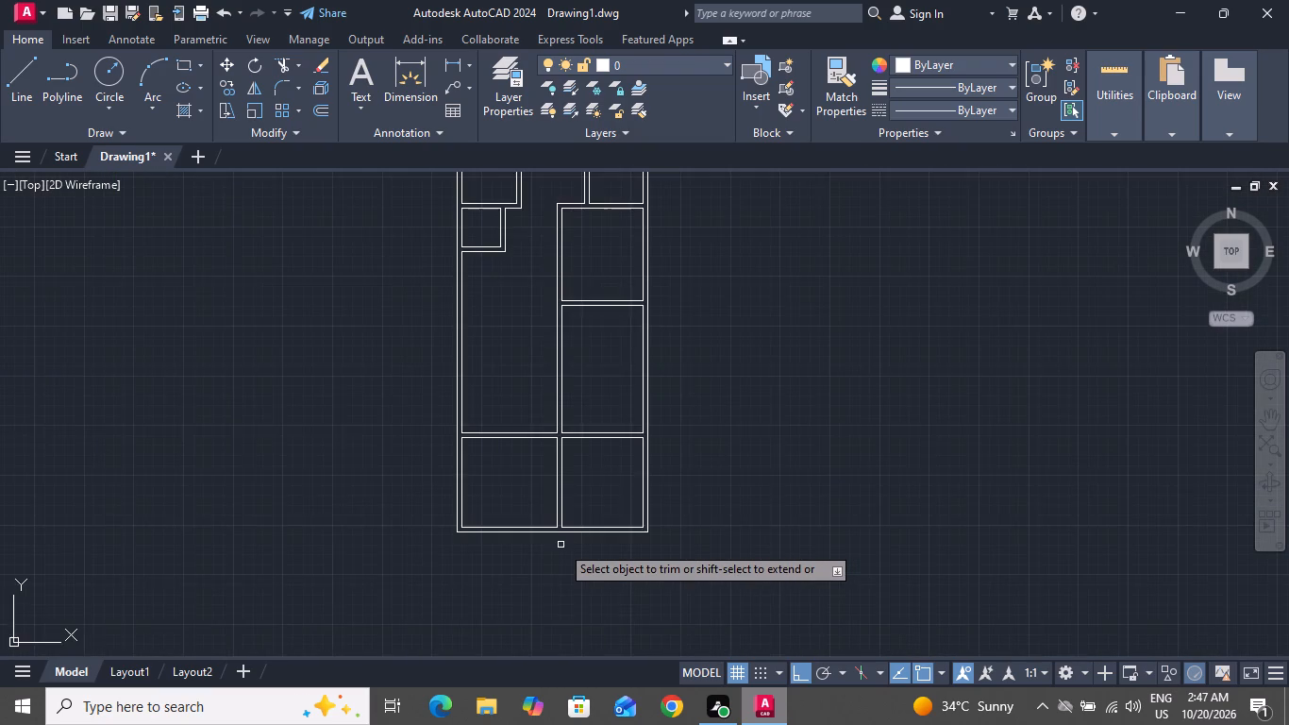
scroll(561, 545, "down", 2)
right_click(652, 485)
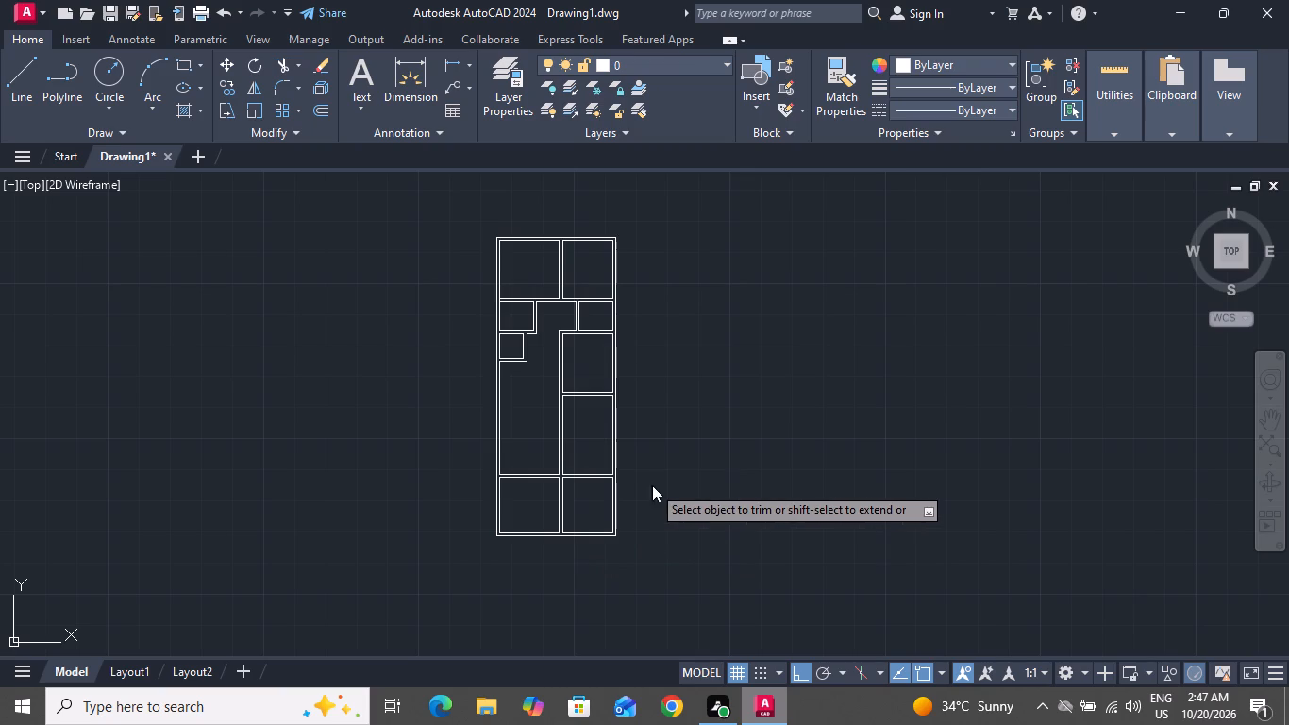
left_click(693, 260)
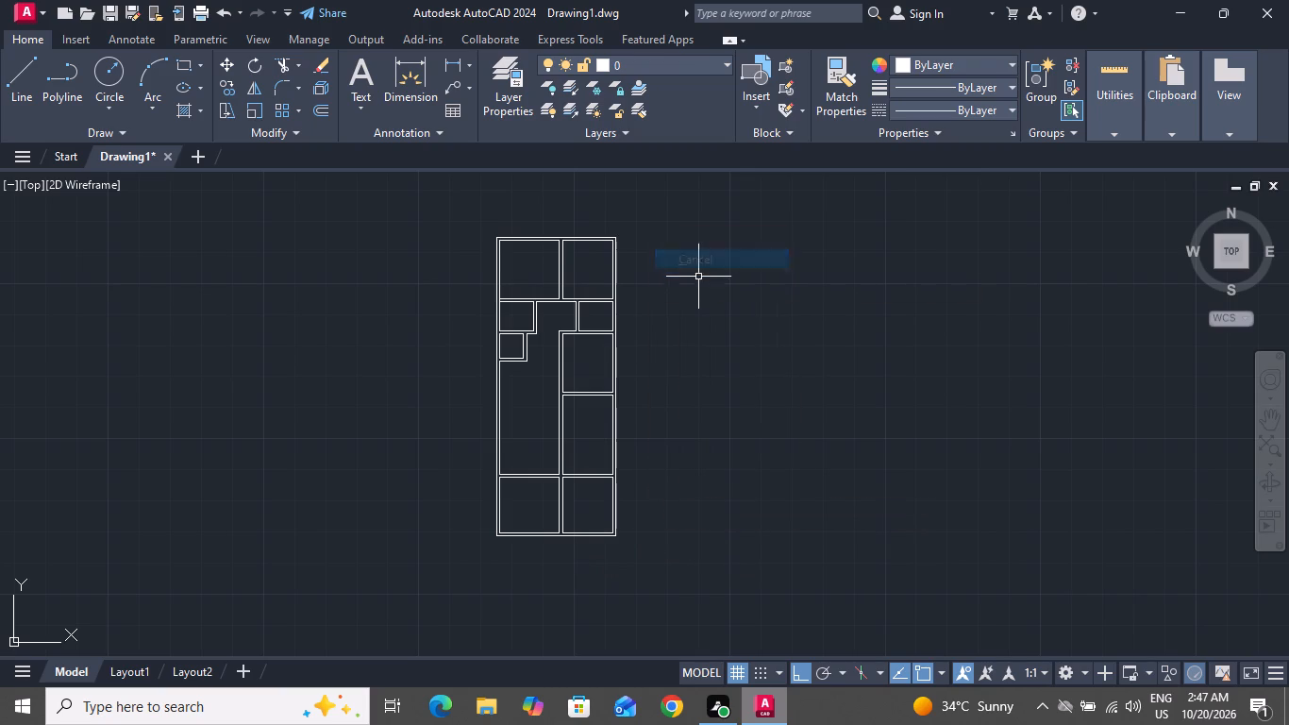
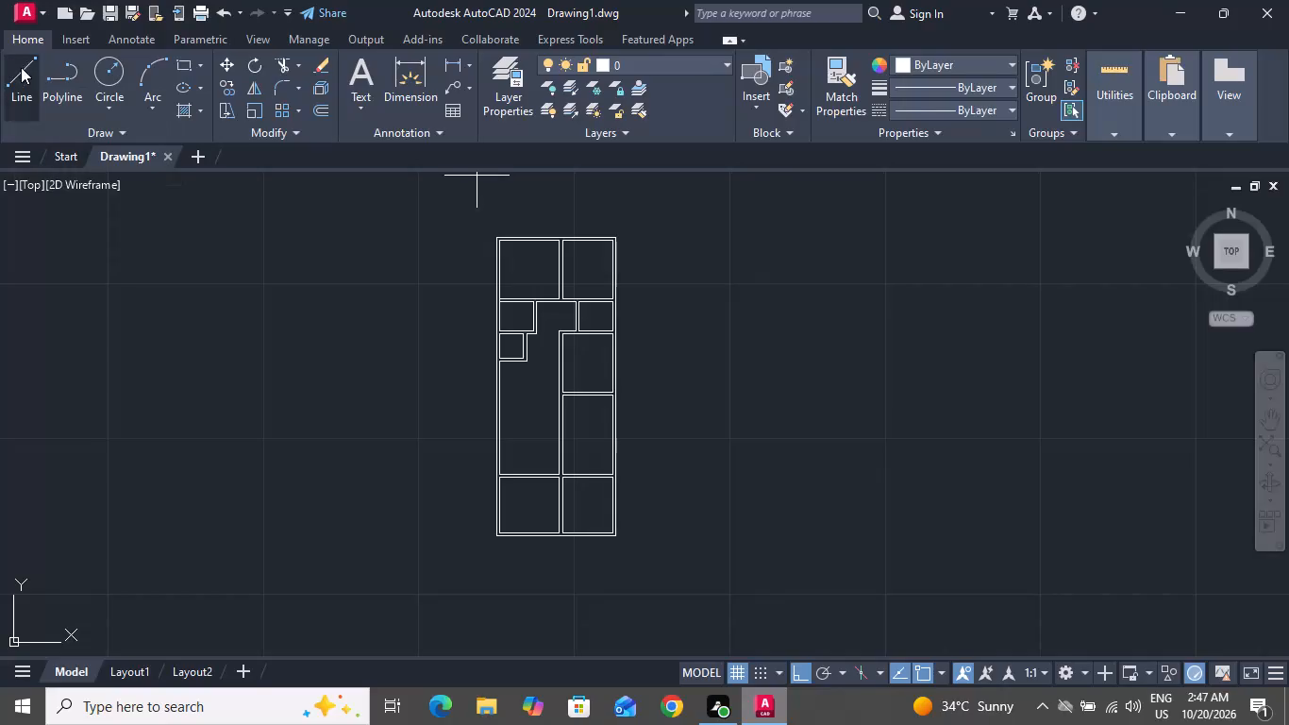
Draw a short line across the upper horizontal wall, continuing the left face of the top rooms' dividing wall.
scroll(594, 330, "up", 3)
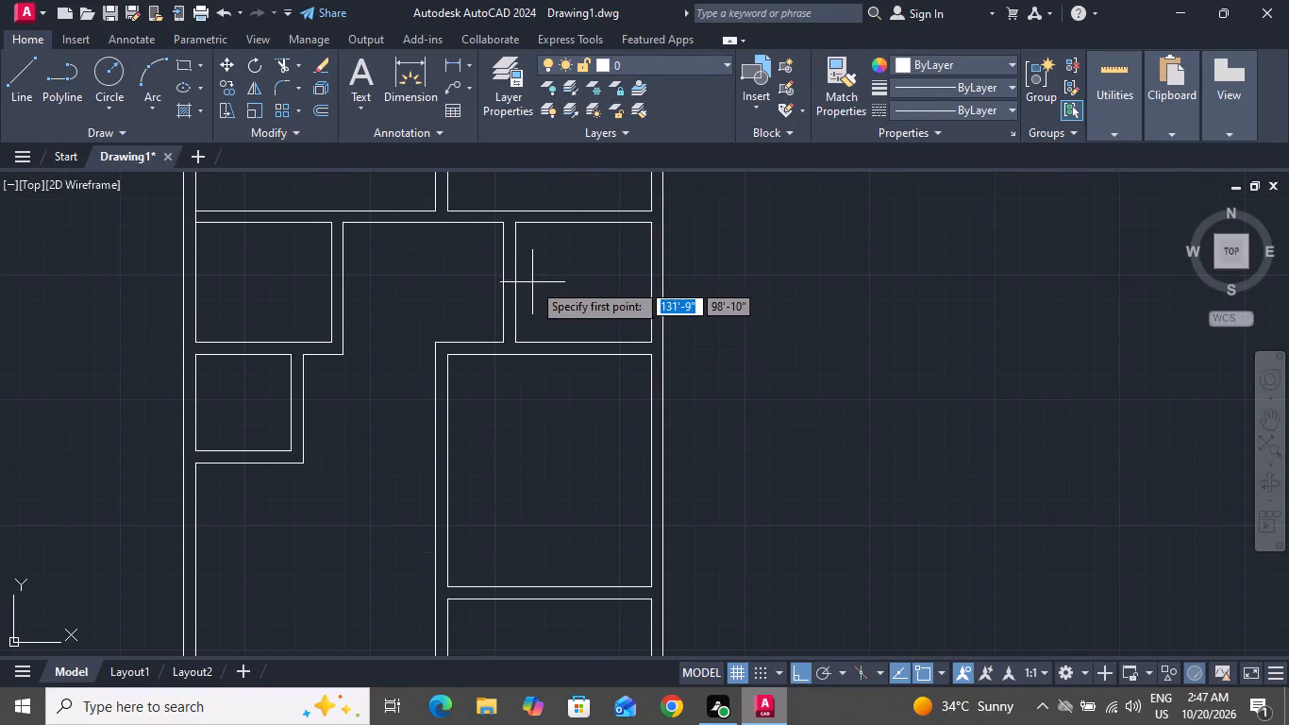
scroll(535, 294, "down", 1)
scroll(466, 233, "up", 3)
left_click(477, 268)
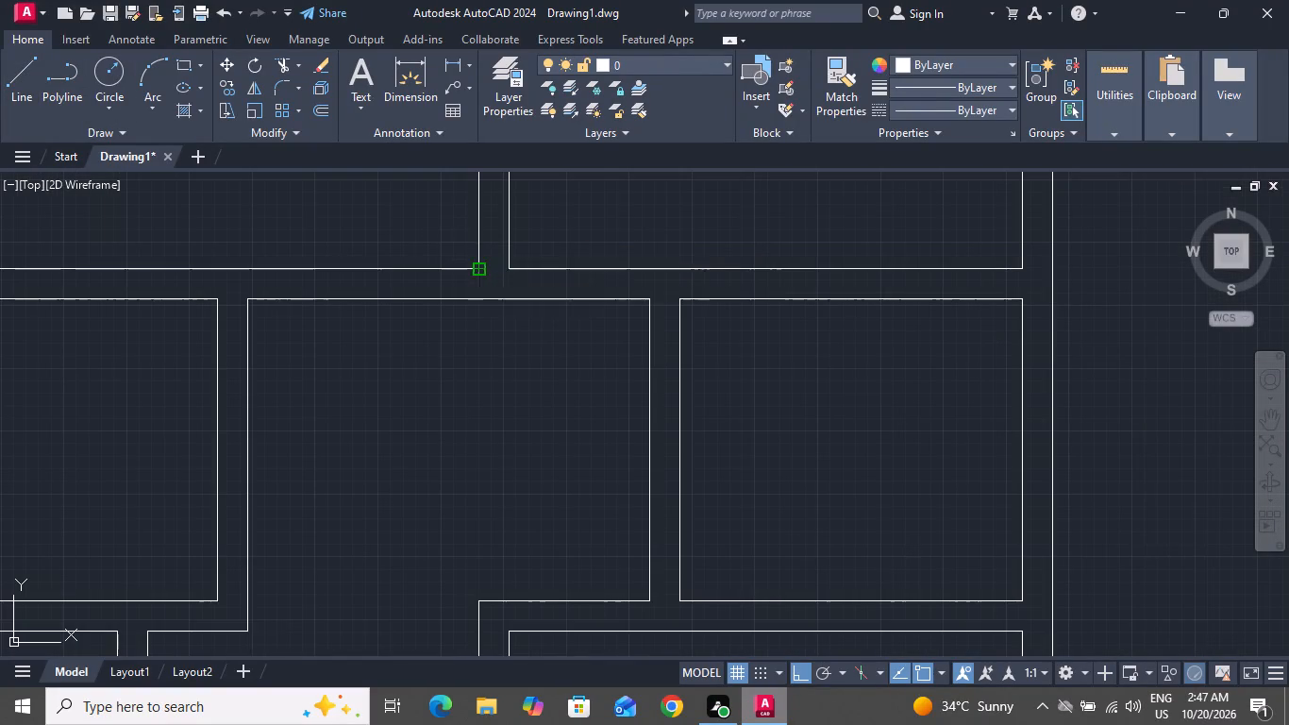
left_click(477, 301)
right_click(479, 295)
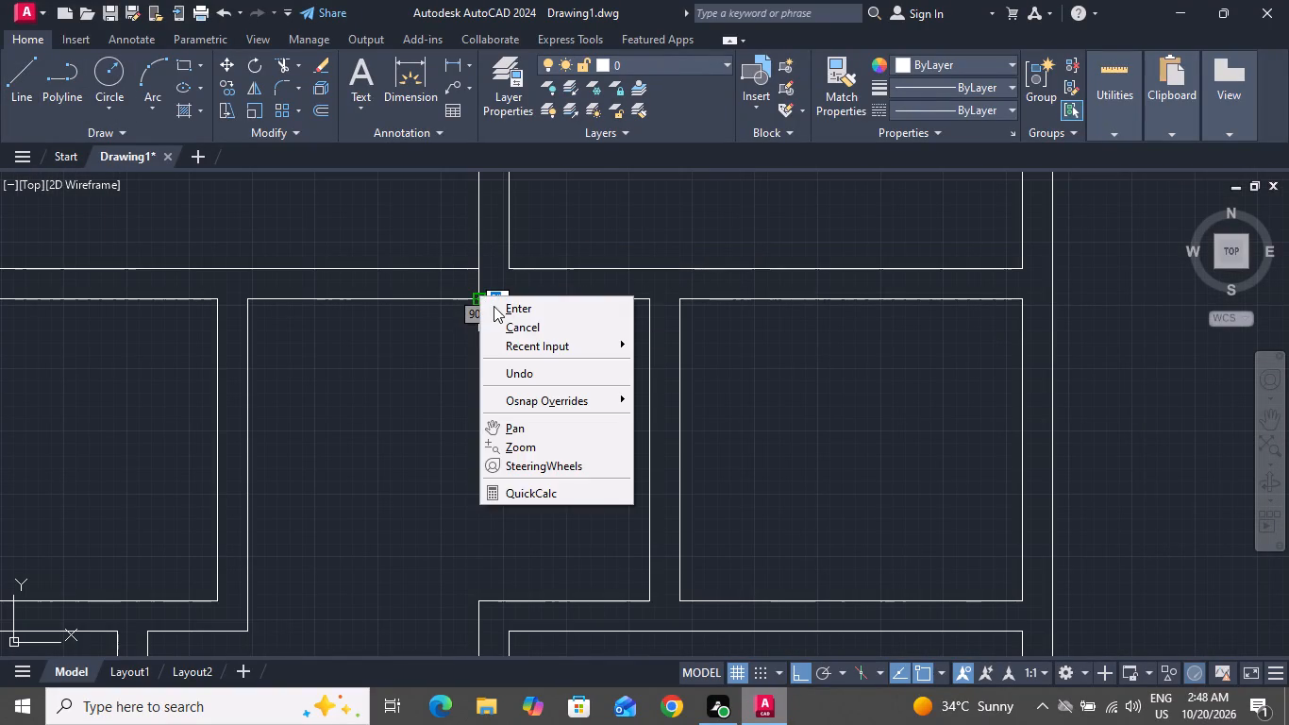
left_click(511, 329)
Offset the short line across the upper horizontal wall 3" to the left for the first door jamb.
type("O 3")
key("shift+quotedbl")
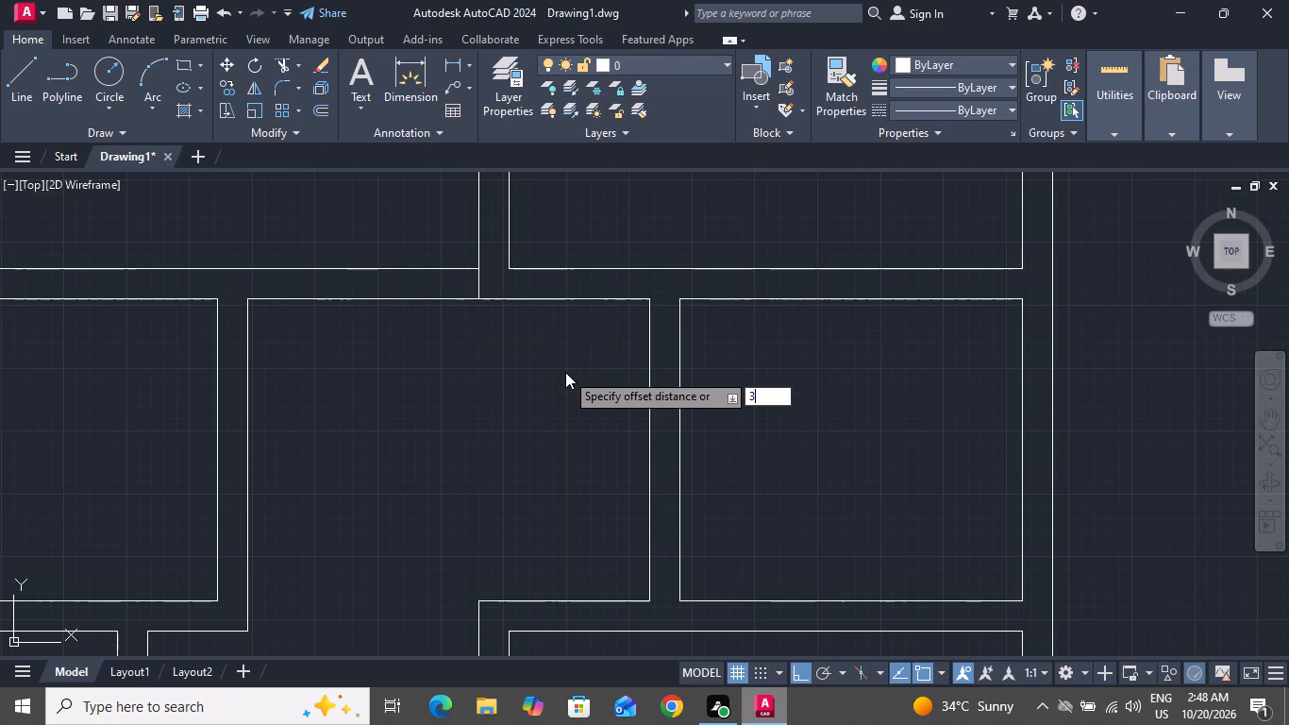
key("Return")
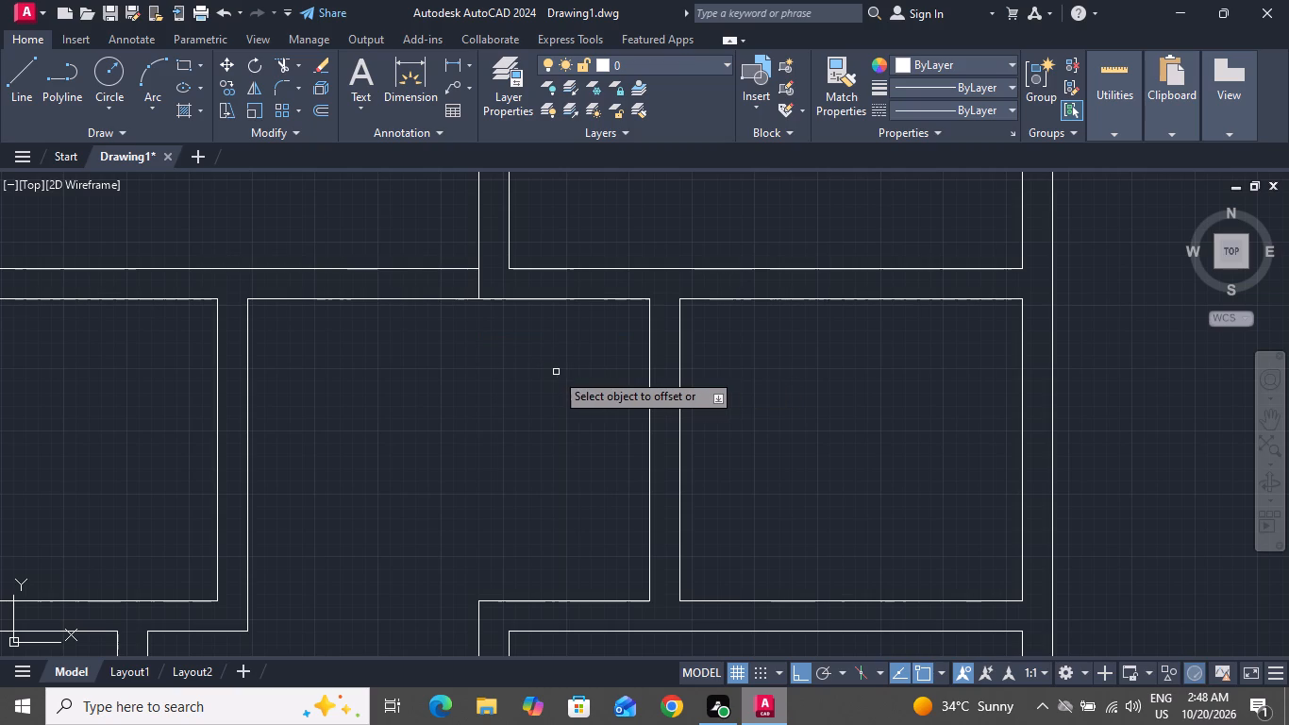
left_click(478, 286)
left_click(456, 289)
right_click(456, 289)
left_click(493, 322)
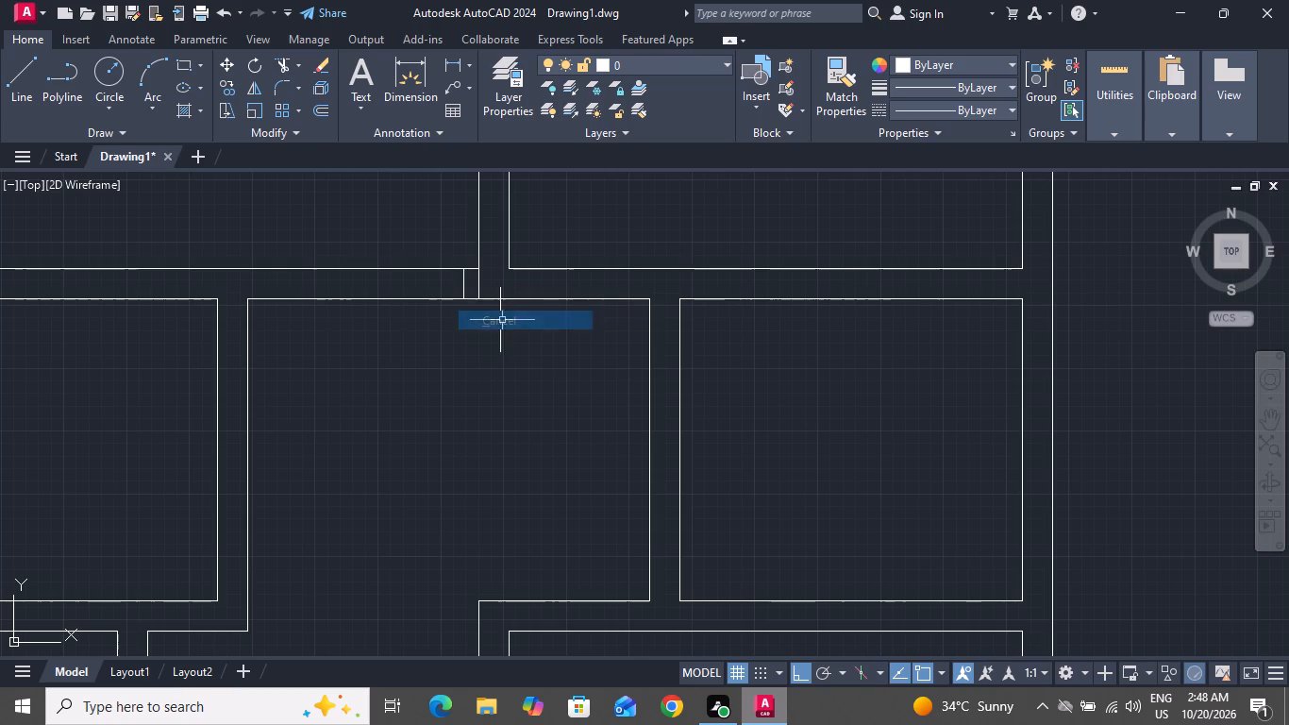
Offset the new jamb line 3' to the left to mark the other side of the door opening.
type("O 3'")
key("Return")
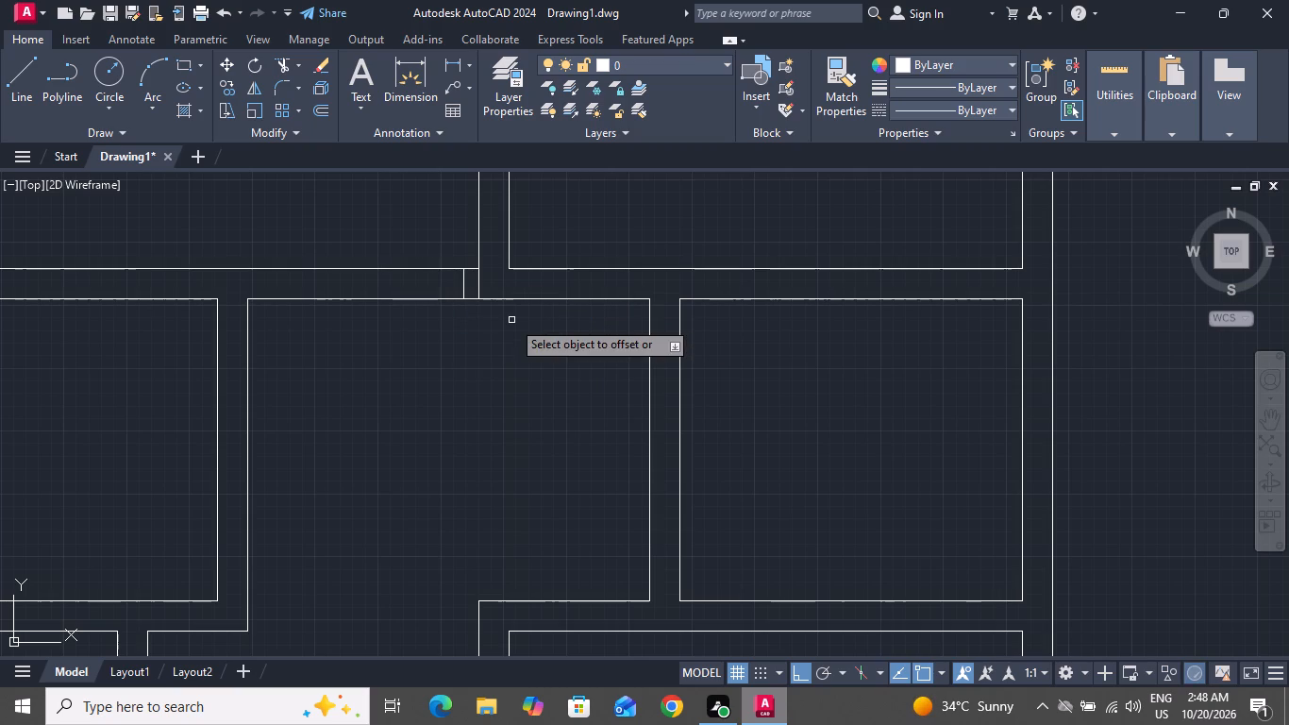
left_click(464, 286)
left_click(433, 291)
right_click(401, 356)
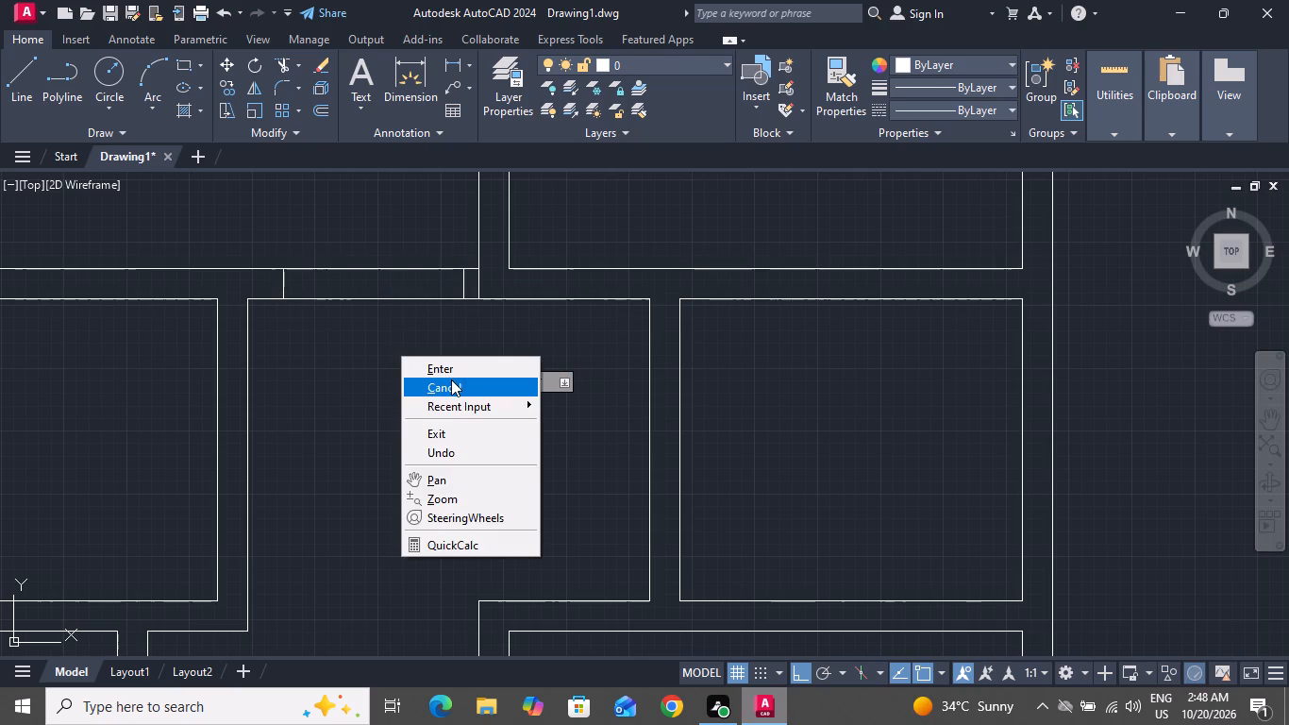
left_click(451, 379)
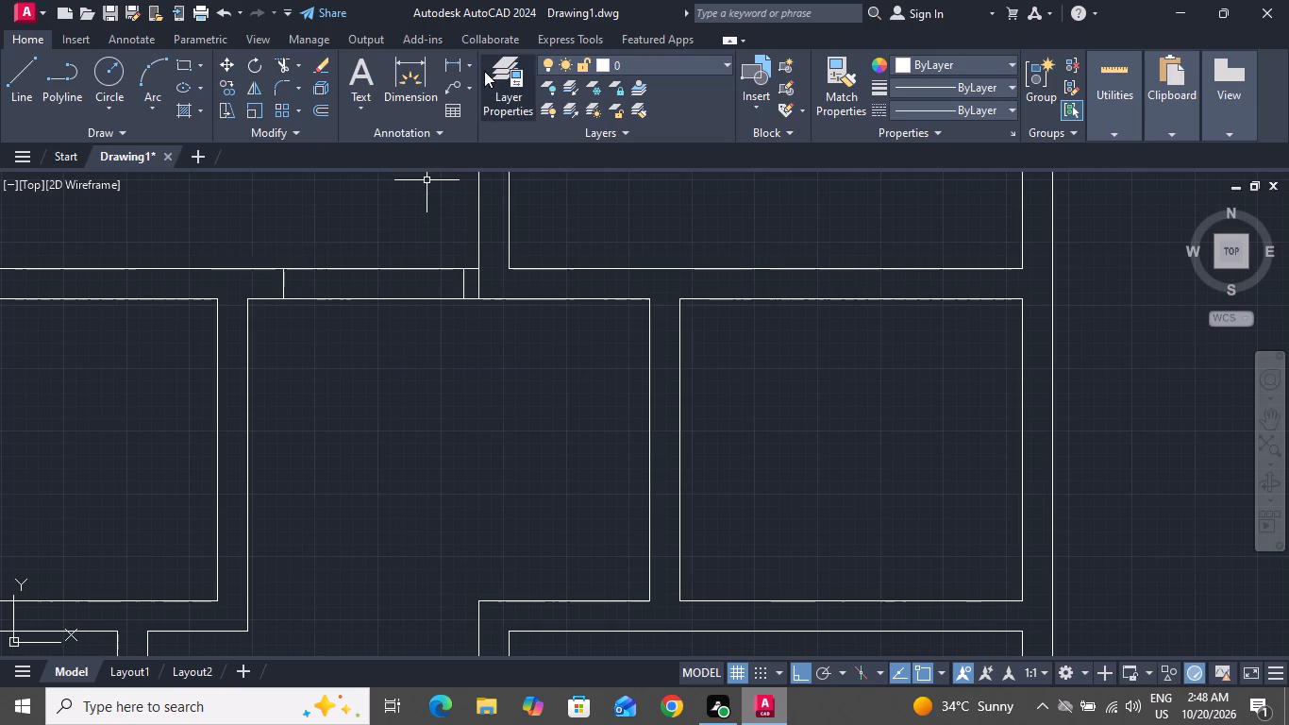
Draw a 3' vertical line from the right jamb's midpoint up into the top-left room as the door leaf.
left_click(24, 71)
scroll(349, 407, "down", 3)
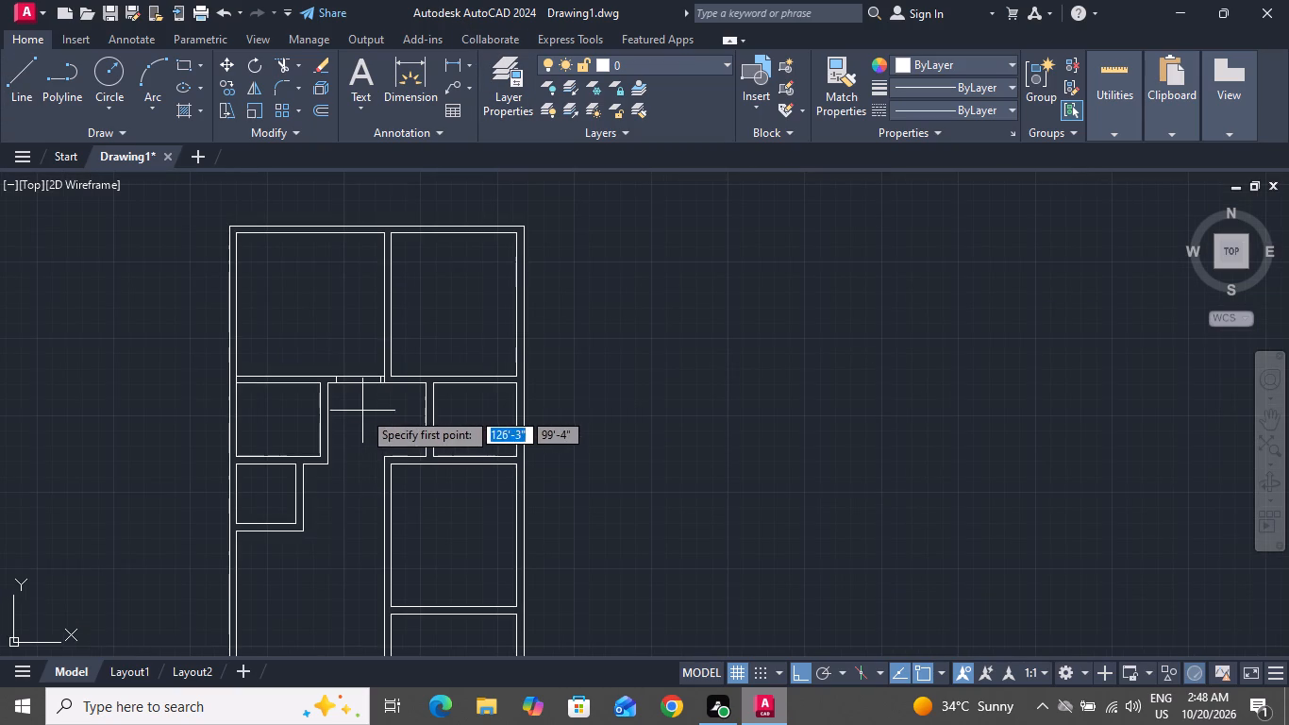
scroll(371, 395, "up", 3)
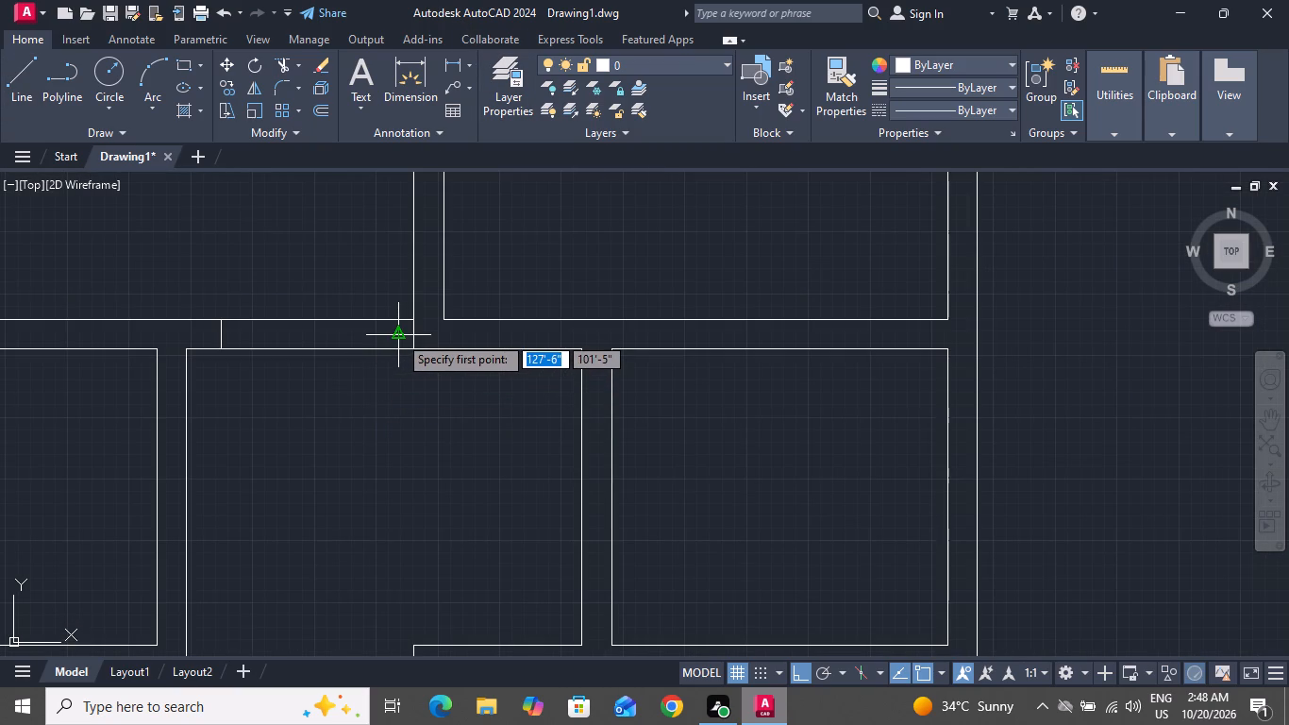
left_click(402, 333)
scroll(426, 310, "down", 3)
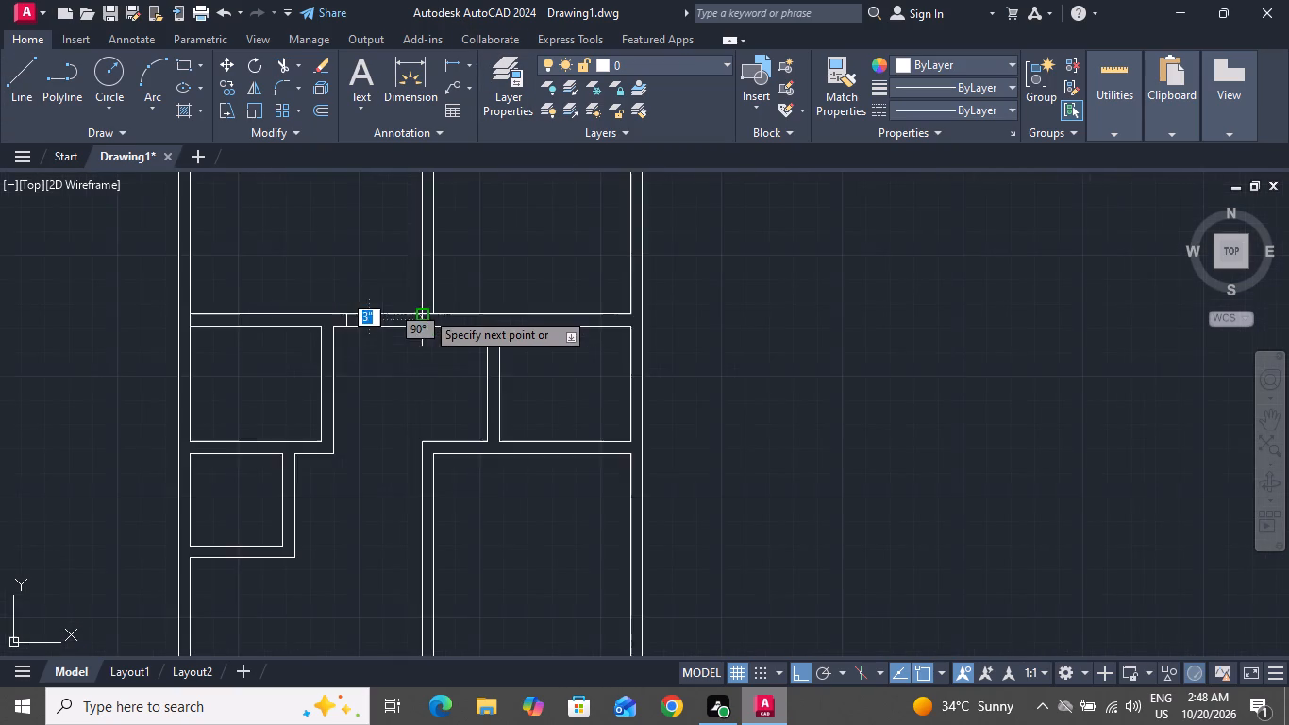
scroll(426, 312, "down", 3)
scroll(419, 260, "up", 2)
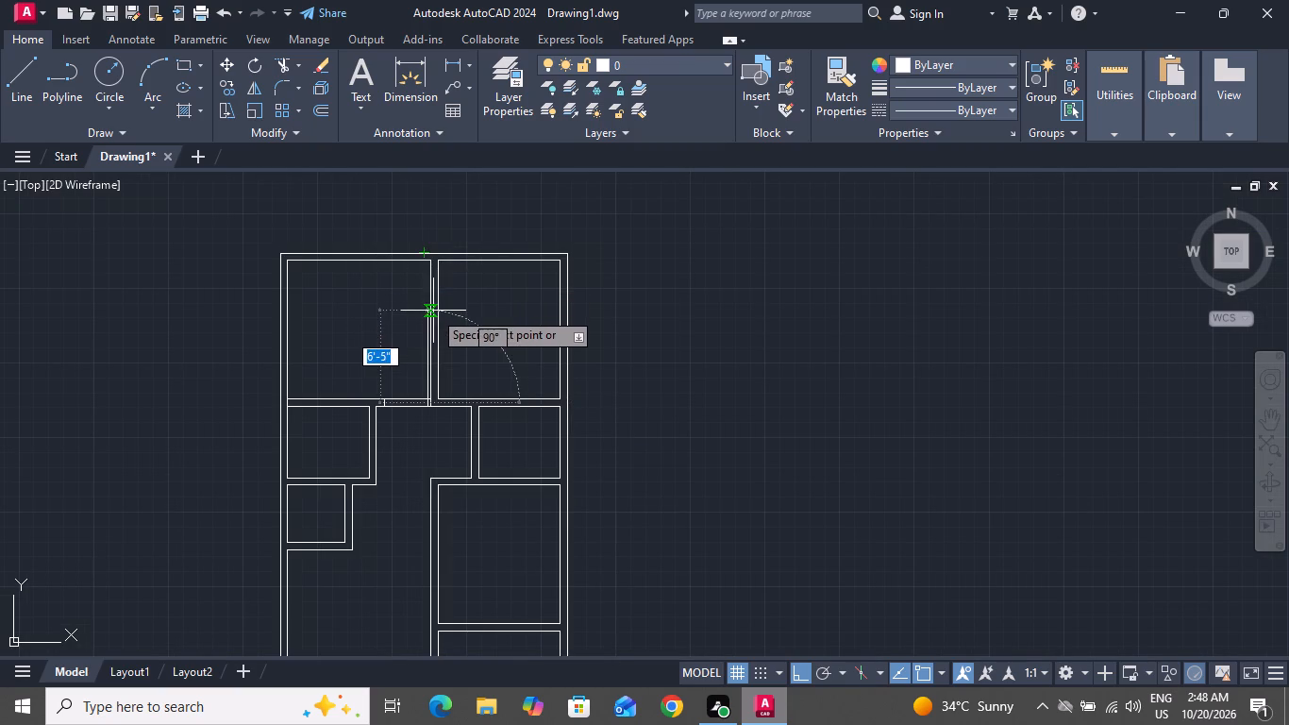
scroll(412, 363, "up", 4)
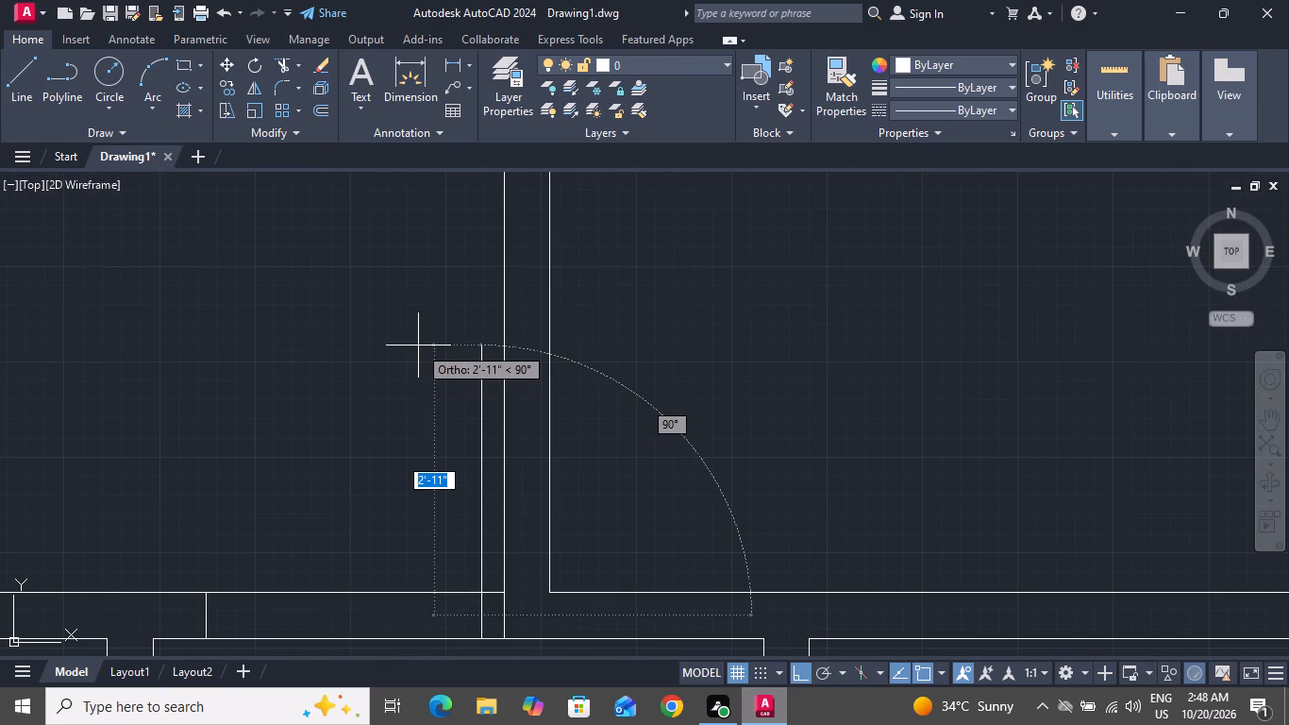
key("3")
key("semicolon")
key("BackSpace")
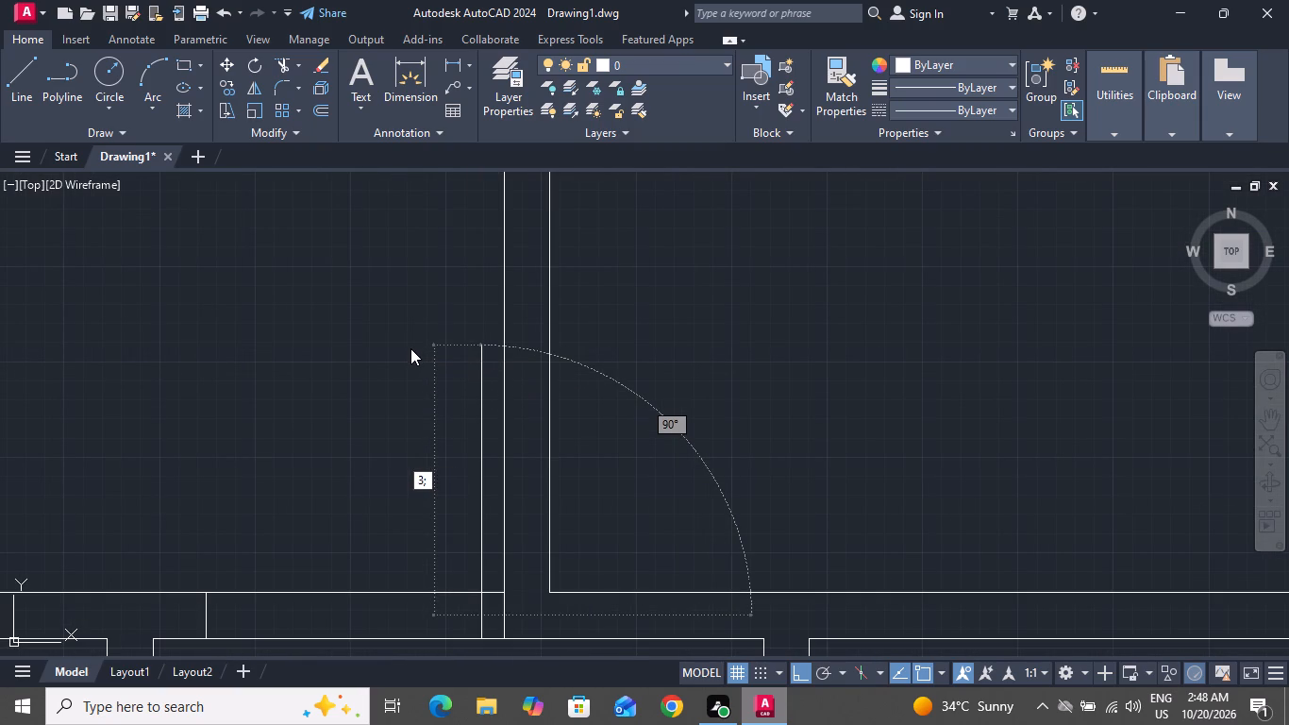
key("apostrophe")
key("Return")
right_click(396, 362)
left_click(415, 383)
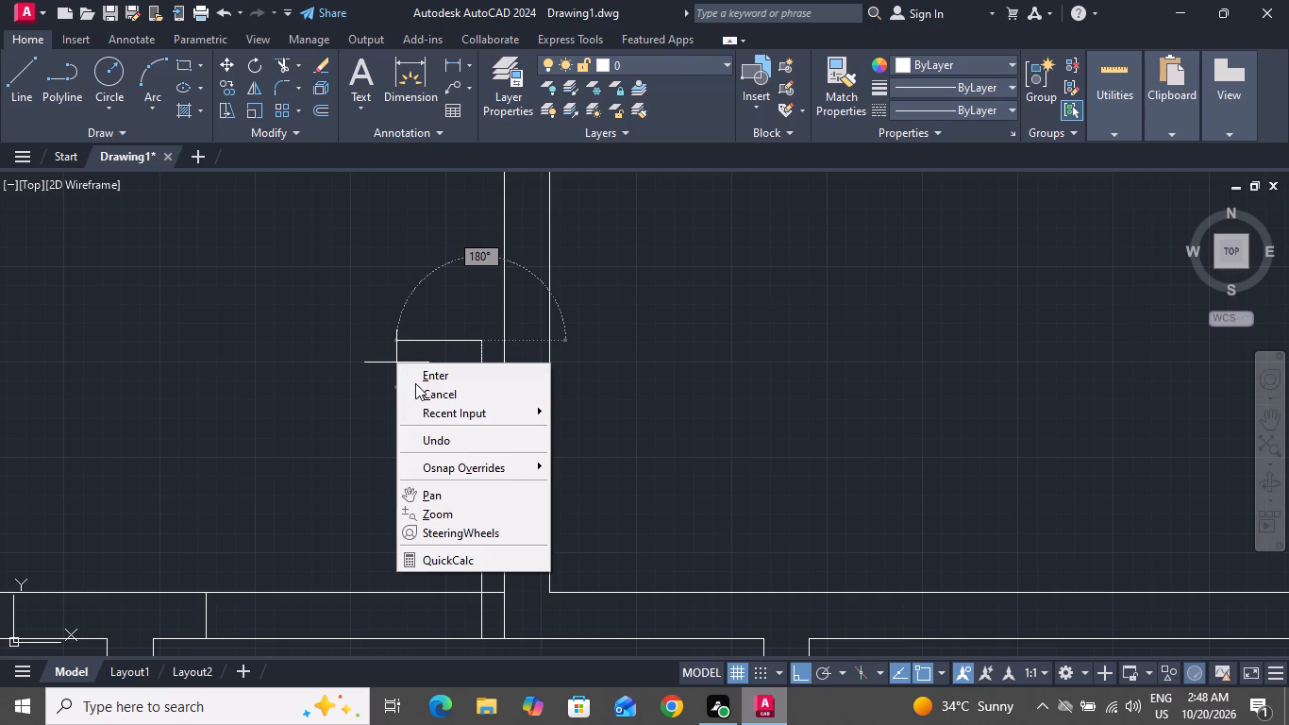
Offset the vertical door leaf line 2" to the left to give the leaf its thickness.
key("o")
key("space")
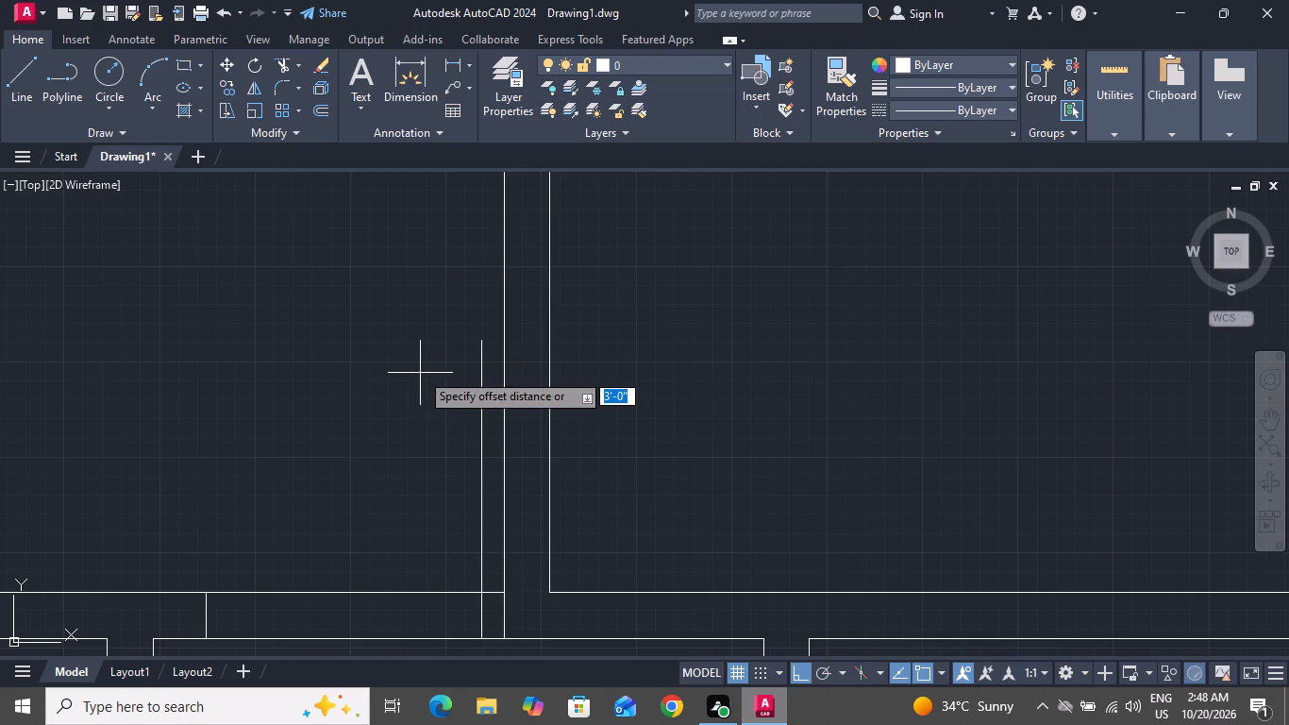
key("2")
key("shift+quotedbl")
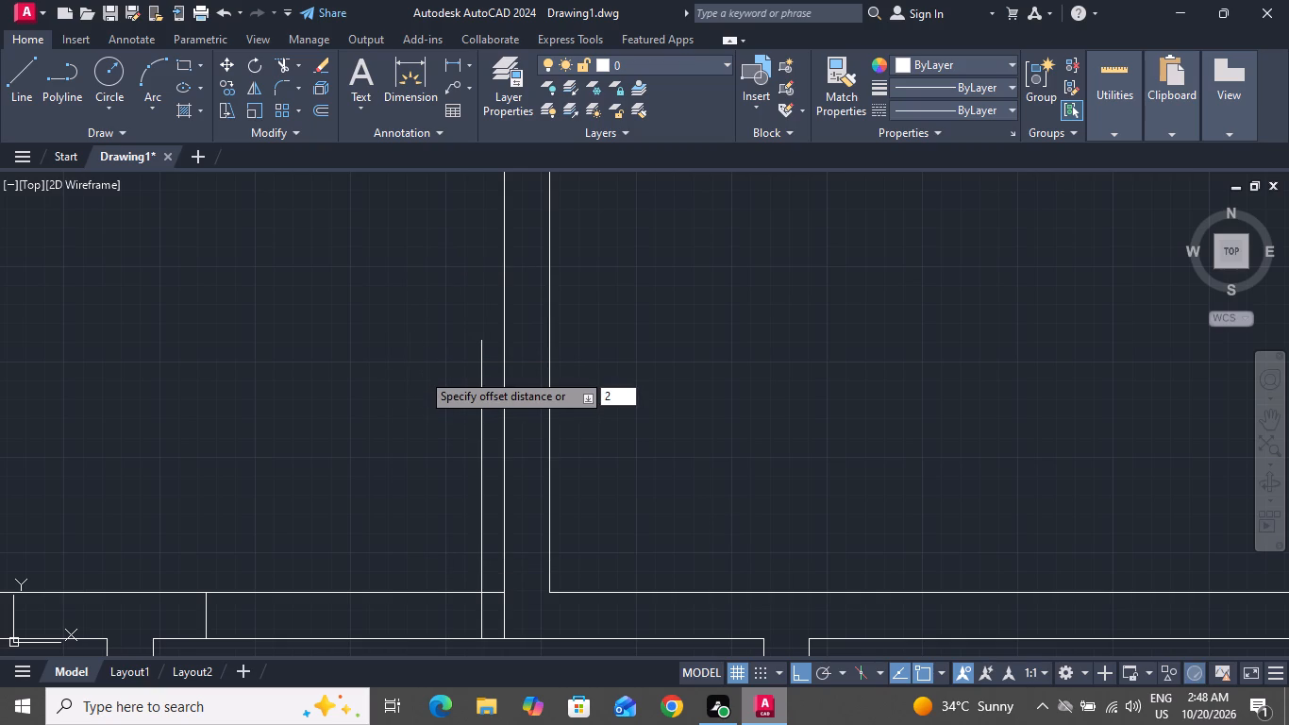
key("Return")
left_click(481, 369)
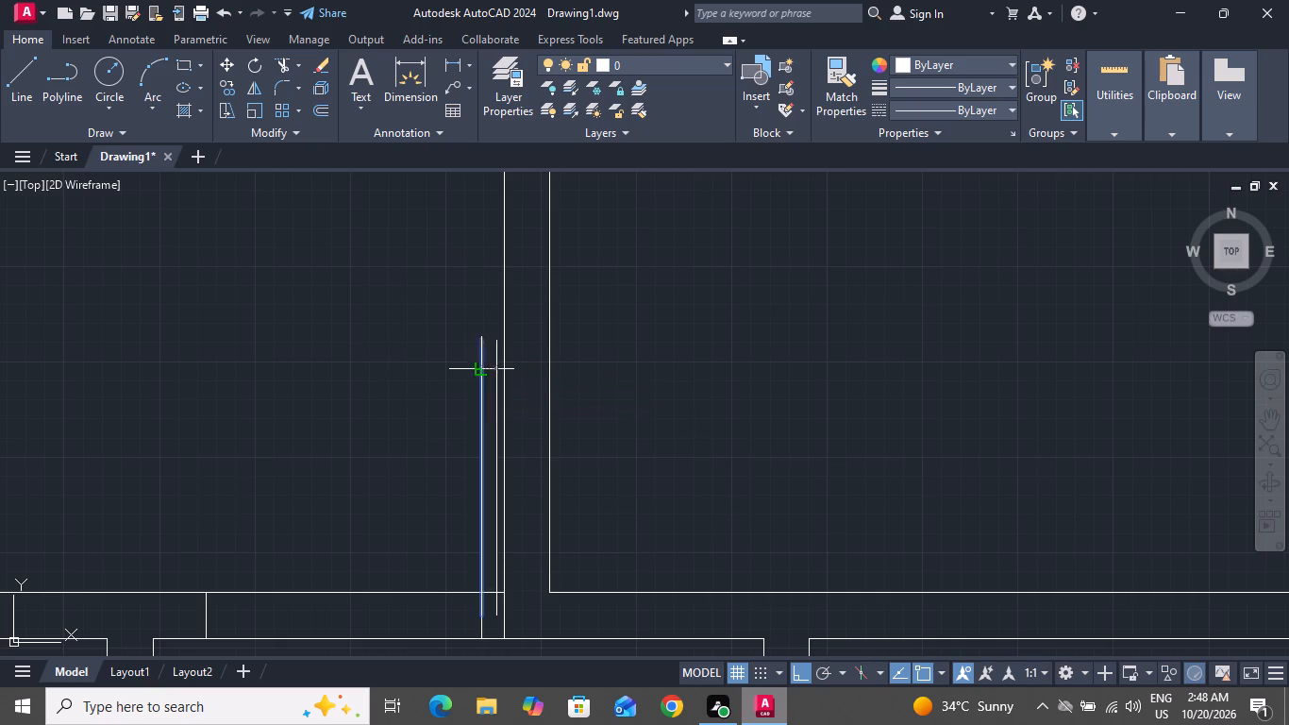
left_click(461, 378)
right_click(423, 382)
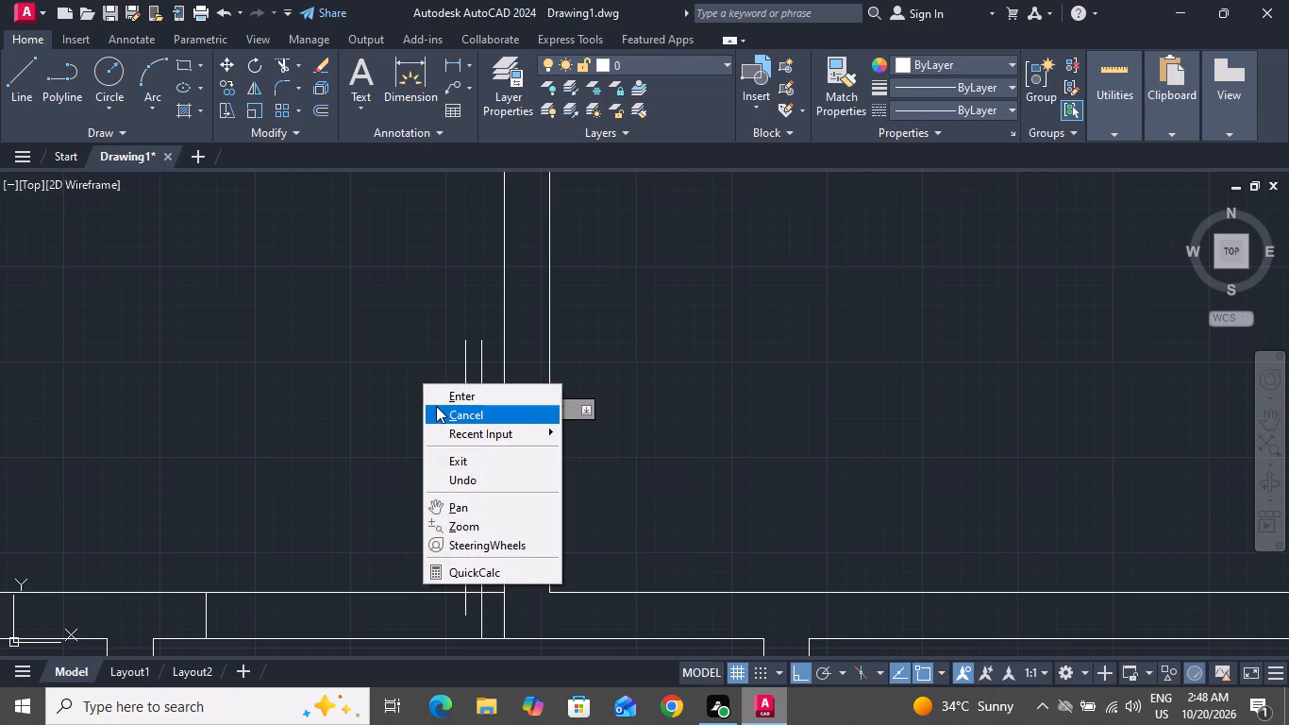
left_click(436, 406)
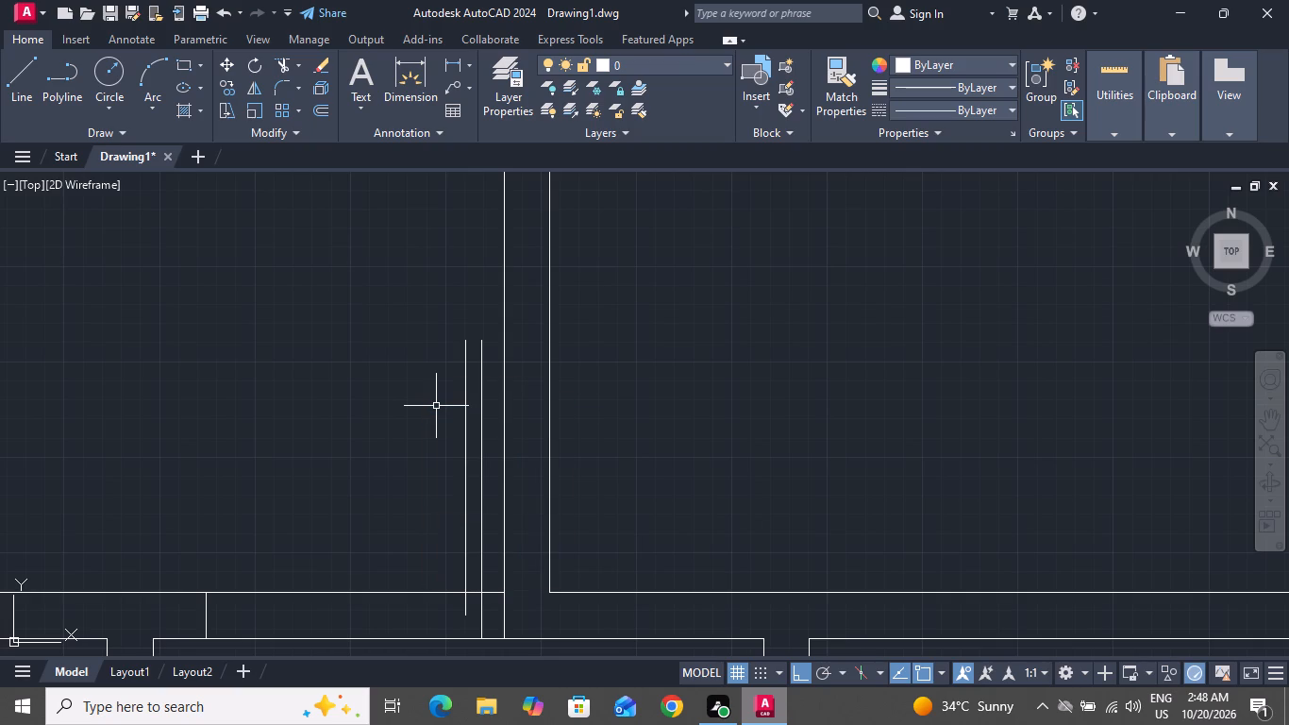
Draw the door swing arc from the left jamb's midpoint through the leaf's top-left end to its top-right end.
type("A")
key("space")
scroll(432, 335, "down", 2)
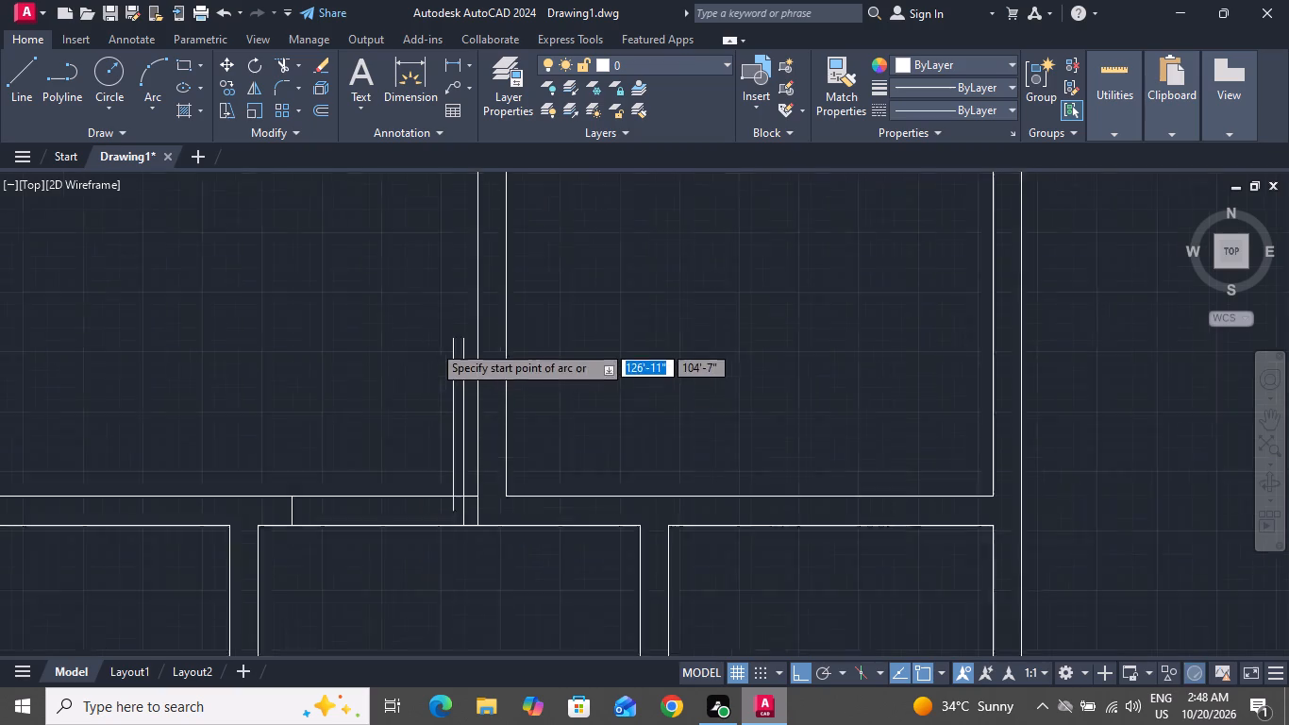
scroll(432, 346, "down", 1)
scroll(371, 425, "up", 2)
left_click(379, 394)
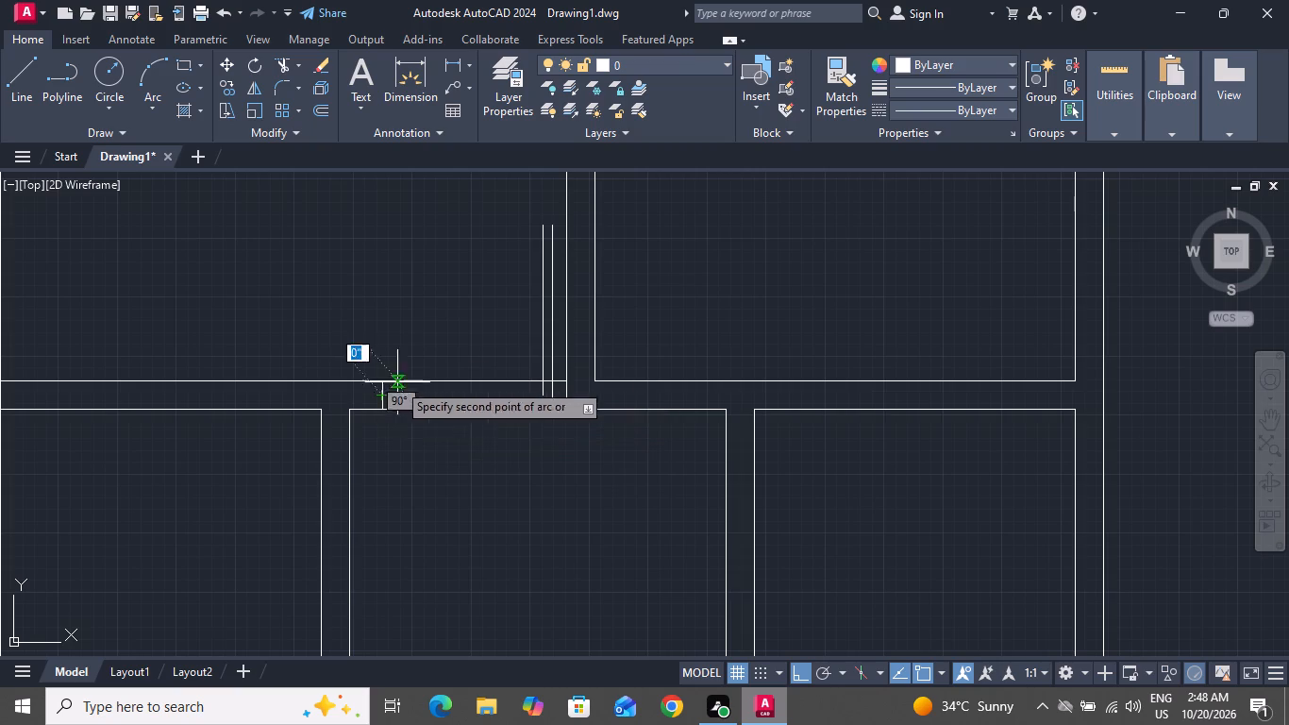
left_click(537, 222)
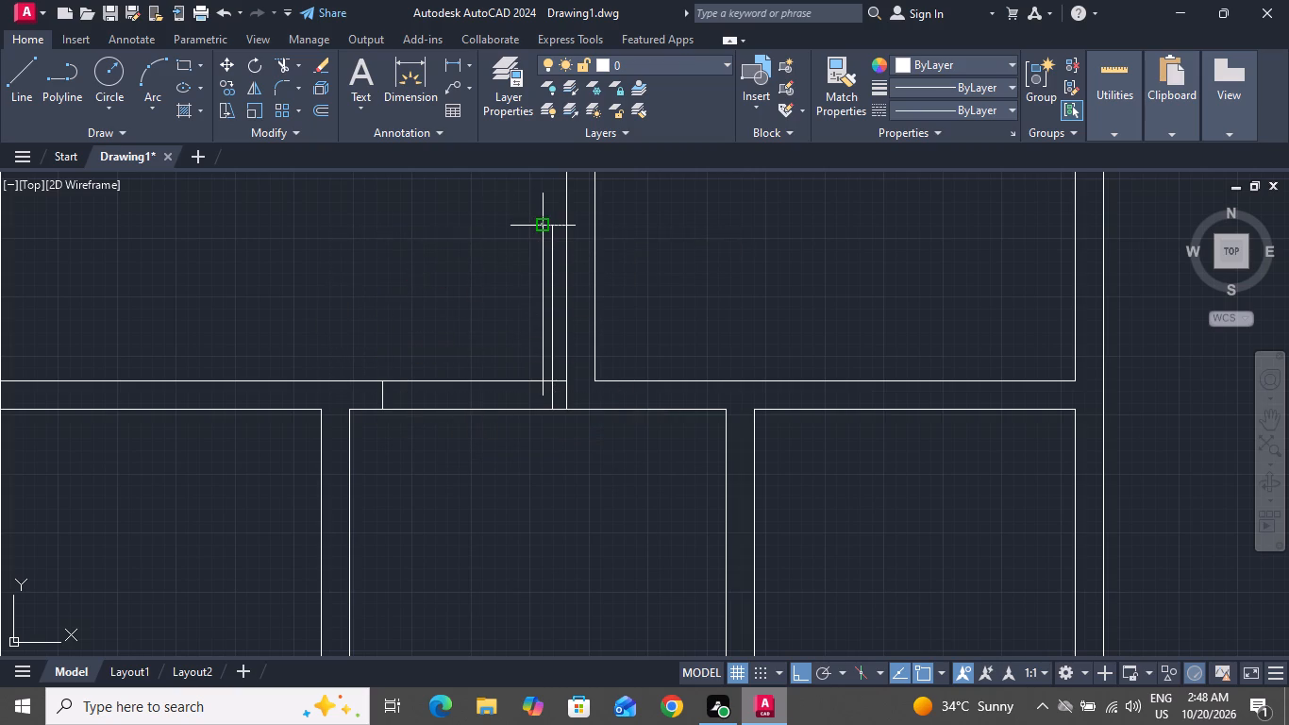
scroll(544, 229, "up", 3)
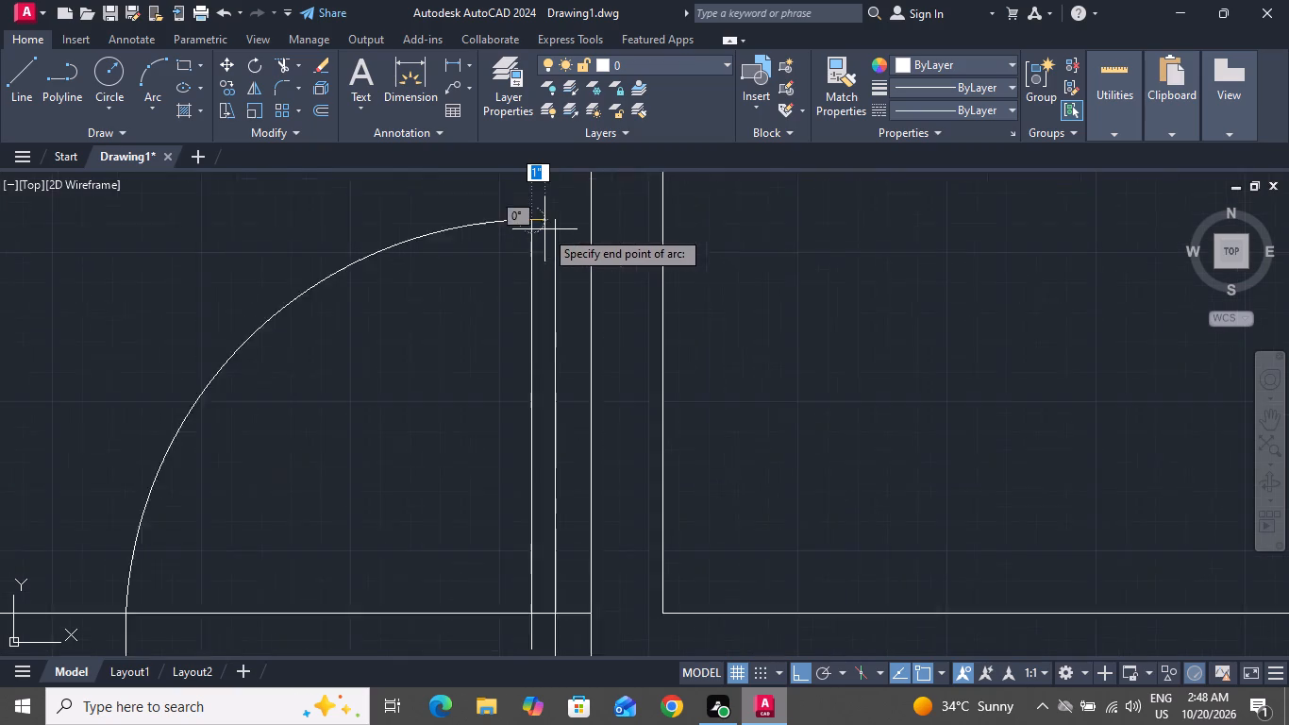
scroll(544, 229, "up", 1)
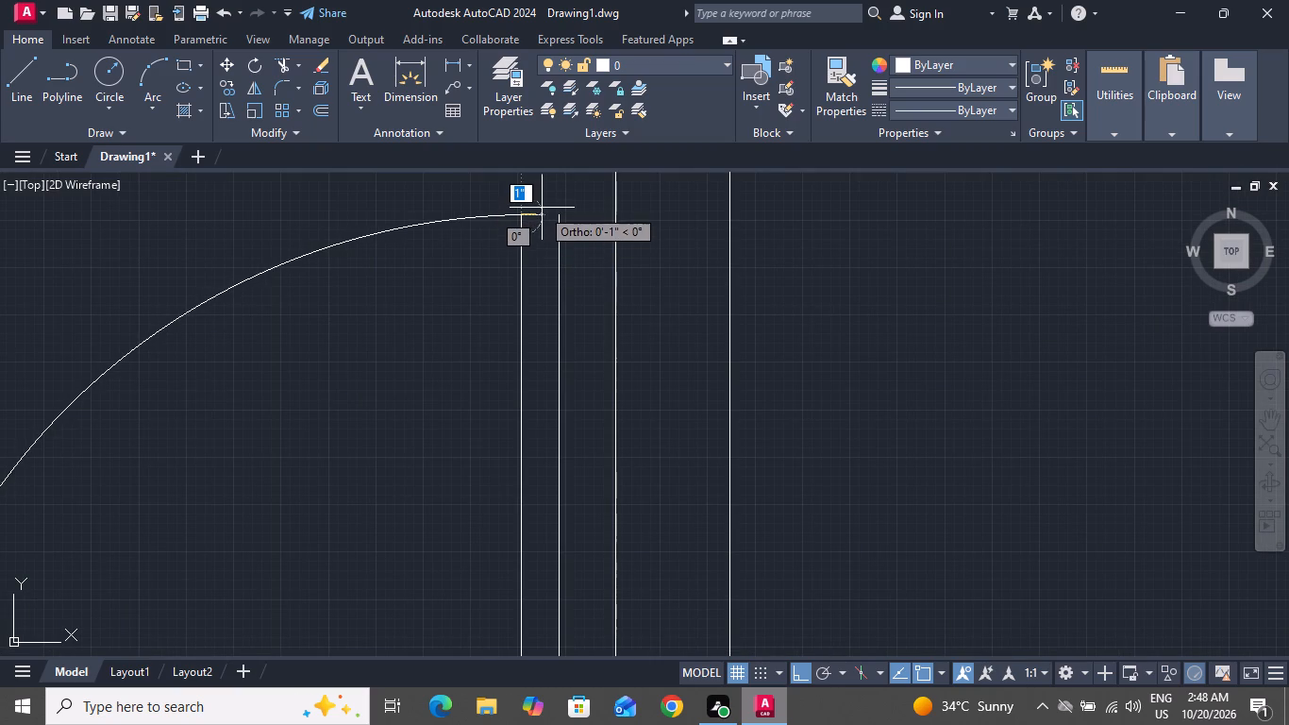
left_click(559, 216)
scroll(584, 309, "down", 3)
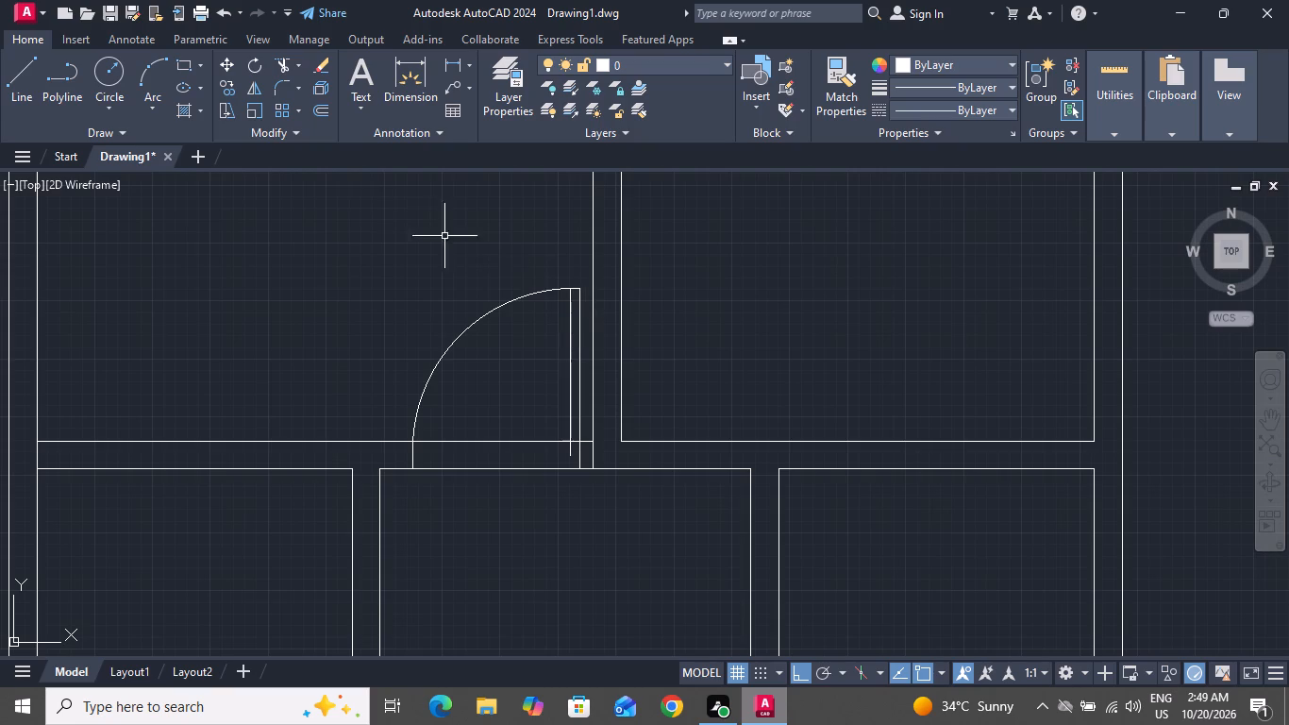
Draw a 2" horizontal line closing the bottom of the door leaf between its two vertical lines.
left_click(18, 82)
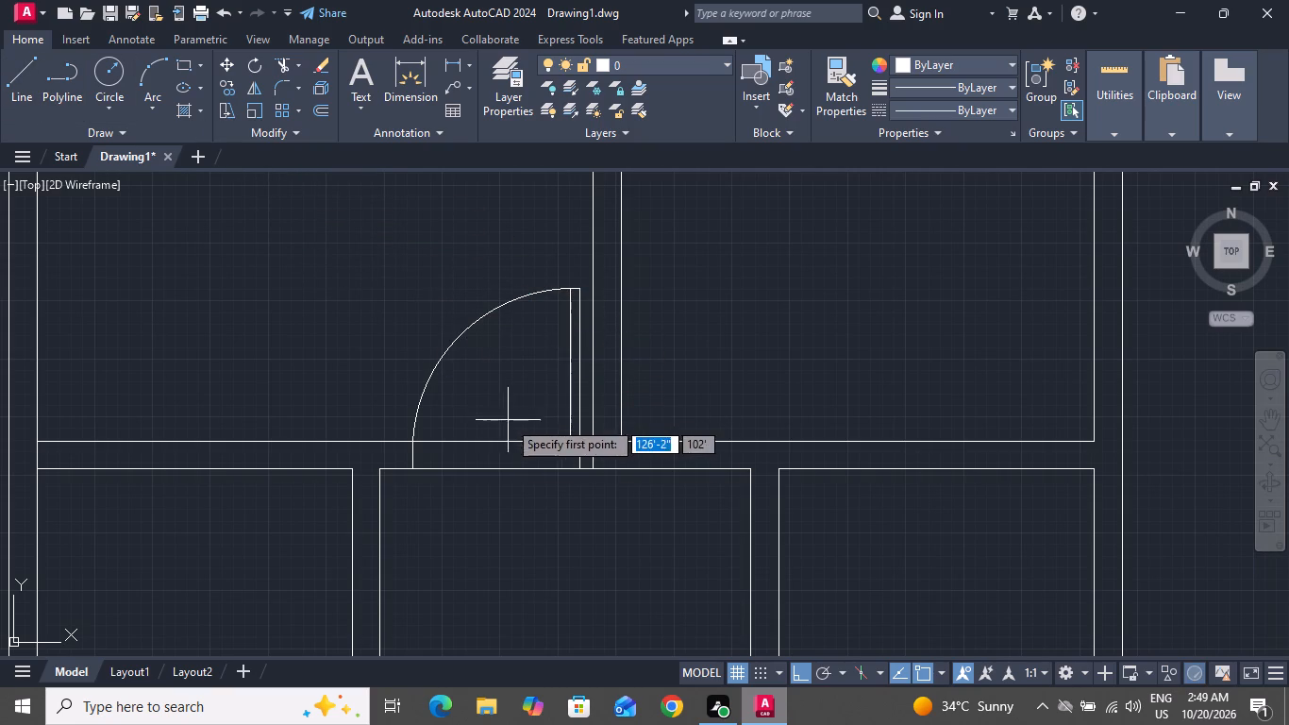
left_click(569, 452)
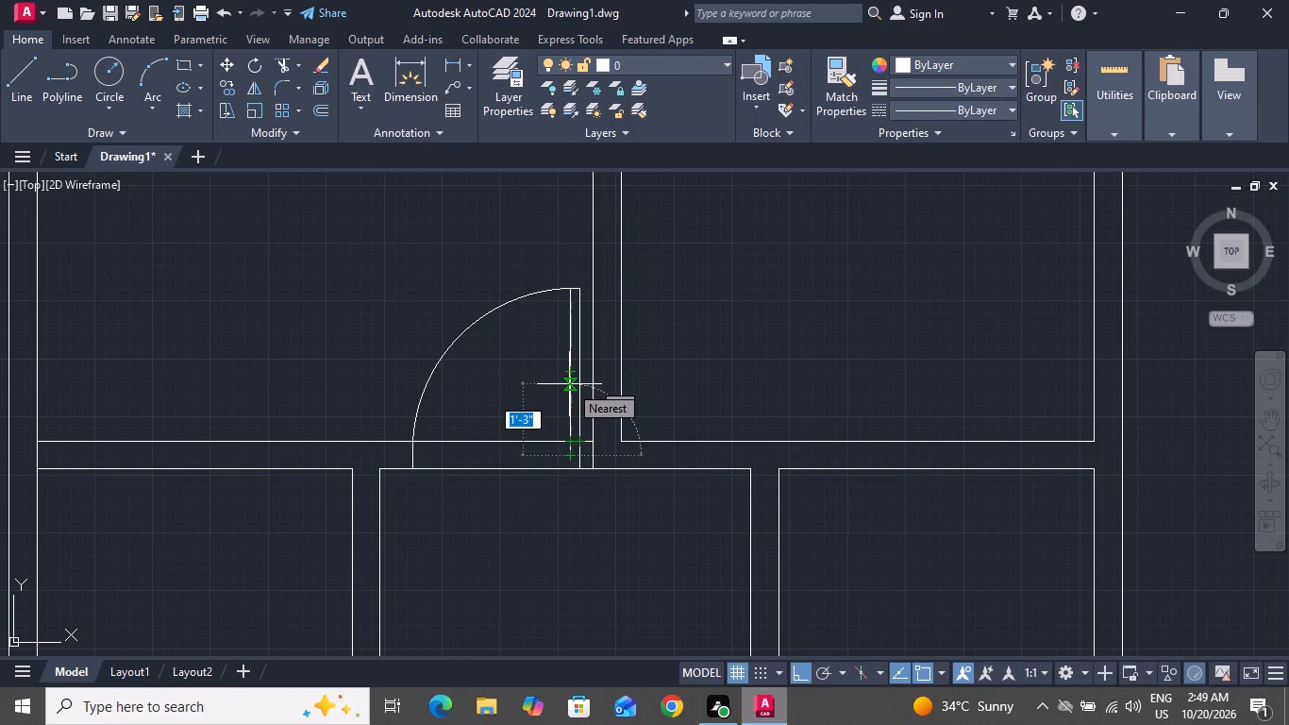
scroll(592, 481, "up", 2)
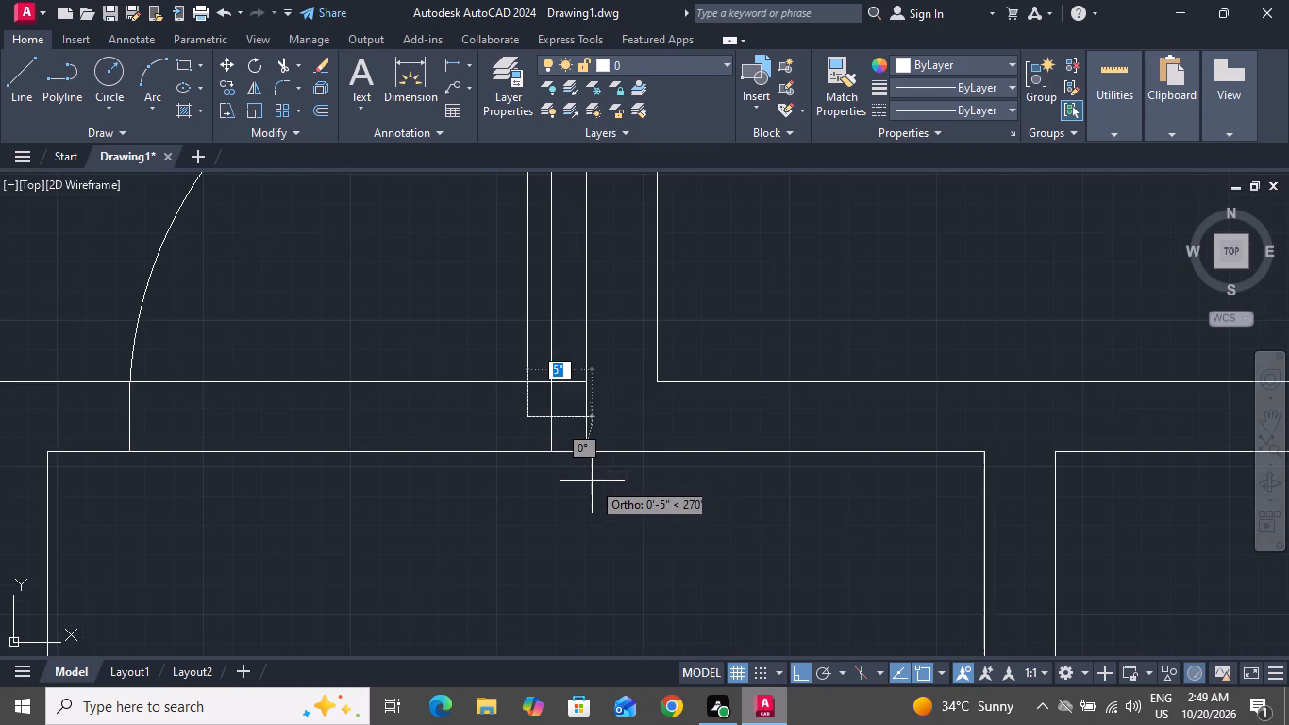
scroll(561, 433, "up", 2)
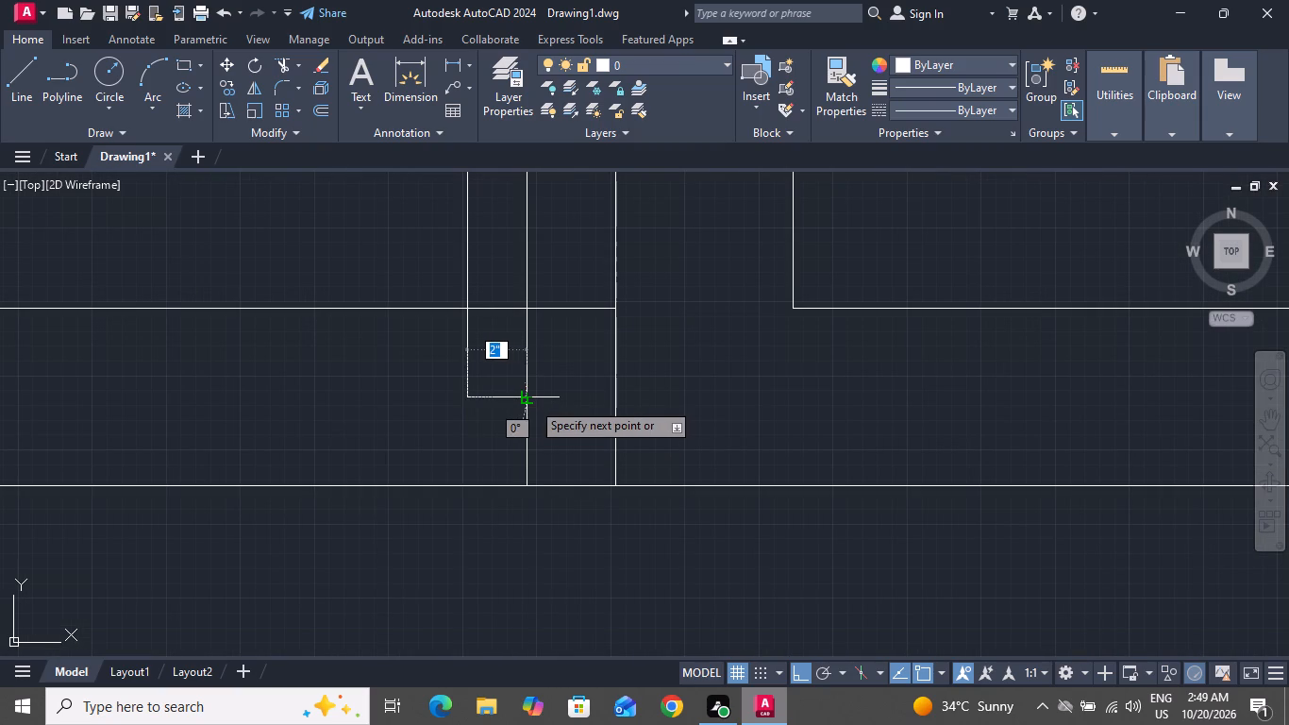
left_click(530, 399)
right_click(531, 401)
left_click(577, 431)
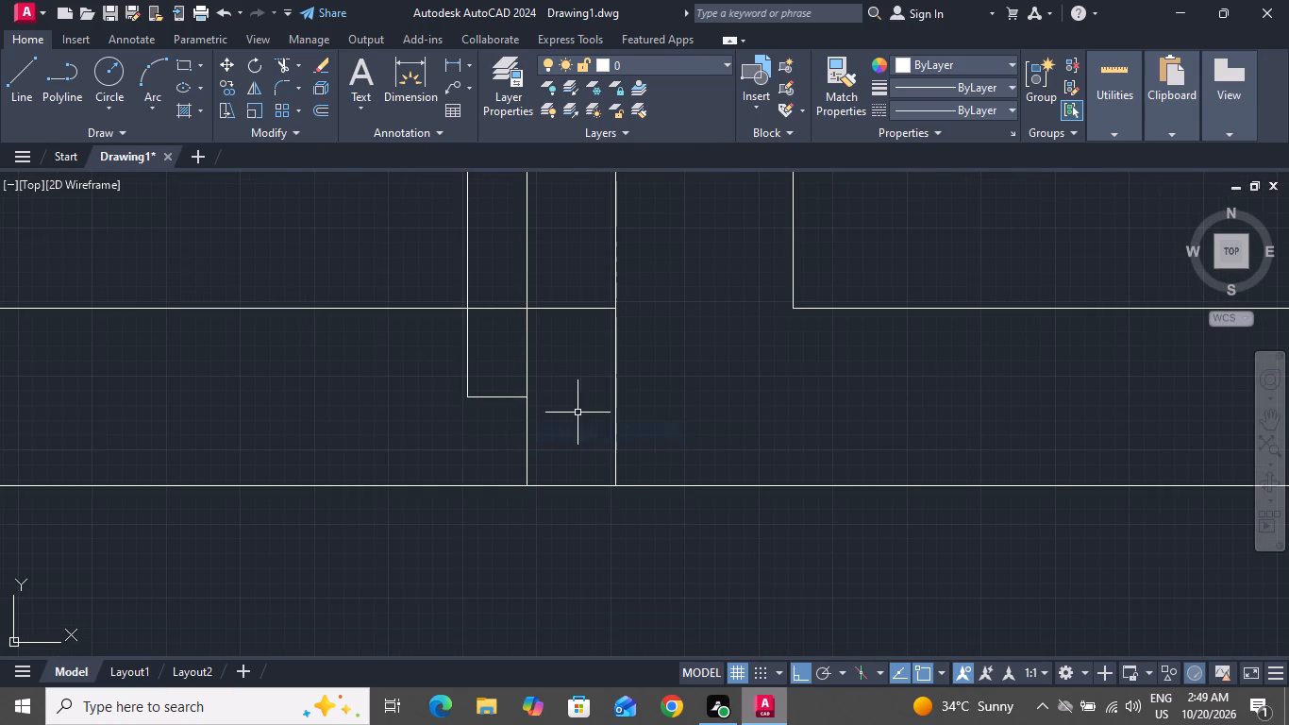
Trim the door leaf's right vertical line between the wall's upper face and the leaf's bottom line.
left_click(279, 64)
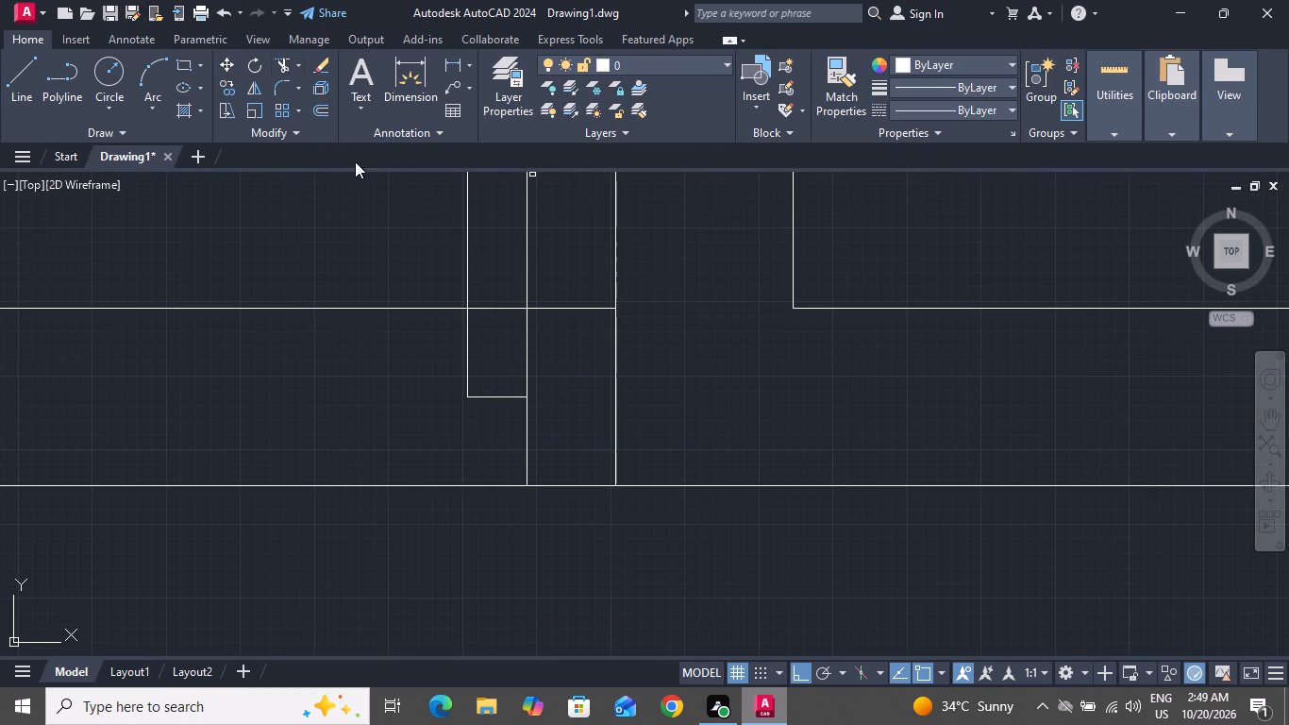
left_click(488, 334)
left_click(550, 339)
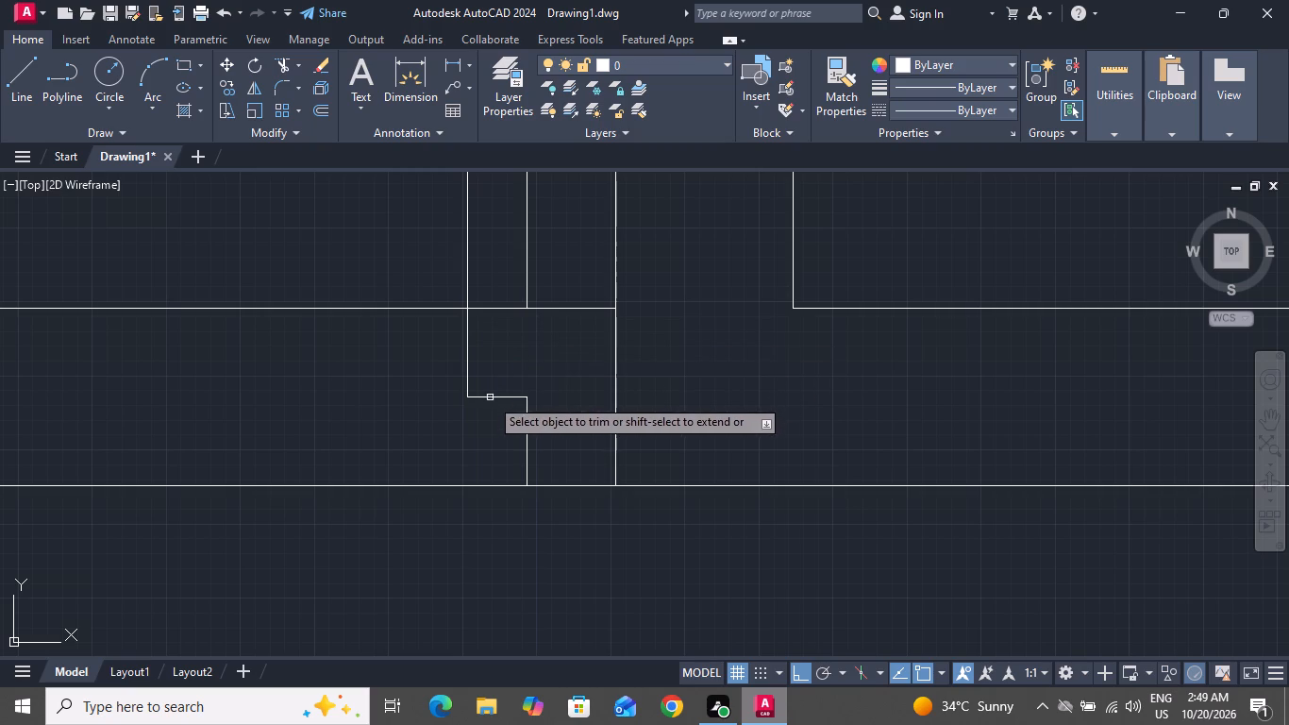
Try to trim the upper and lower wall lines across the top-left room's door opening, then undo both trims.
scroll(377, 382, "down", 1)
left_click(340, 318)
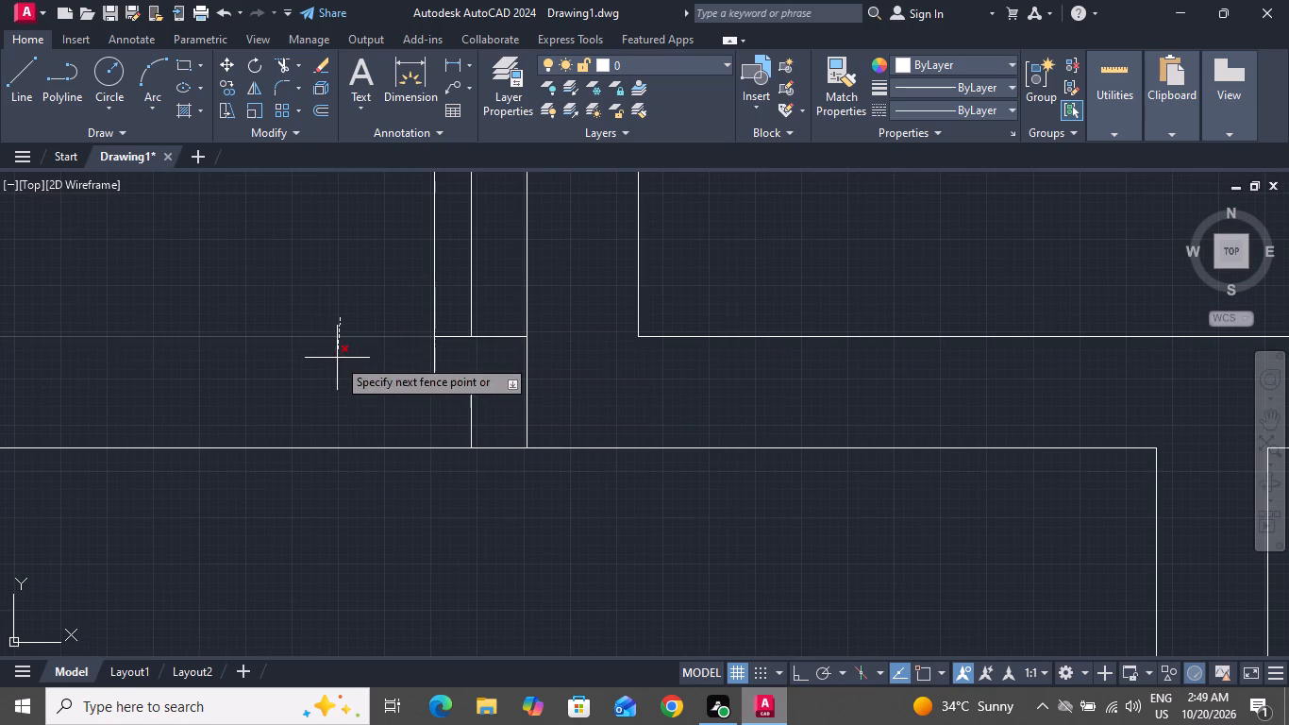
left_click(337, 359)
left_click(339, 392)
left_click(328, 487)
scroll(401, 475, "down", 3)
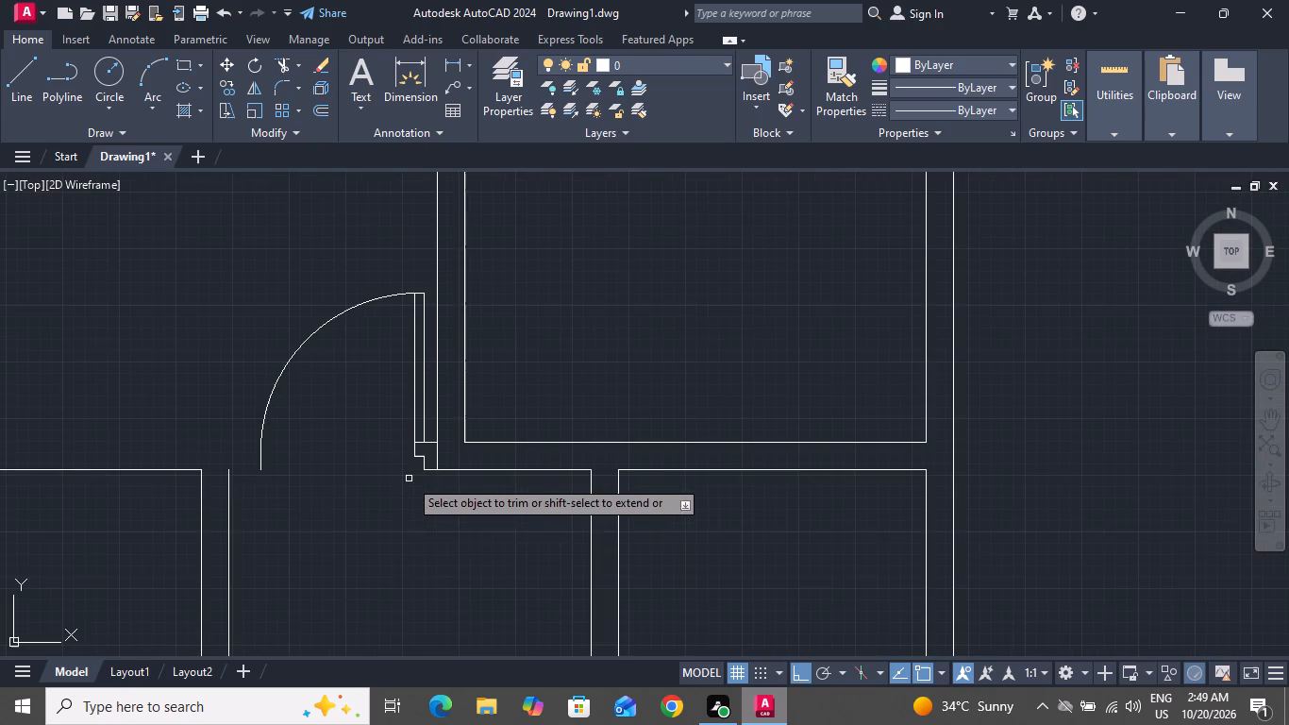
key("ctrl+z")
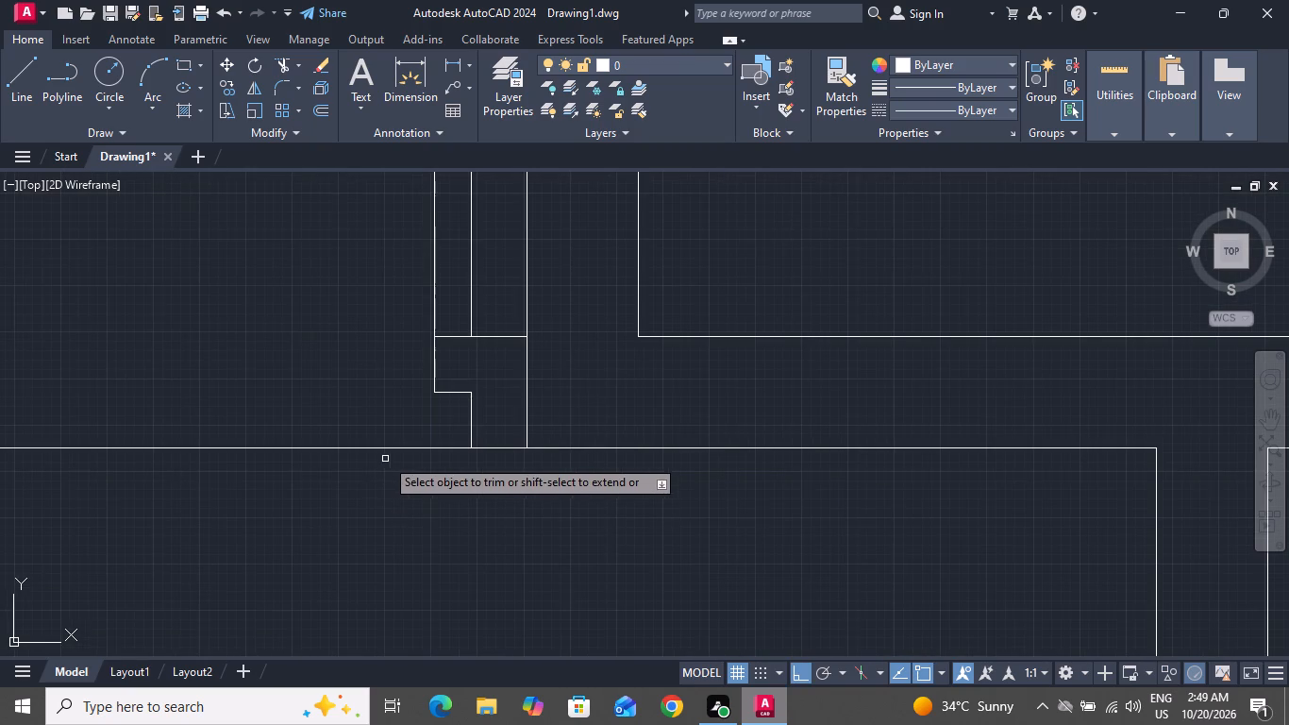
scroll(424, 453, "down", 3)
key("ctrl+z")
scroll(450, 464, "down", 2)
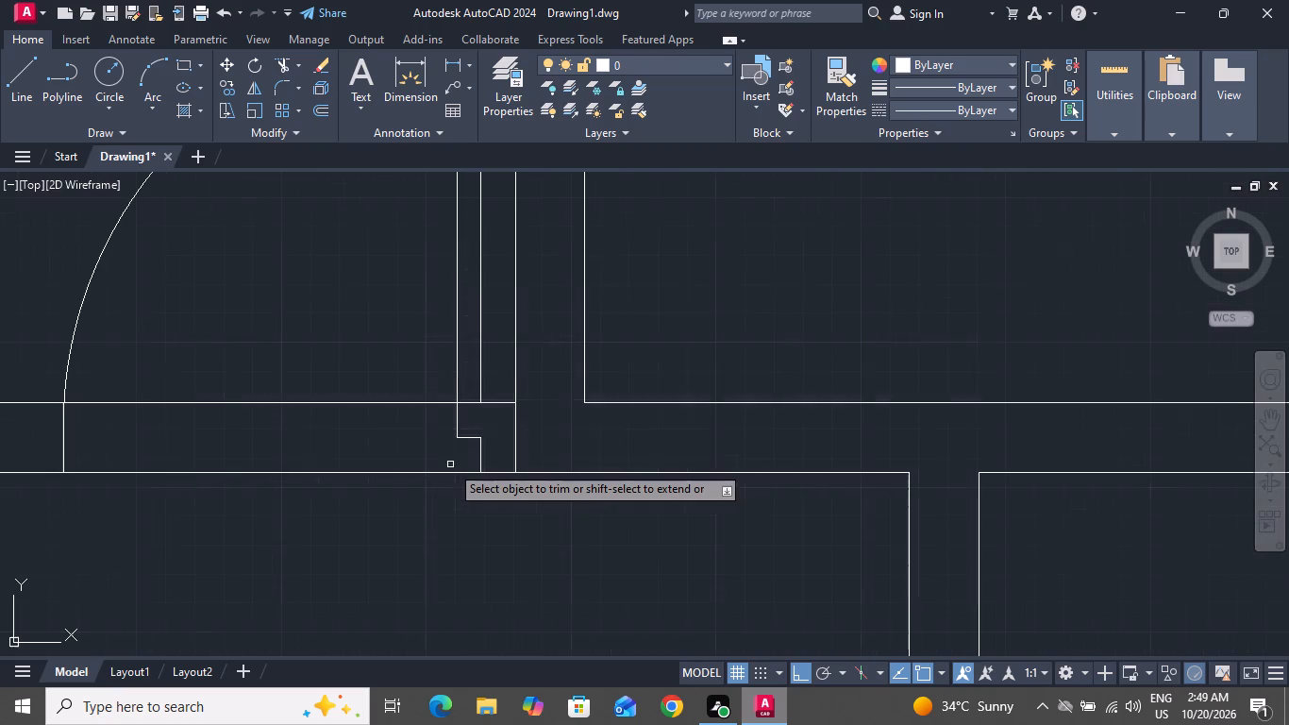
Trim the upper and lower wall lines between the two jambs of the top-left room's door.
left_click(339, 401)
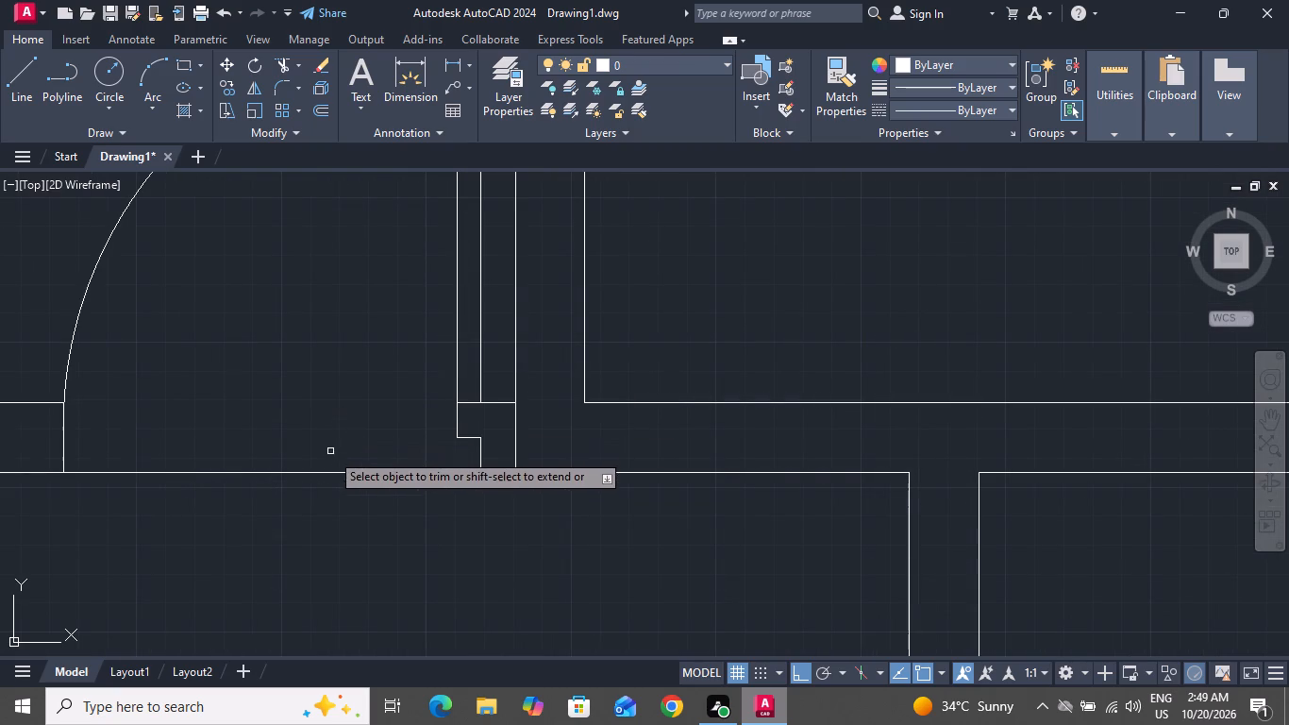
left_click(332, 471)
scroll(363, 439, "down", 3)
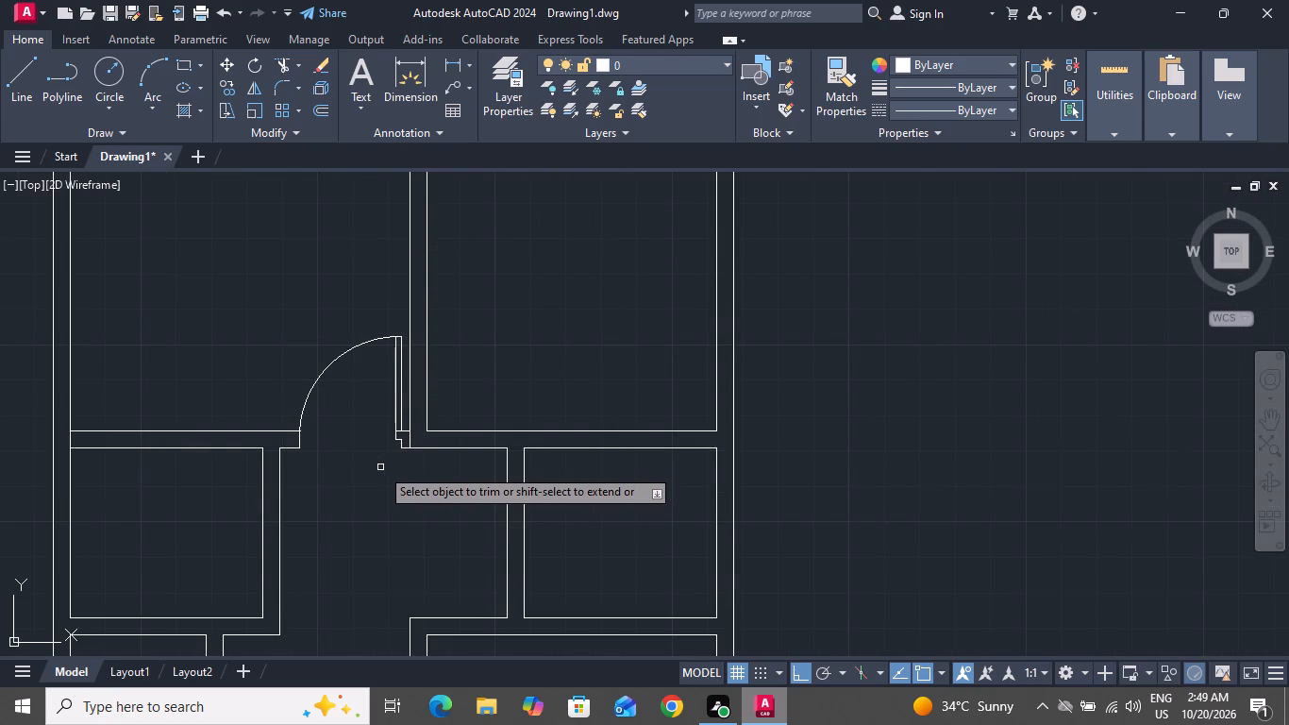
right_click(380, 467)
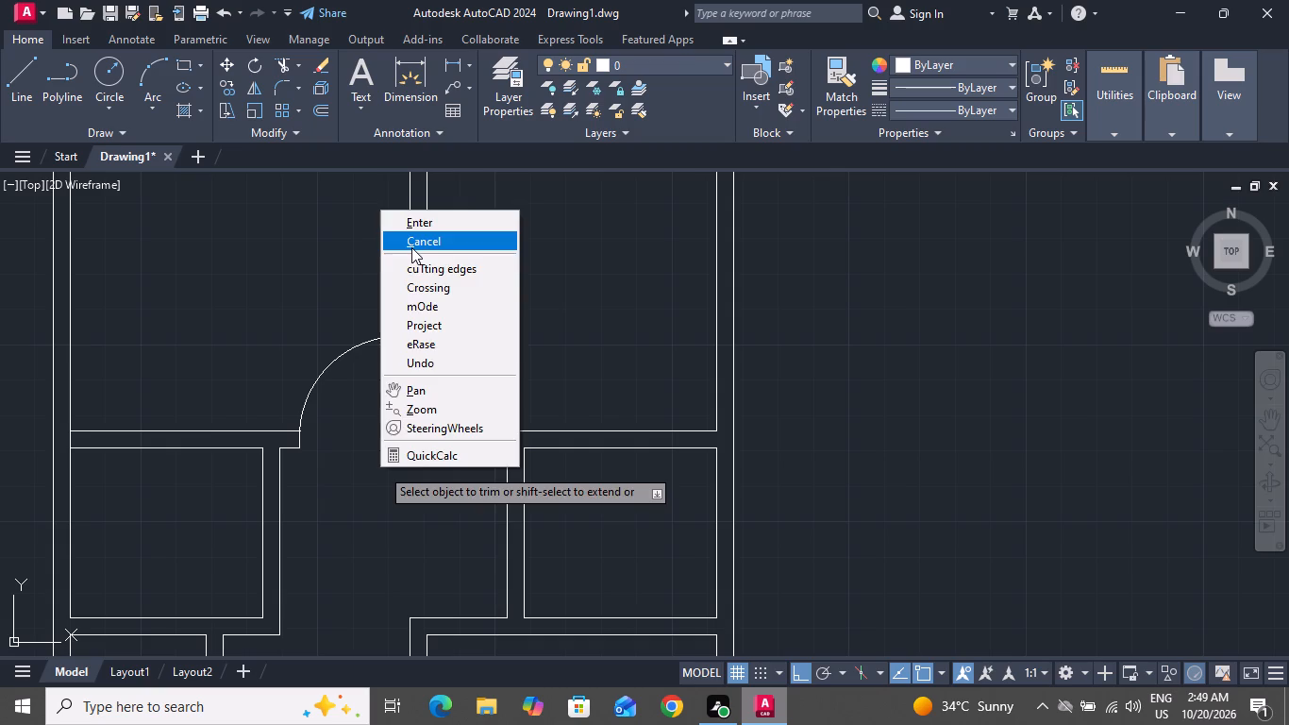
left_click(411, 247)
Draw a vertical line across the wall thickness from the top-right room's lower-left inside corner to the wall's lower face.
left_click(25, 71)
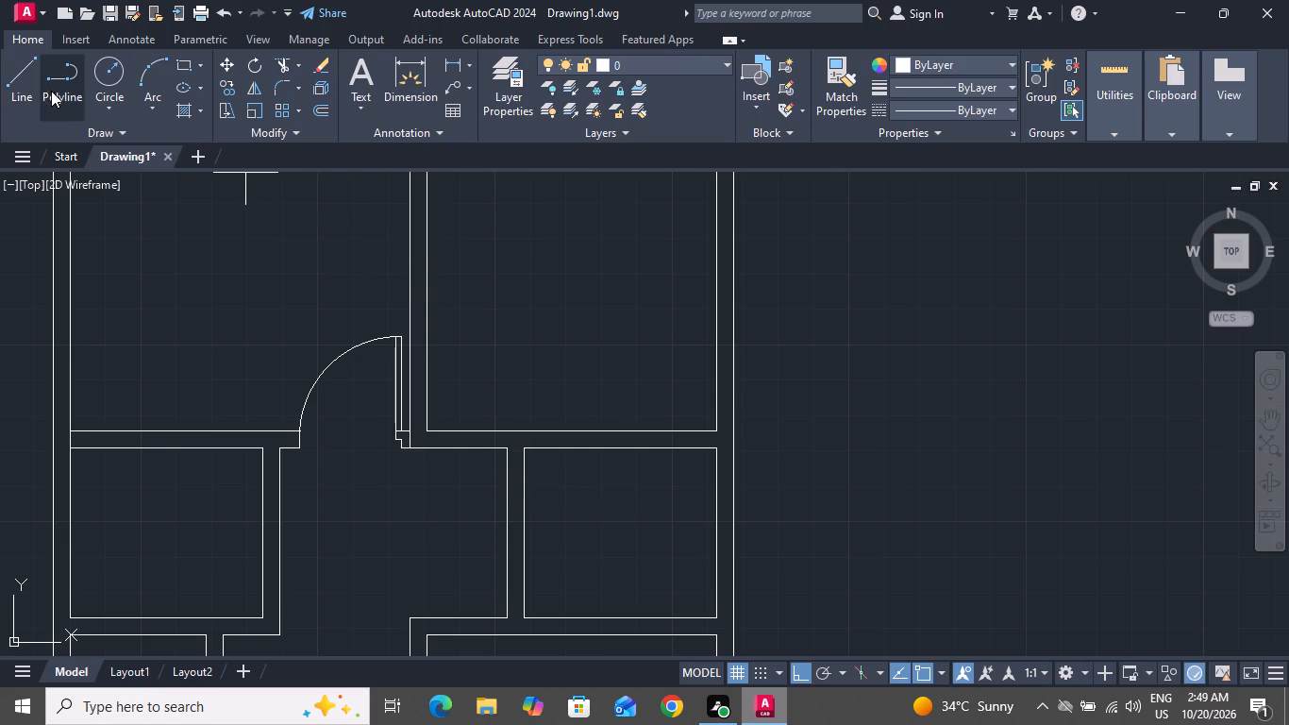
scroll(438, 439, "up", 1)
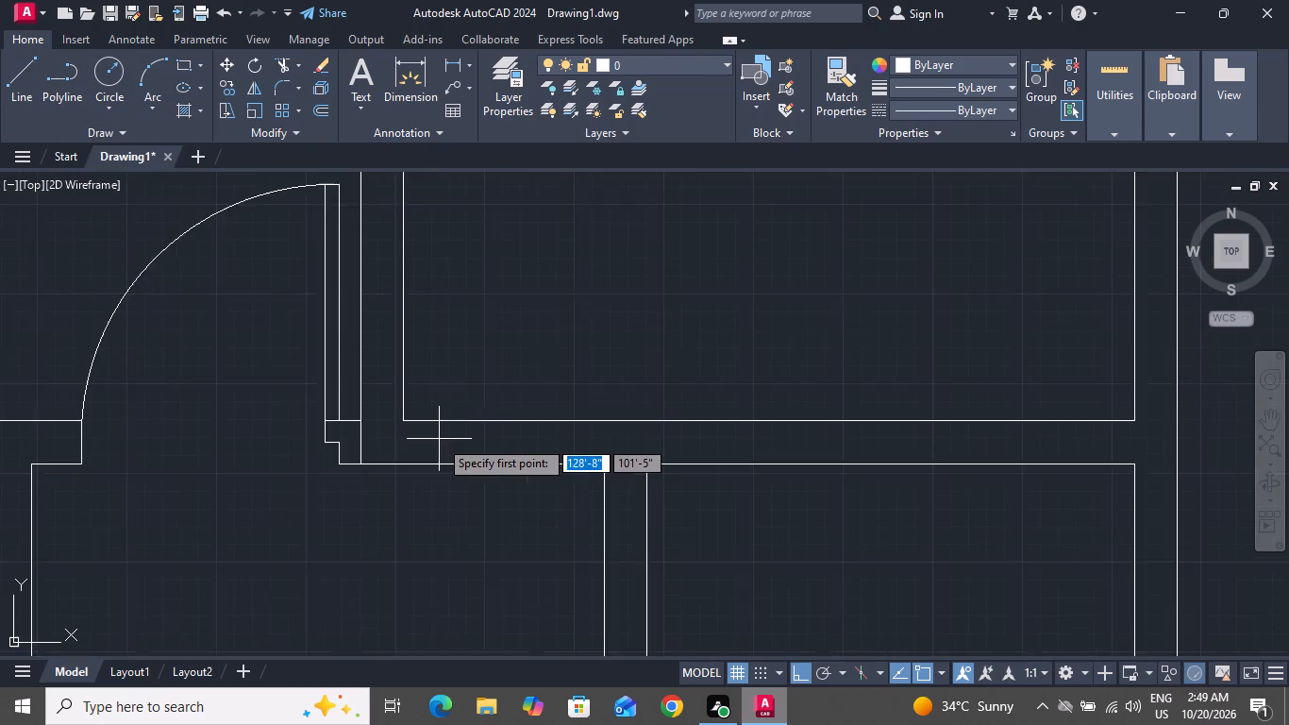
scroll(439, 439, "up", 2)
left_click(386, 412)
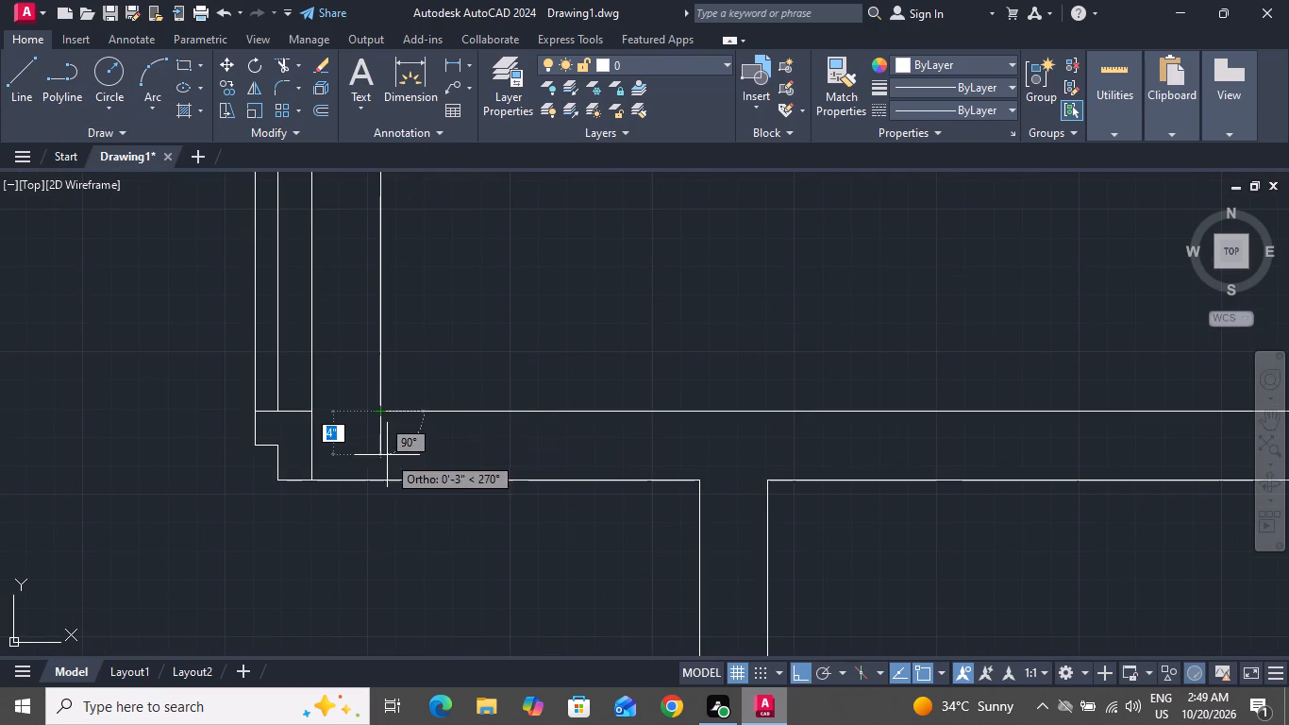
left_click(383, 481)
right_click(387, 478)
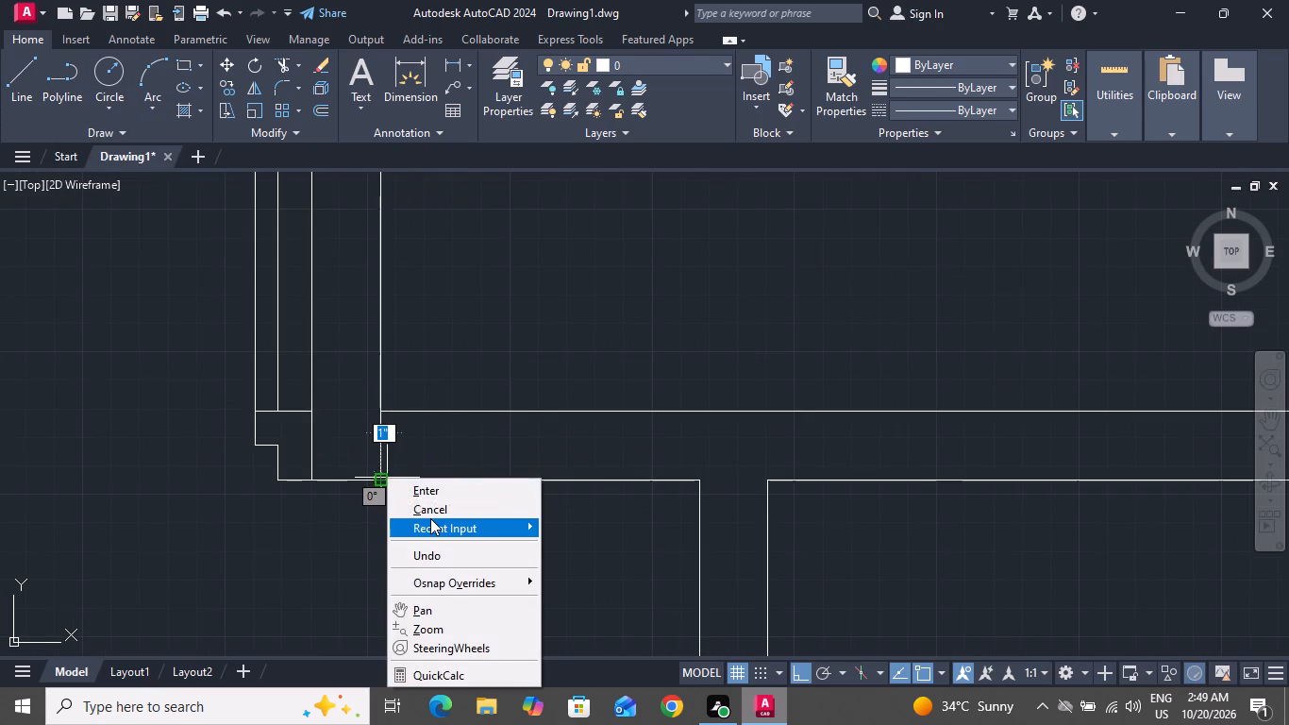
left_click(430, 511)
Offset the new vertical wall line 3" to the right as the top-right room's first door jamb.
key("o")
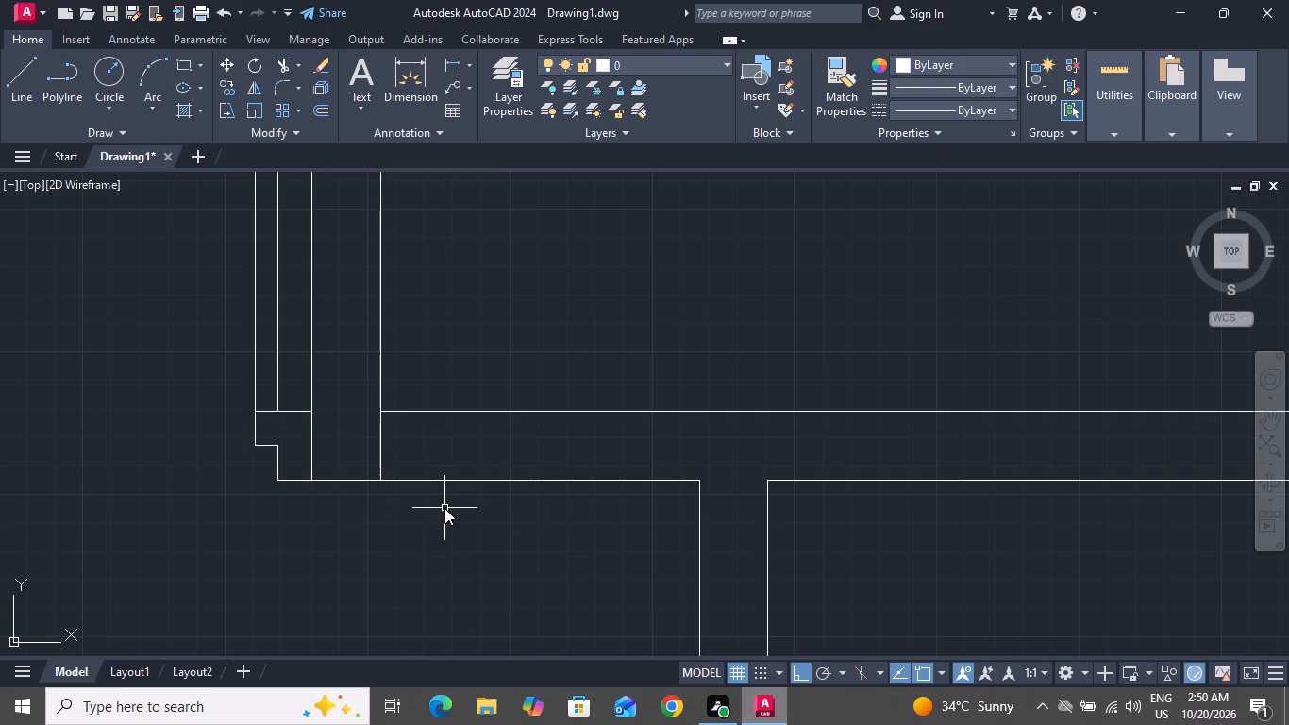
key("space")
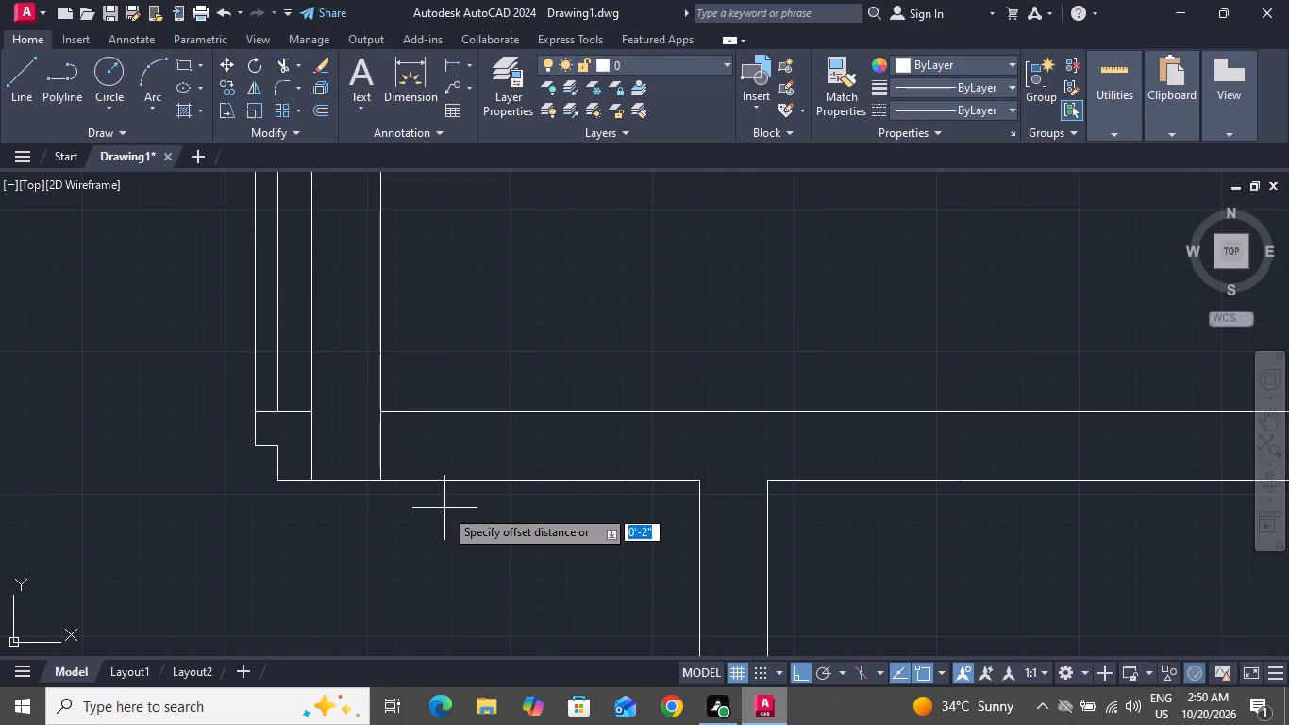
type("3\"")
key("Return")
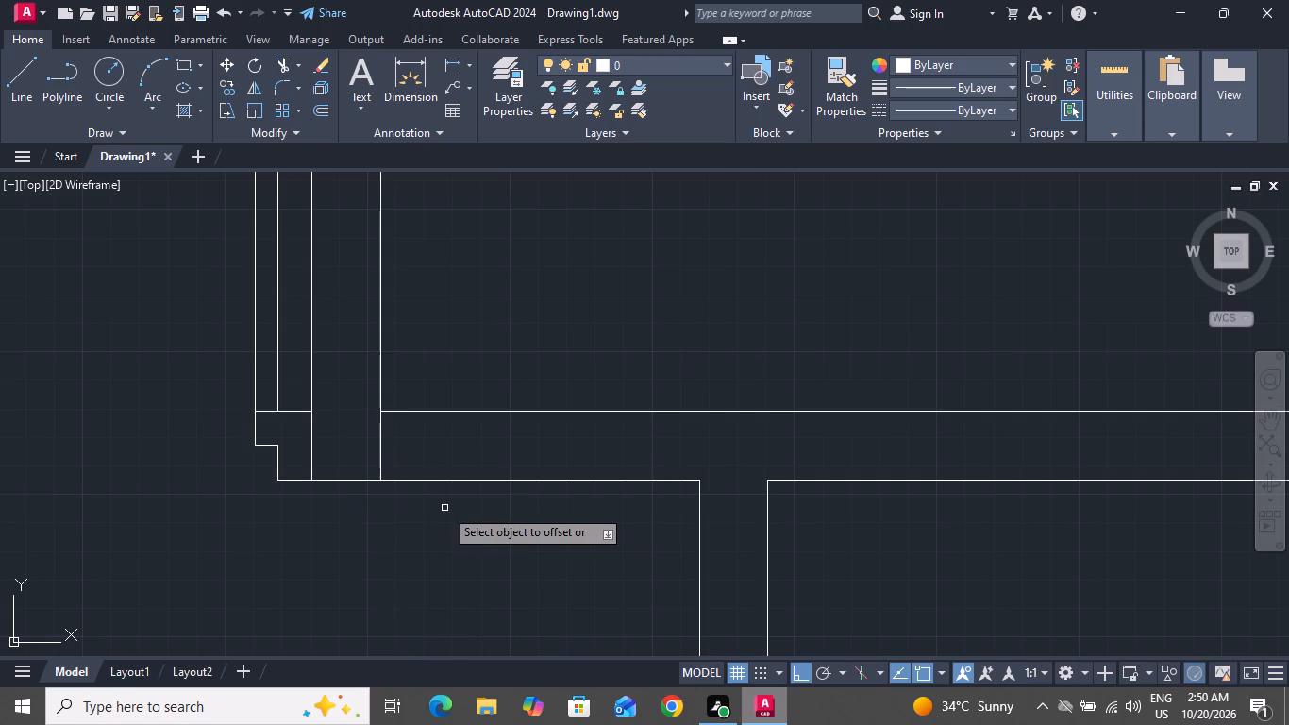
left_click(382, 446)
left_click(410, 447)
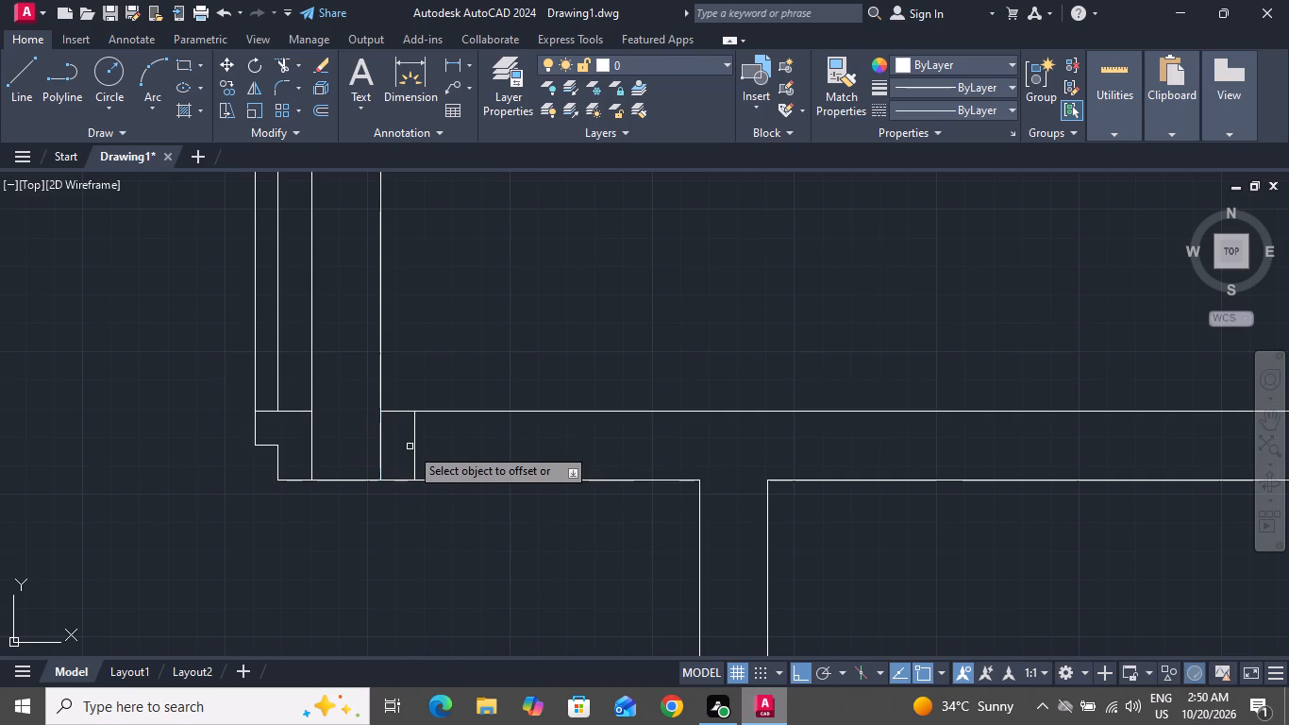
right_click(410, 447)
left_click(429, 482)
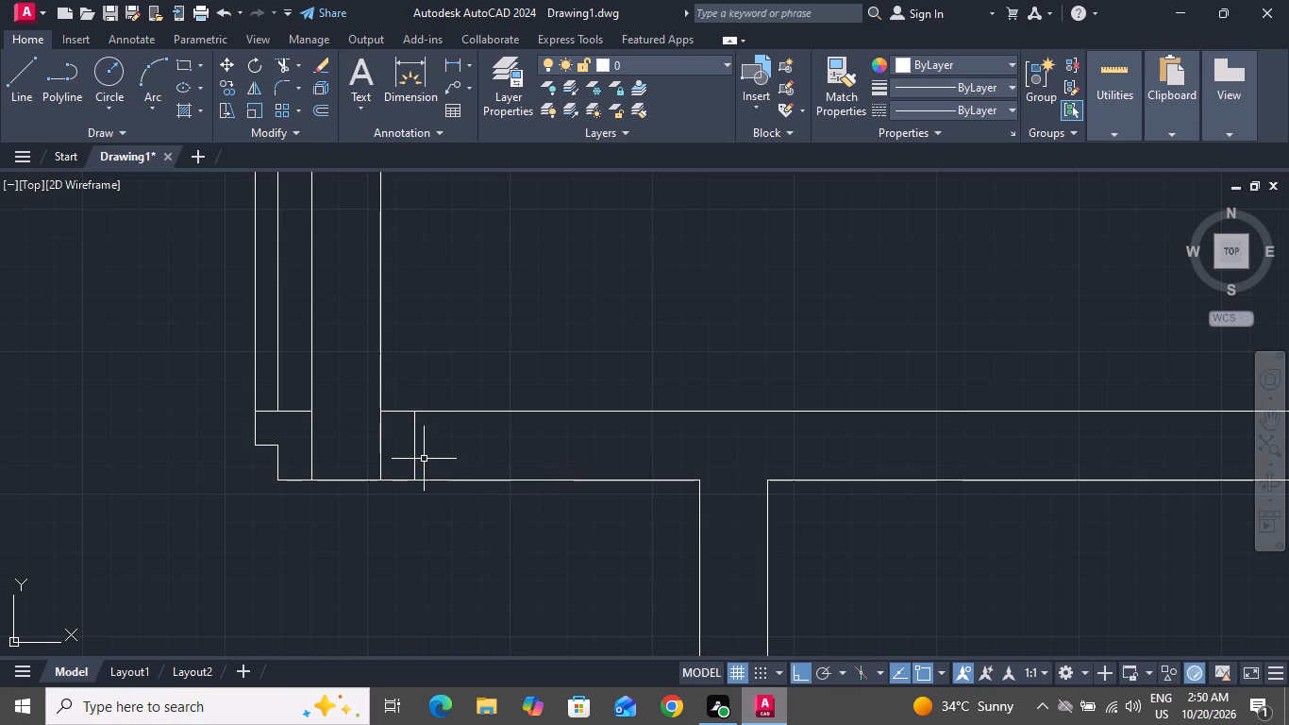
Offset the top-right room's door jamb line 3' to the right to mark the other side of the opening.
key("o")
key("space")
type("3'")
key("Return")
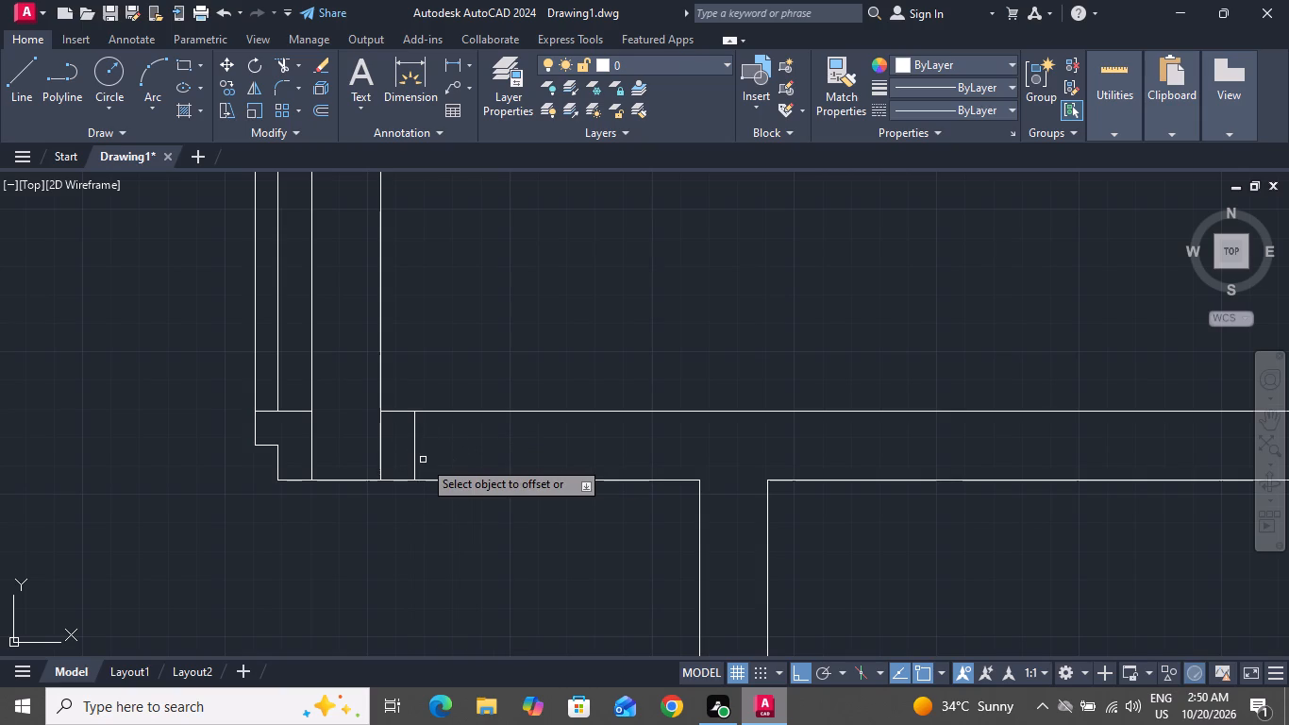
left_click(415, 456)
left_click(506, 444)
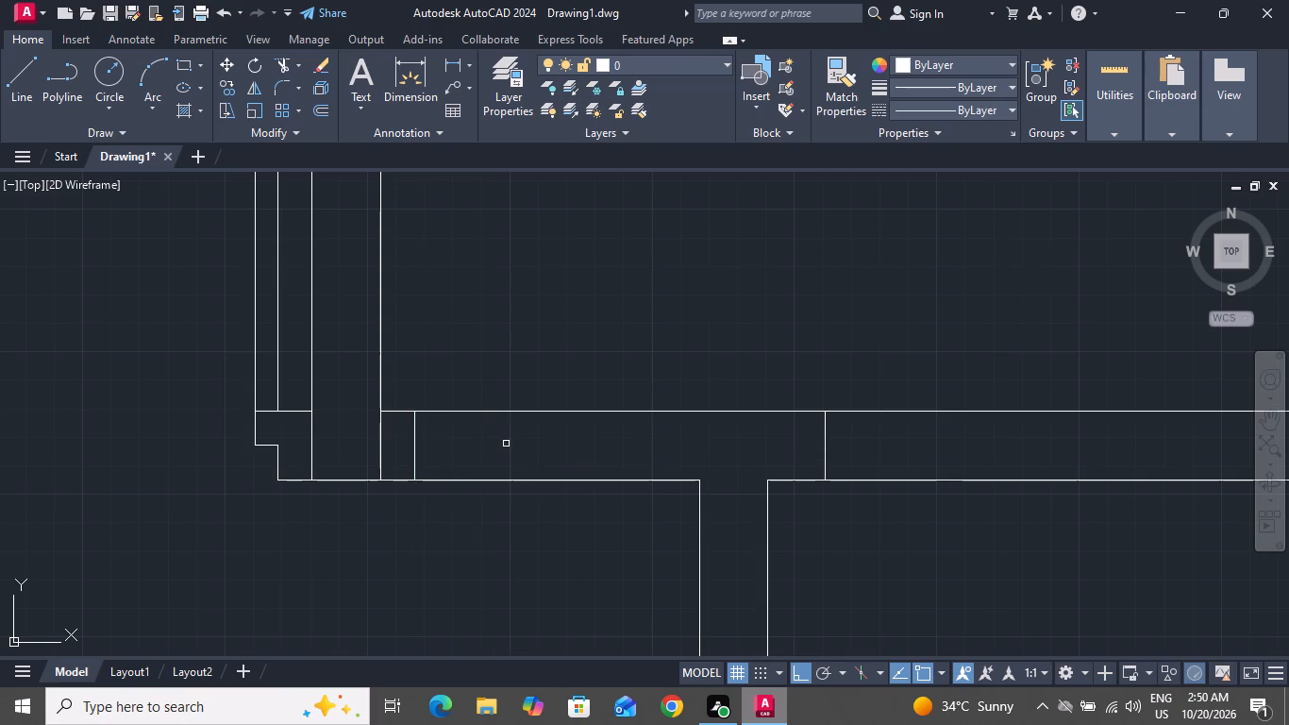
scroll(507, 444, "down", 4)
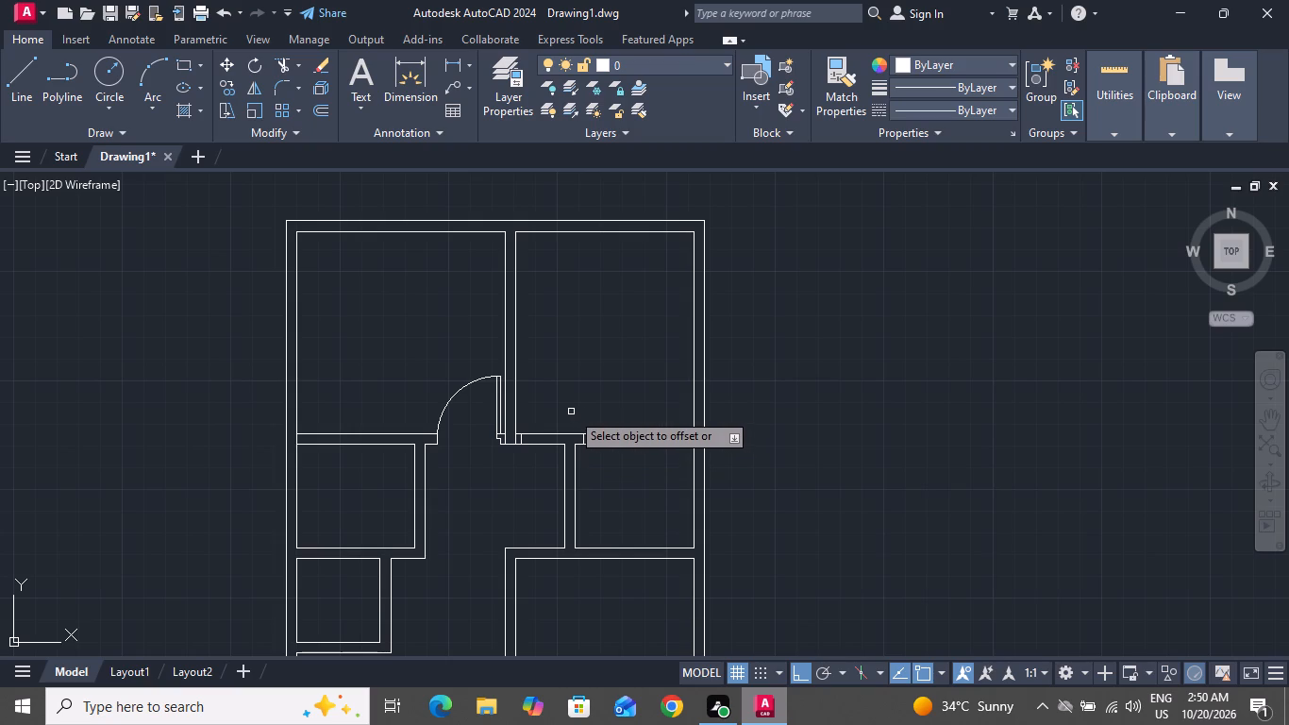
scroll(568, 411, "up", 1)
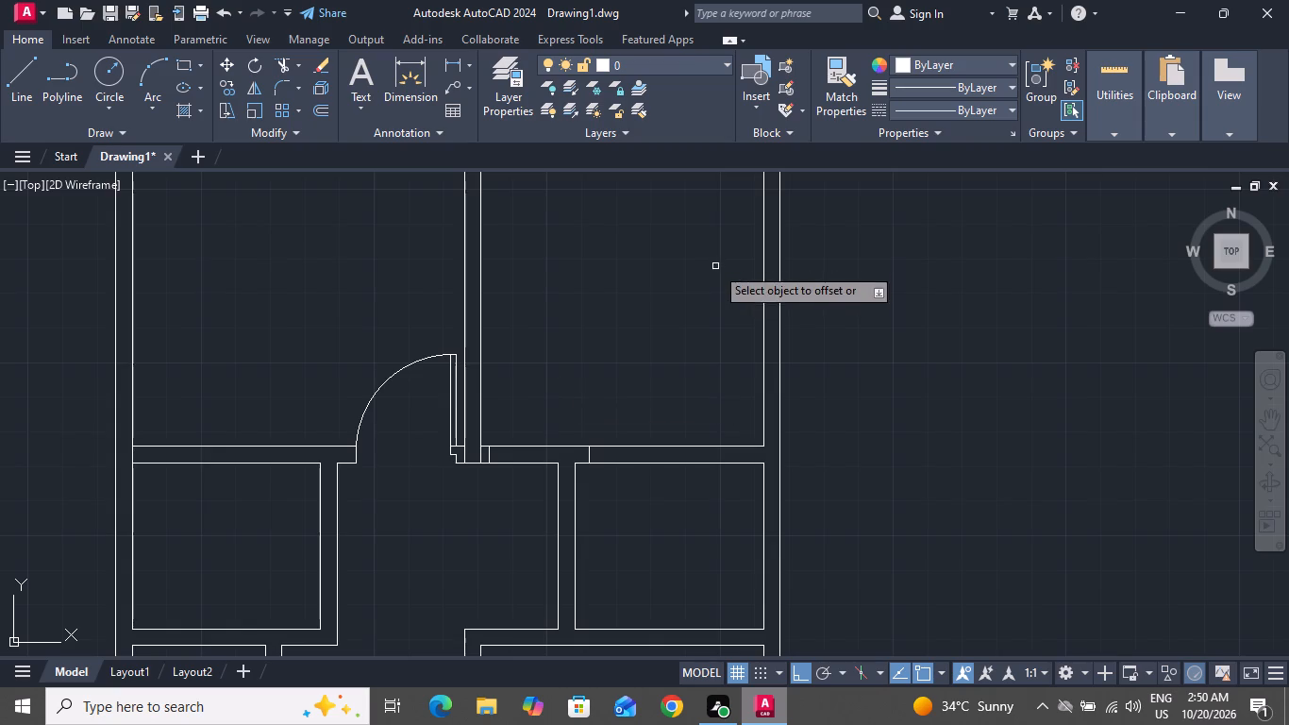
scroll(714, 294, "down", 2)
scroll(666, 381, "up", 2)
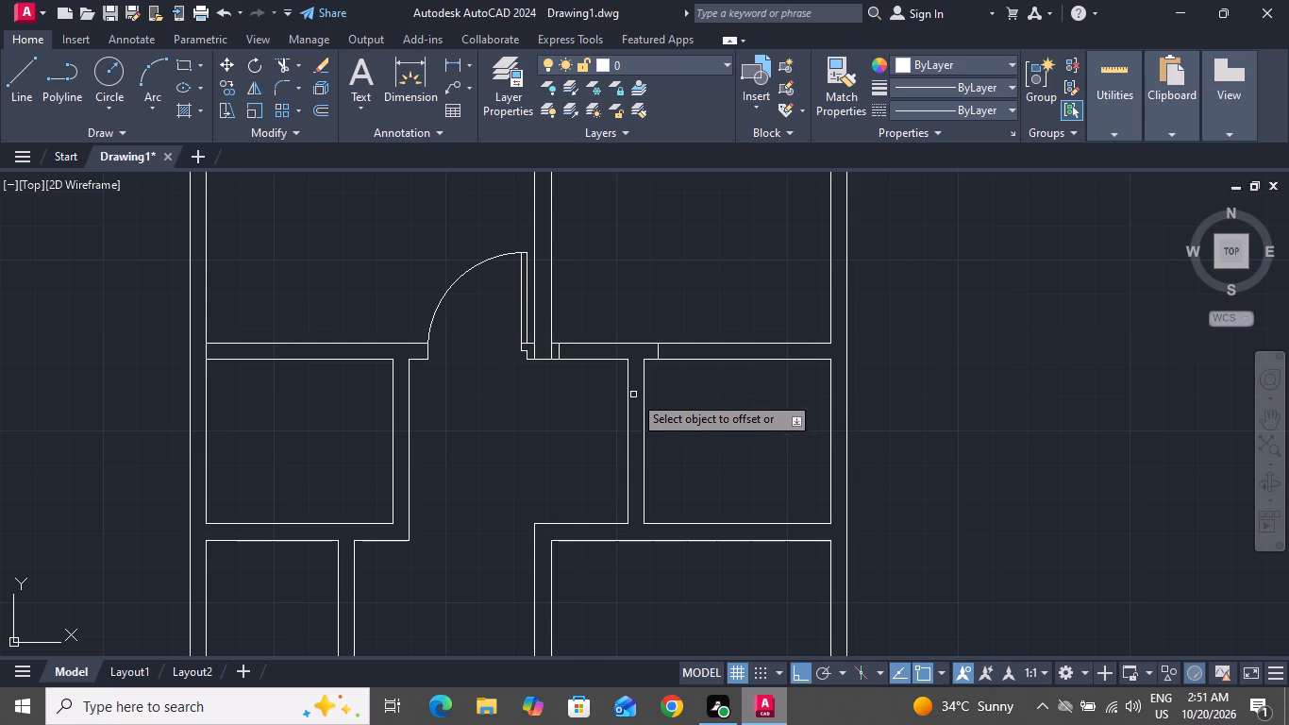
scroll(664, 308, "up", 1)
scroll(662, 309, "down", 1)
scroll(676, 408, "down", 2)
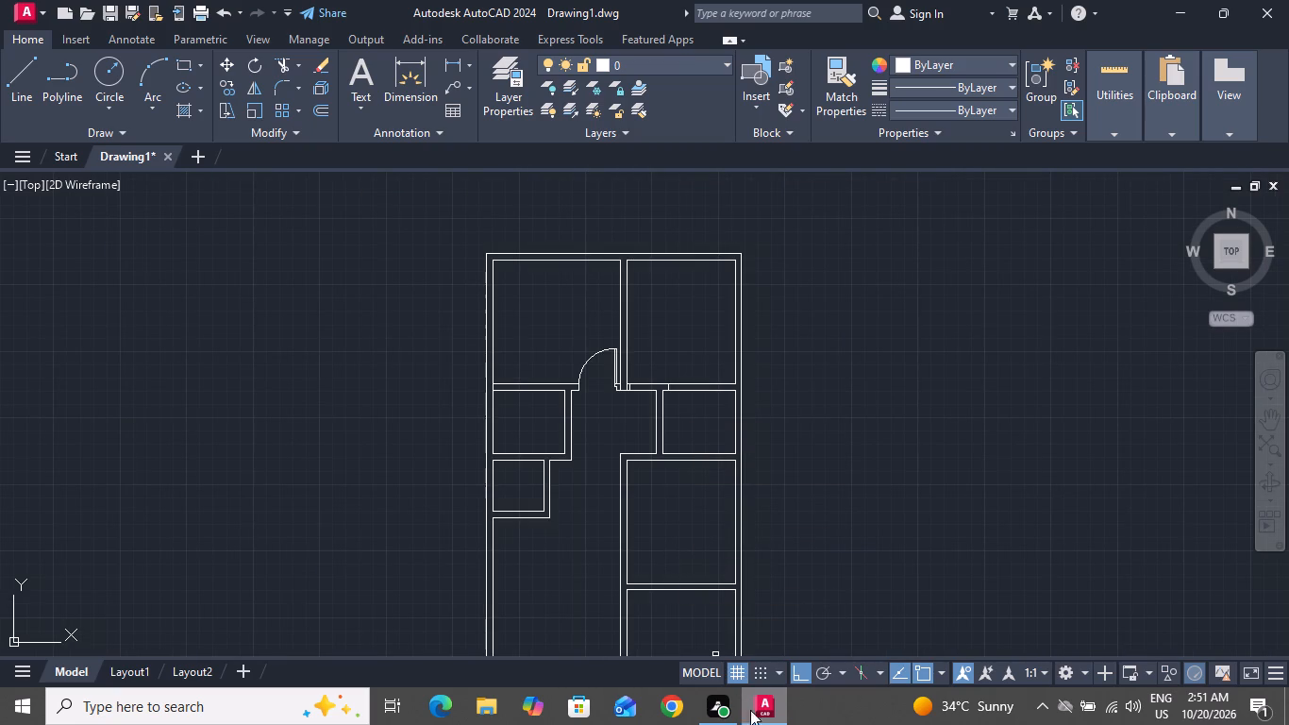
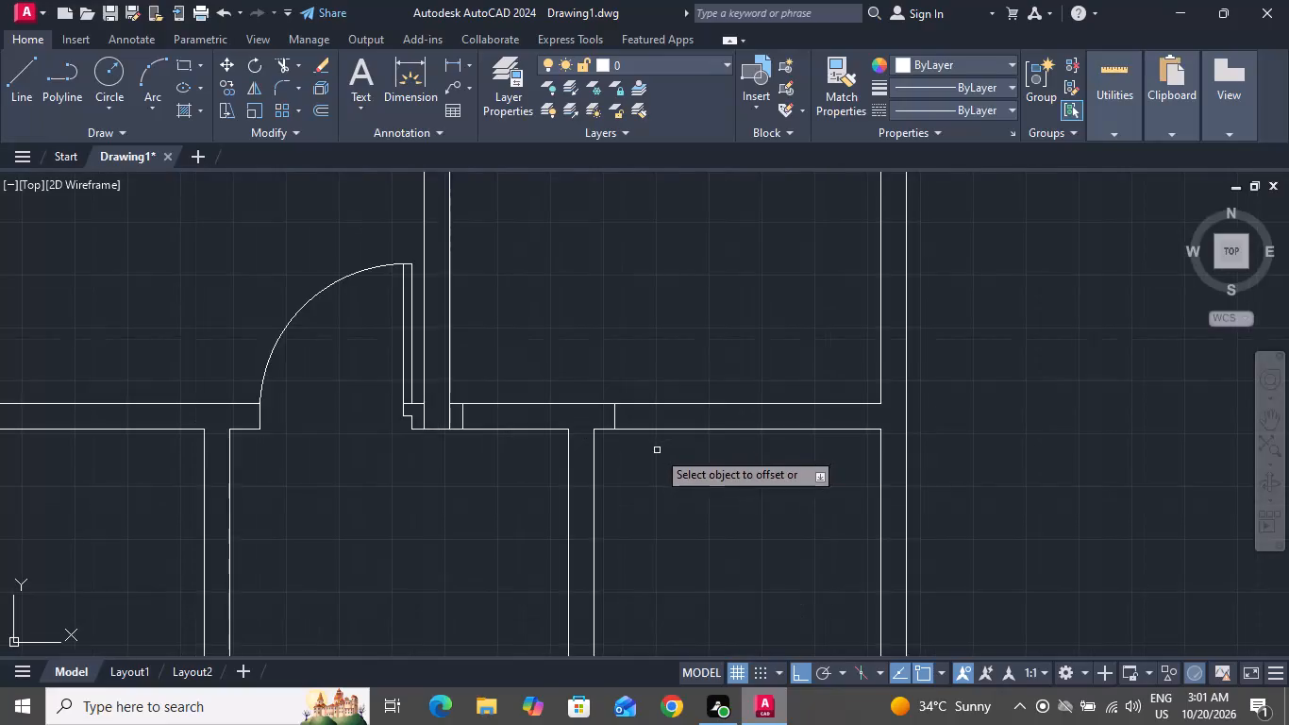
Draw a vertical line across the small room below the top-right room, from its upper wall to its lower wall, just right of its left wall.
right_click(607, 467)
left_click(636, 494)
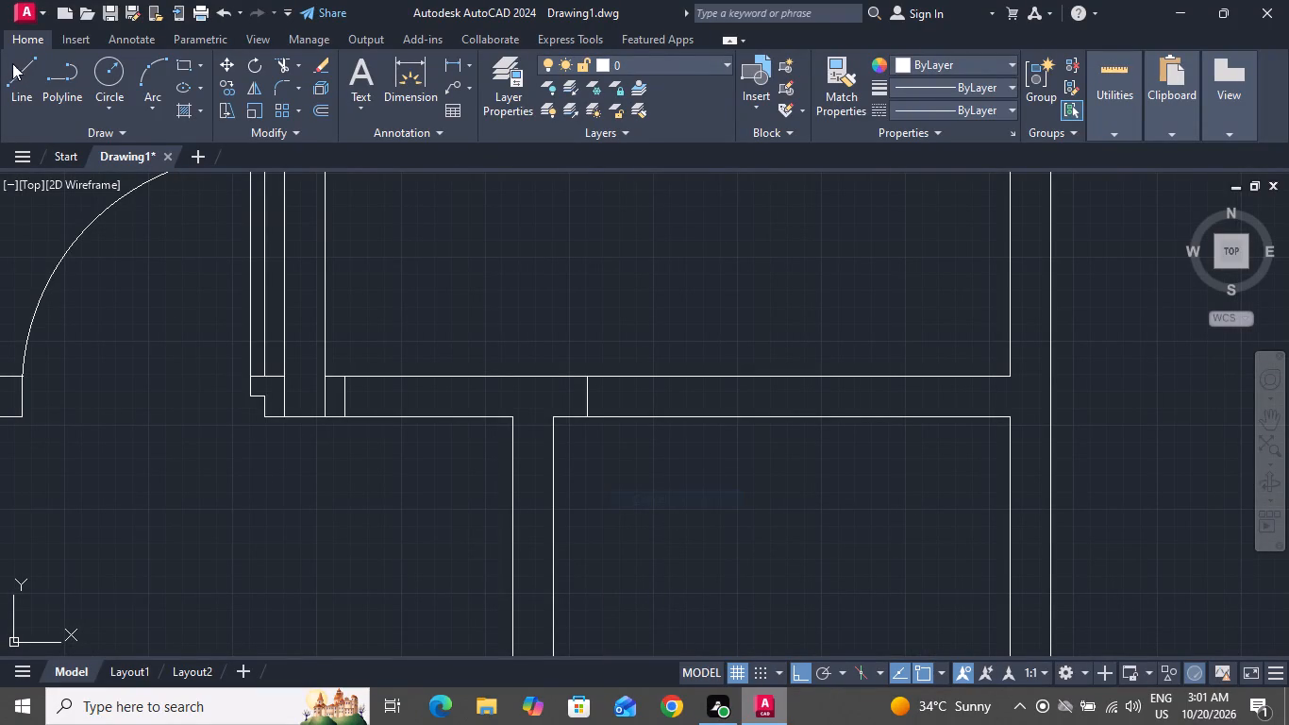
left_click(19, 72)
scroll(415, 357, "down", 1)
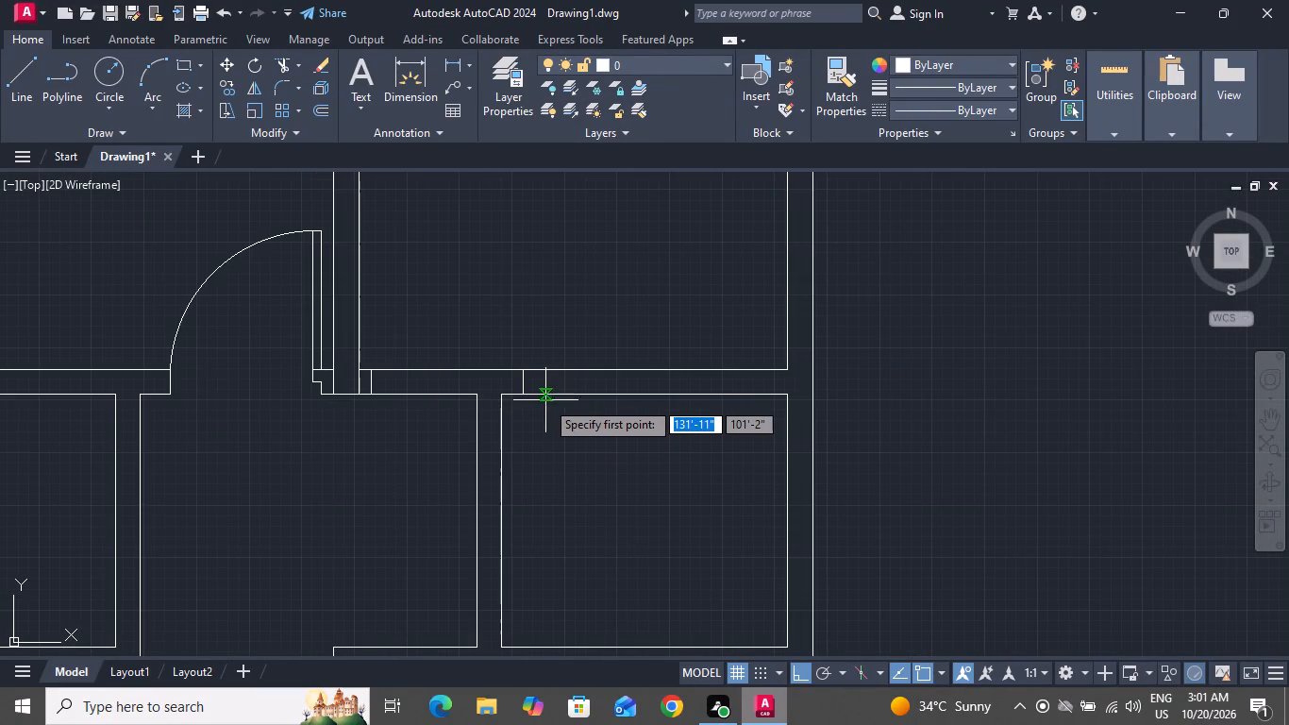
left_click(545, 396)
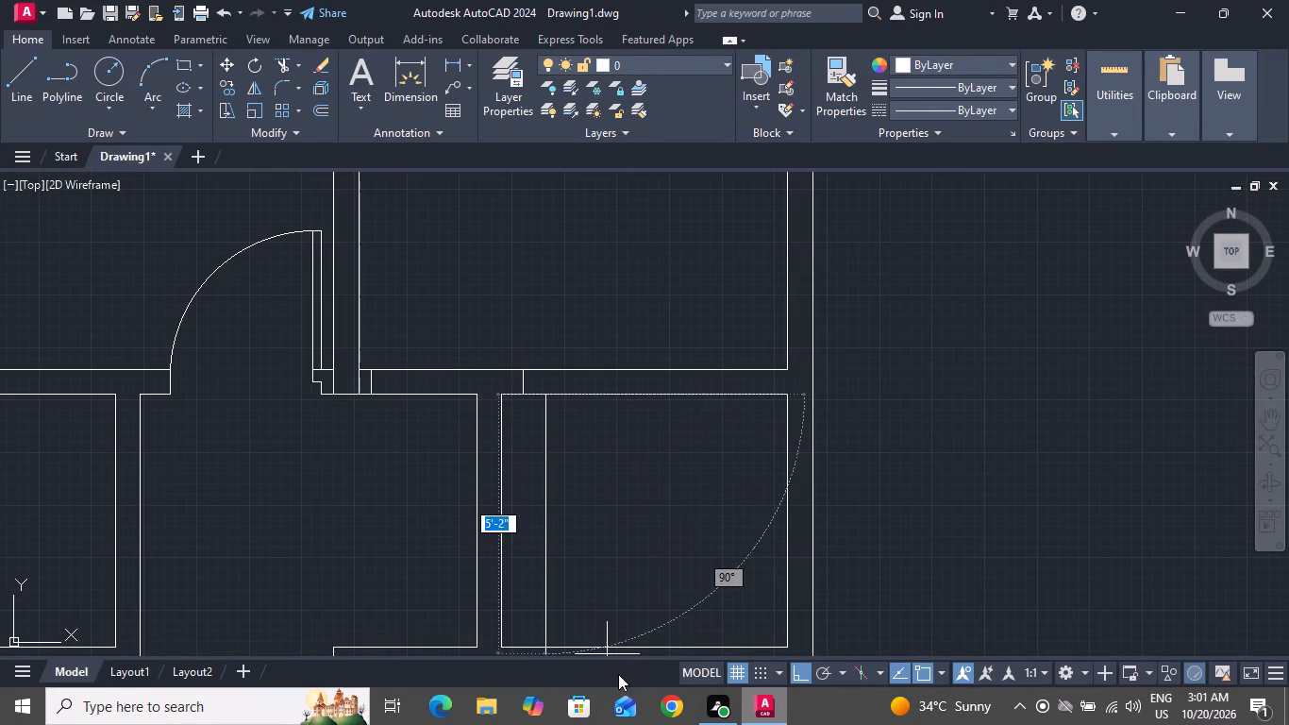
left_click(550, 649)
right_click(549, 649)
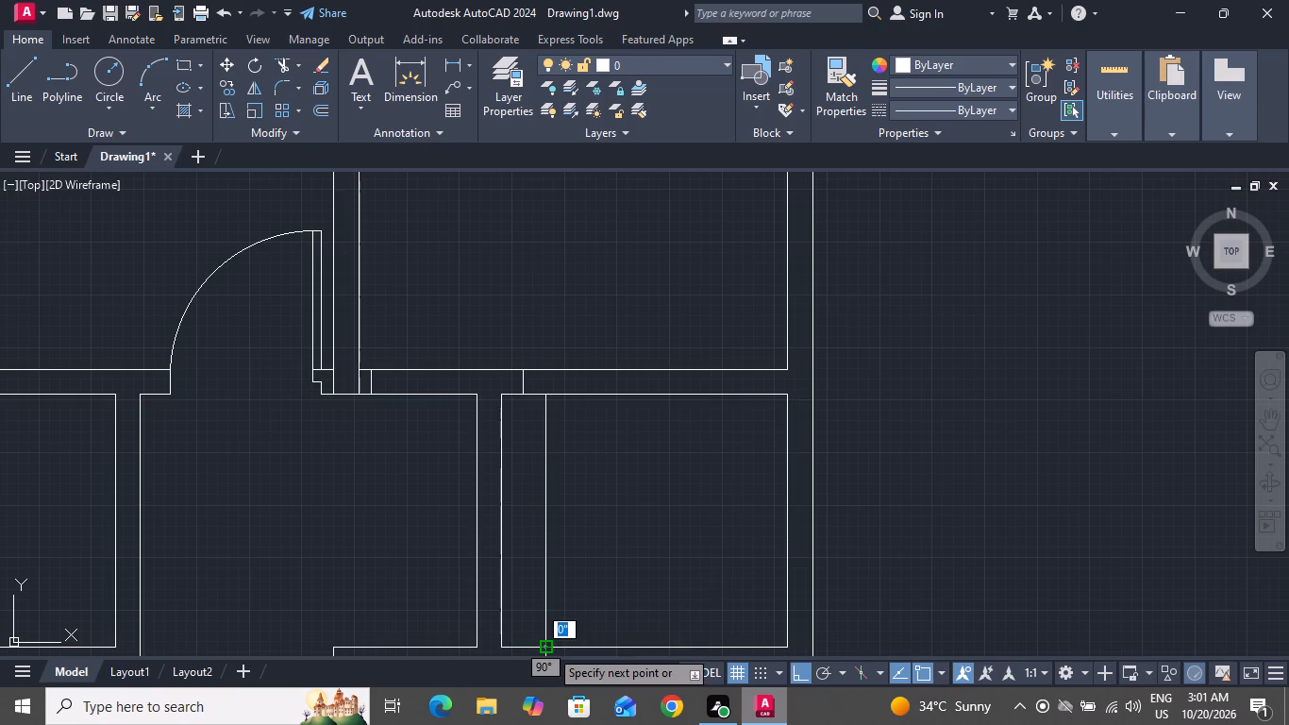
left_click(578, 468)
Offset the new vertical line 6" to the right to give the relocated partition its thickness.
scroll(599, 498, "down", 1)
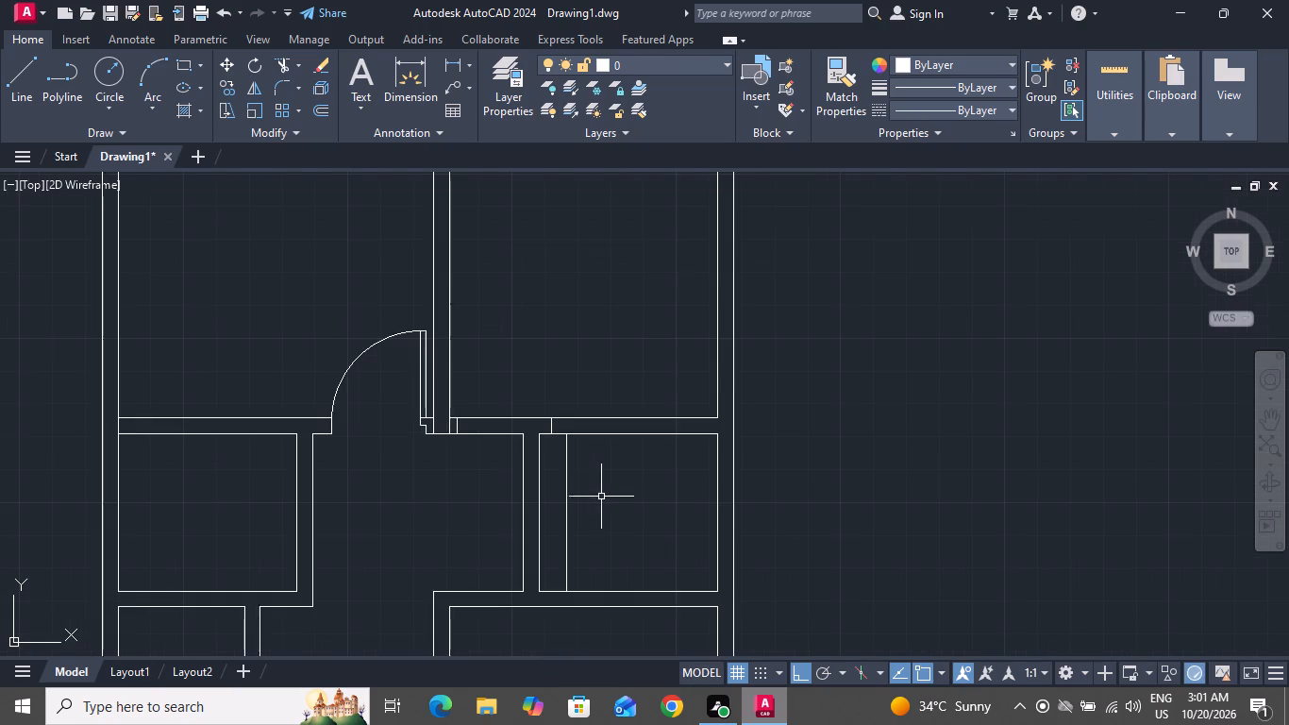
type("O 6")
key("shift+quotedbl")
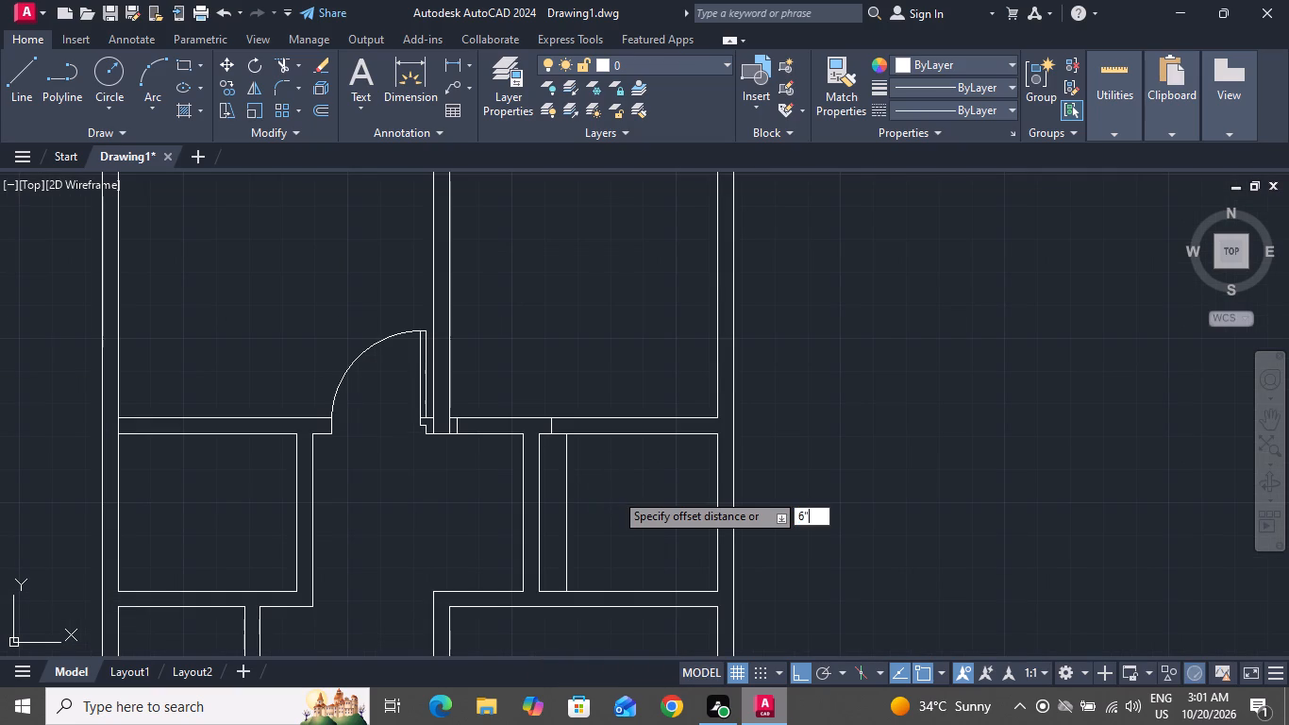
key("Return")
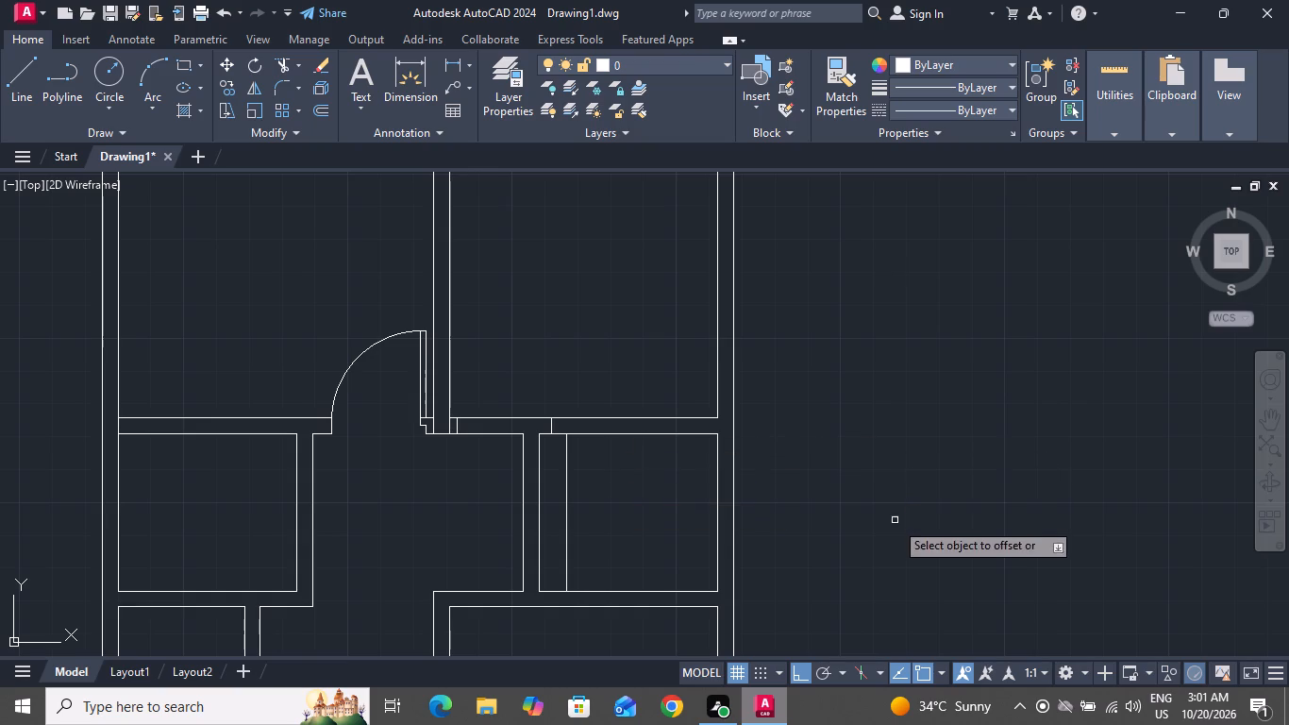
scroll(910, 561, "up", 1)
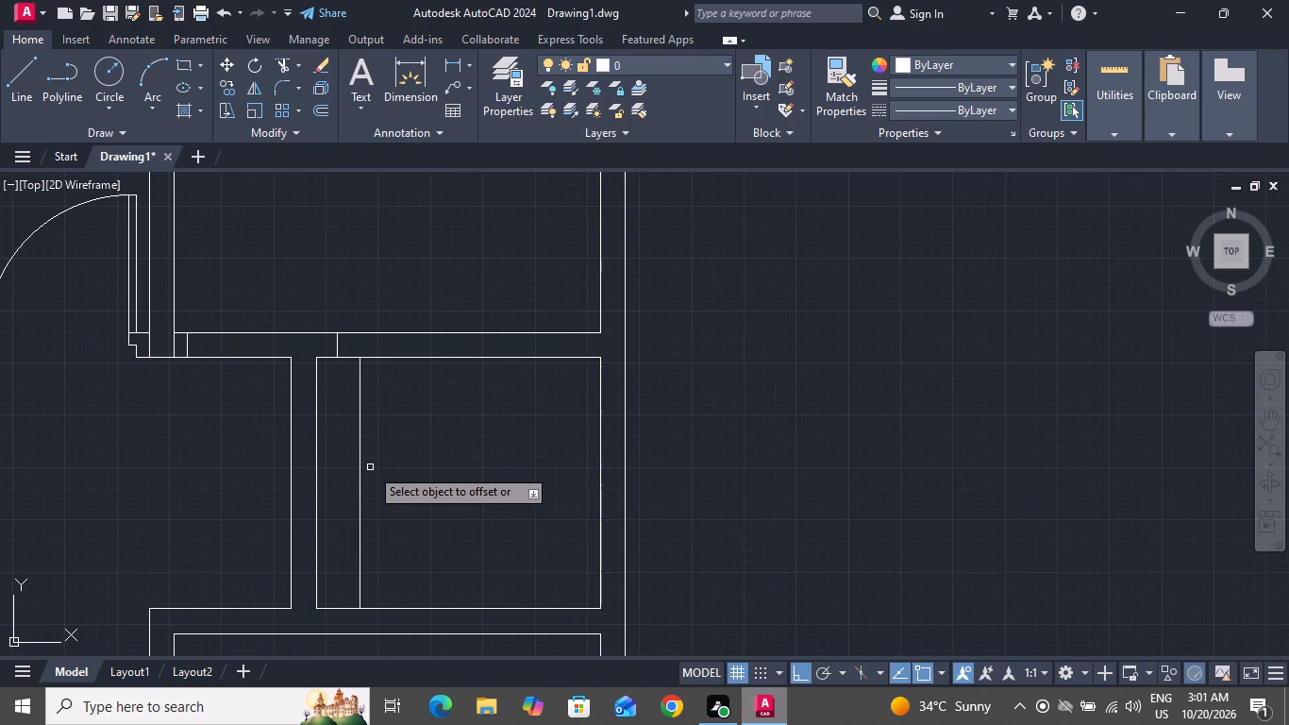
left_click(359, 467)
left_click(383, 462)
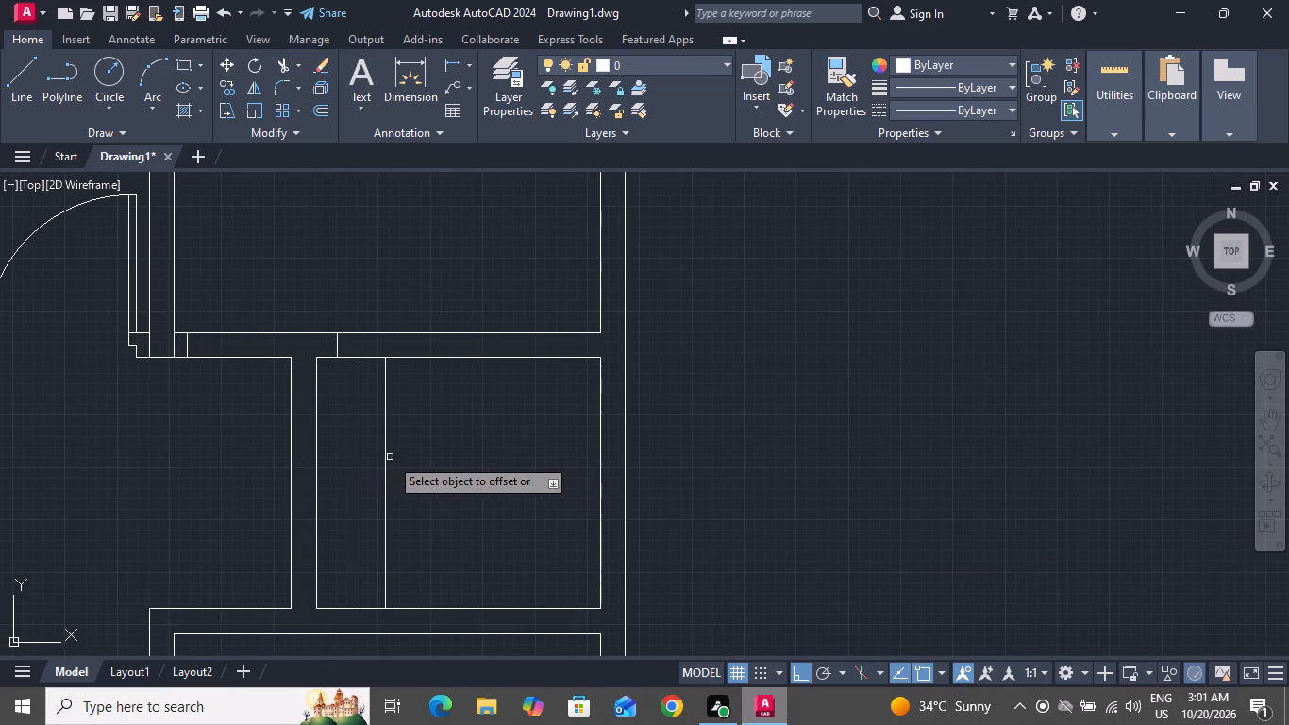
right_click(393, 448)
left_click(427, 475)
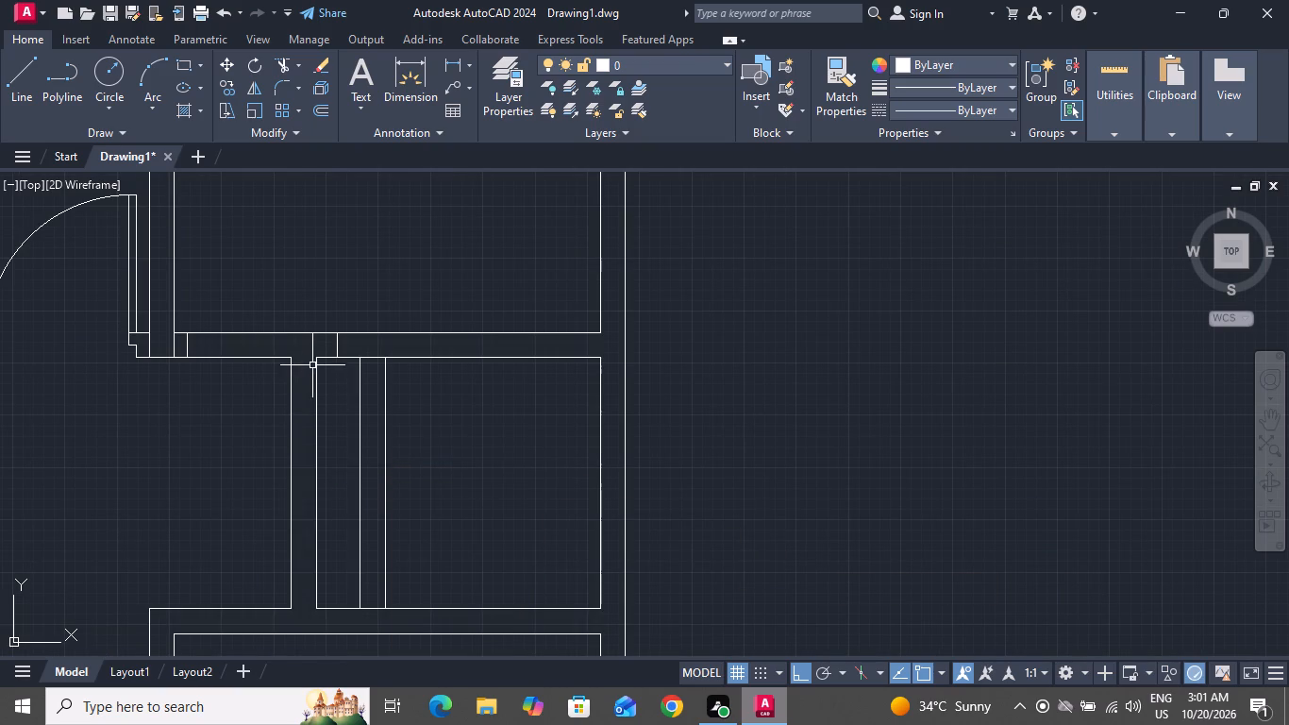
Extend the small room's upper and lower wall lines leftward across the old partition's thickness.
key("e")
type("X")
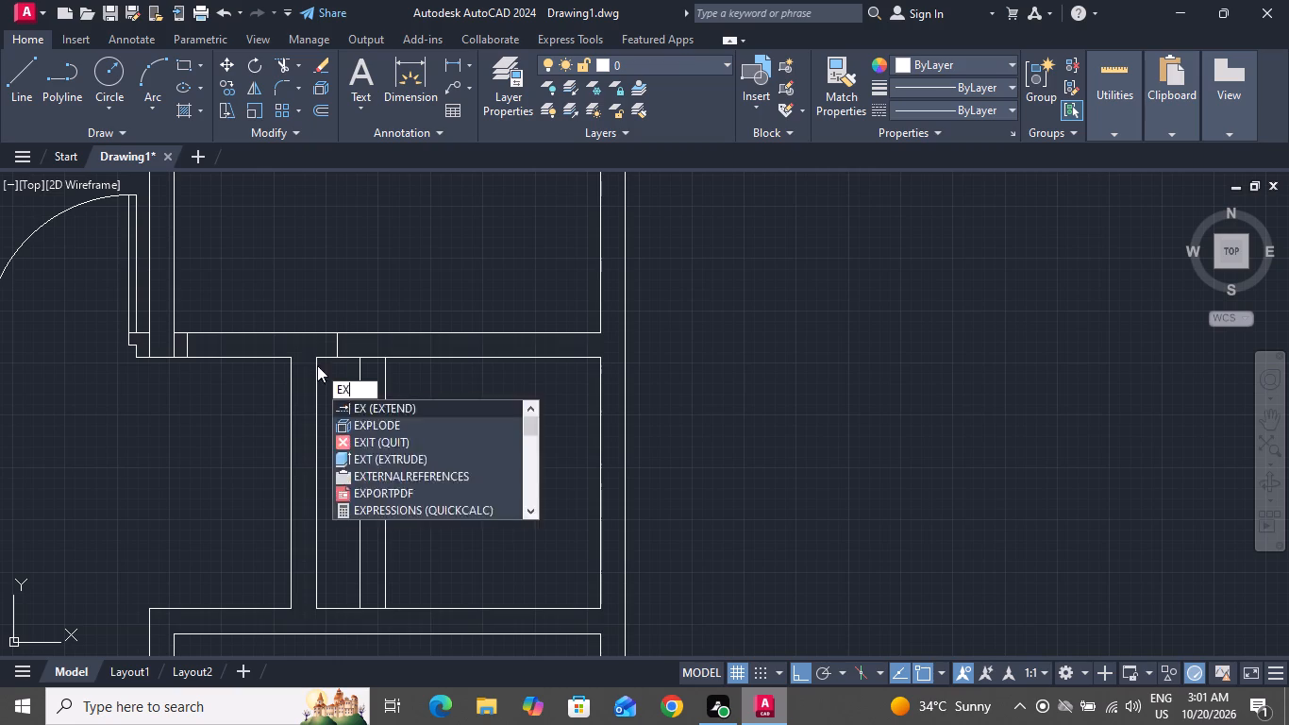
key("space")
key("space")
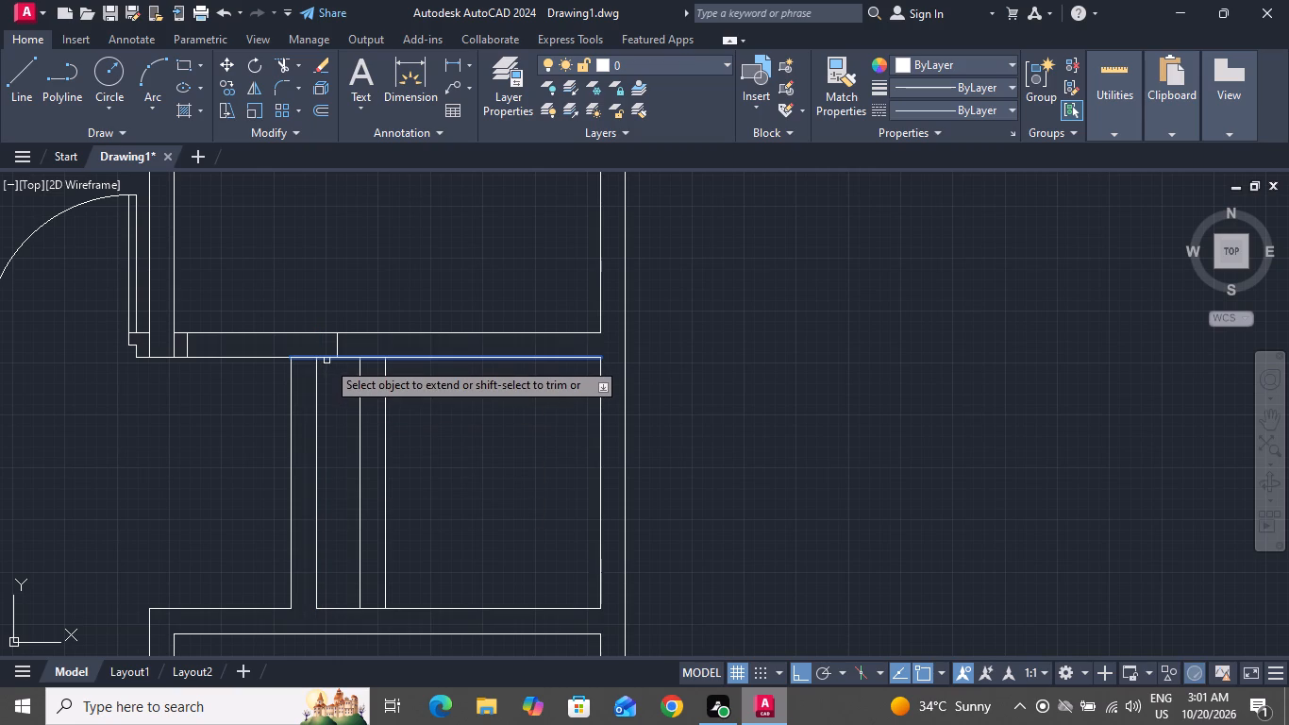
left_click(326, 361)
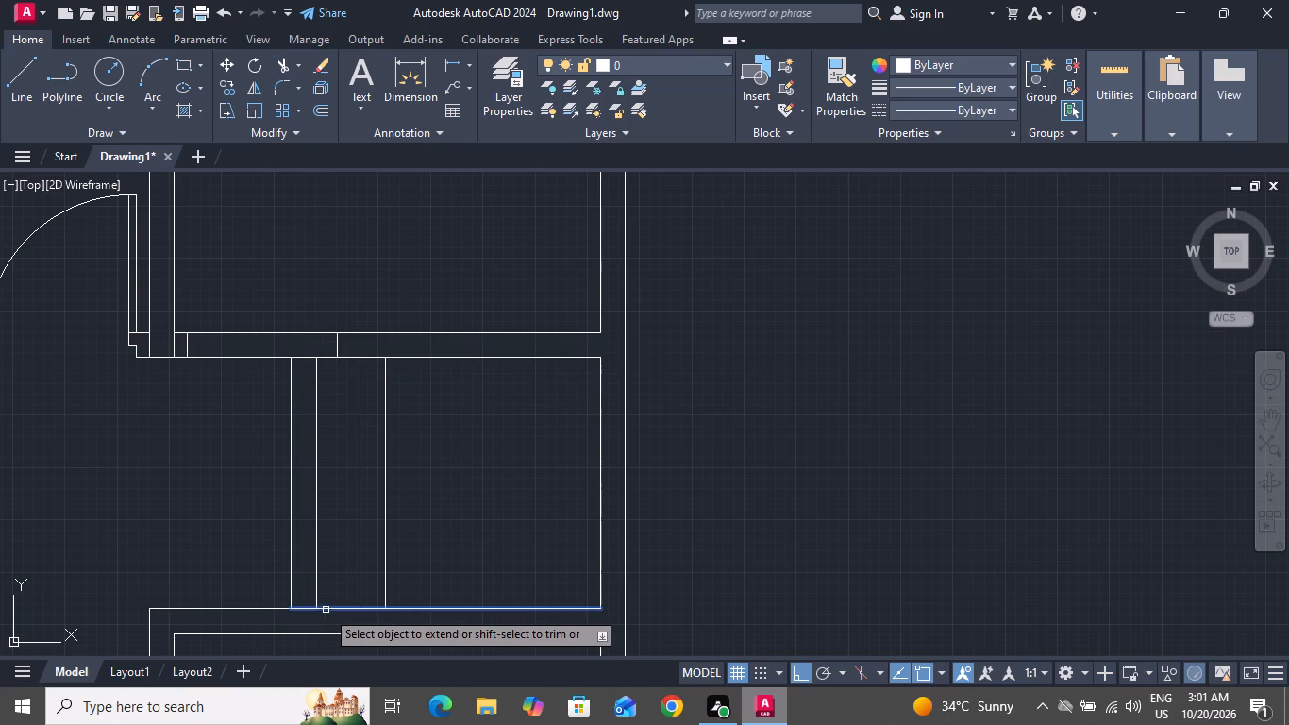
left_click(326, 609)
right_click(203, 454)
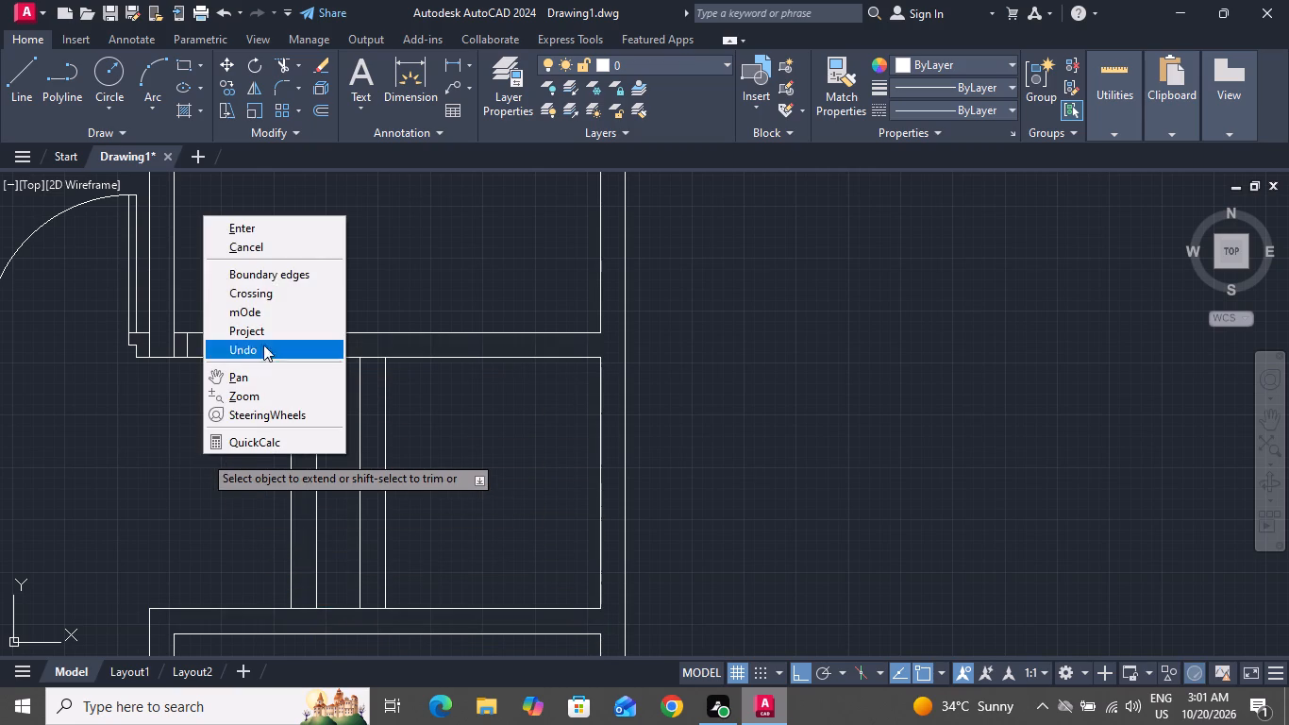
left_click(258, 252)
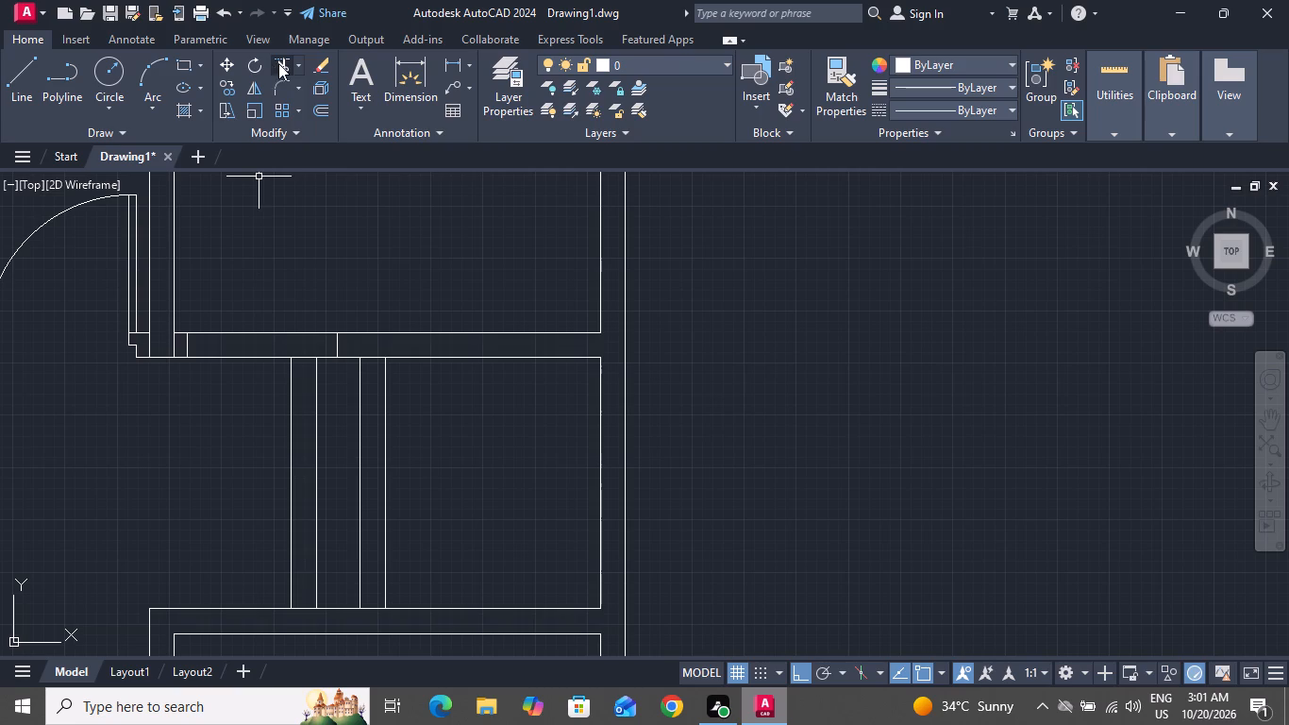
Trim away both vertical lines of the old partition with a fence across them.
left_click(279, 63)
left_click(323, 414)
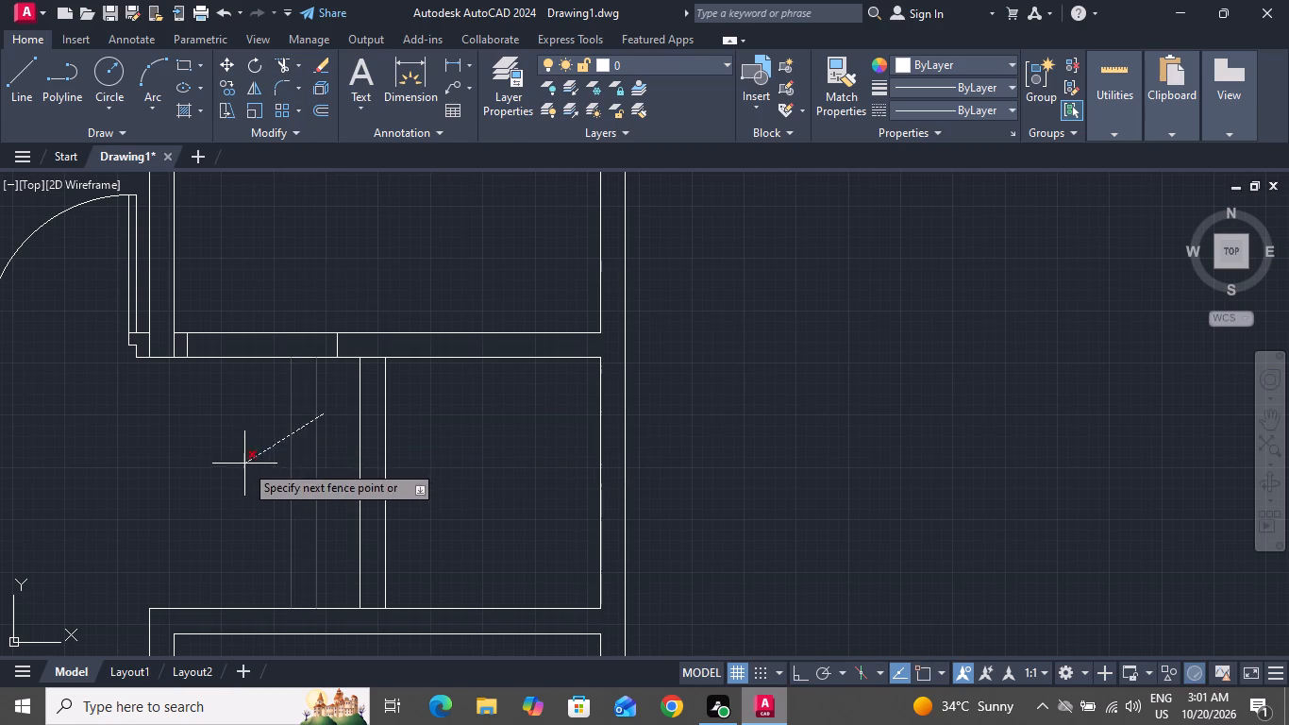
left_click(243, 465)
right_click(242, 459)
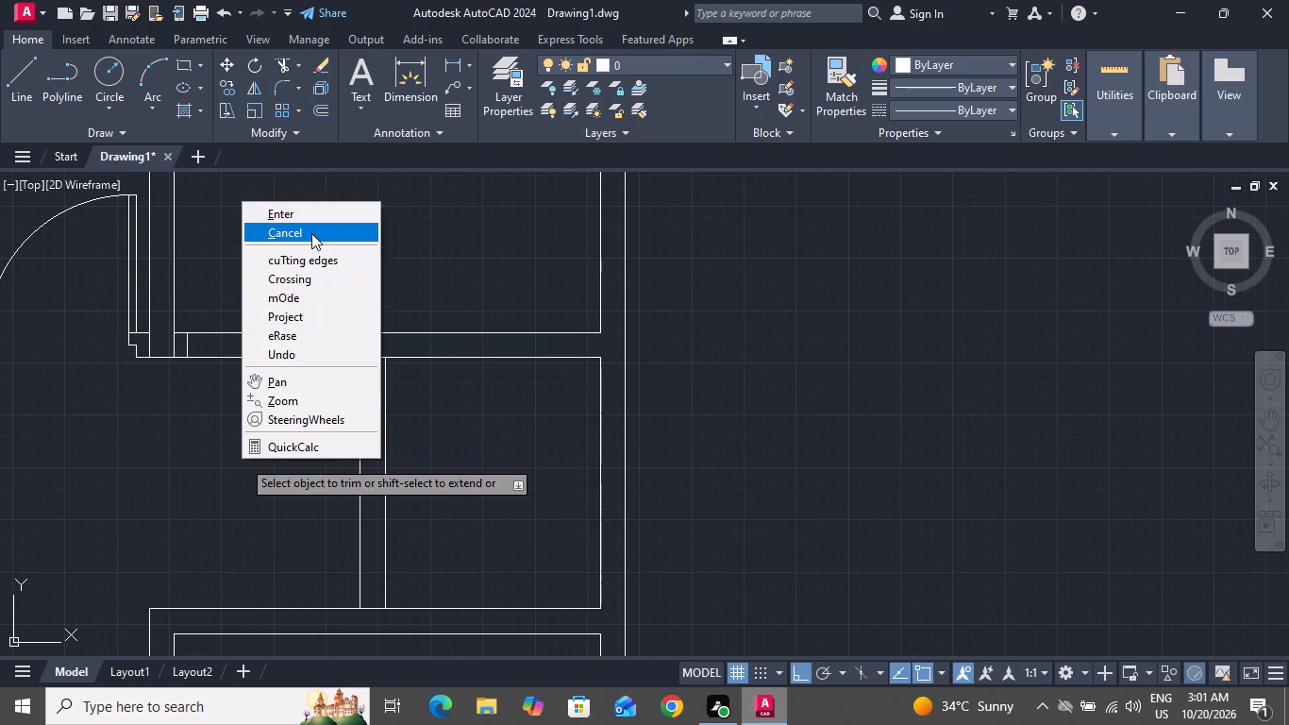
left_click(311, 233)
Draw a 3' vertical door leaf line upward from the midpoint of the top-right room's left door jamb.
left_click(31, 73)
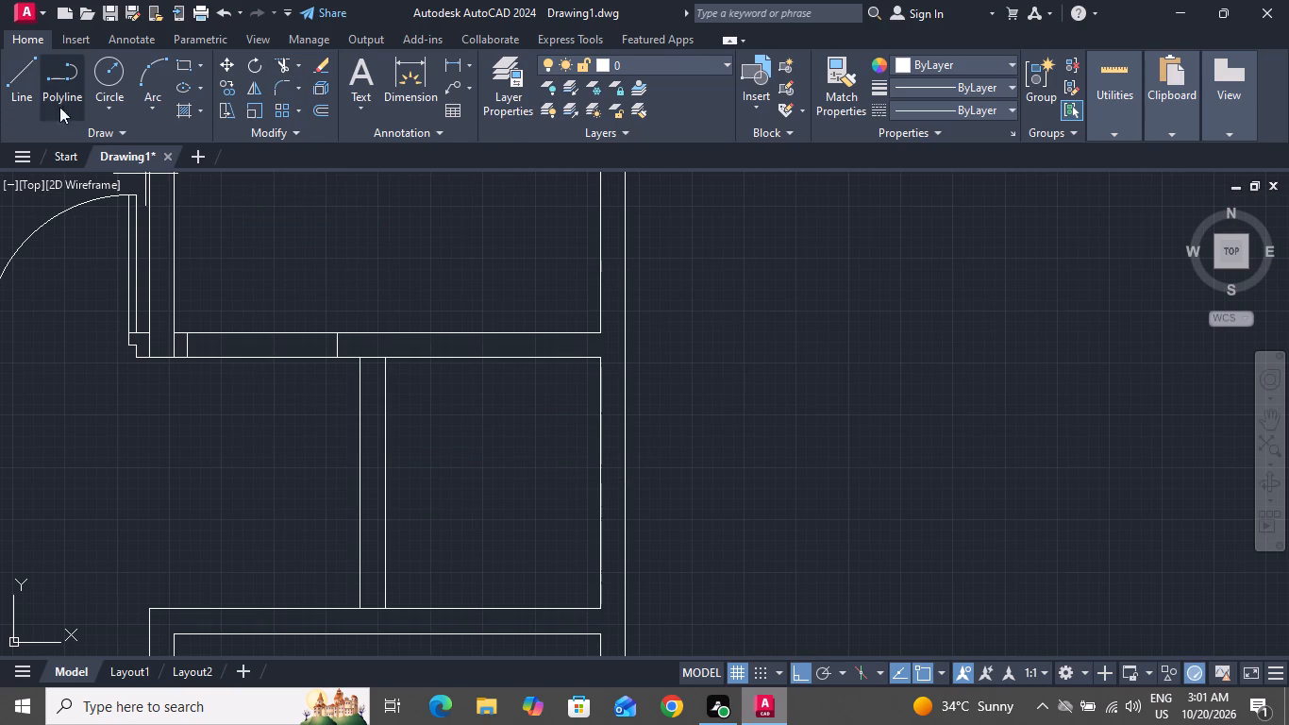
scroll(264, 493, "down", 1)
scroll(213, 376, "up", 2)
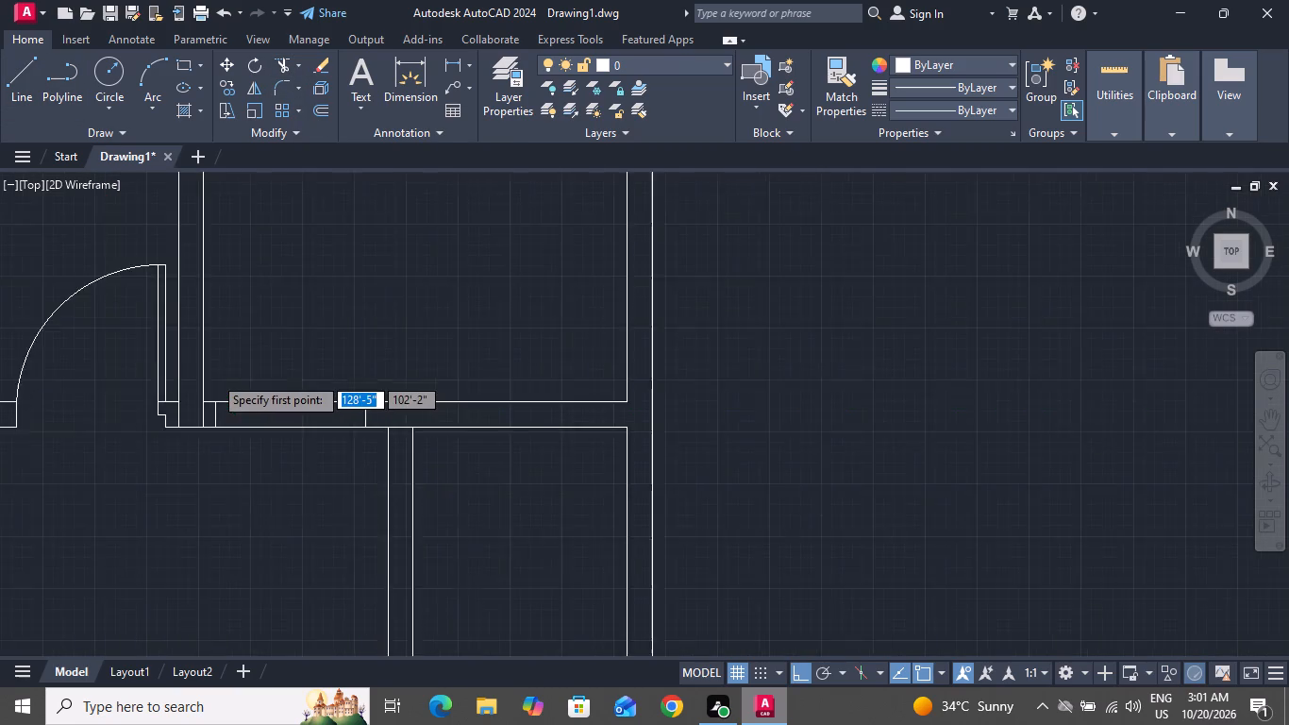
scroll(213, 376, "up", 1)
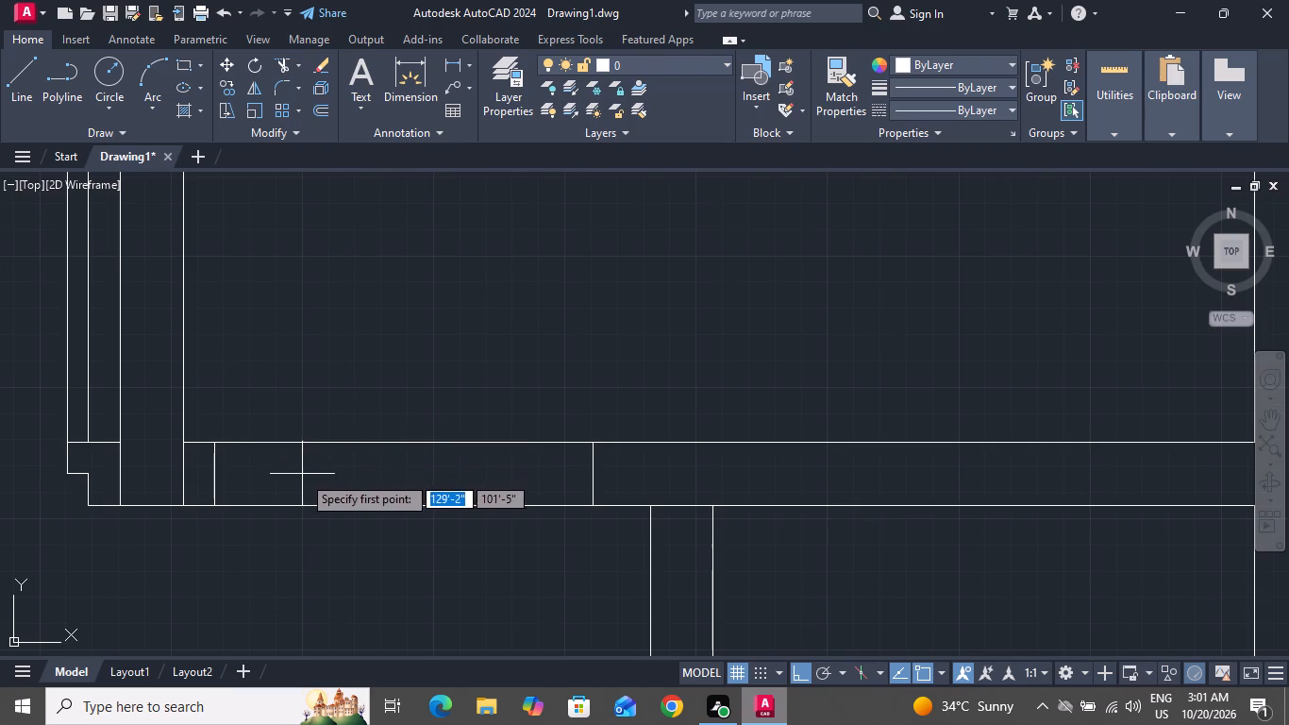
left_click(215, 479)
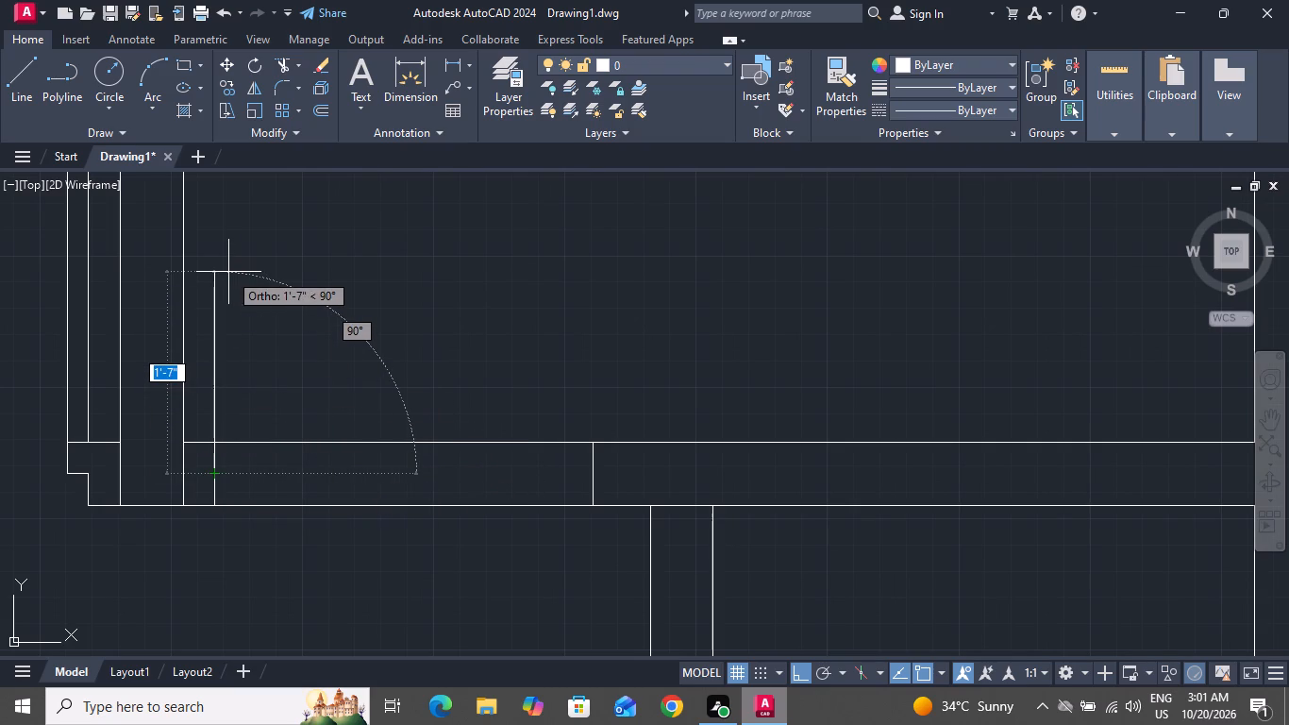
type("3'")
key("Return")
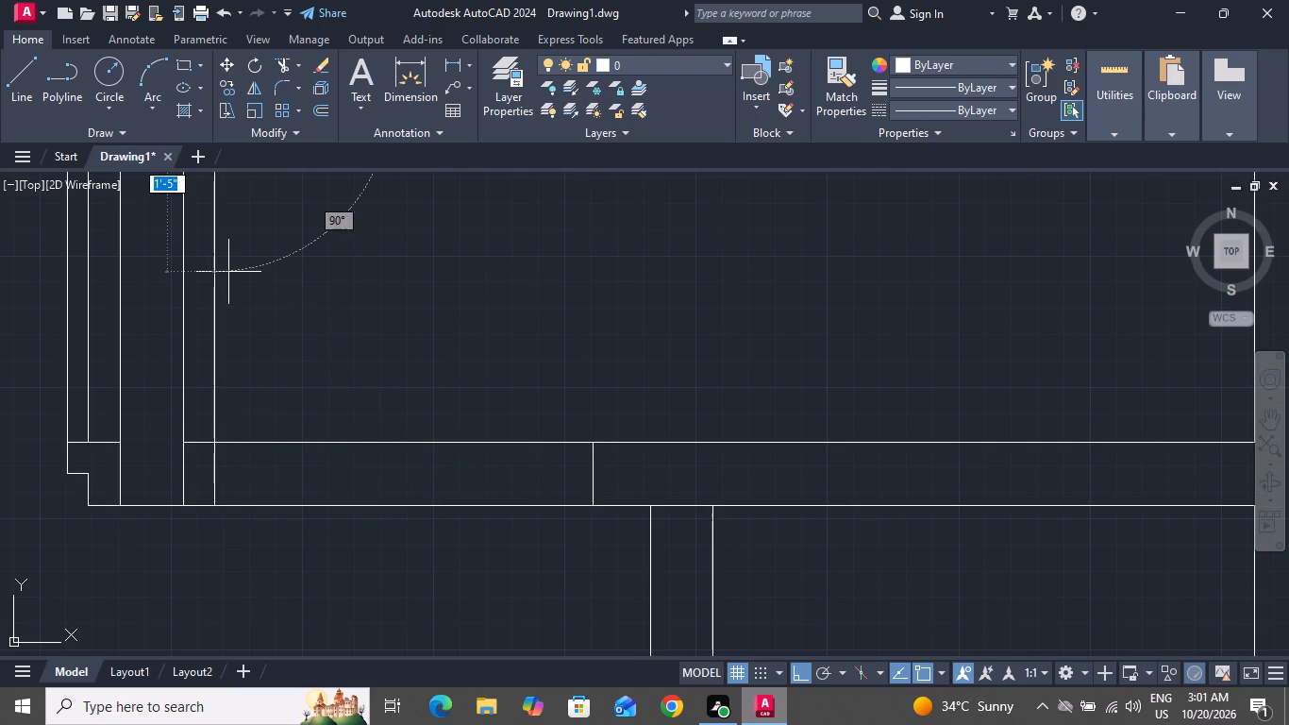
scroll(310, 501, "down", 2)
right_click(360, 463)
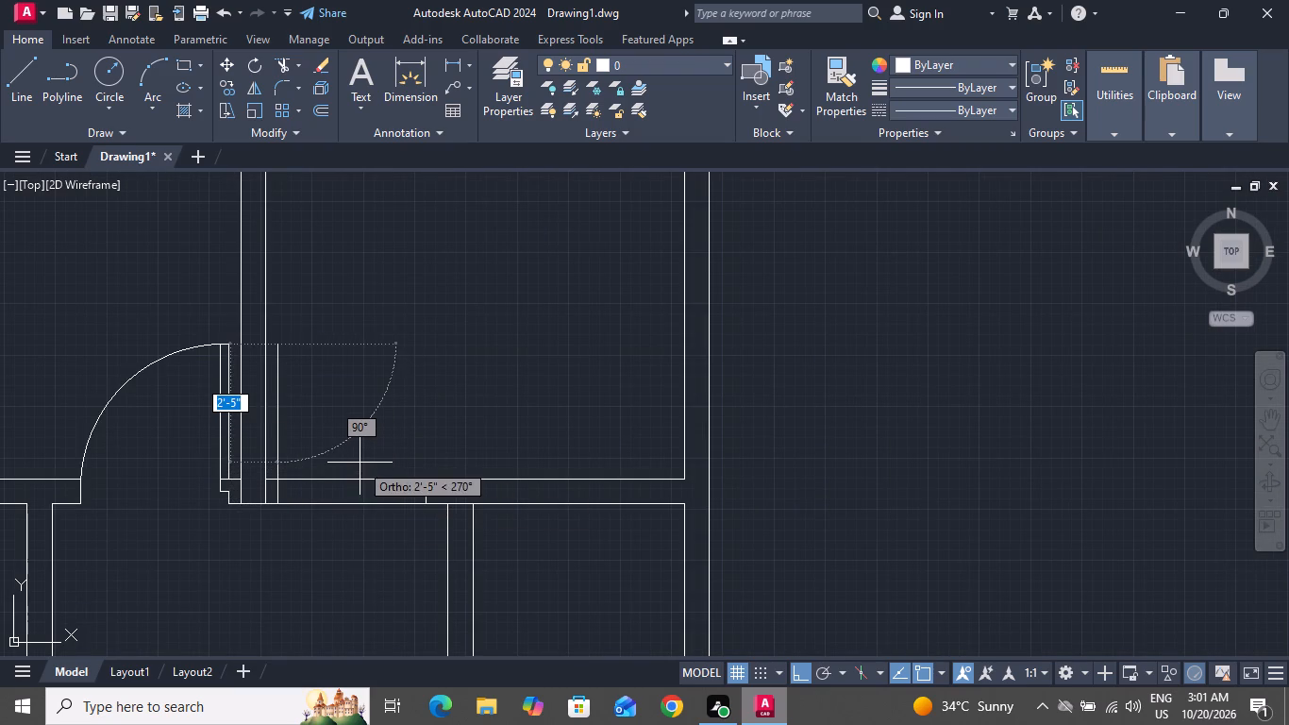
left_click(423, 499)
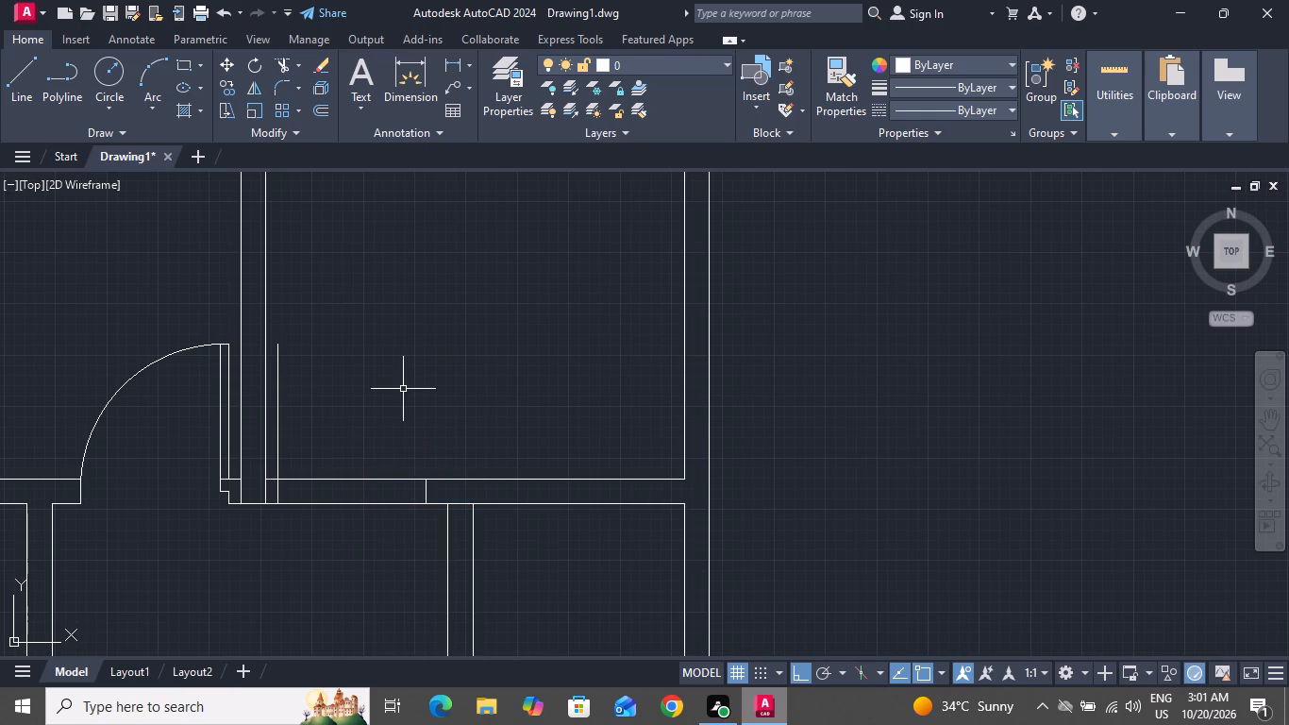
Offset the top-right room's door leaf line 2" to the right.
type("O")
key("space")
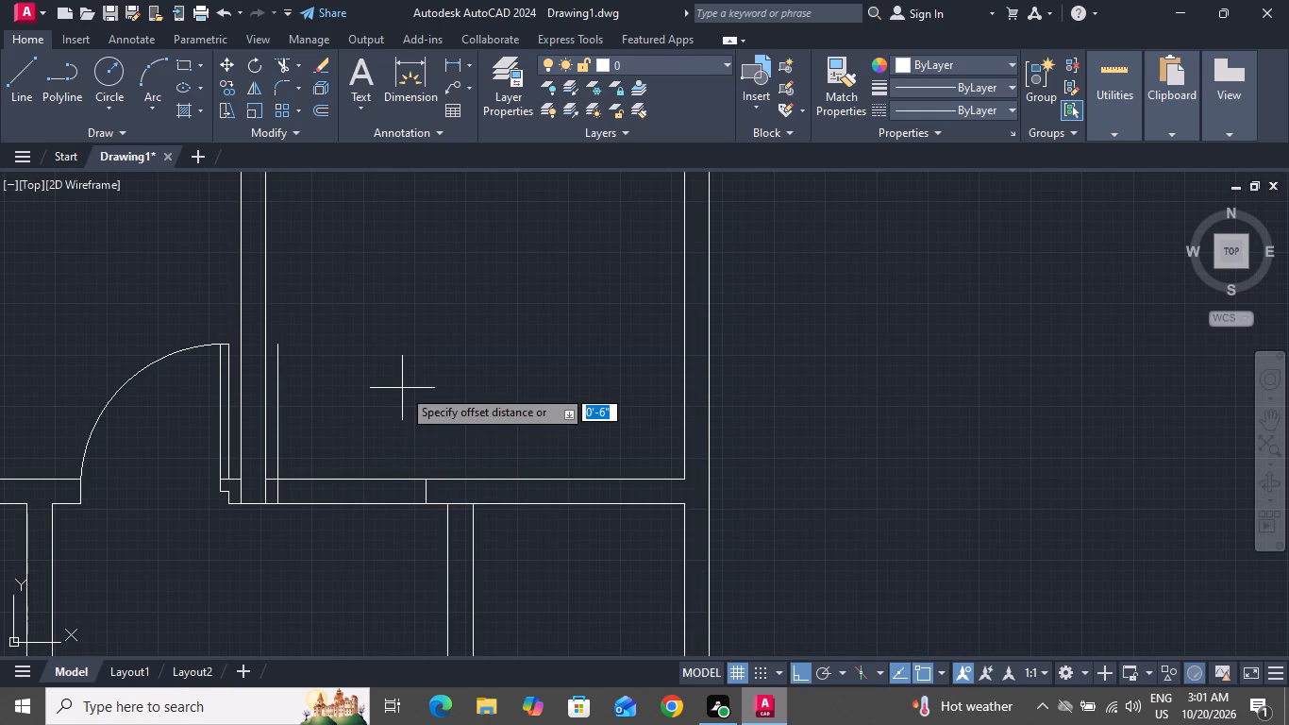
key("2")
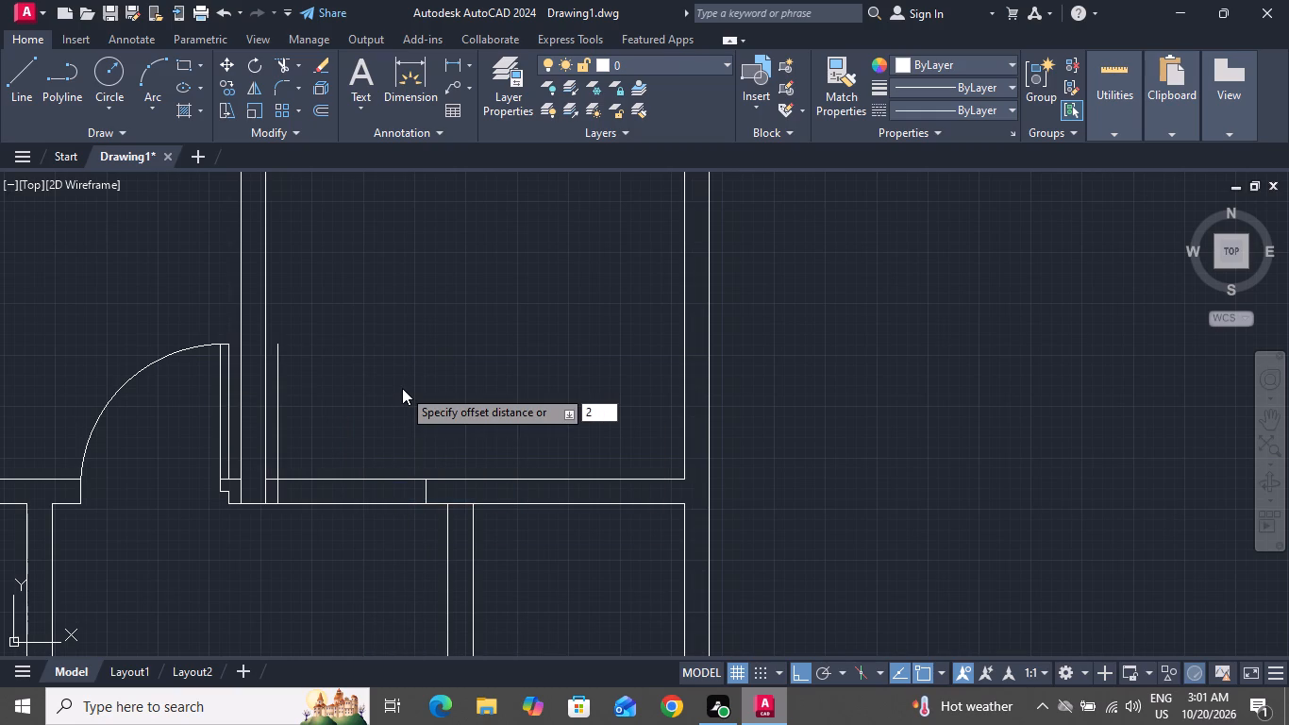
key("shift+quotedbl")
key("Return")
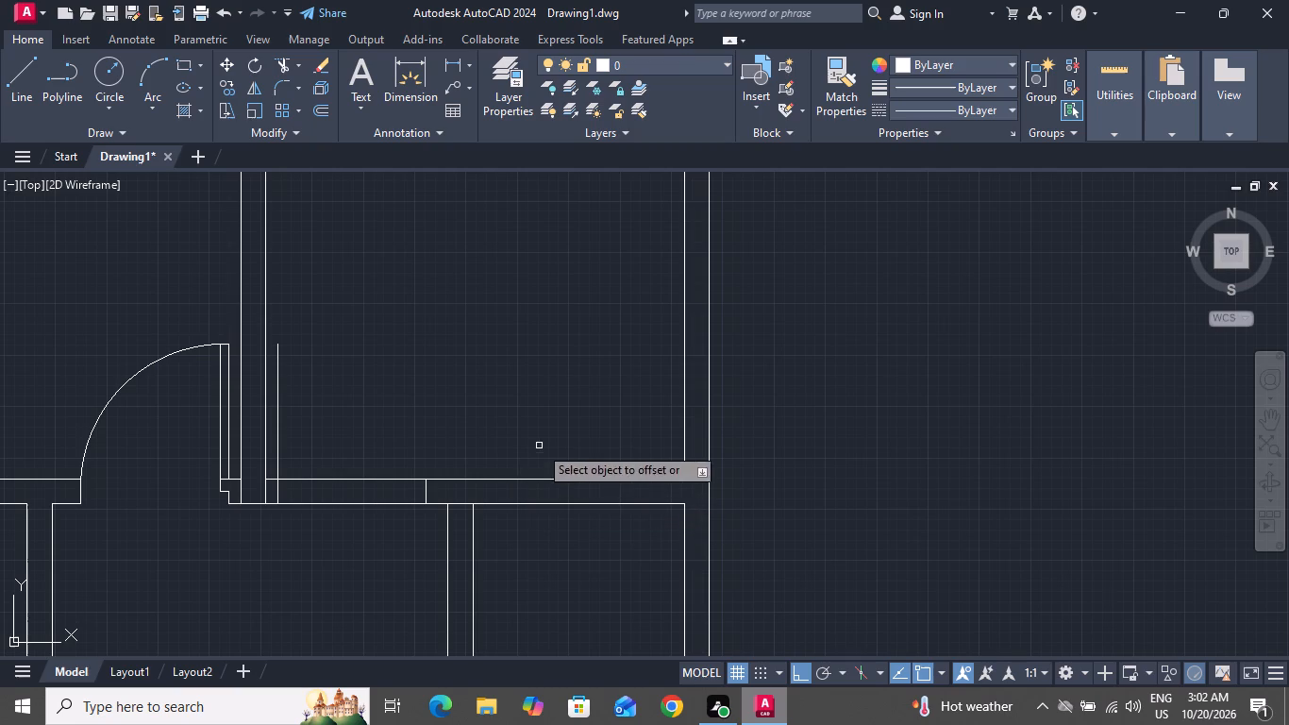
left_click(276, 429)
left_click(324, 415)
right_click(325, 412)
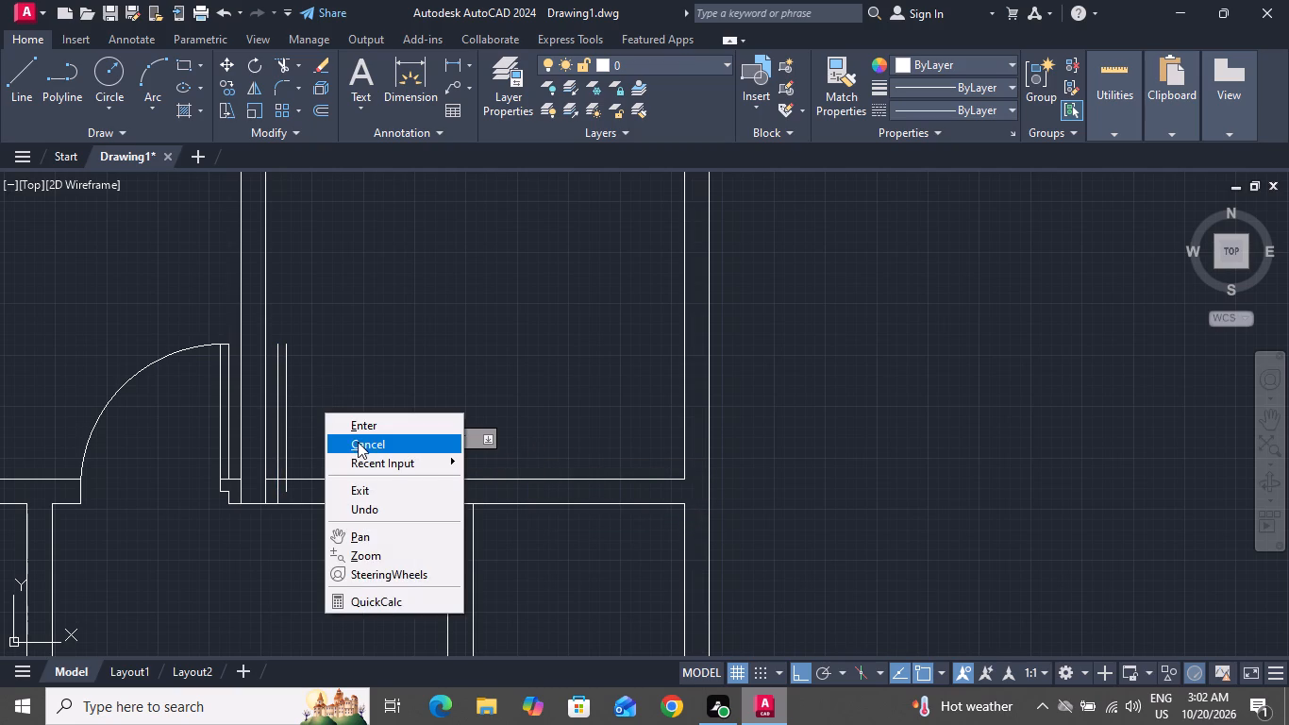
left_click(358, 442)
Draw the door swing arc from the right jamb's midpoint through the inner leaf line's top end to the outer leaf line's top end.
key("a")
key("space")
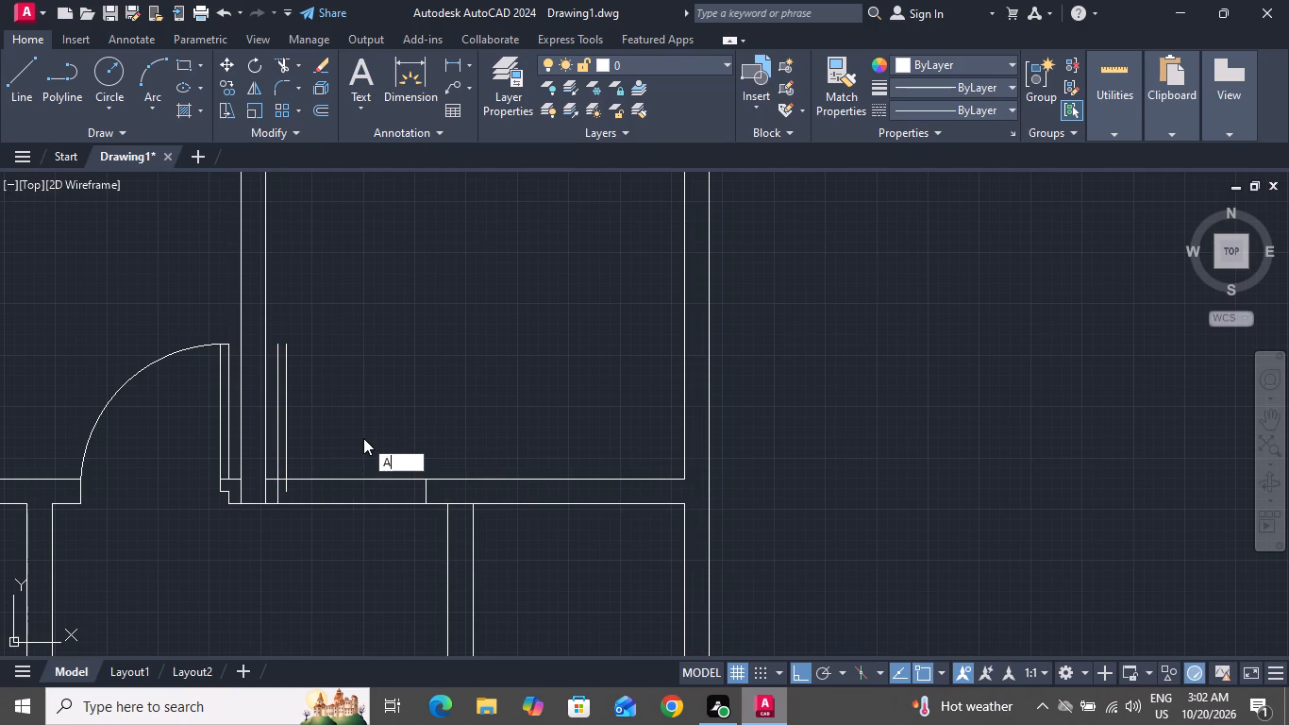
left_click(424, 492)
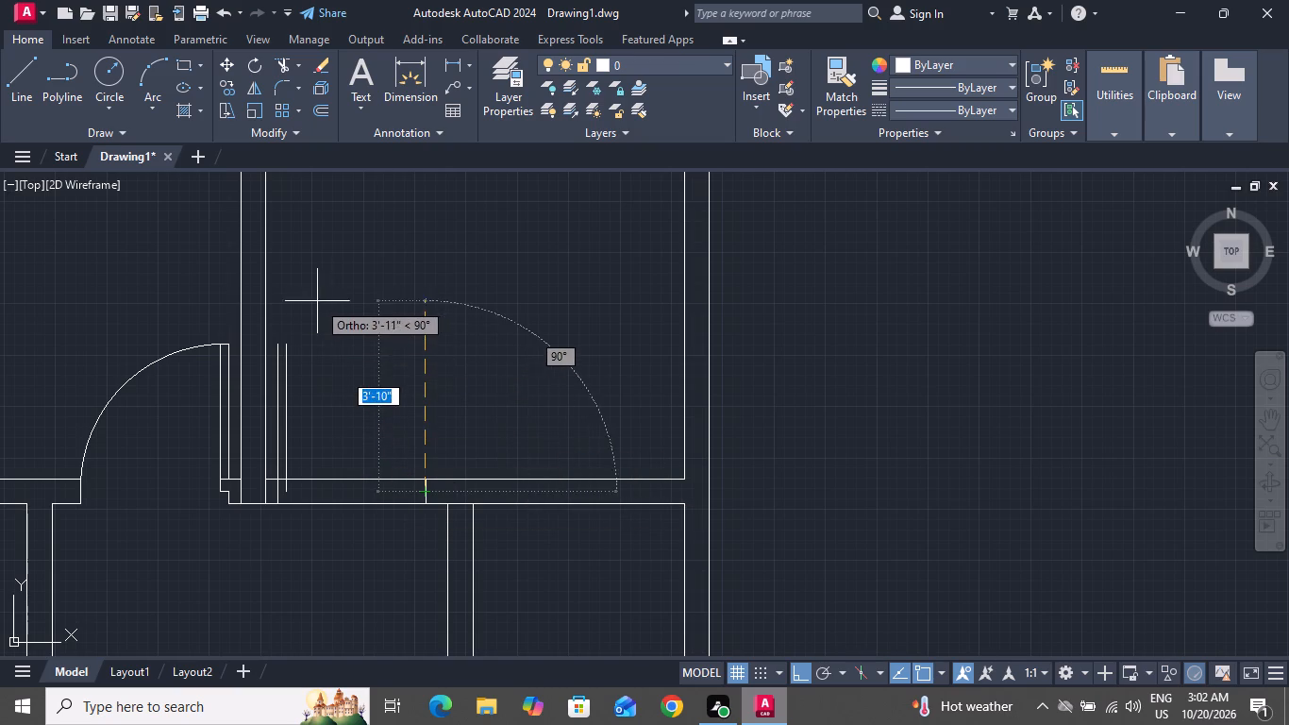
left_click(285, 347)
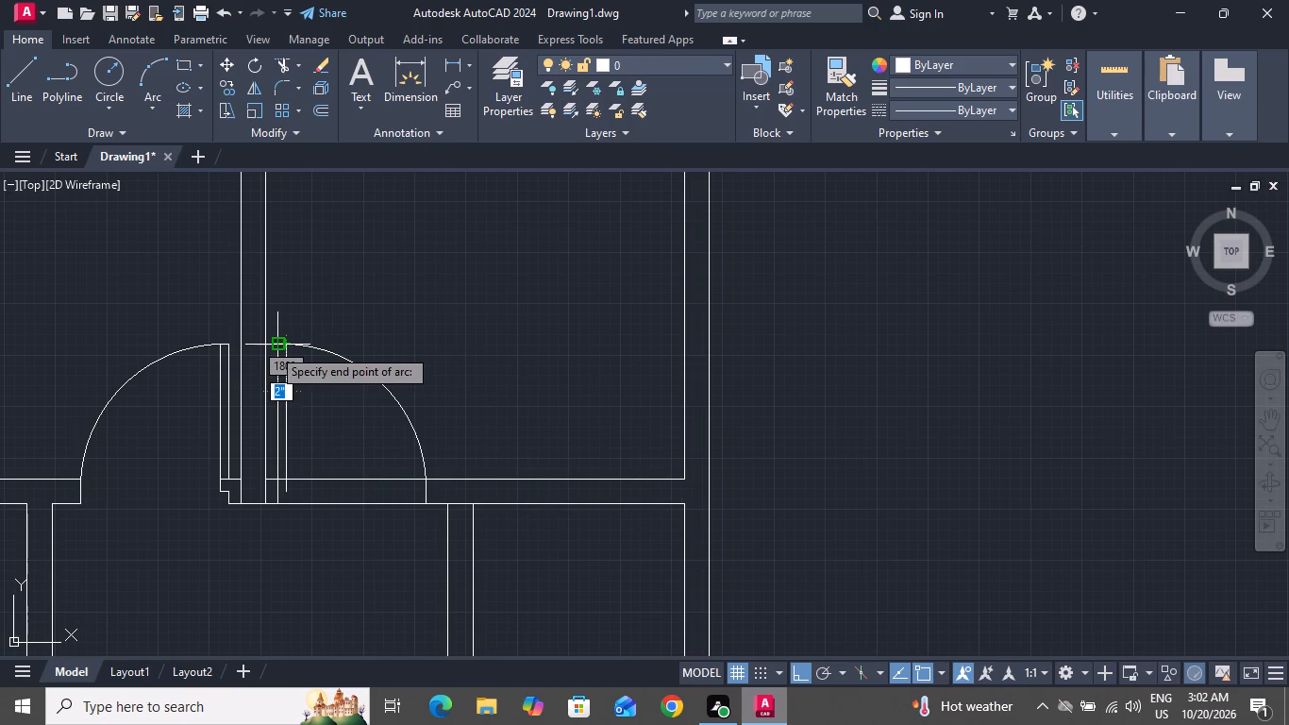
left_click(272, 347)
Close the bottom of the top-right room's door leaf with a 2" horizontal line to the left jamb's midpoint.
left_click(18, 93)
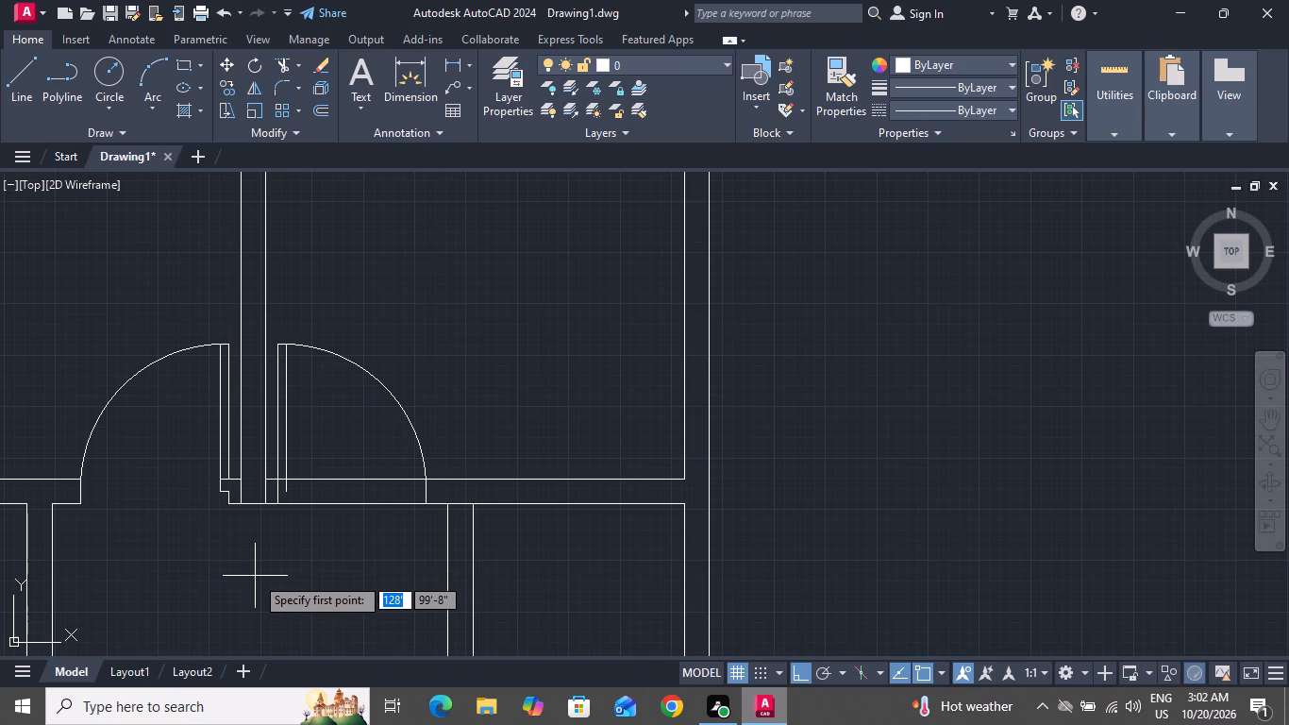
scroll(255, 576, "up", 2)
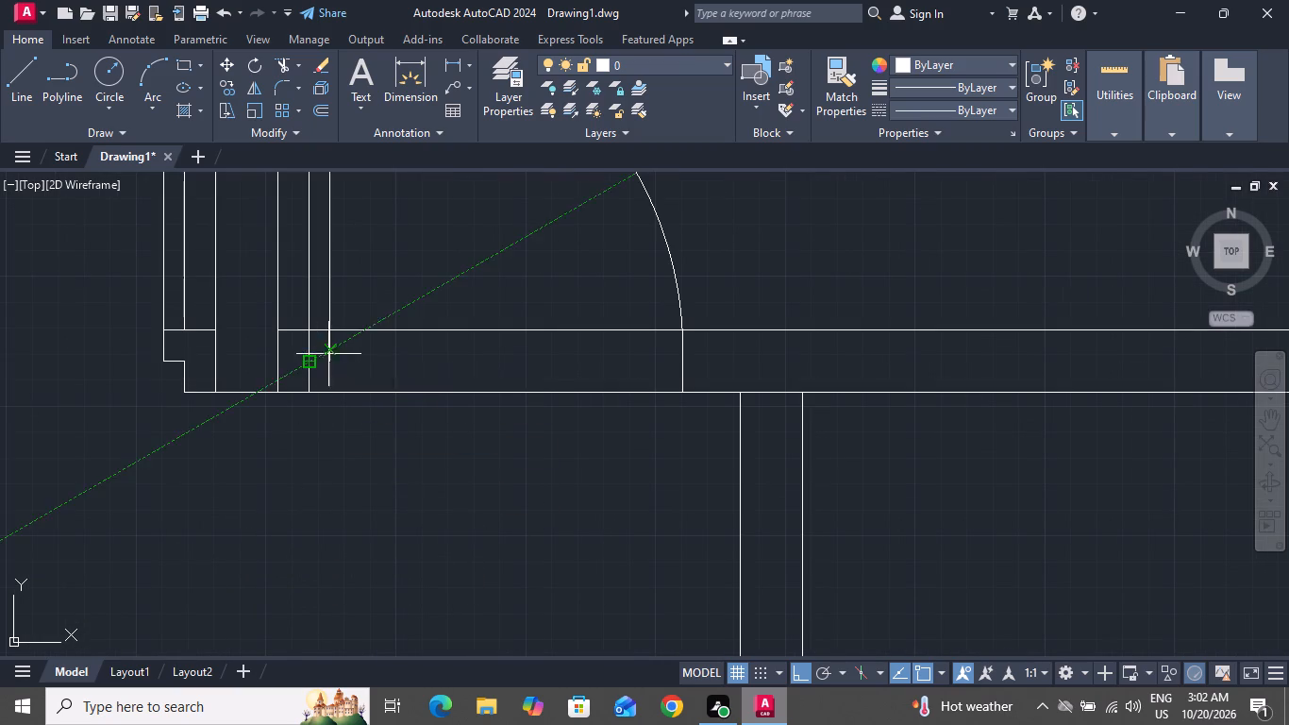
left_click(335, 359)
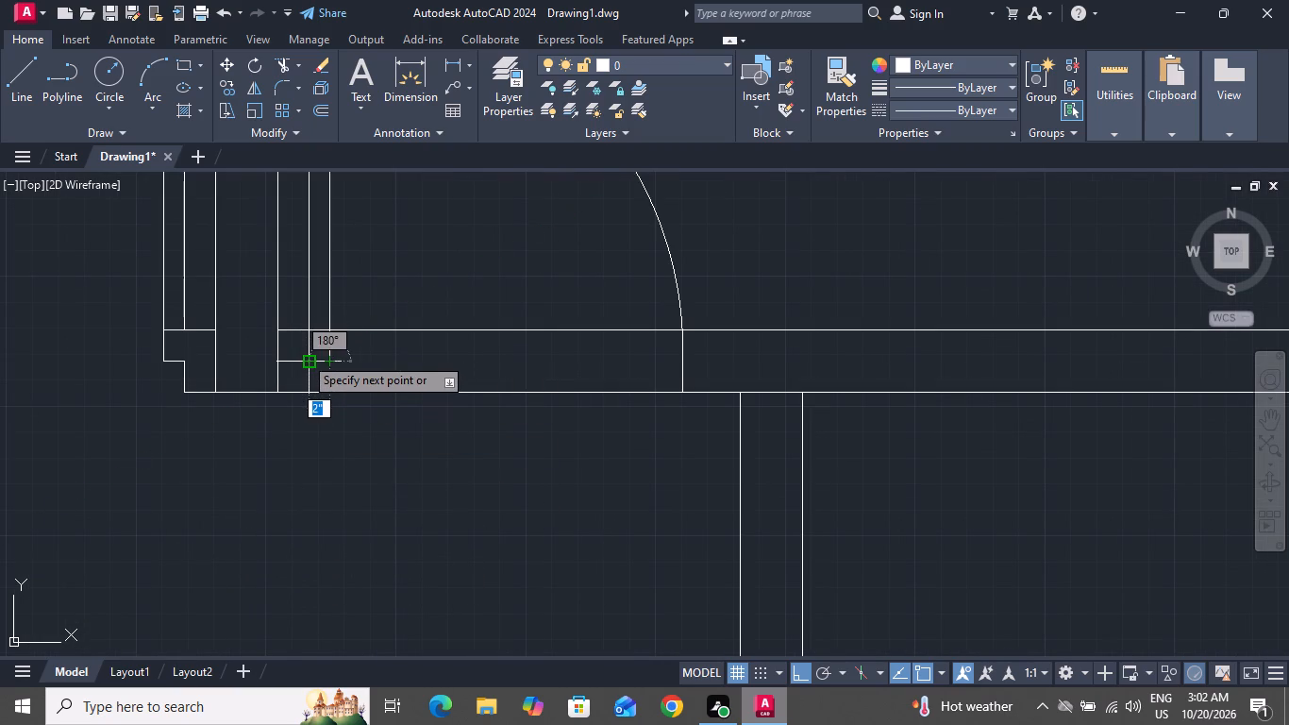
left_click(304, 356)
right_click(304, 357)
left_click(329, 393)
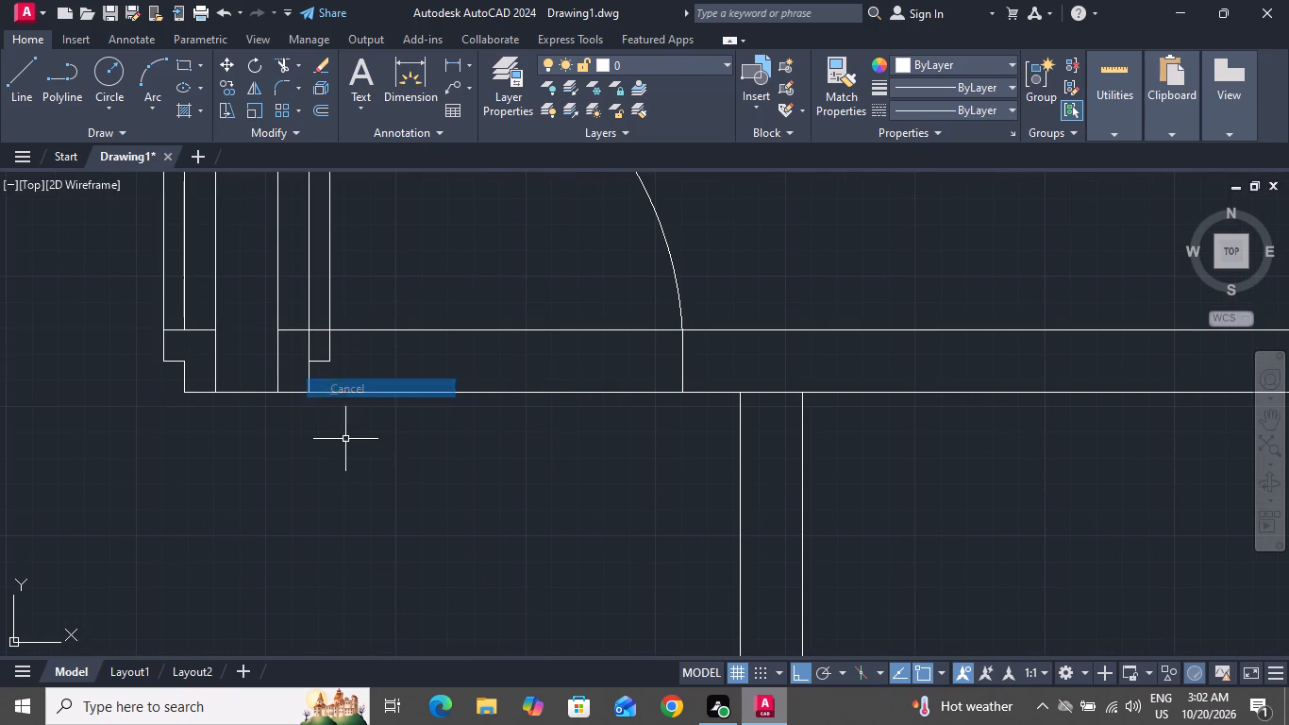
Trim the wall lines across the top-right room's door opening and the left jamb segment inside the door leaf.
left_click(285, 69)
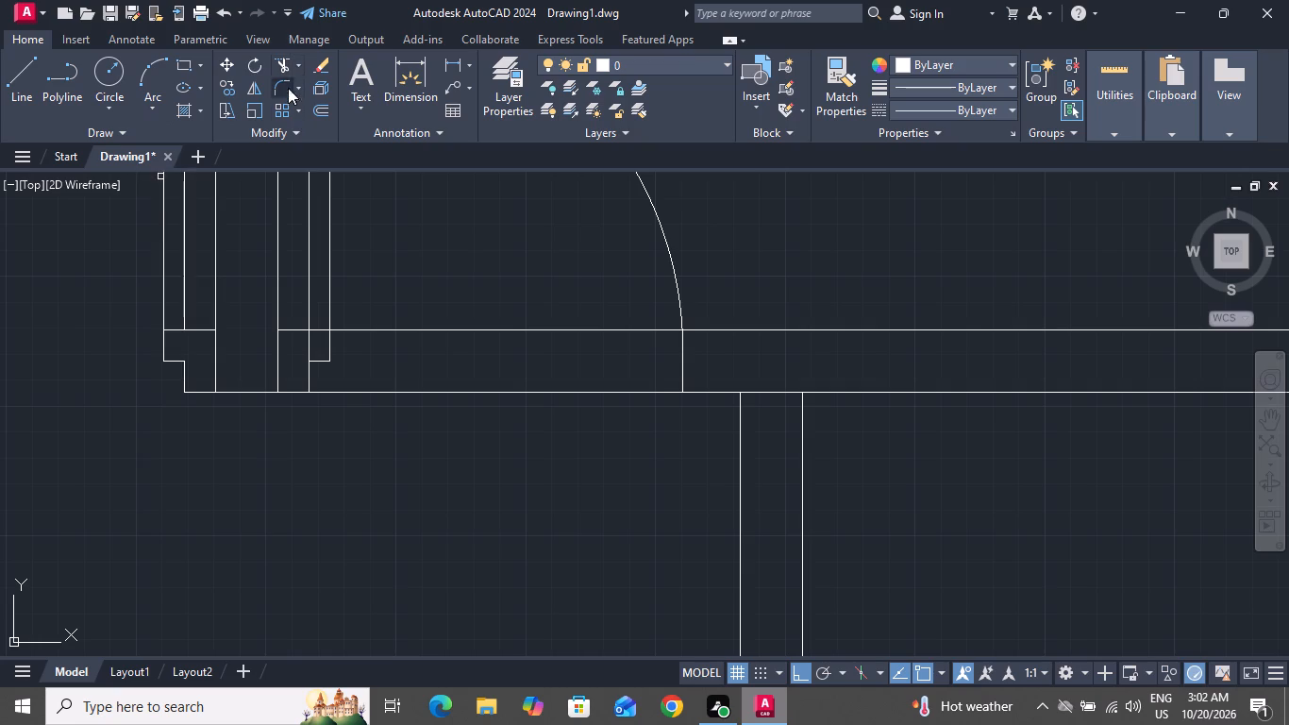
scroll(312, 341, "up", 2)
left_click(312, 341)
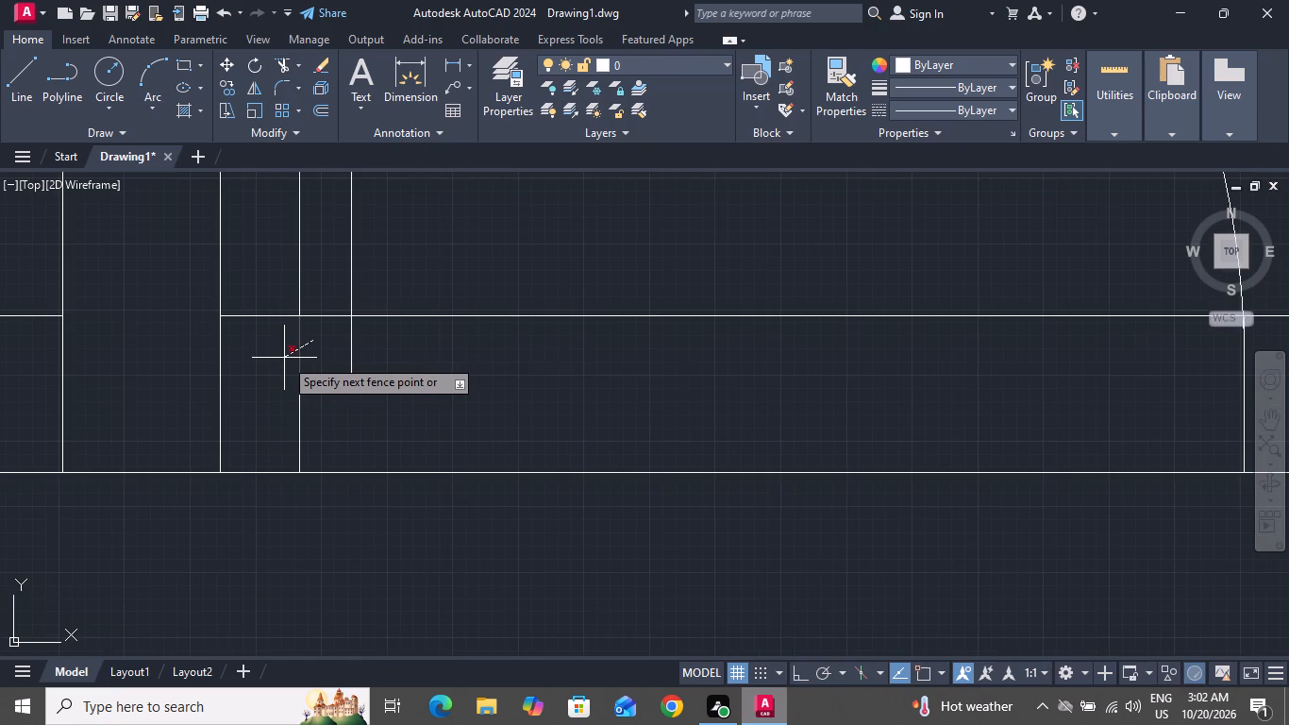
left_click(284, 358)
scroll(352, 441, "down", 1)
left_click(428, 357)
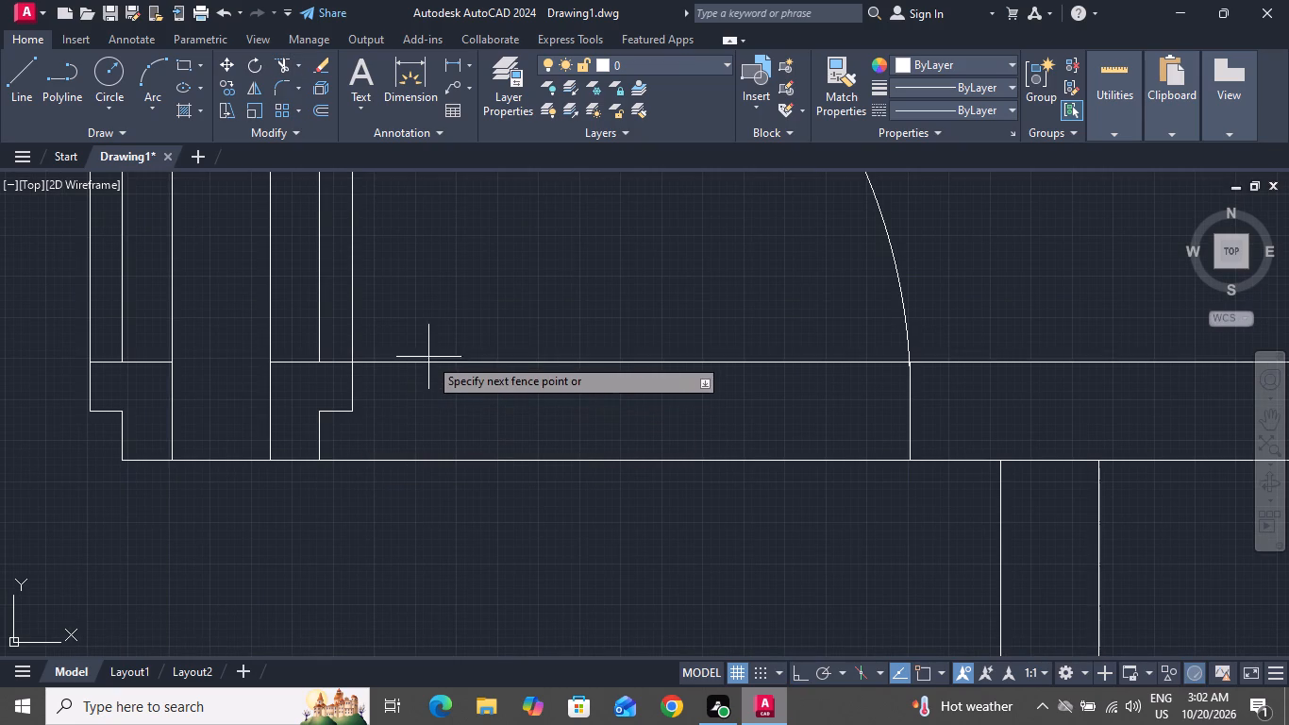
left_click(439, 480)
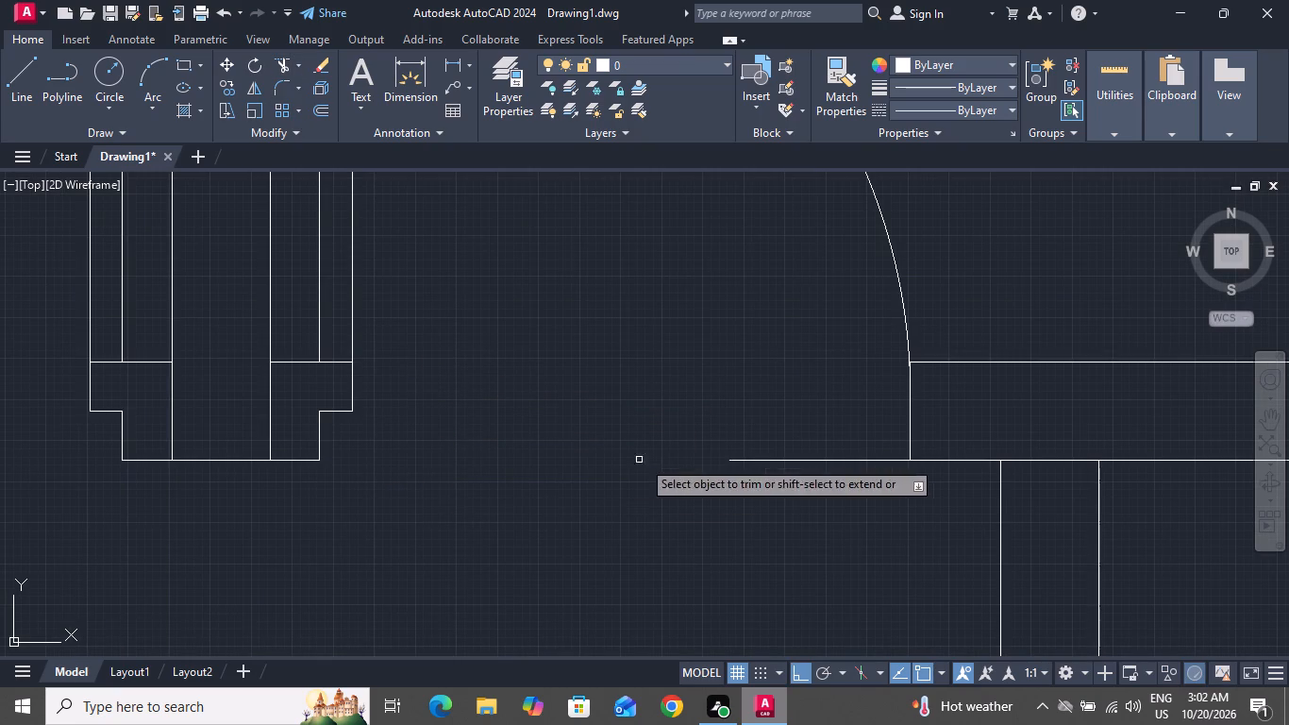
left_click(812, 461)
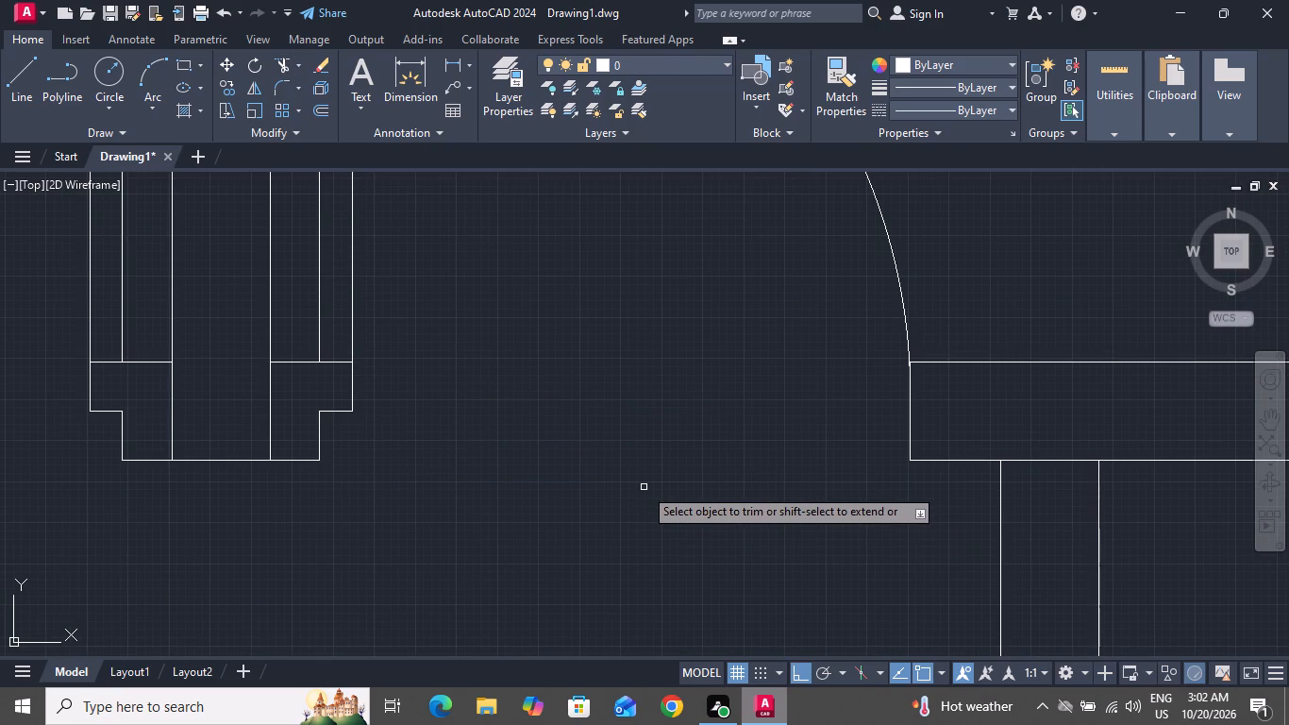
scroll(622, 491, "down", 2)
right_click(561, 477)
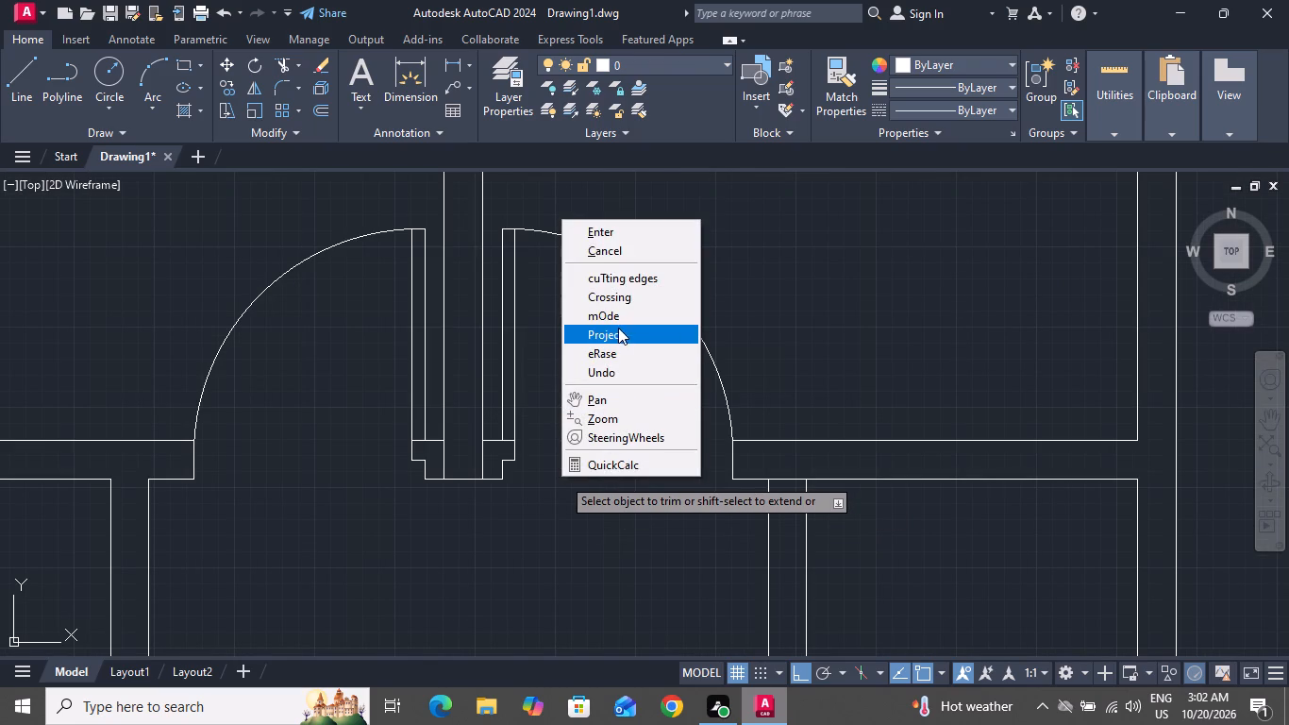
left_click(594, 254)
scroll(631, 445, "down", 1)
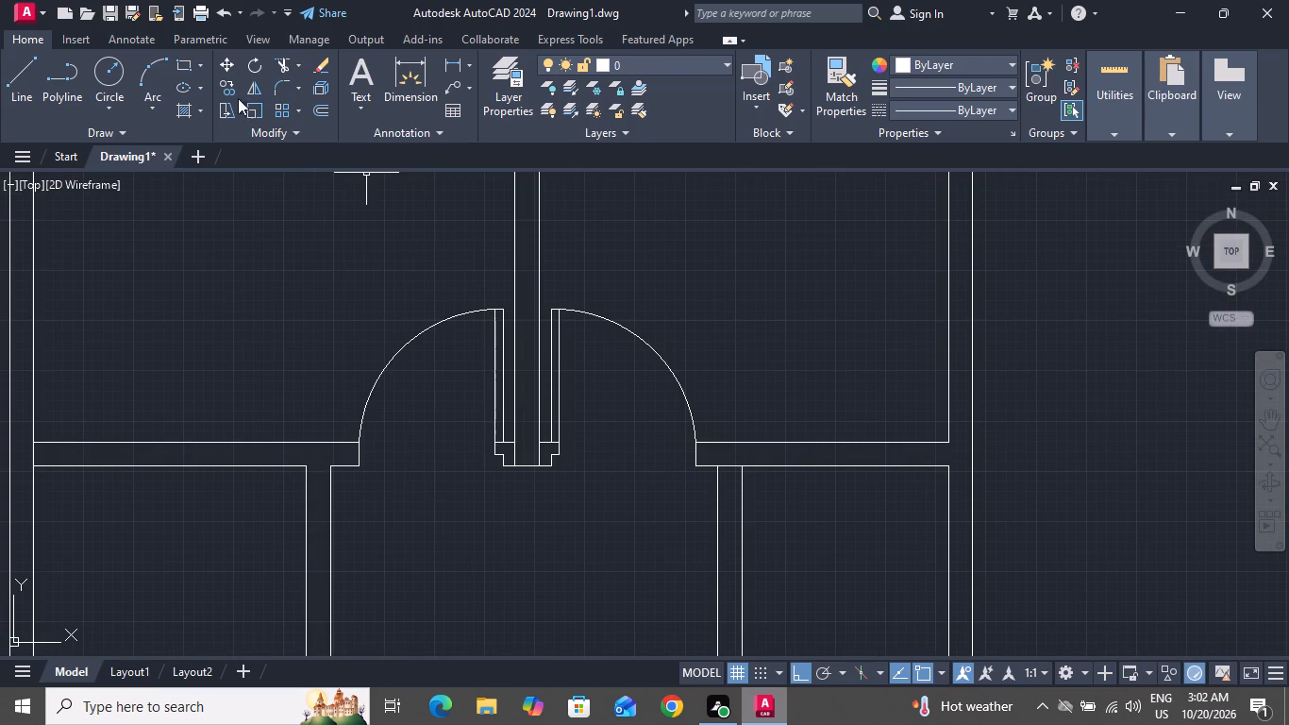
Draw a vertical line across the horizontal wall's thickness, continuing the right face of the partition below the top-right room.
left_click(25, 76)
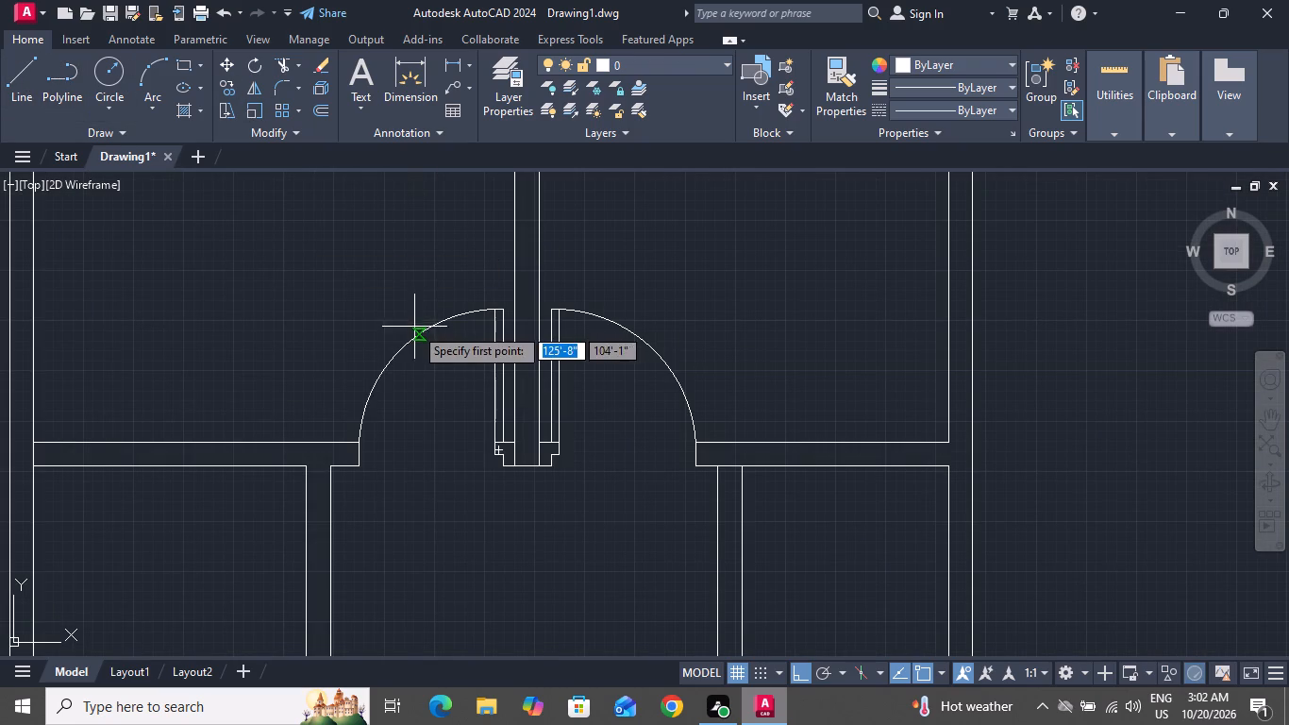
scroll(818, 467, "up", 2)
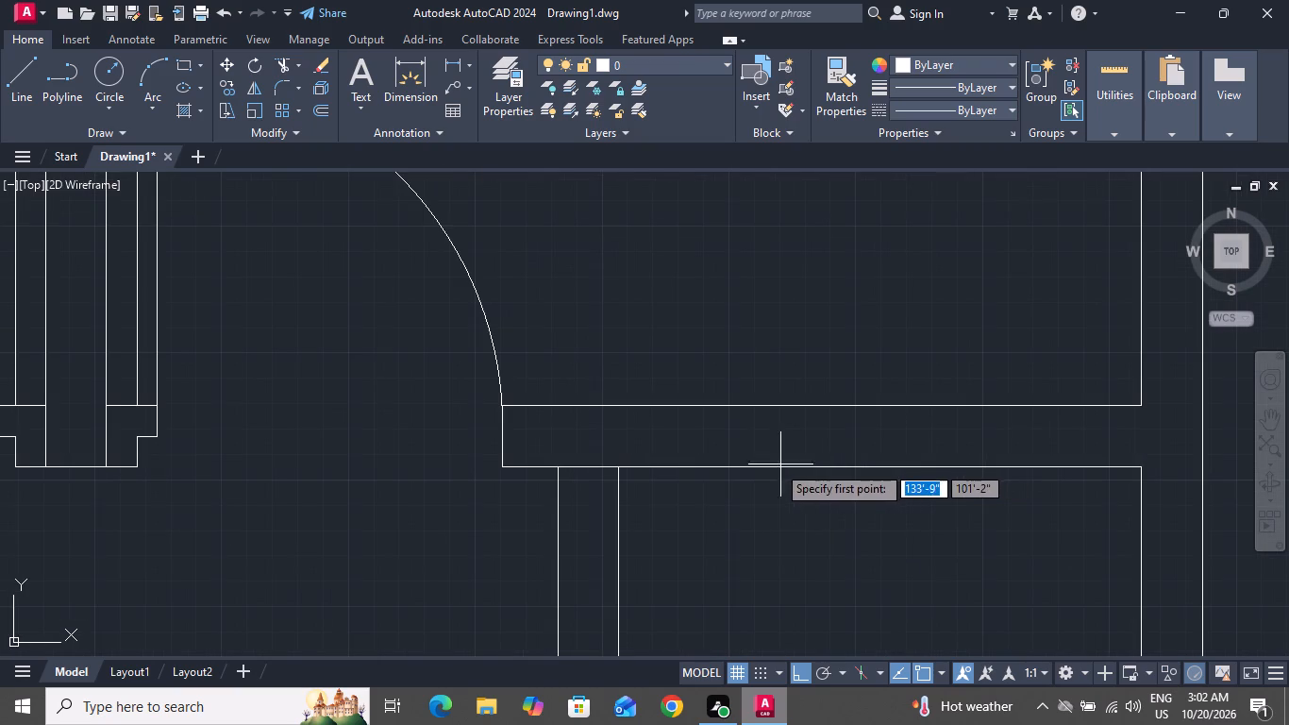
left_click(619, 466)
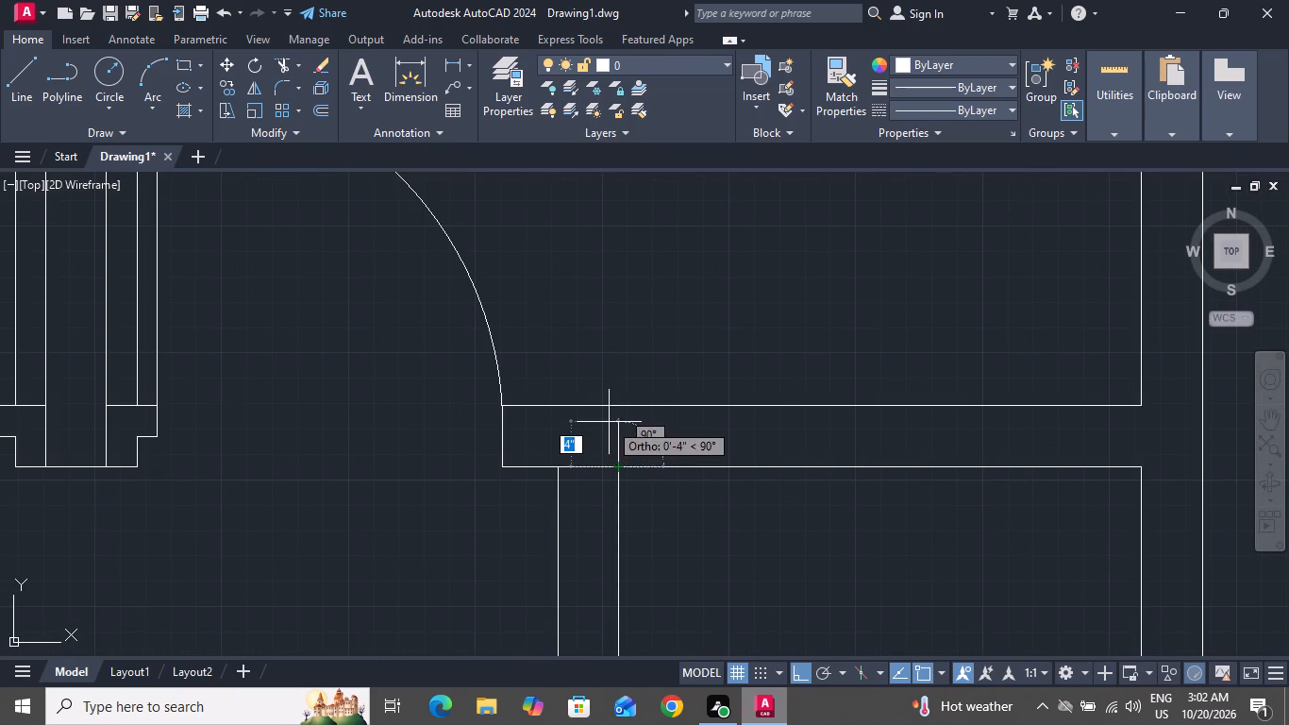
left_click(616, 406)
scroll(619, 405, "up", 1)
right_click(619, 405)
left_click(659, 432)
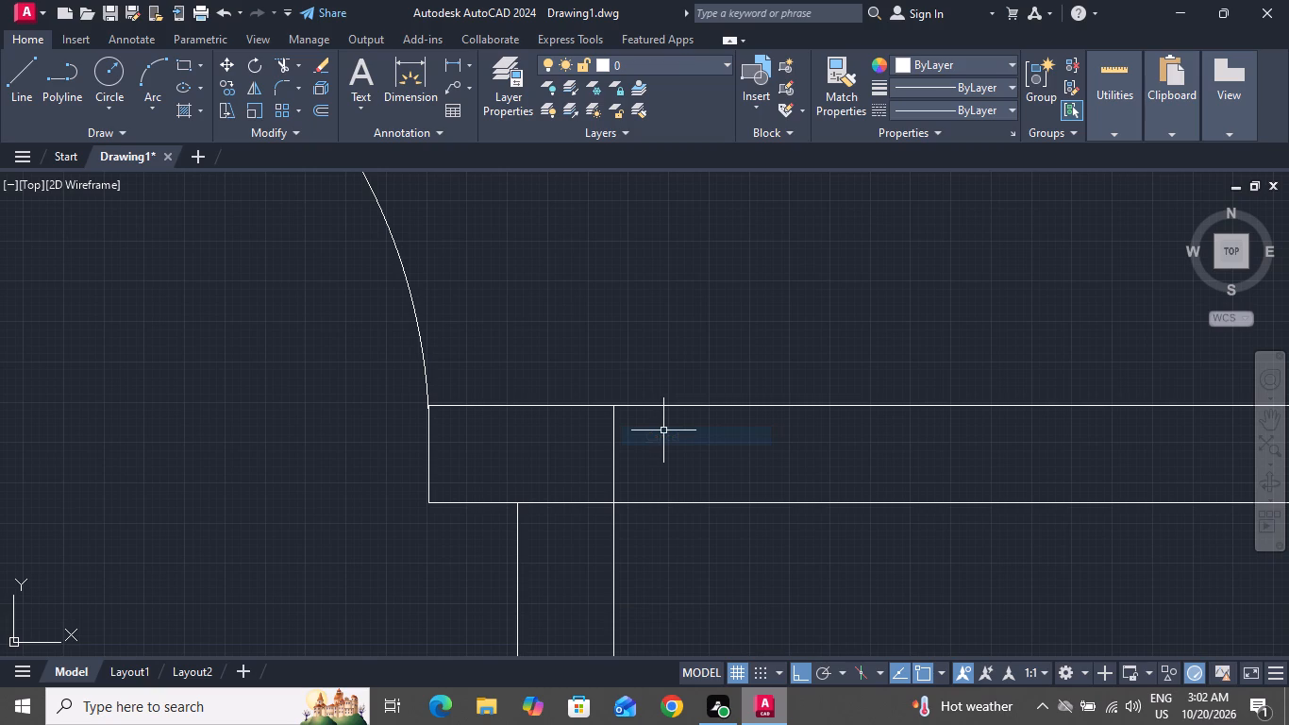
Offset the new vertical line across the wall 3" to the right as the lower-right room's left door jamb.
key("o")
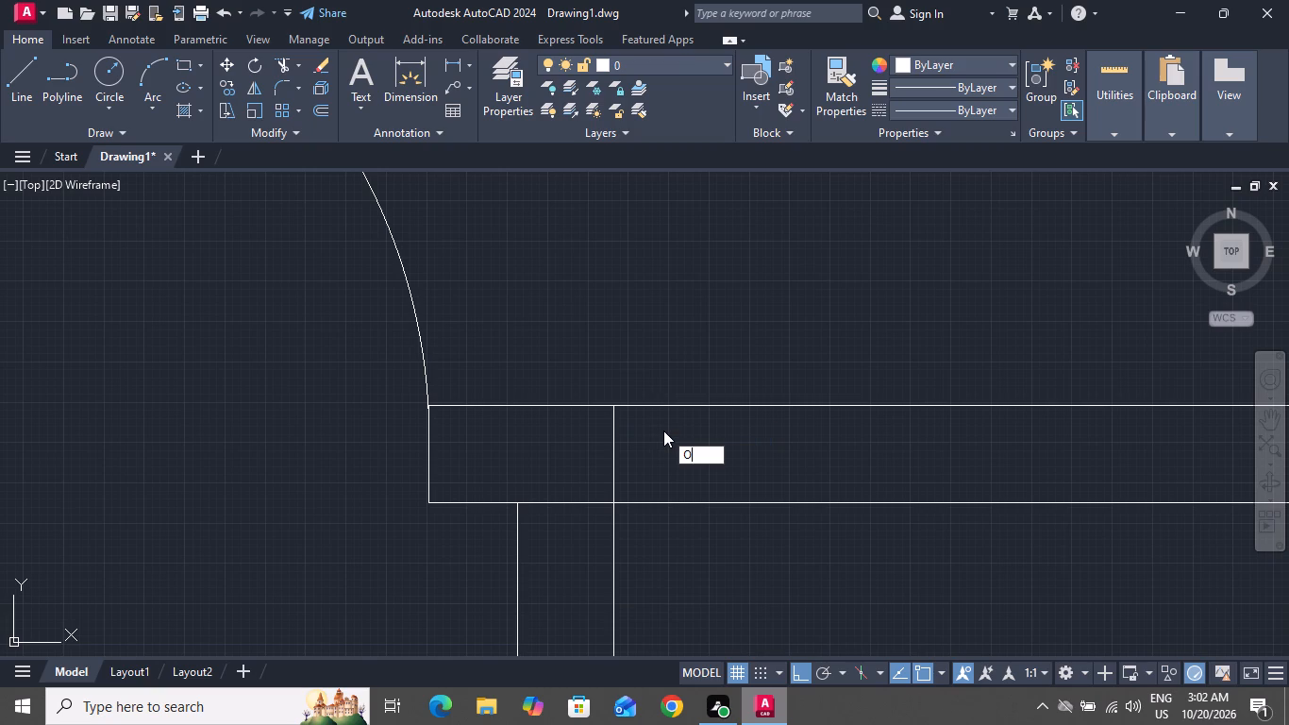
key("space")
type("3")
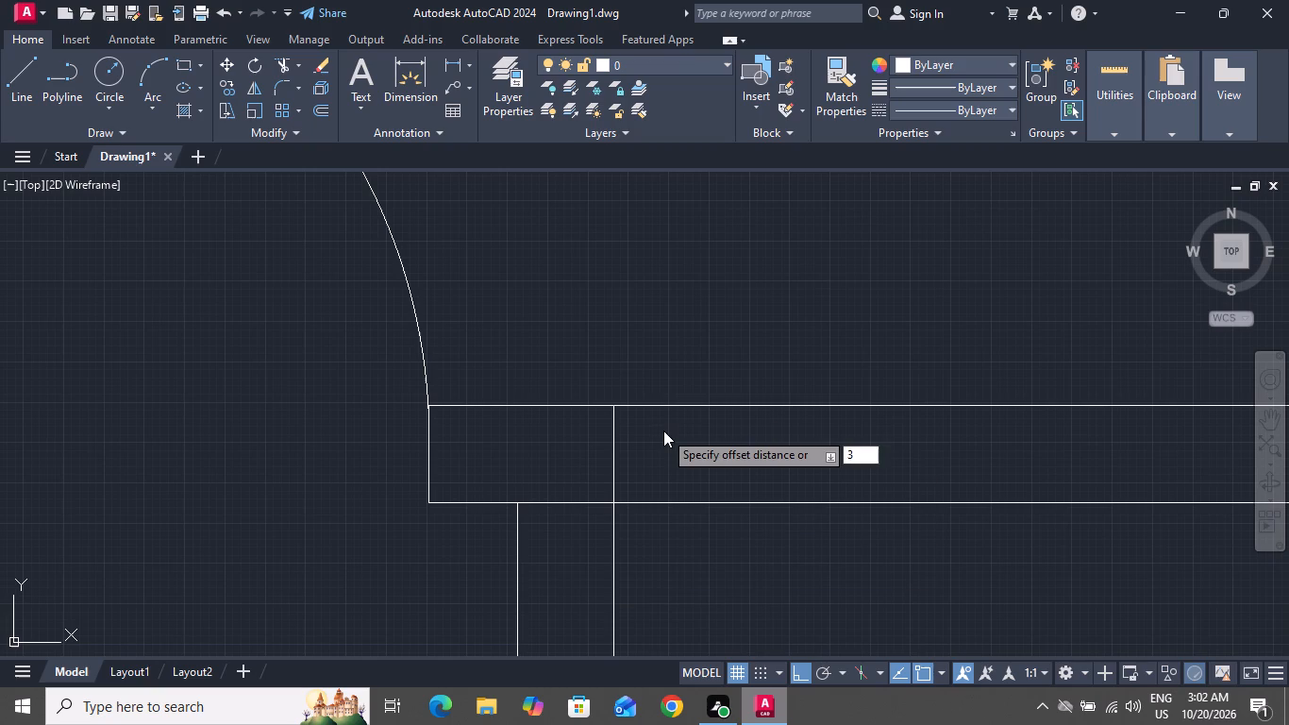
key("shift+quotedbl")
key("Return")
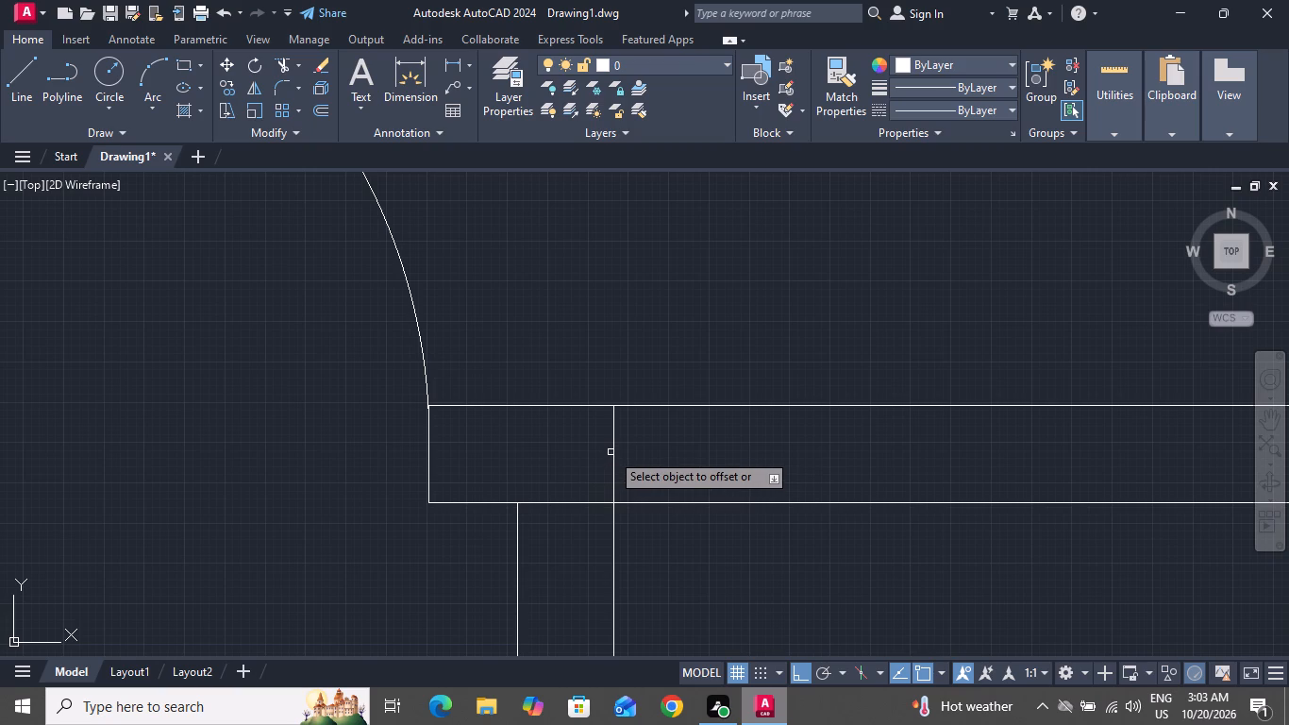
left_click(612, 451)
left_click(644, 449)
right_click(644, 449)
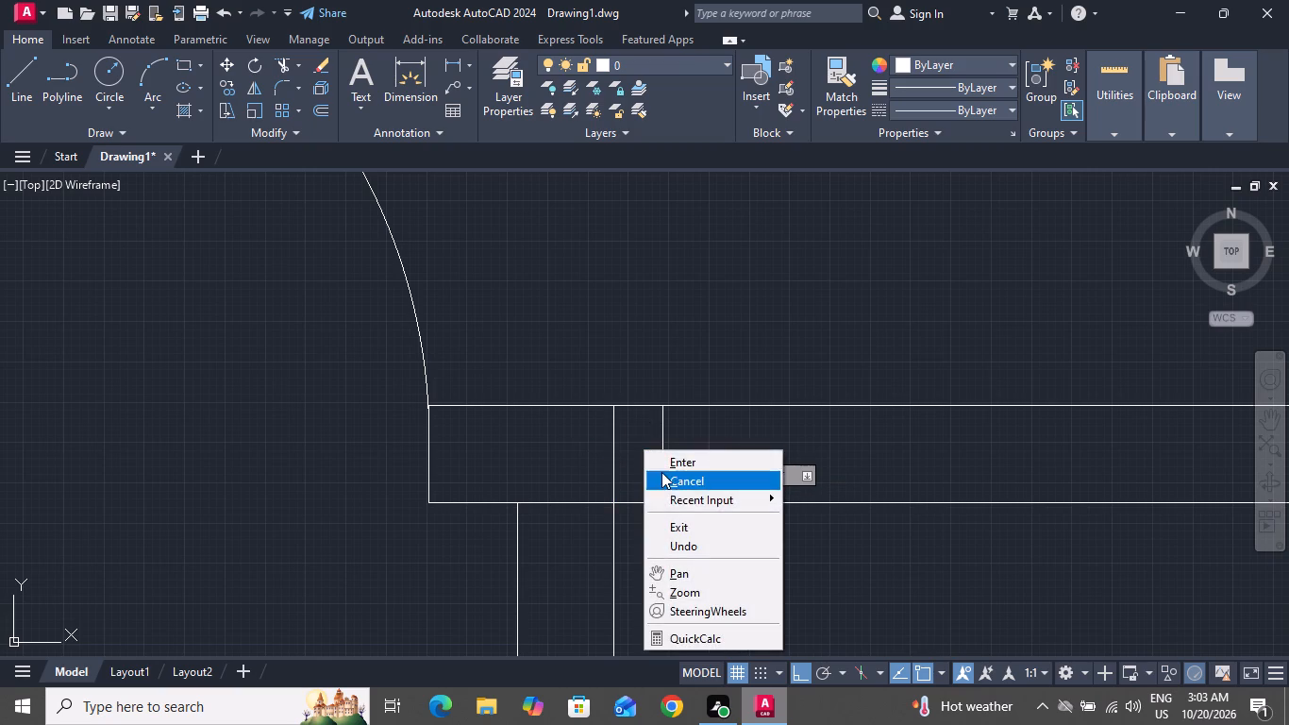
left_click(663, 476)
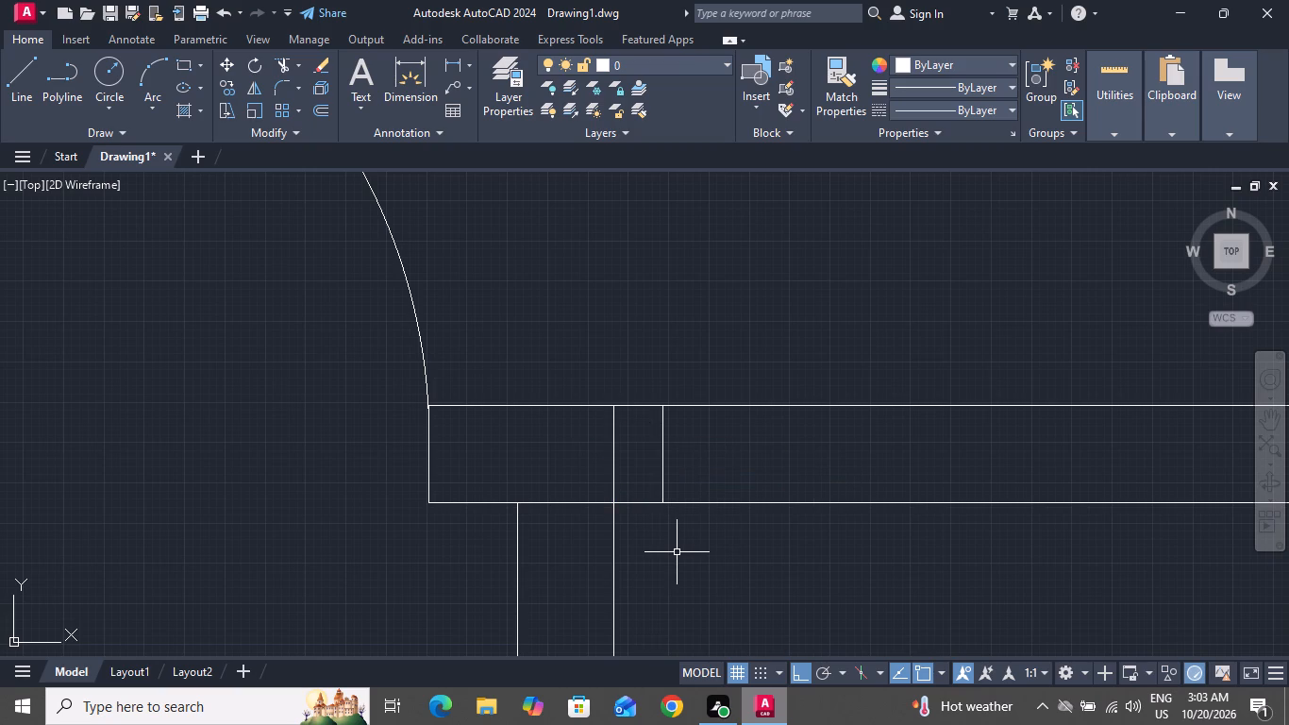
Offset the lower-right room's left door jamb 2'6" to the right to form the right jamb.
type("O")
key("space")
type("2'")
key("6")
key("shift+quotedbl")
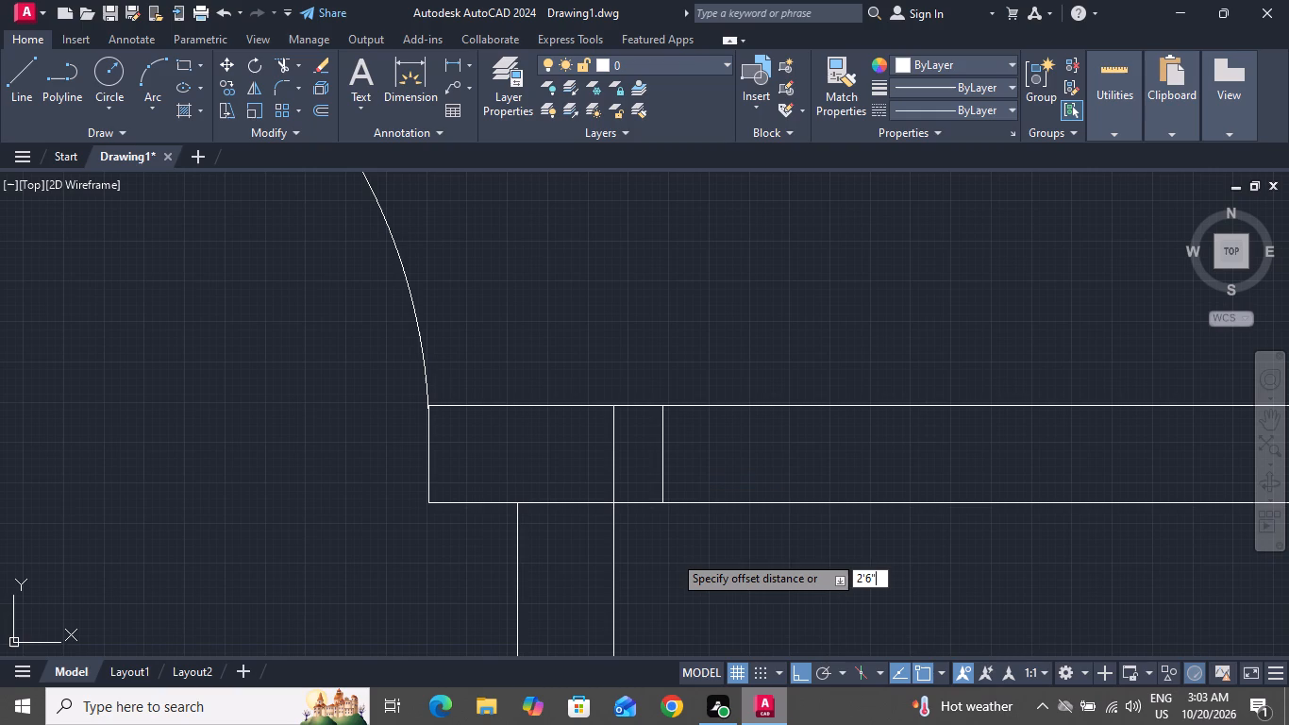
key("Return")
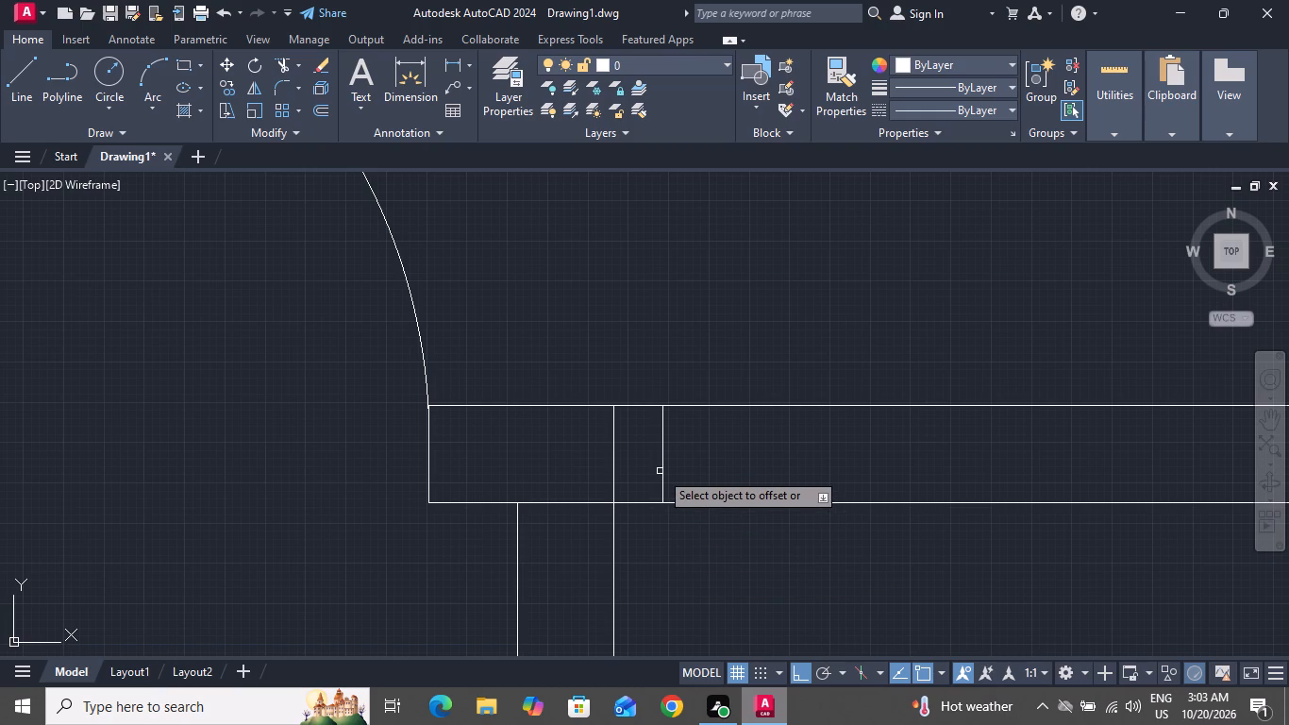
left_click(661, 467)
left_click(702, 456)
scroll(692, 463, "down", 3)
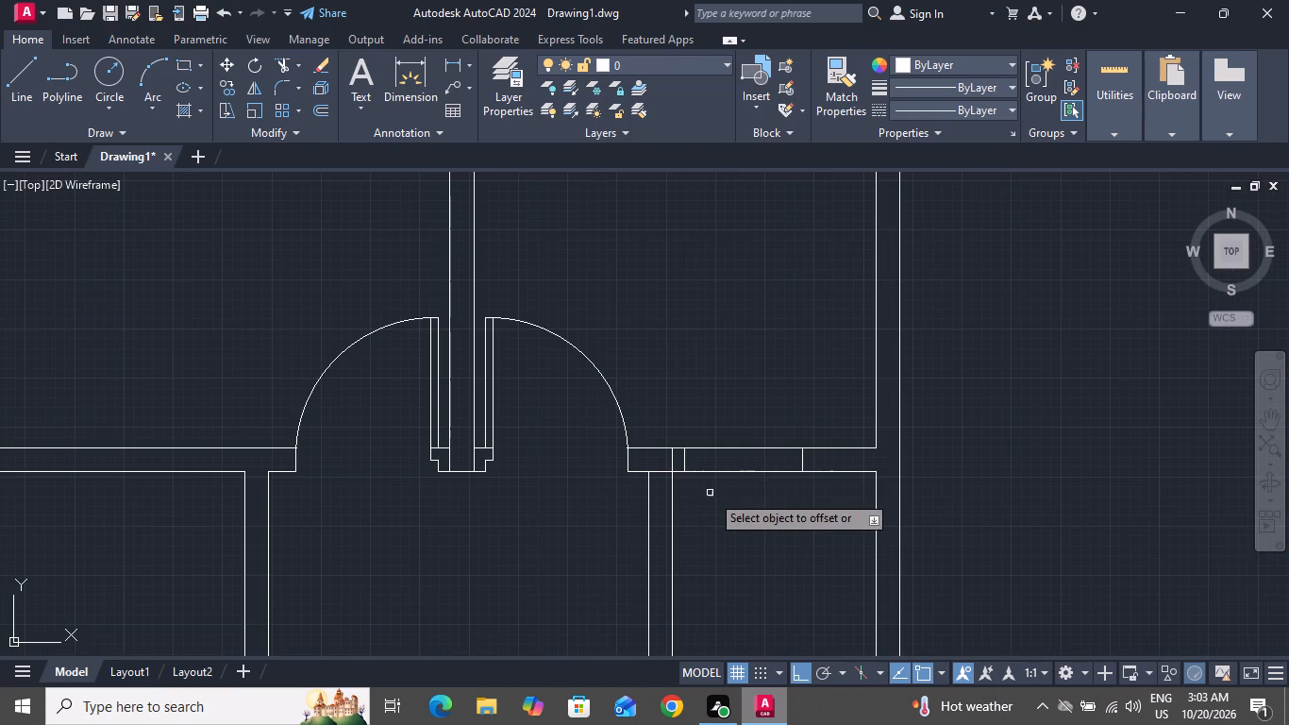
right_click(728, 508)
left_click(756, 340)
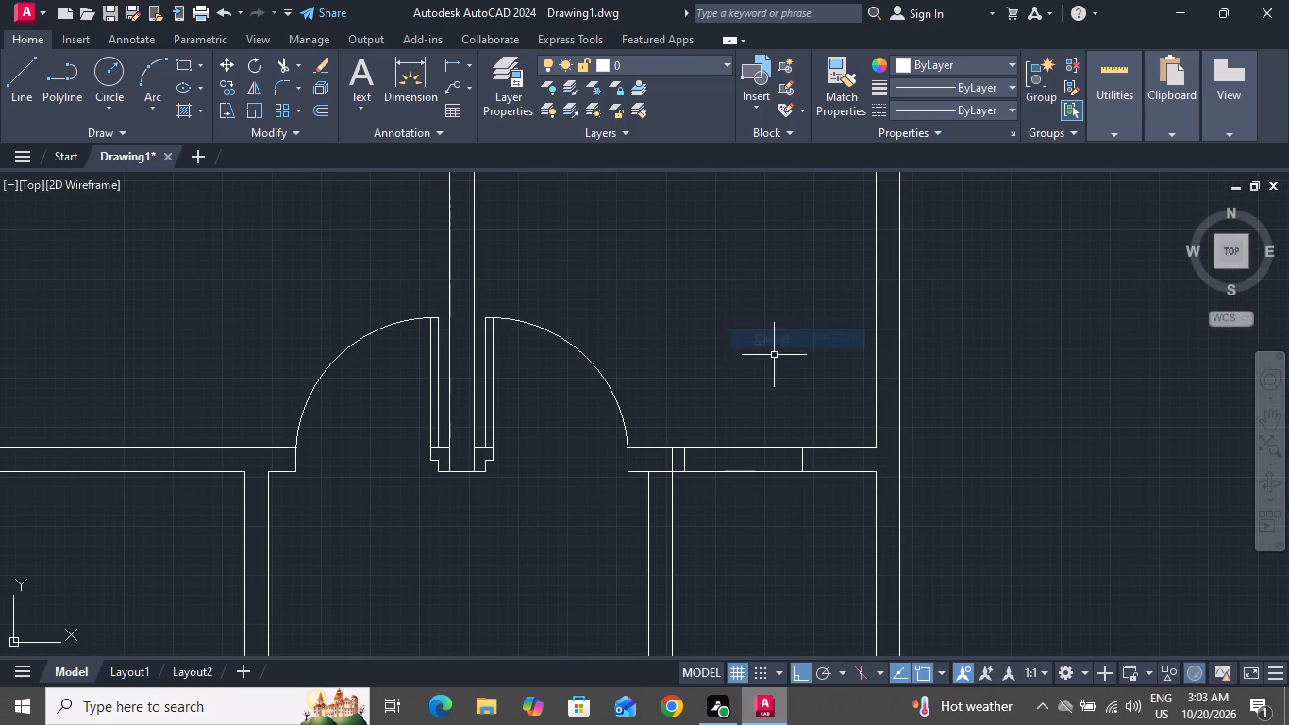
Draw a 2'6" vertical door leaf line downward from the midpoint of the lower-right room's left door jamb.
left_click(11, 70)
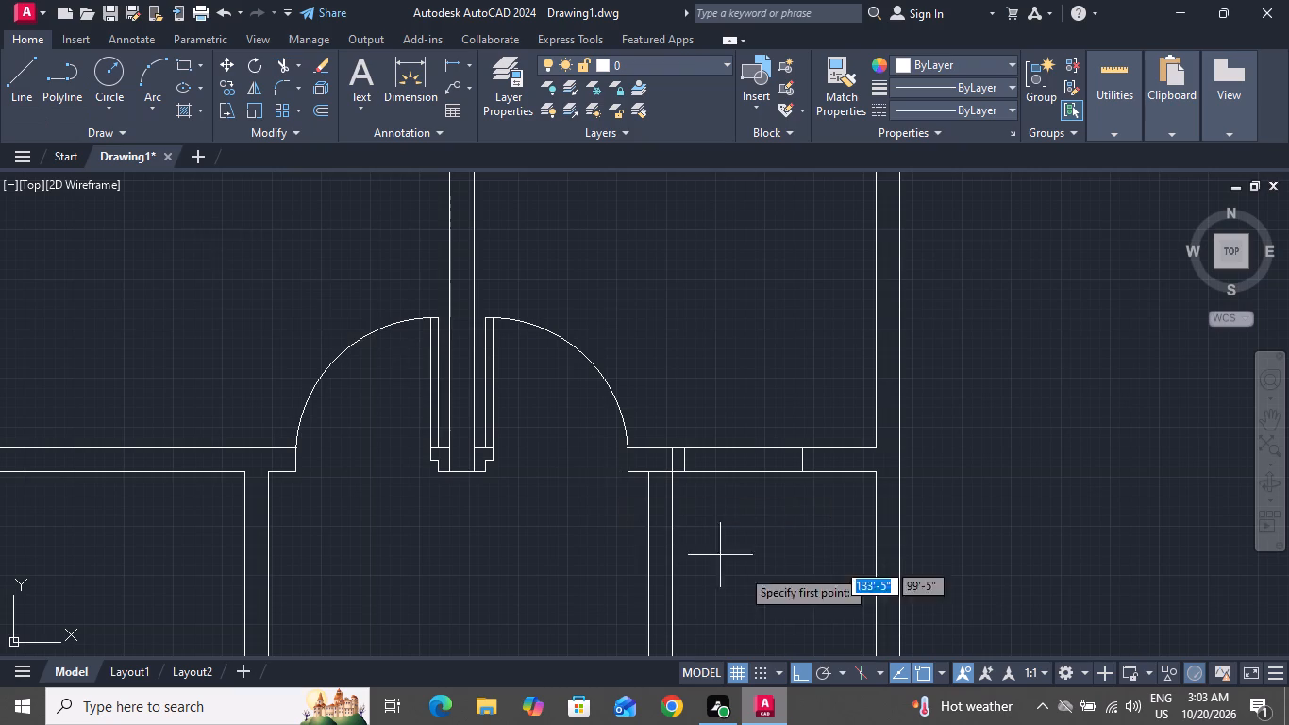
scroll(705, 521, "up", 3)
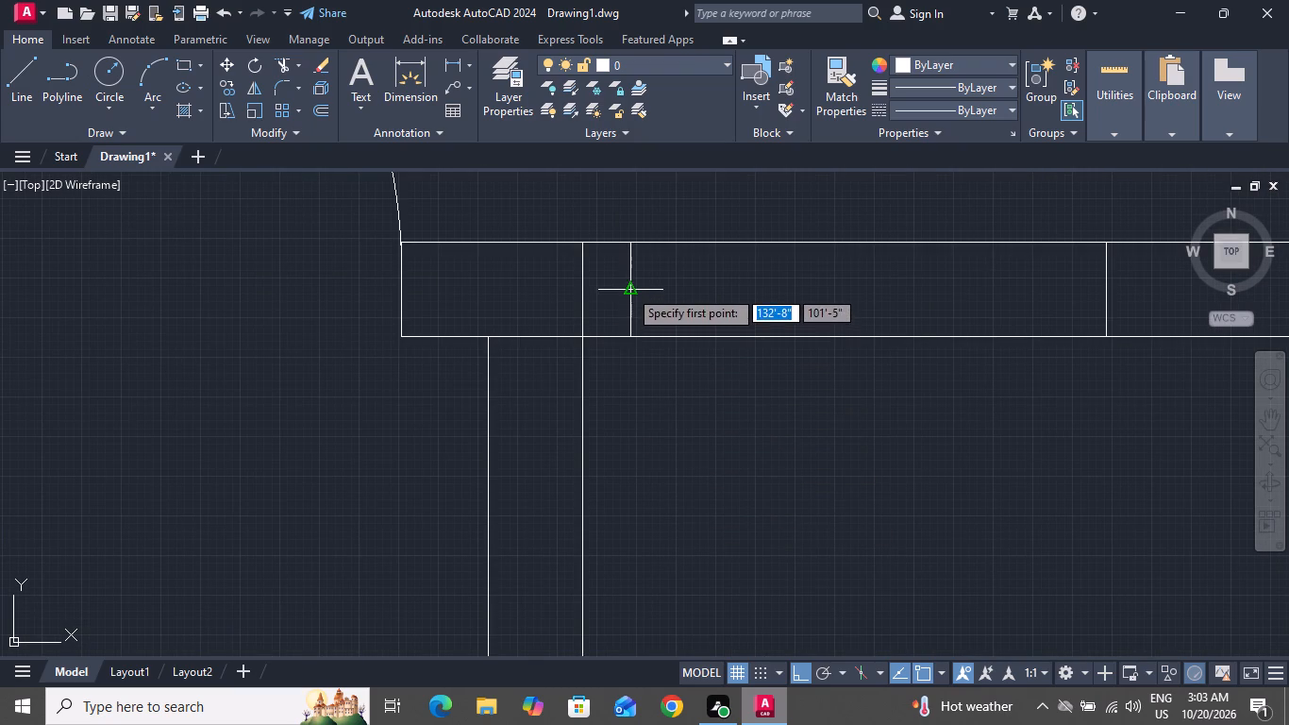
left_click(628, 289)
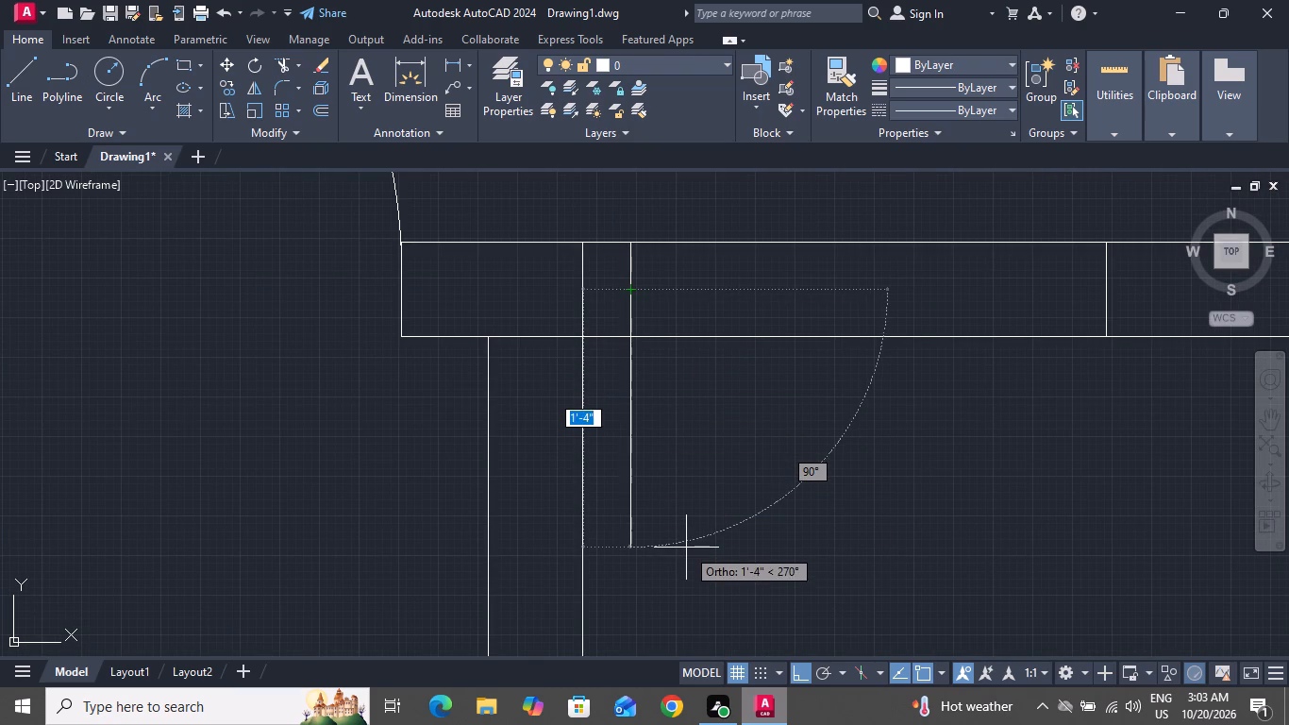
type("2'6")
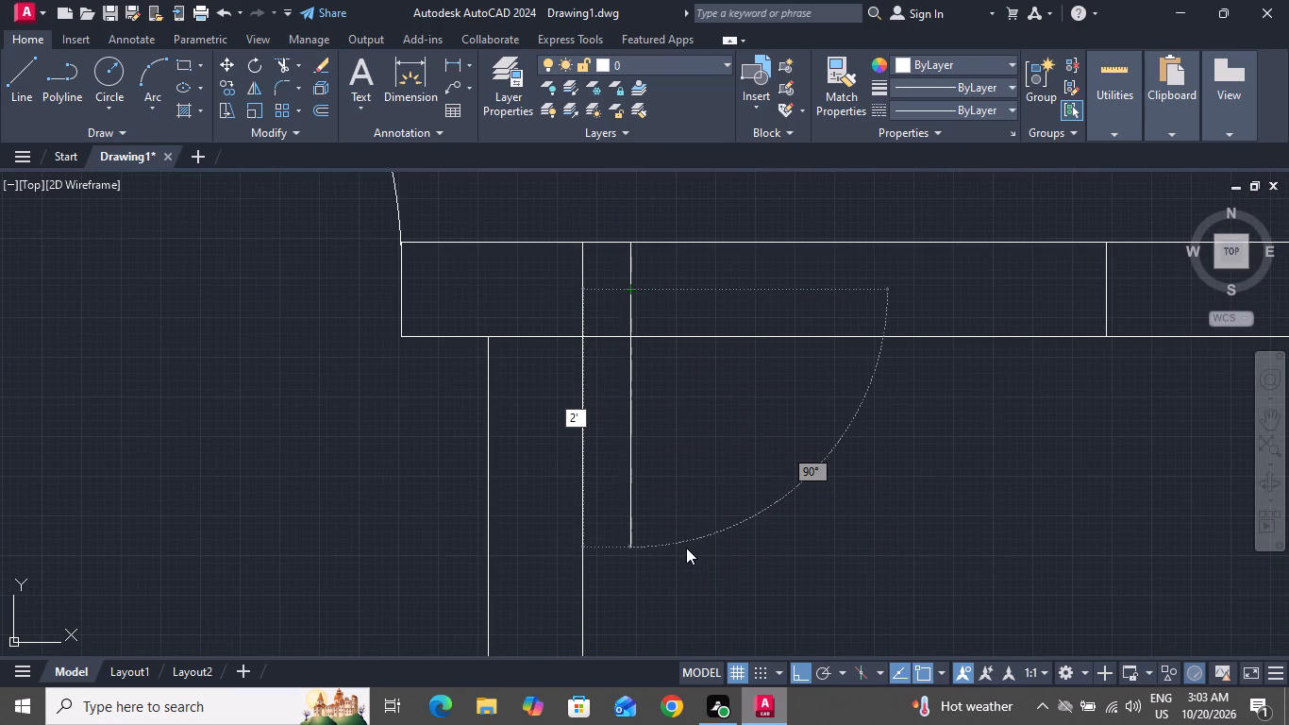
key("shift+quotedbl")
key("Return")
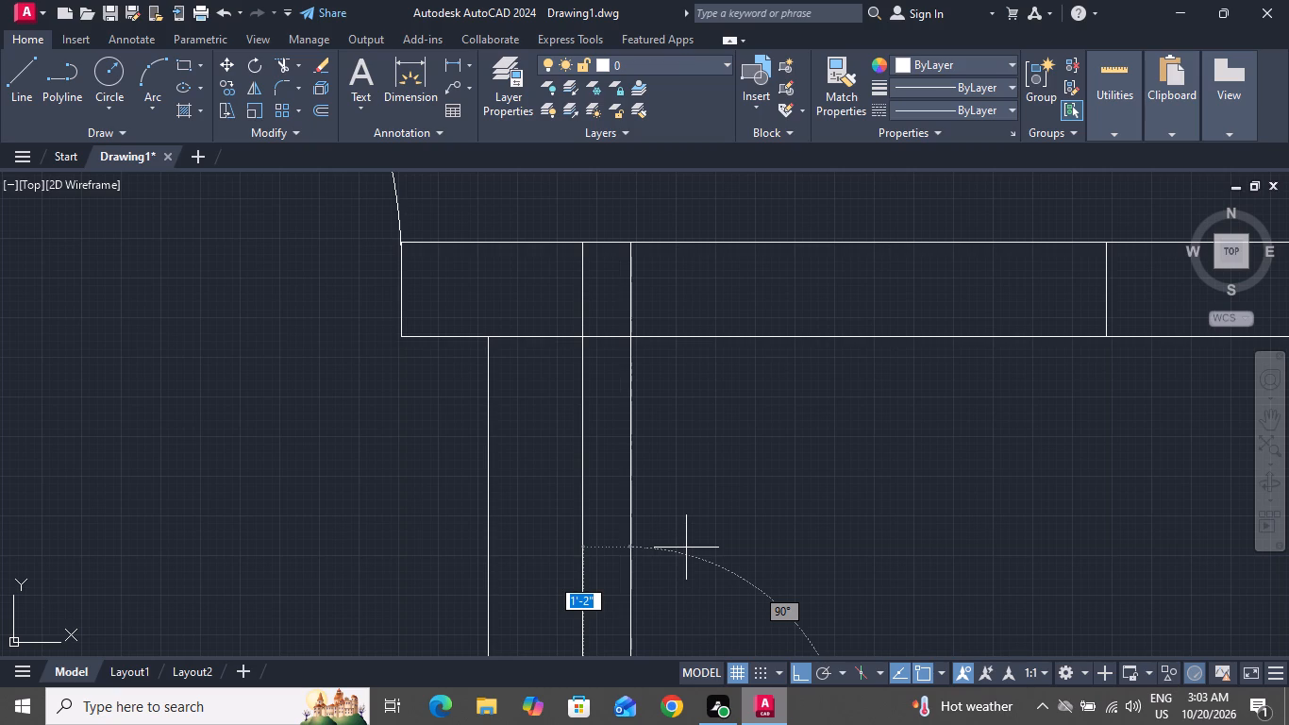
scroll(690, 543, "down", 2)
right_click(698, 530)
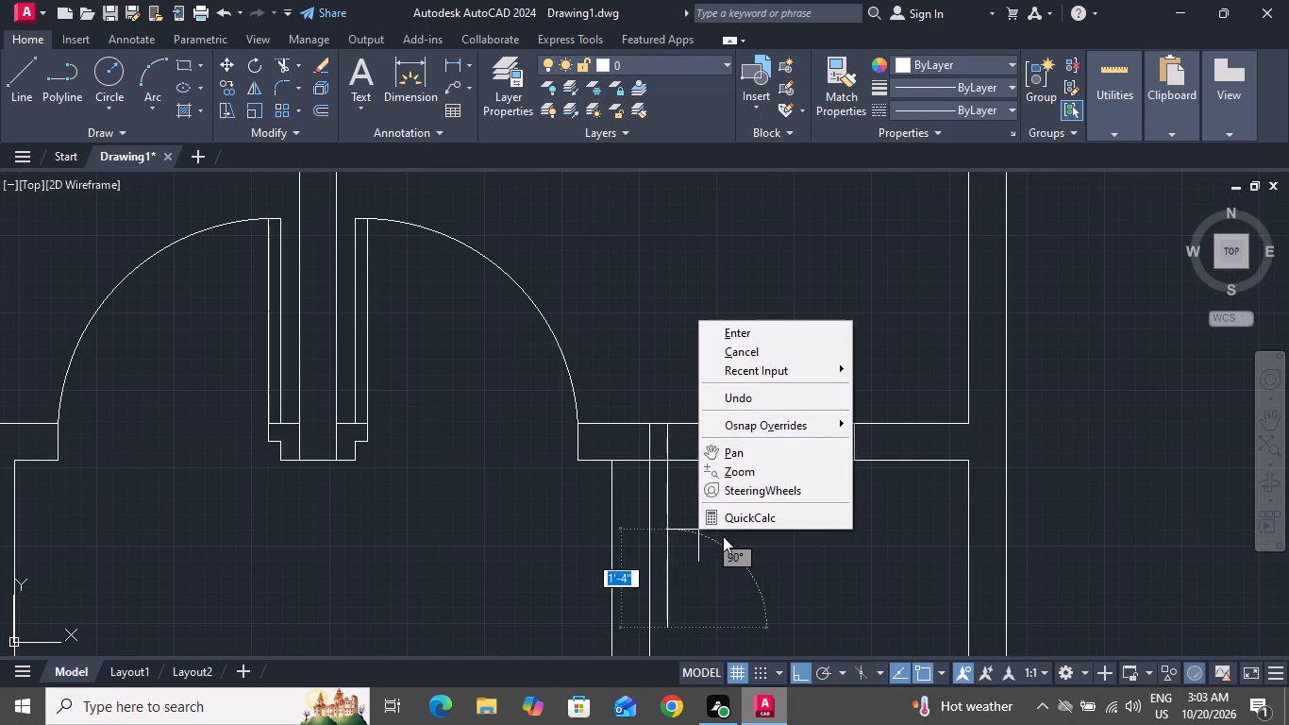
left_click(775, 346)
Offset the lower-right room's door leaf line 2" to the right.
type("O 2")
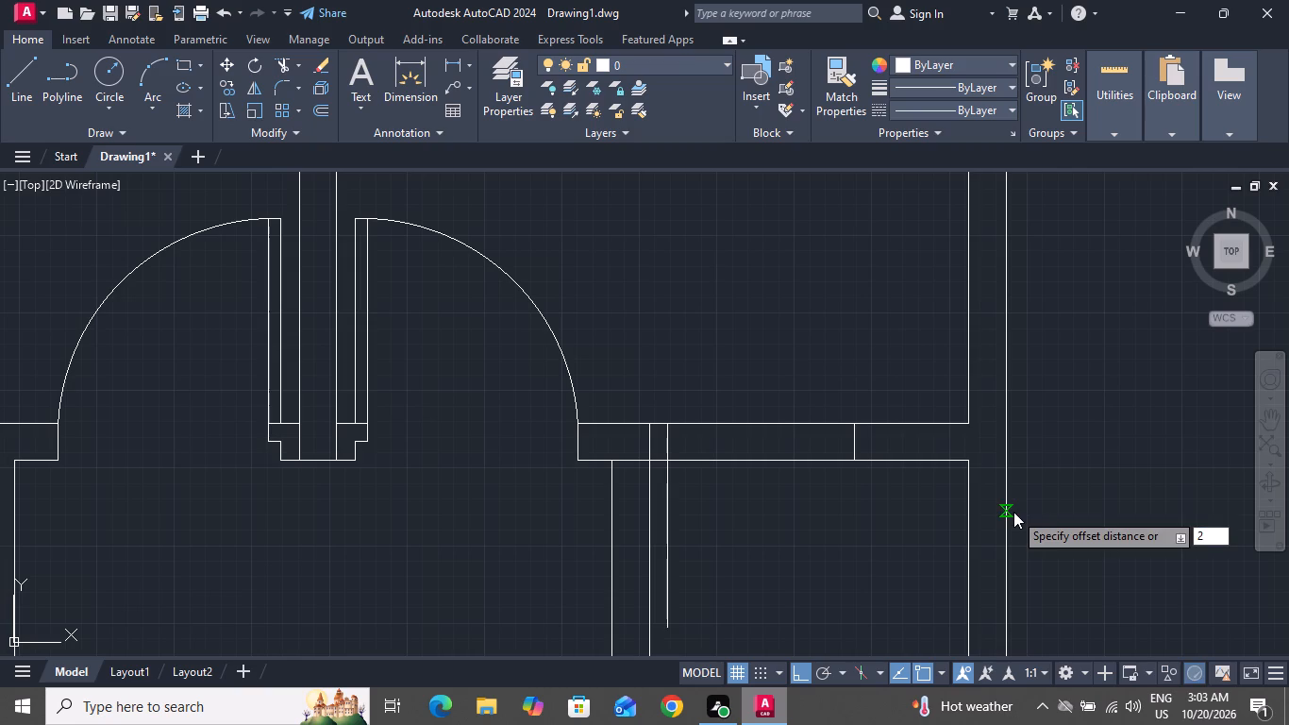
key("shift+quotedbl")
key("Return")
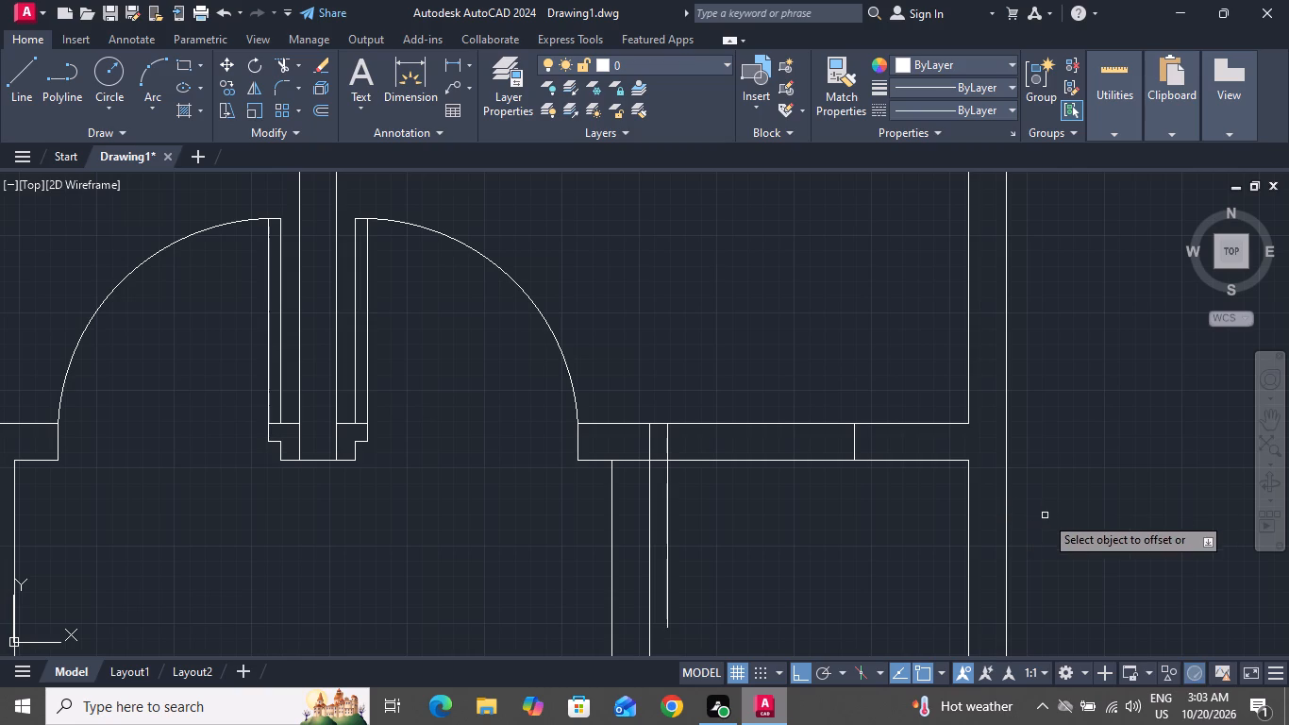
scroll(664, 531, "up", 1)
scroll(664, 531, "down", 1)
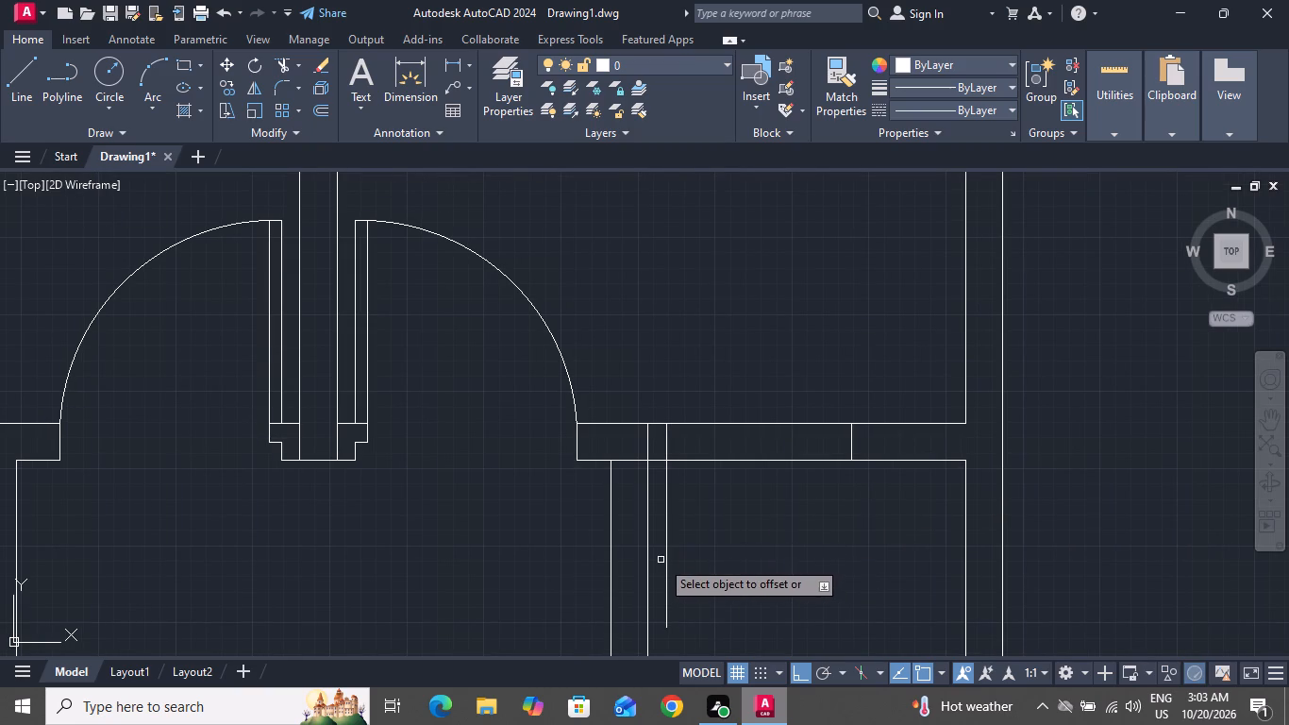
left_click(666, 556)
left_click(683, 548)
right_click(696, 530)
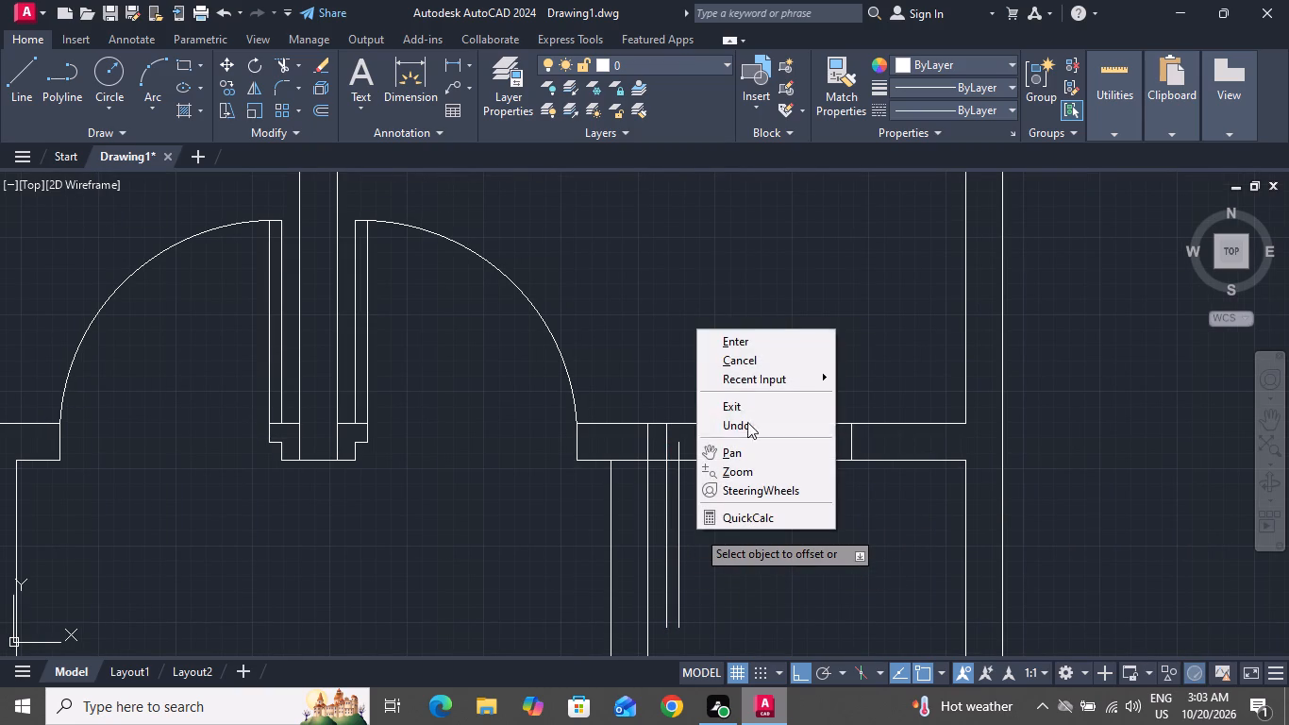
left_click(747, 359)
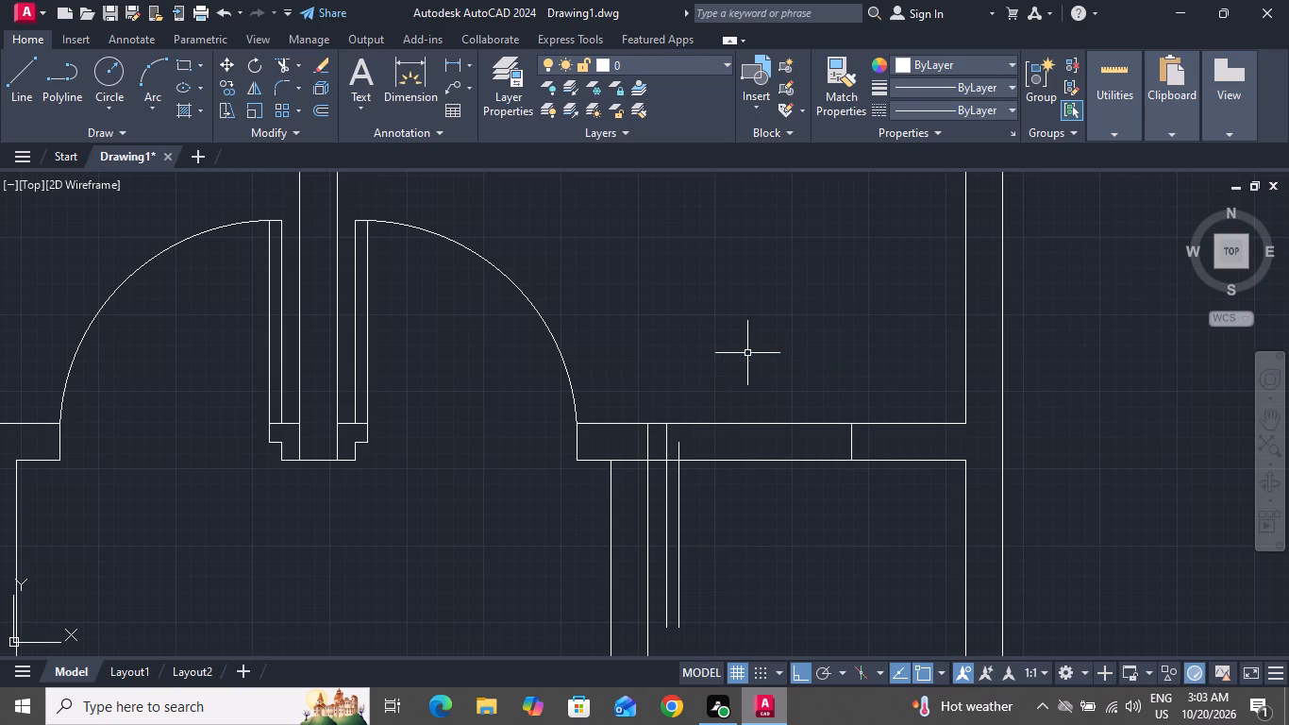
Draw the lower-right room's door swing arc from the right jamb's midpoint through the lower ends of both leaf lines.
type("A")
key("space")
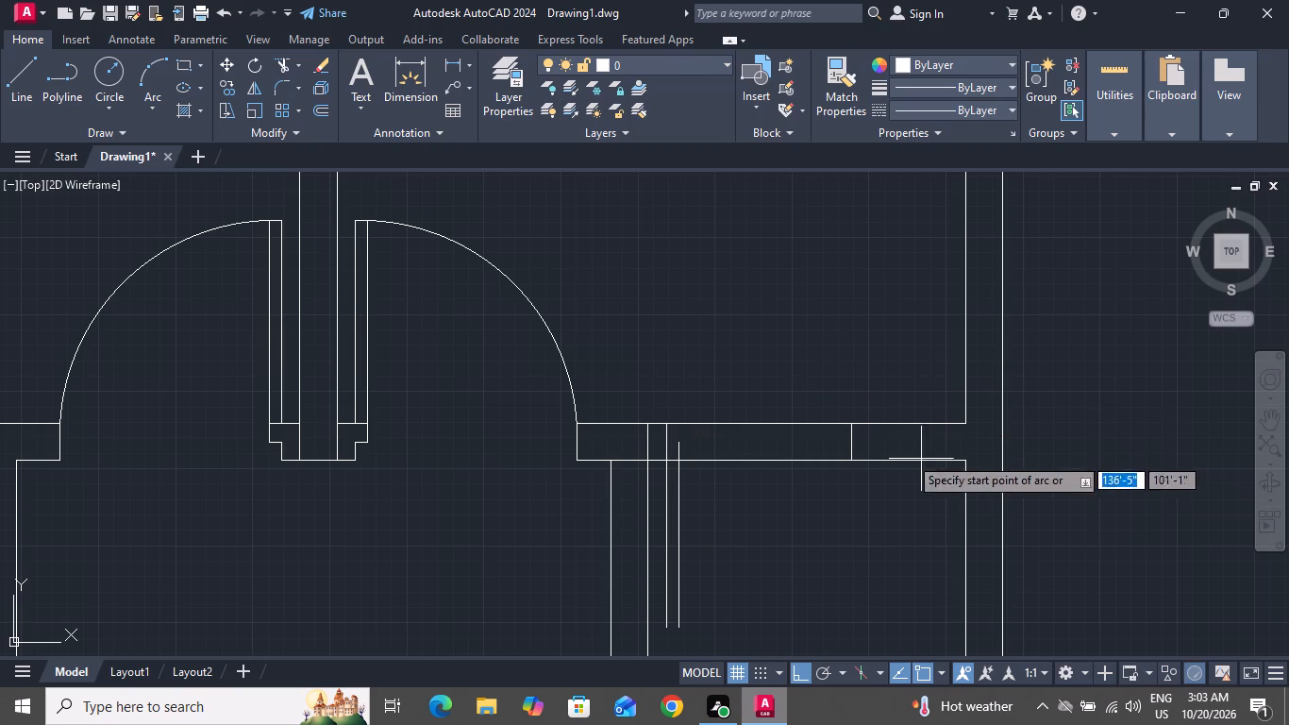
left_click(849, 444)
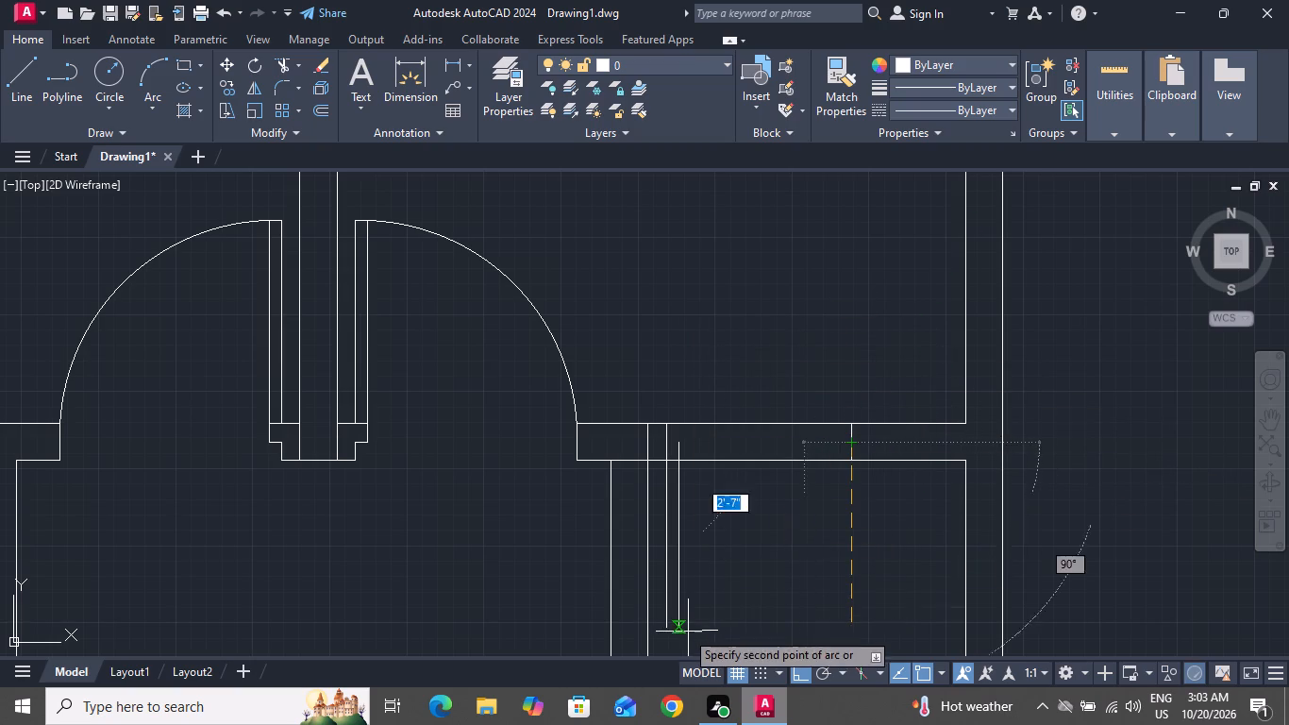
left_click(681, 628)
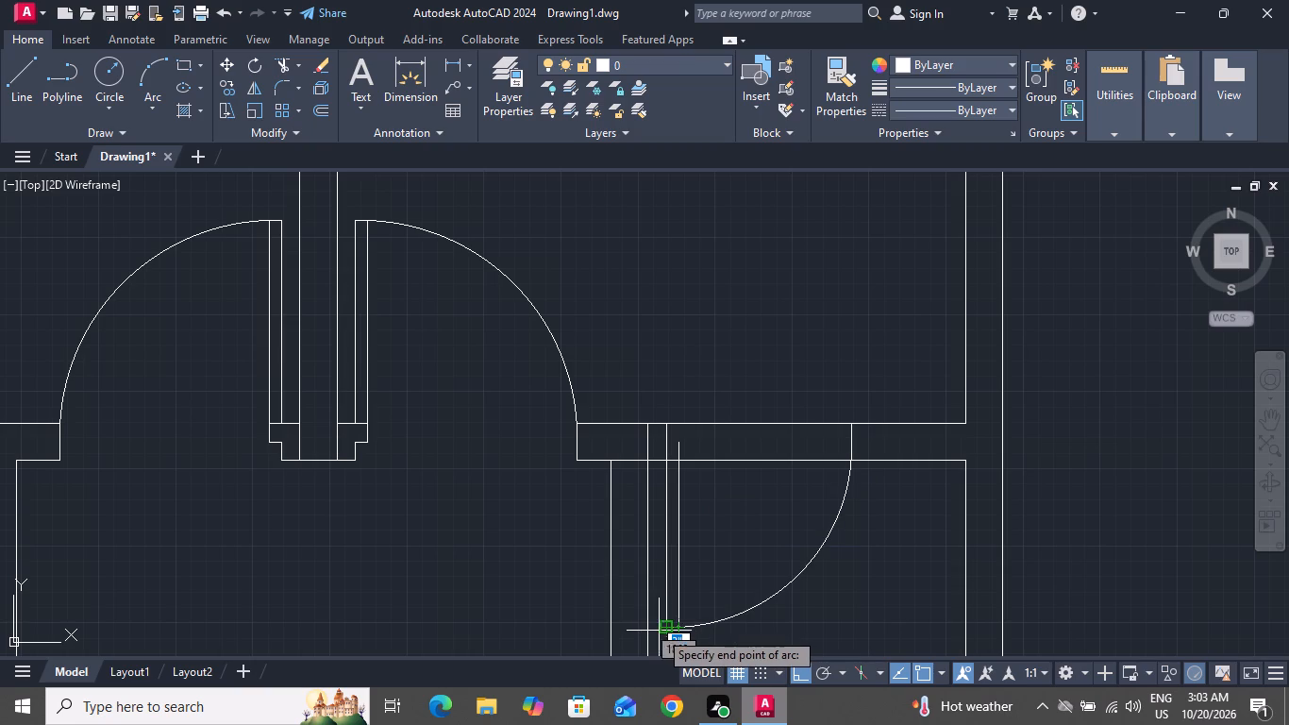
scroll(663, 631, "up", 3)
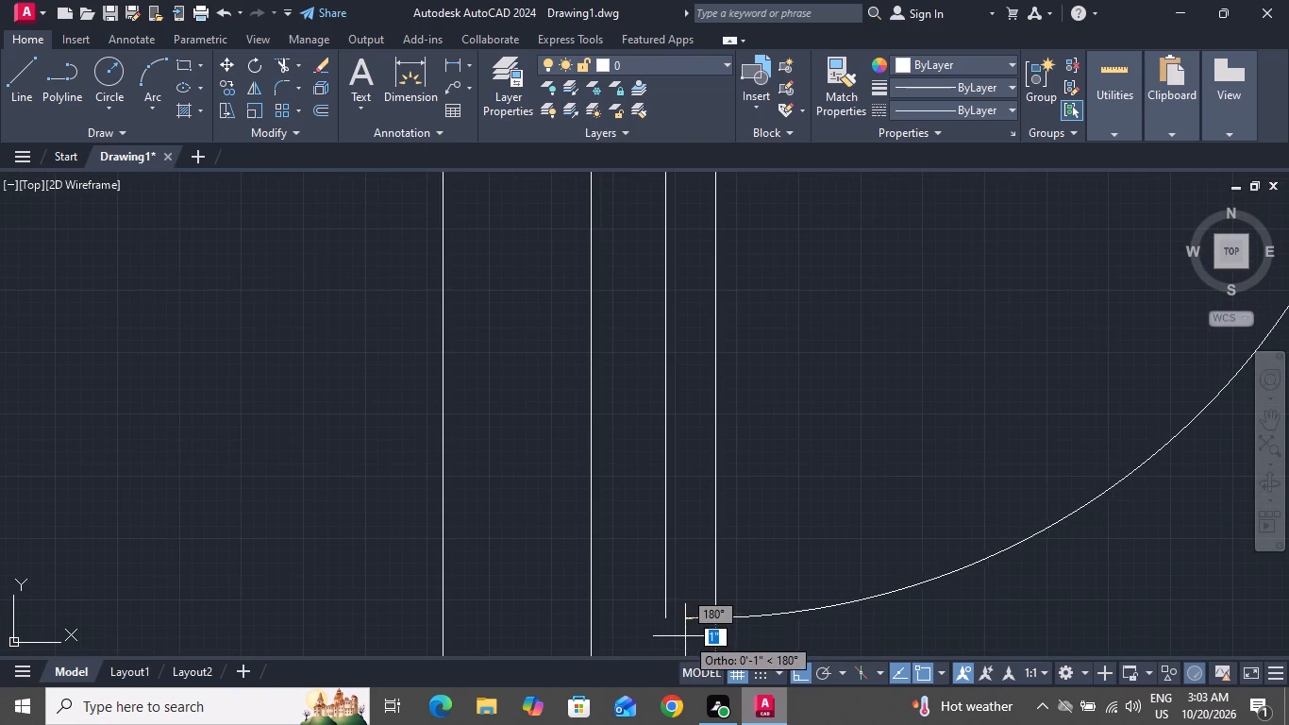
left_click(665, 616)
Draw a short 2" horizontal line closing the top of the lower-right room's door leaf against the left jamb.
scroll(674, 645, "down", 2)
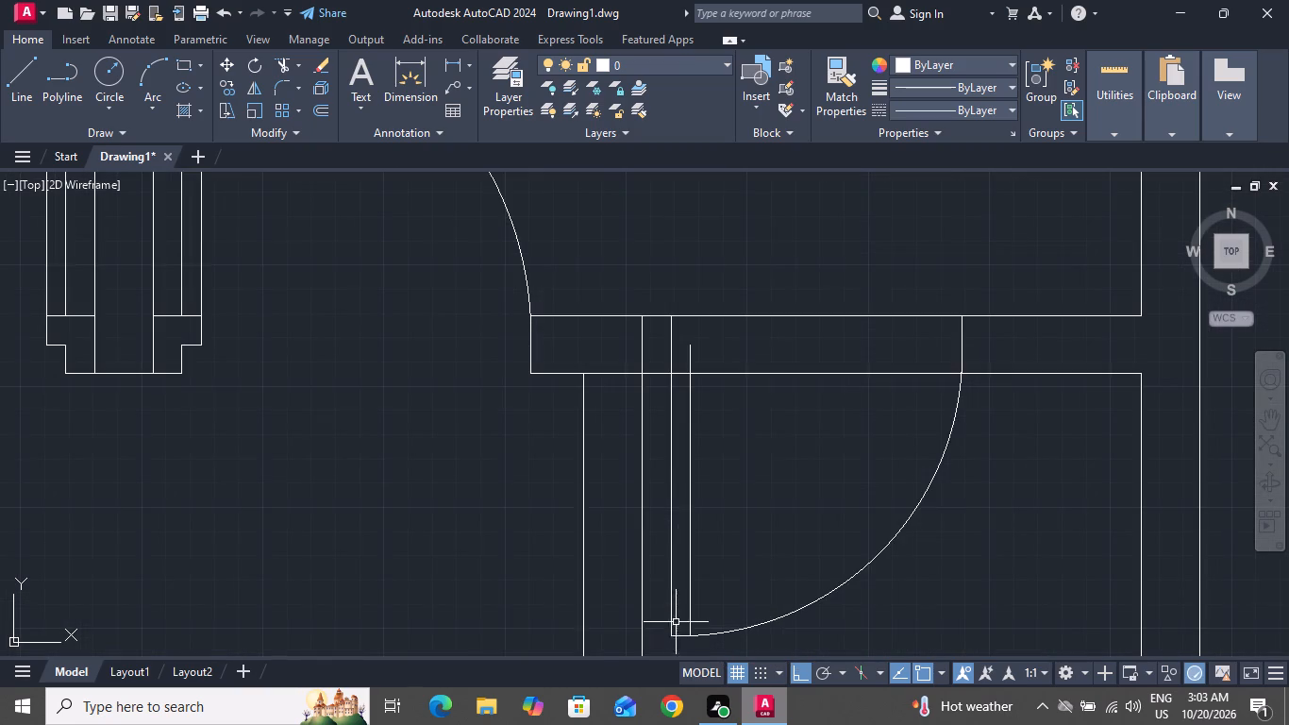
scroll(676, 618, "down", 1)
left_click(22, 90)
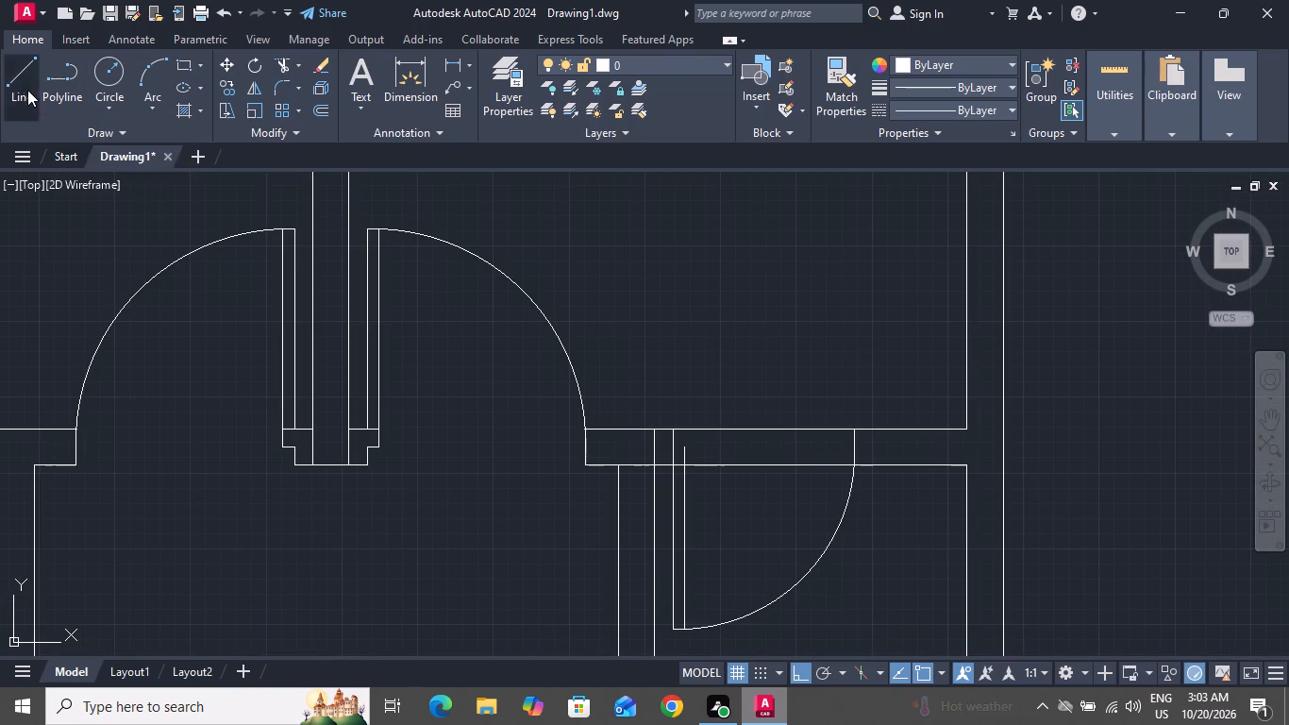
scroll(823, 478, "up", 2)
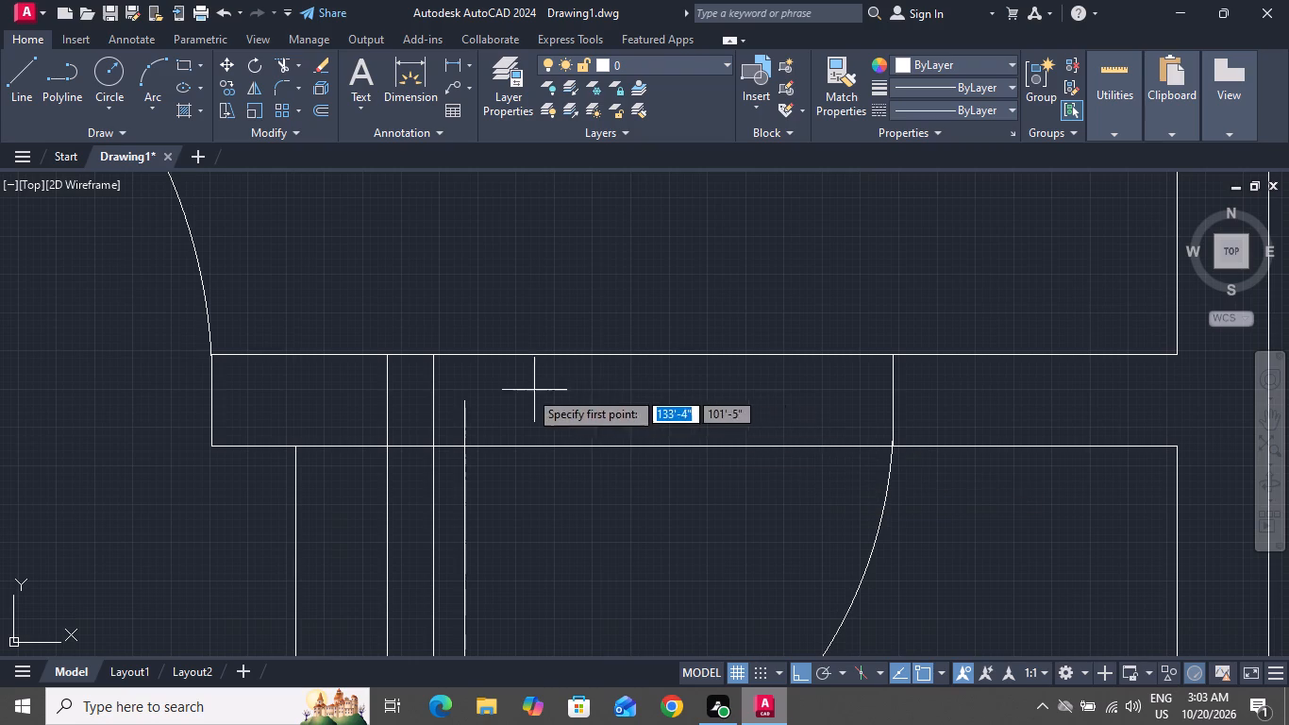
scroll(467, 416, "up", 2)
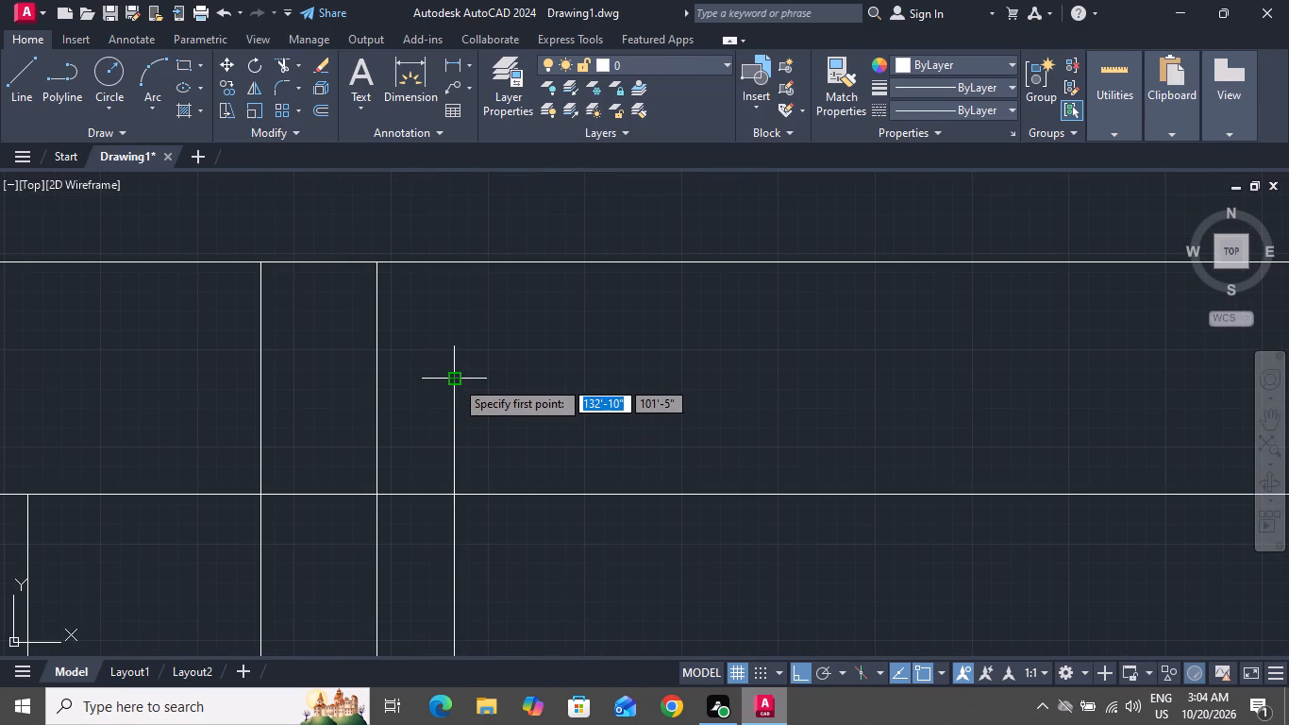
left_click(455, 379)
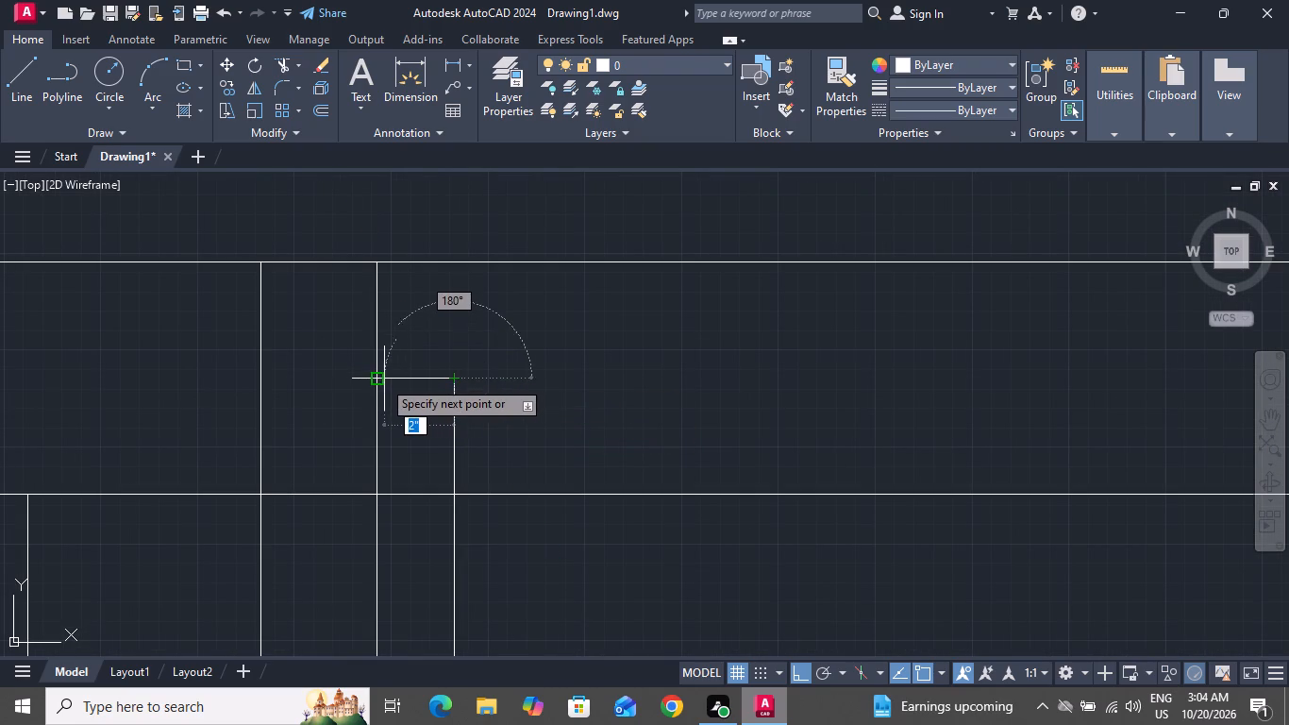
left_click(378, 381)
right_click(377, 381)
left_click(416, 410)
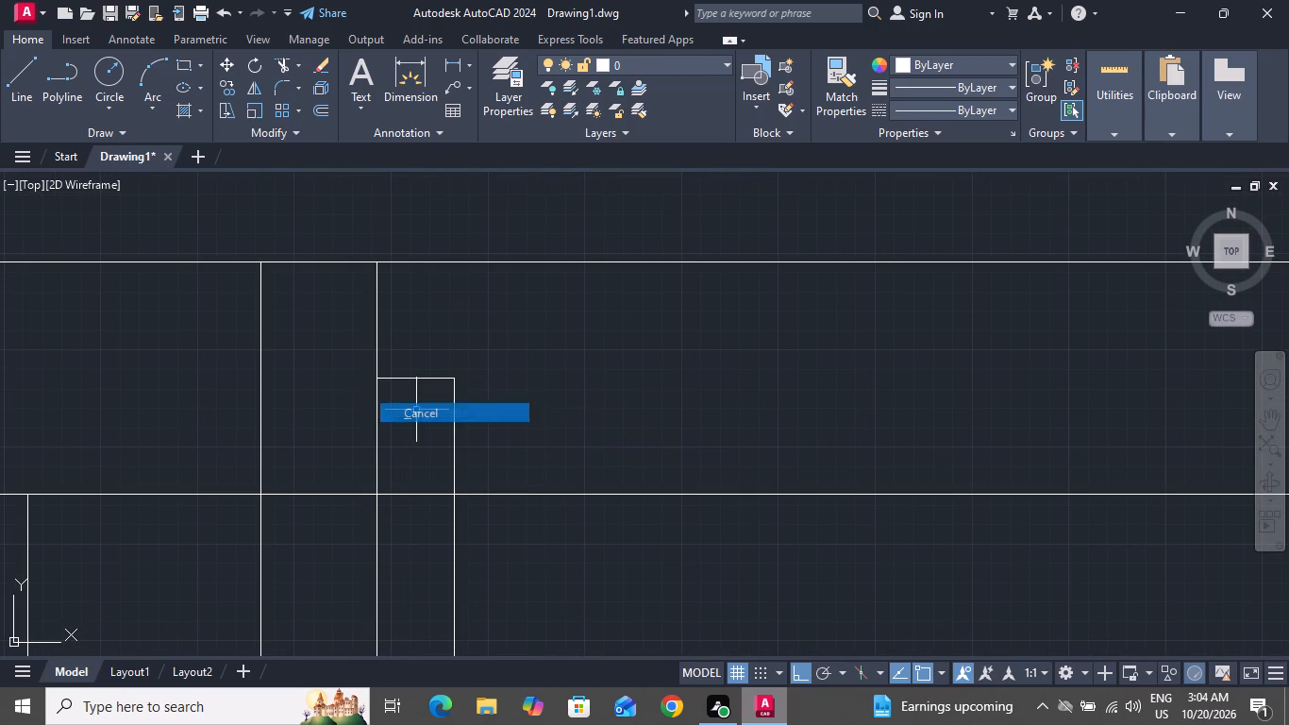
Trim the left jamb segment beside the leaf and both wall lines between the jambs to open the lower-right room's doorway.
left_click(284, 71)
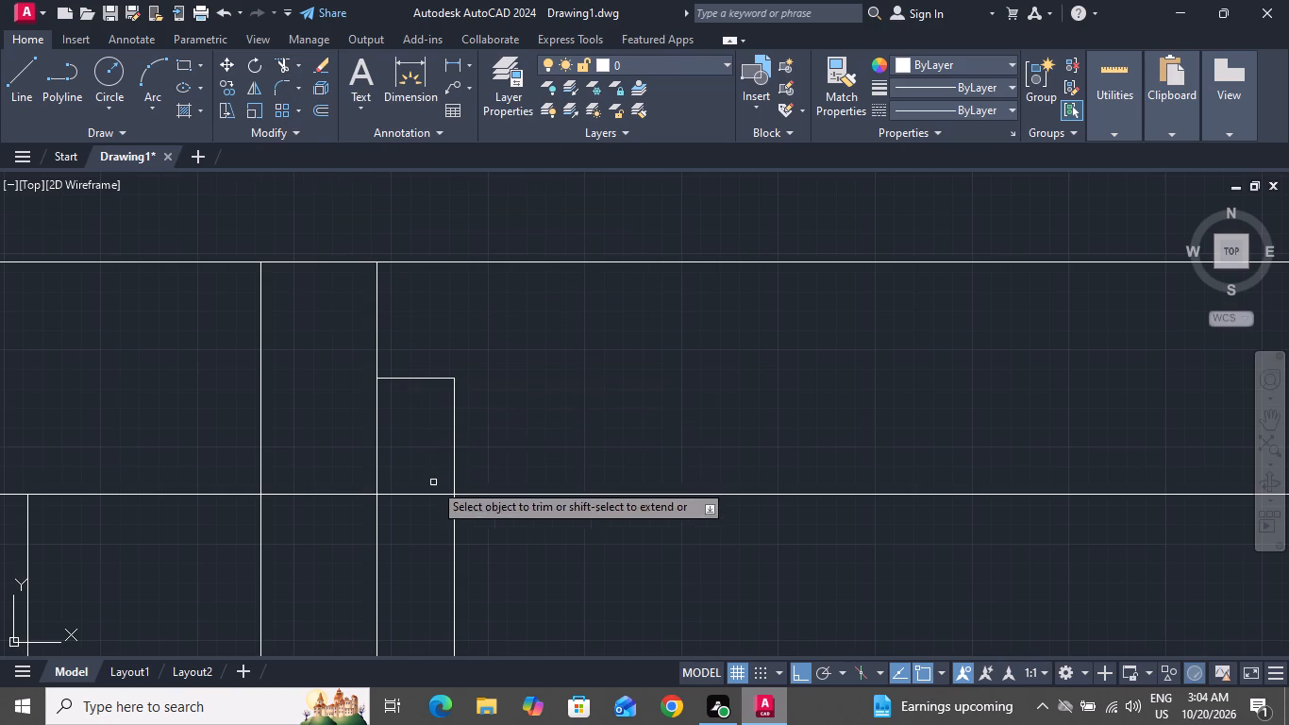
left_click(392, 422)
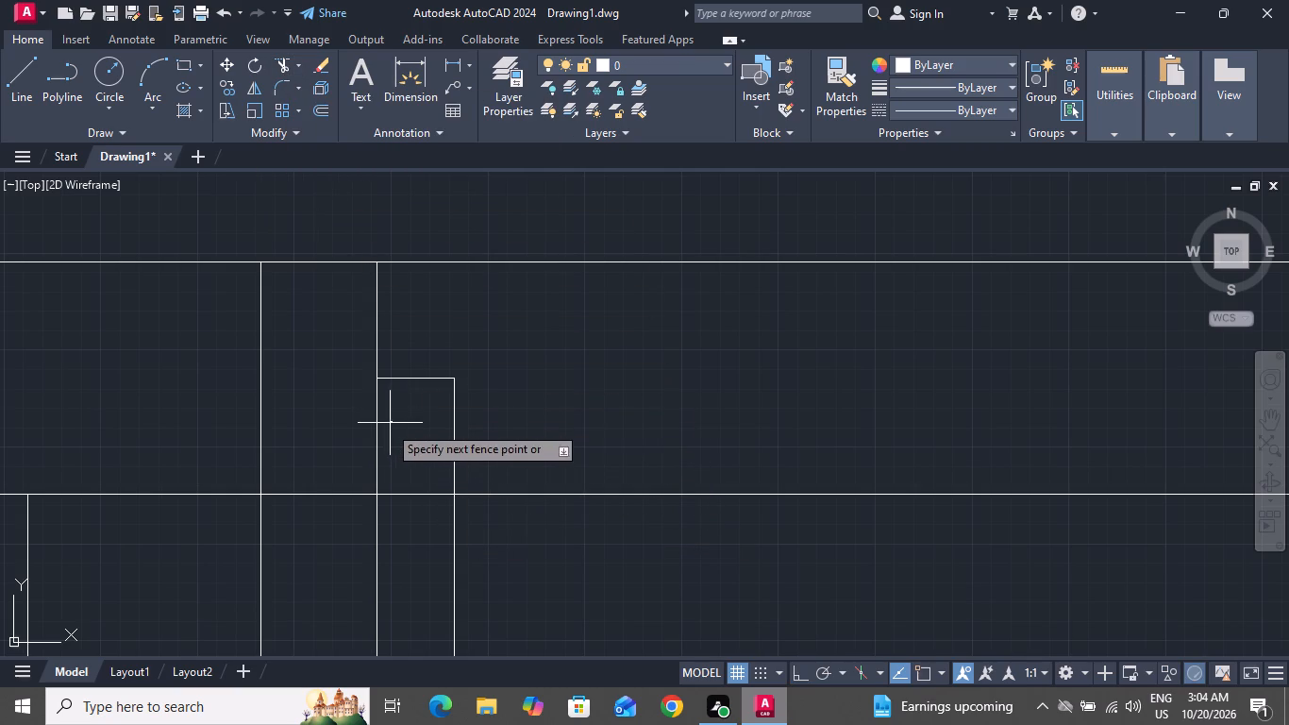
left_click(354, 440)
scroll(490, 365, "down", 1)
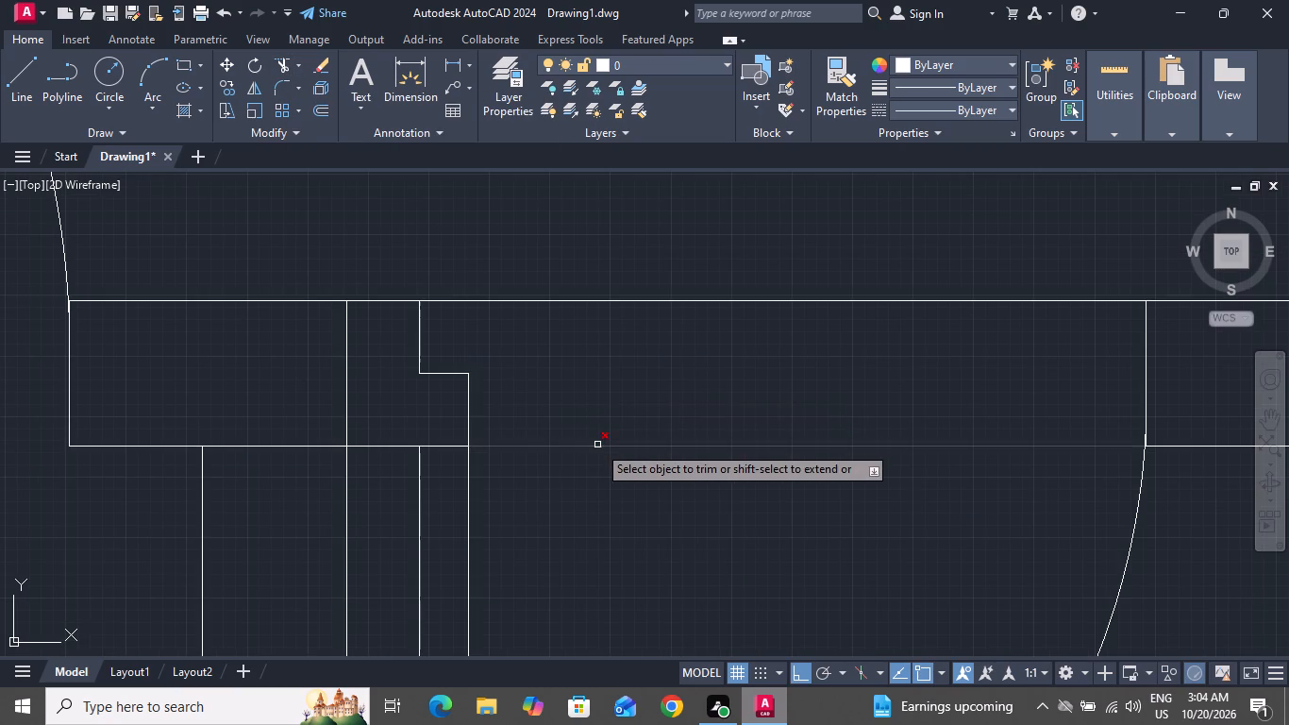
left_click(597, 445)
left_click(583, 300)
scroll(624, 362, "down", 6)
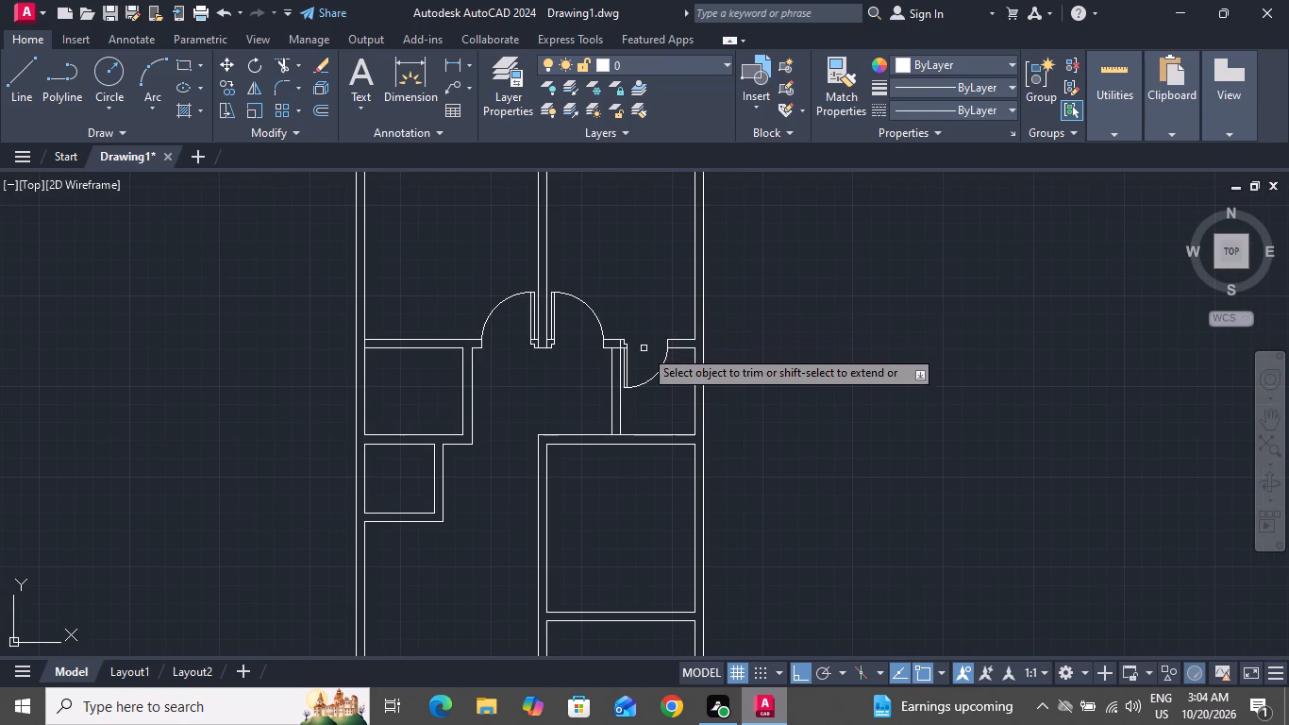
right_click(625, 502)
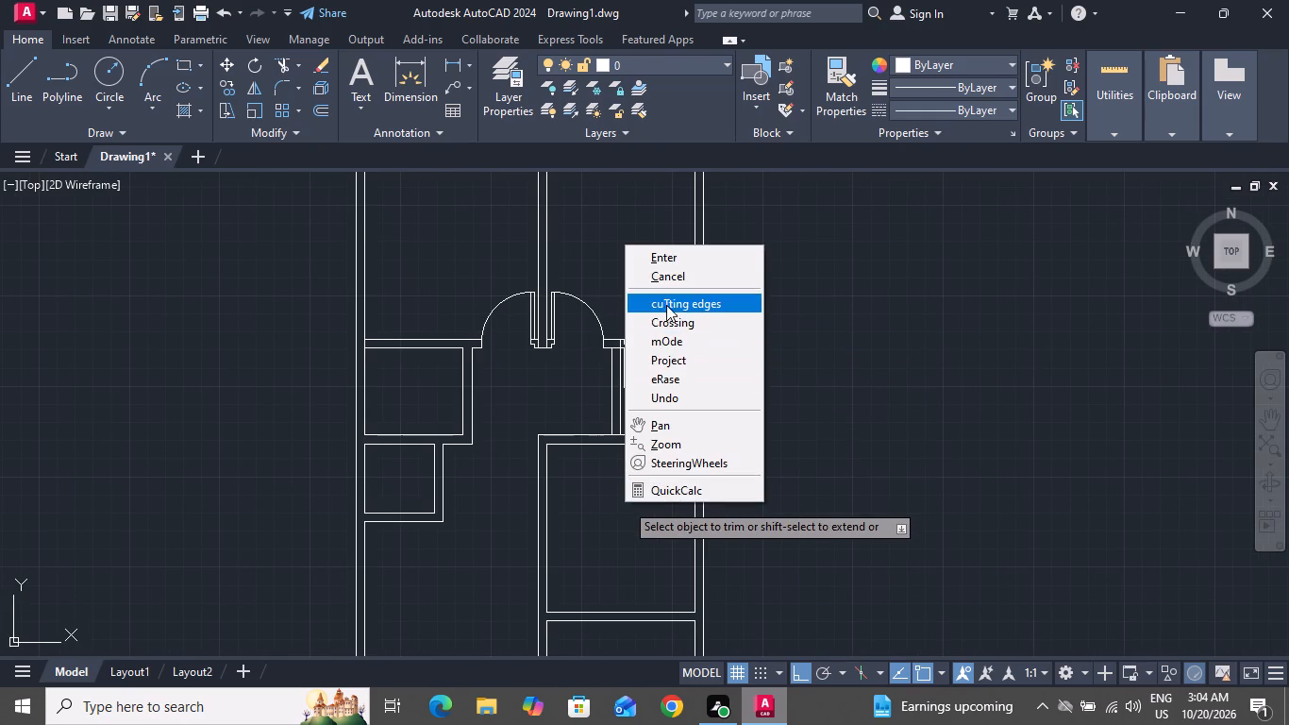
left_click(664, 278)
Draw a 6" vertical line across the top wall of the room below, at its inner upper-left corner.
left_click(39, 82)
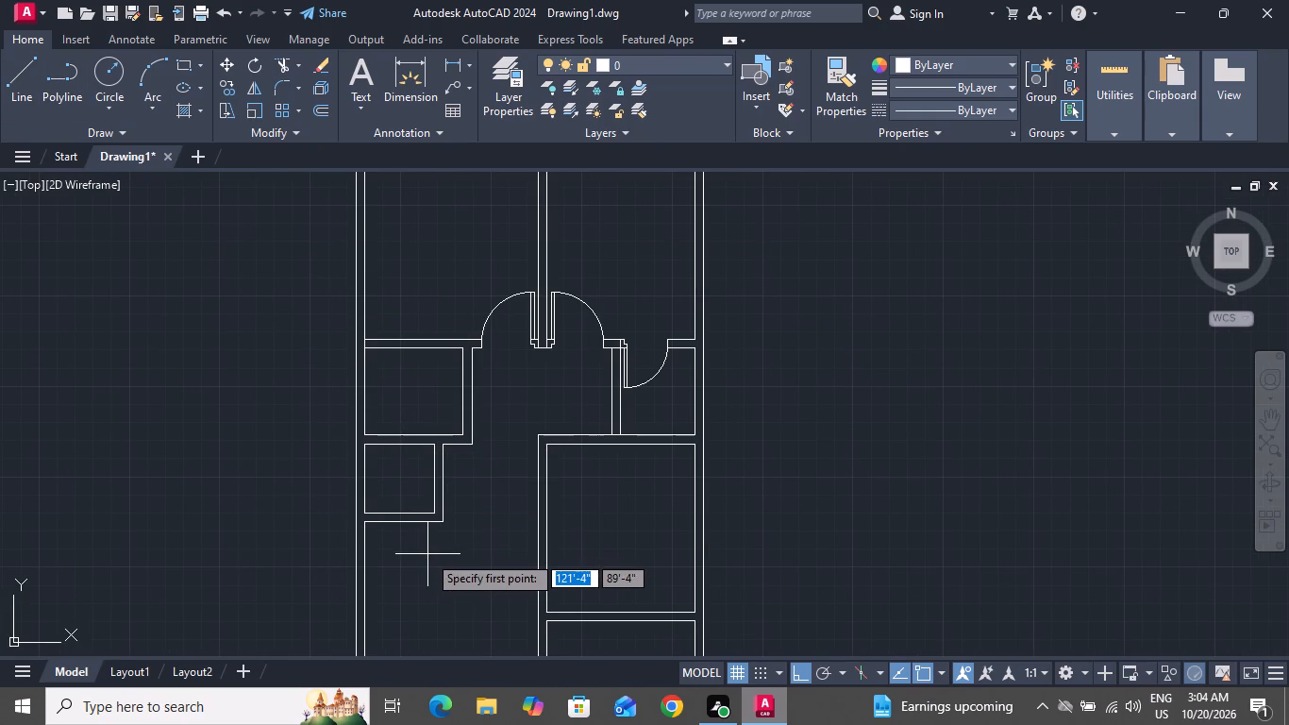
scroll(579, 438, "up", 3)
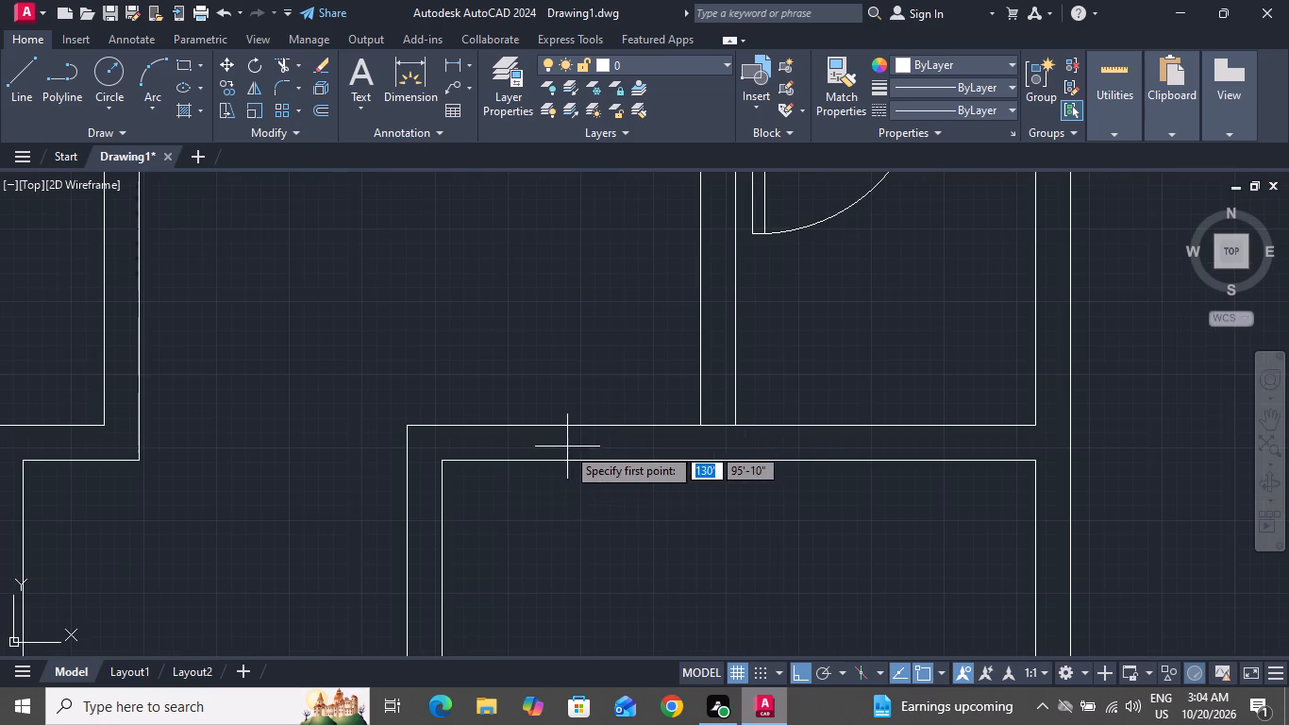
left_click(446, 462)
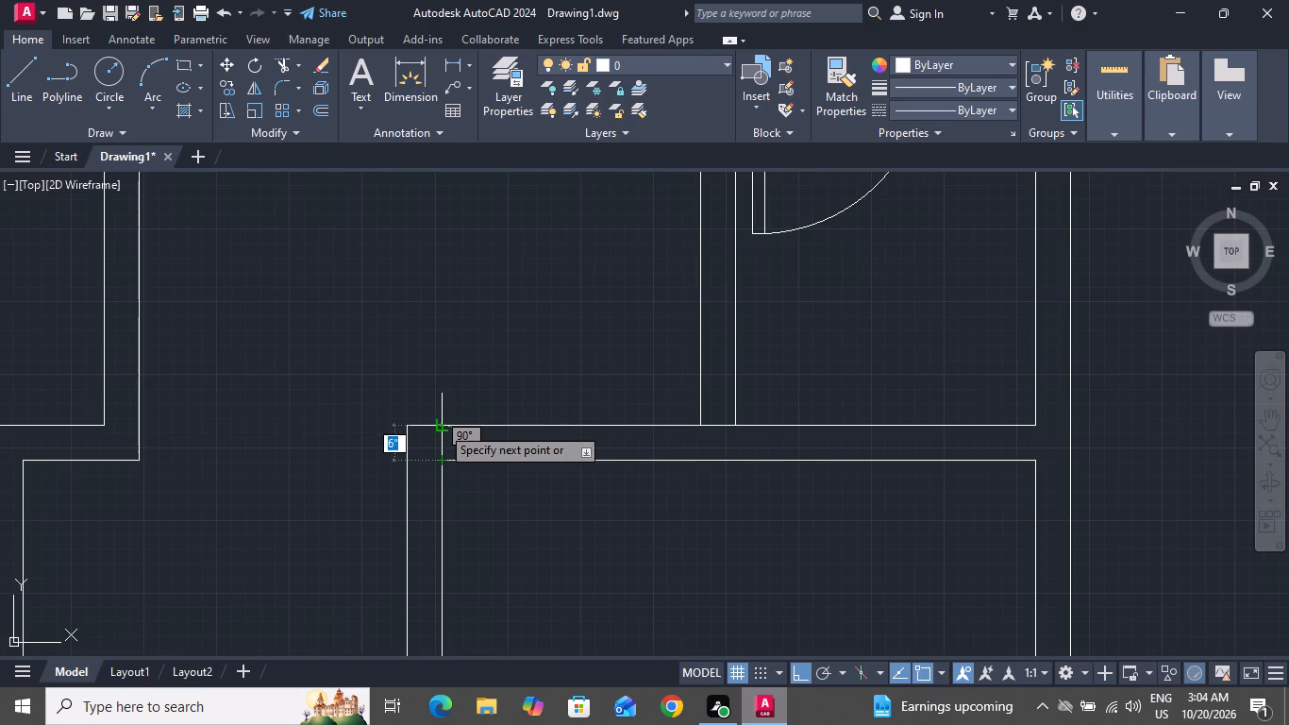
left_click(441, 426)
right_click(447, 424)
left_click(527, 453)
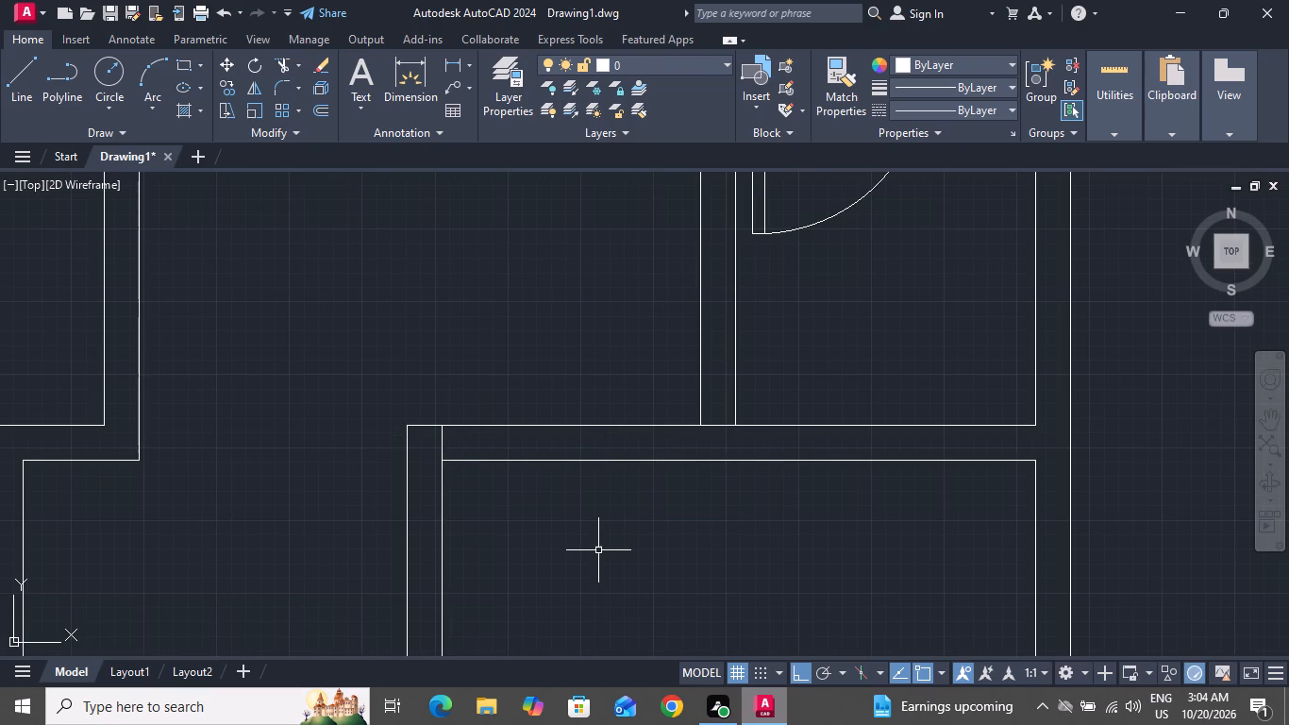
Offset the new line across the wall 3" to the right as the lower room's left door jamb.
type("O")
key("space")
key("3")
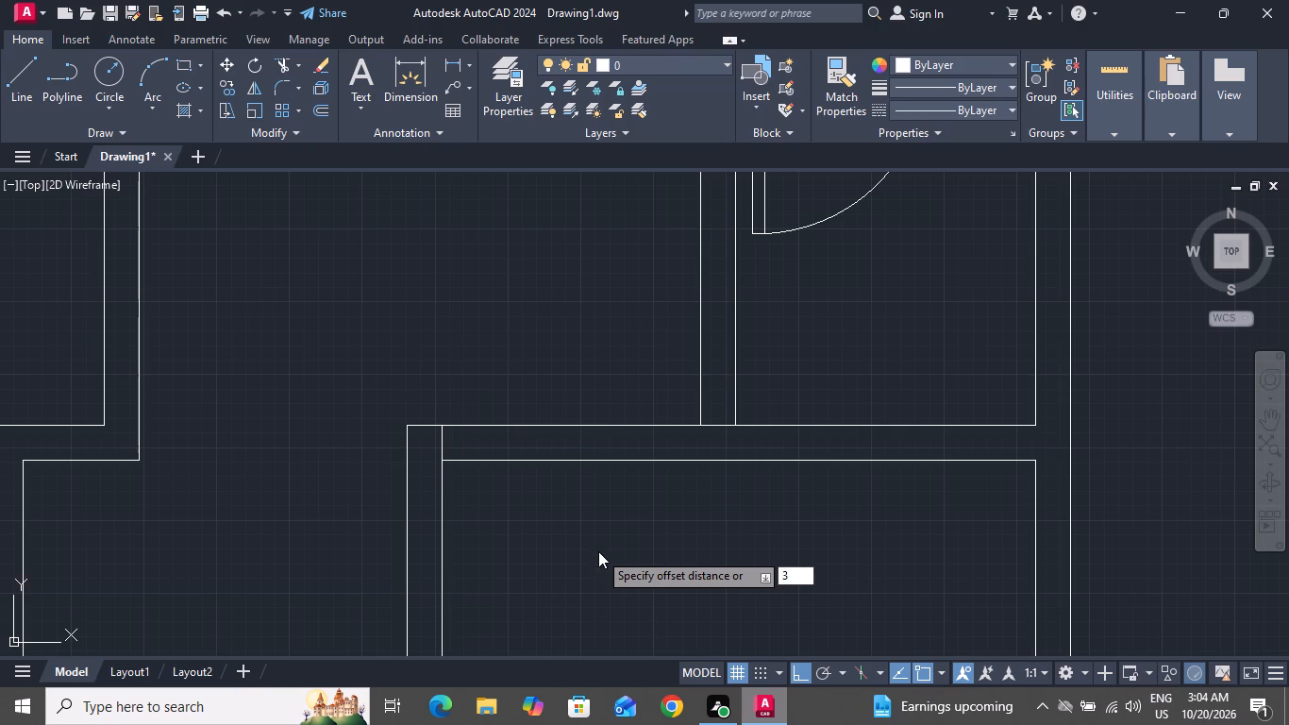
key("shift+quotedbl")
key("Return")
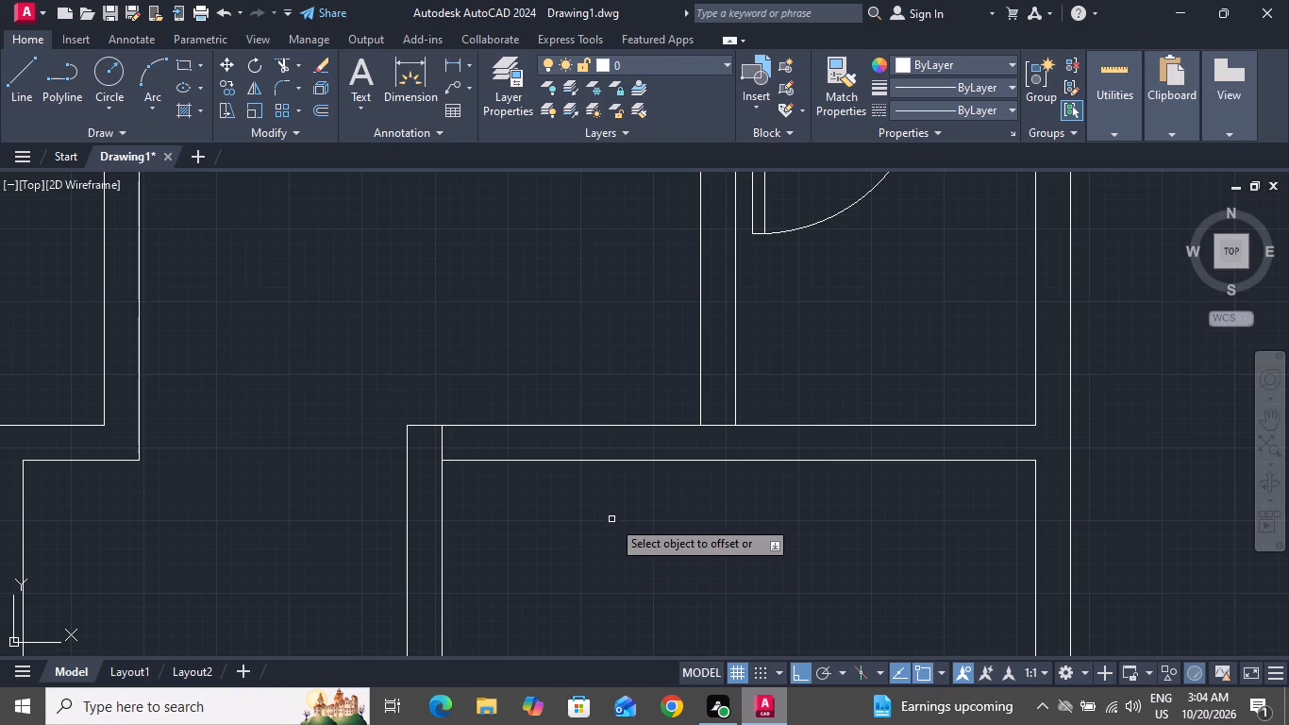
left_click(442, 446)
left_click(453, 443)
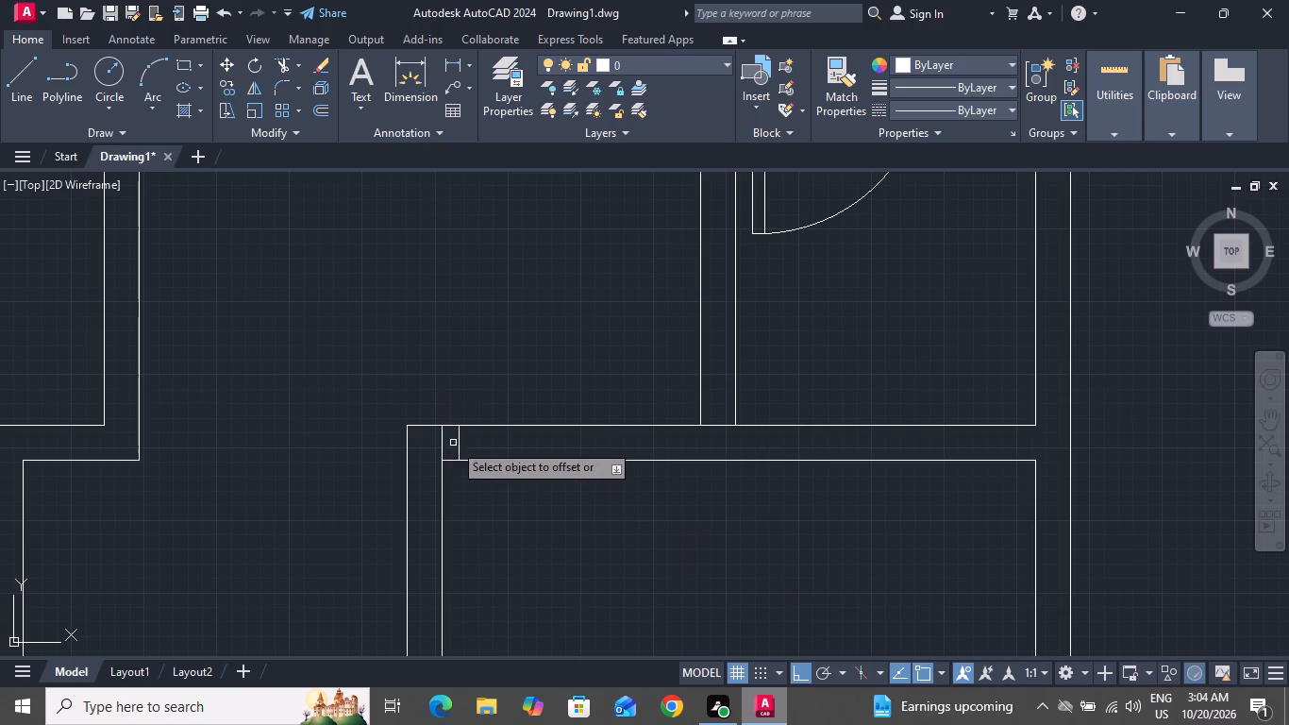
right_click(466, 497)
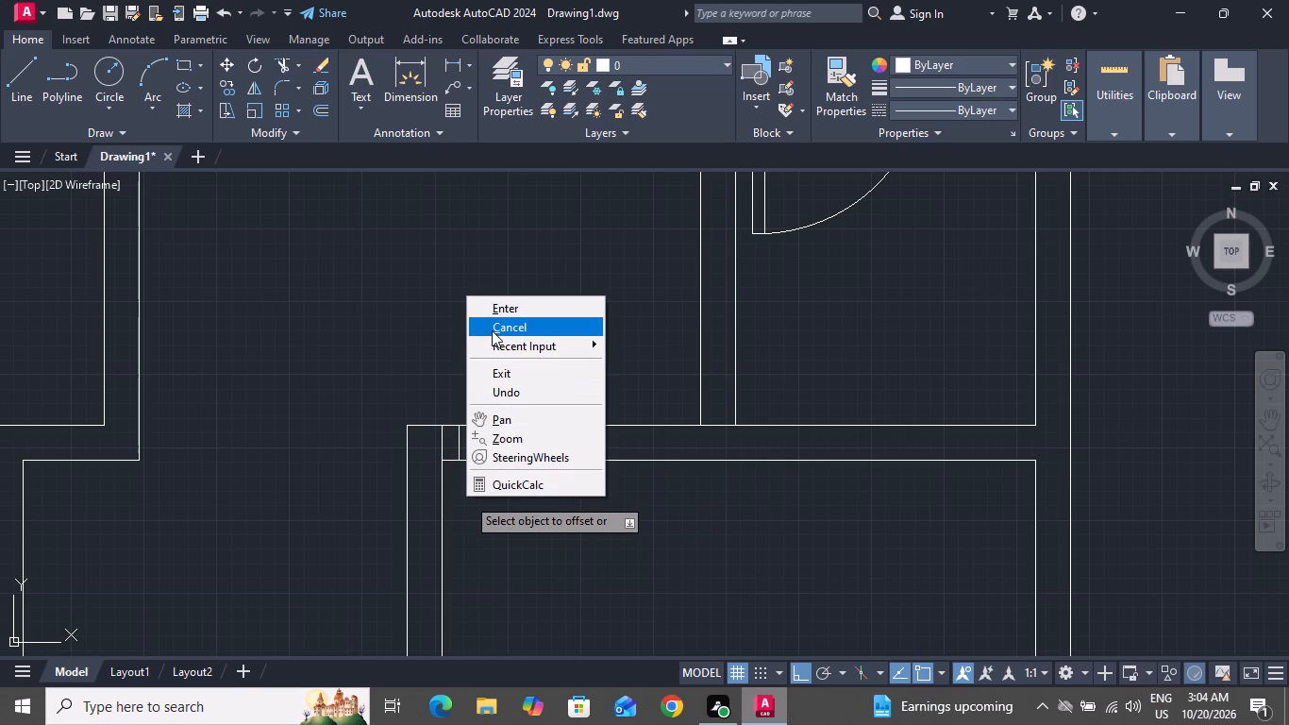
left_click(492, 330)
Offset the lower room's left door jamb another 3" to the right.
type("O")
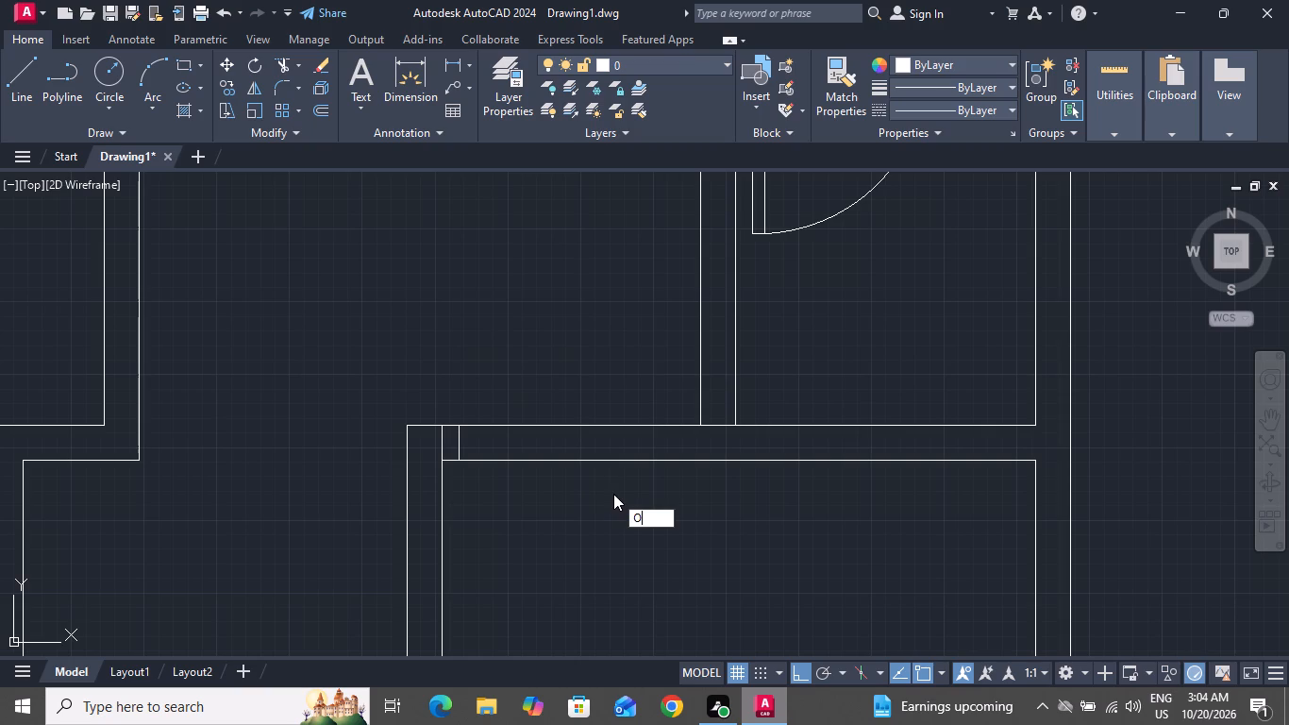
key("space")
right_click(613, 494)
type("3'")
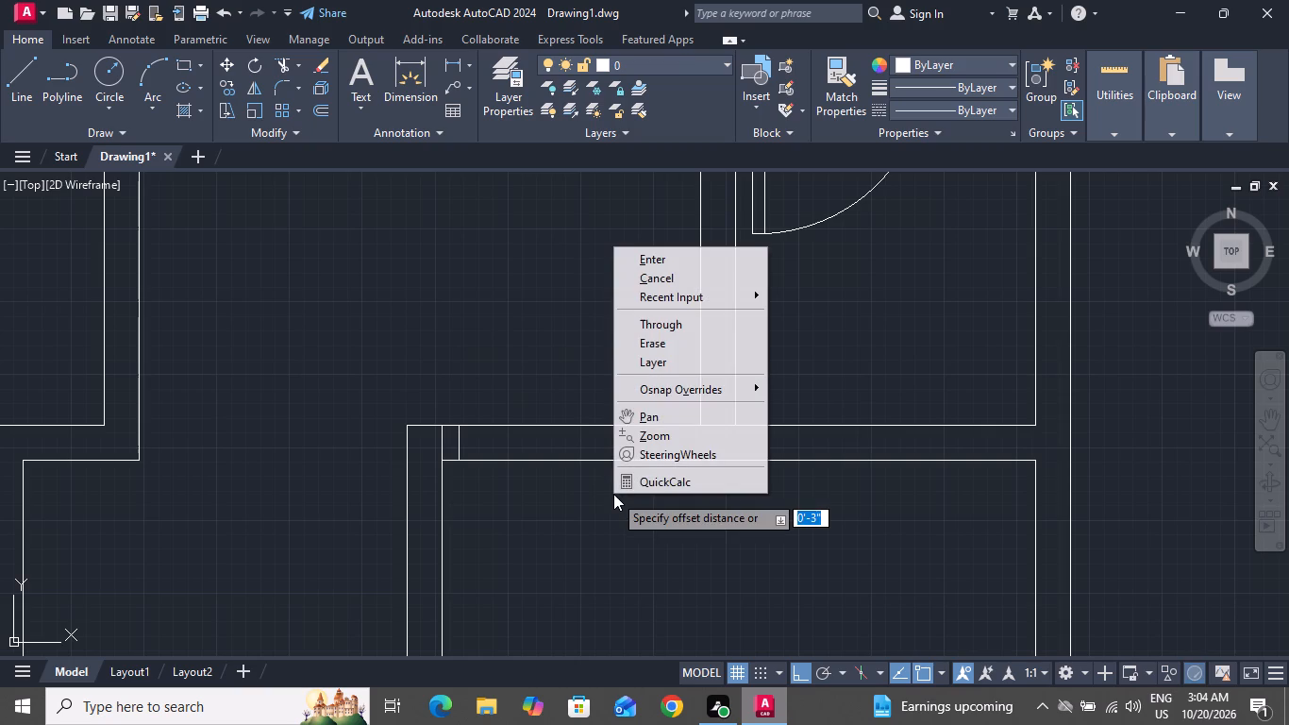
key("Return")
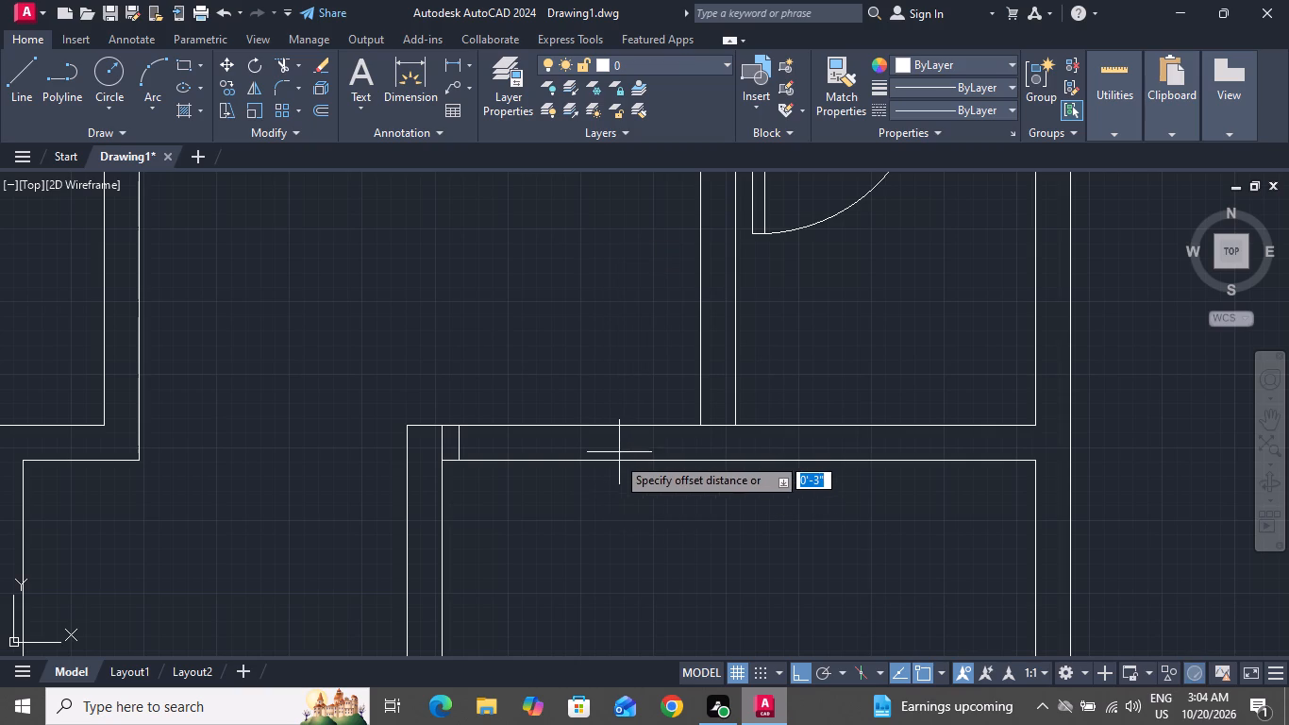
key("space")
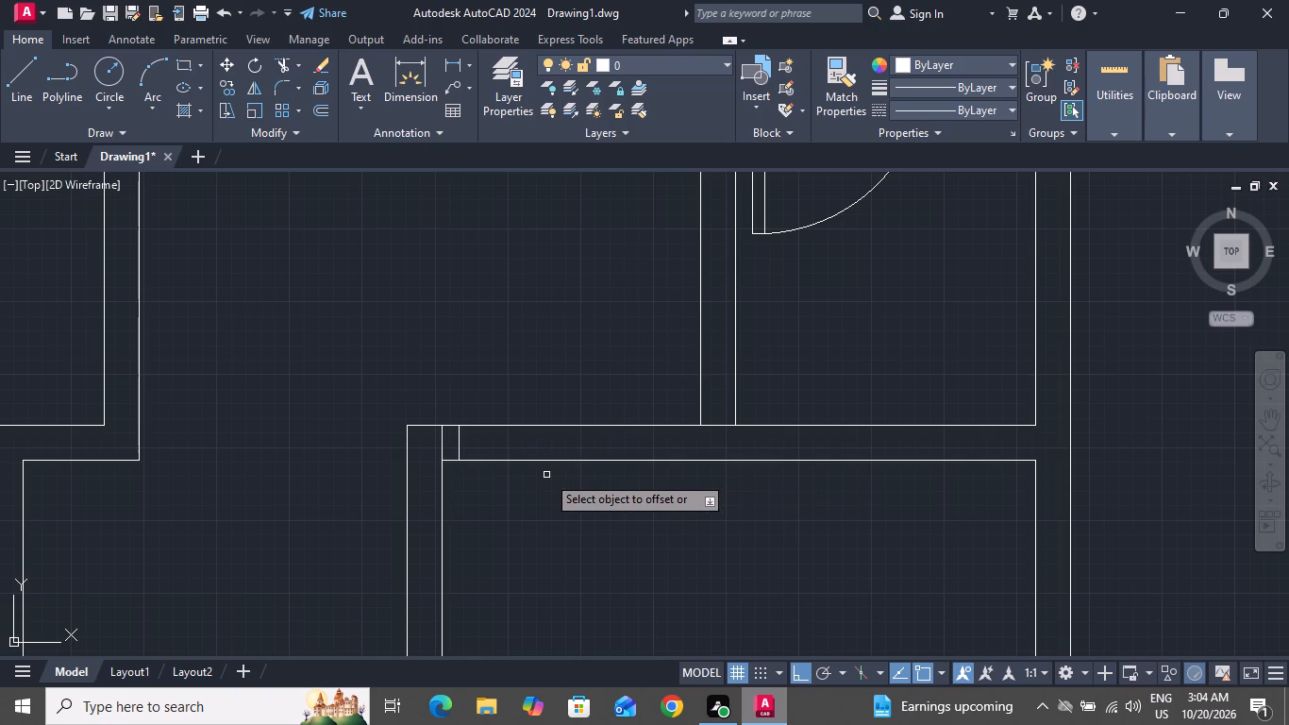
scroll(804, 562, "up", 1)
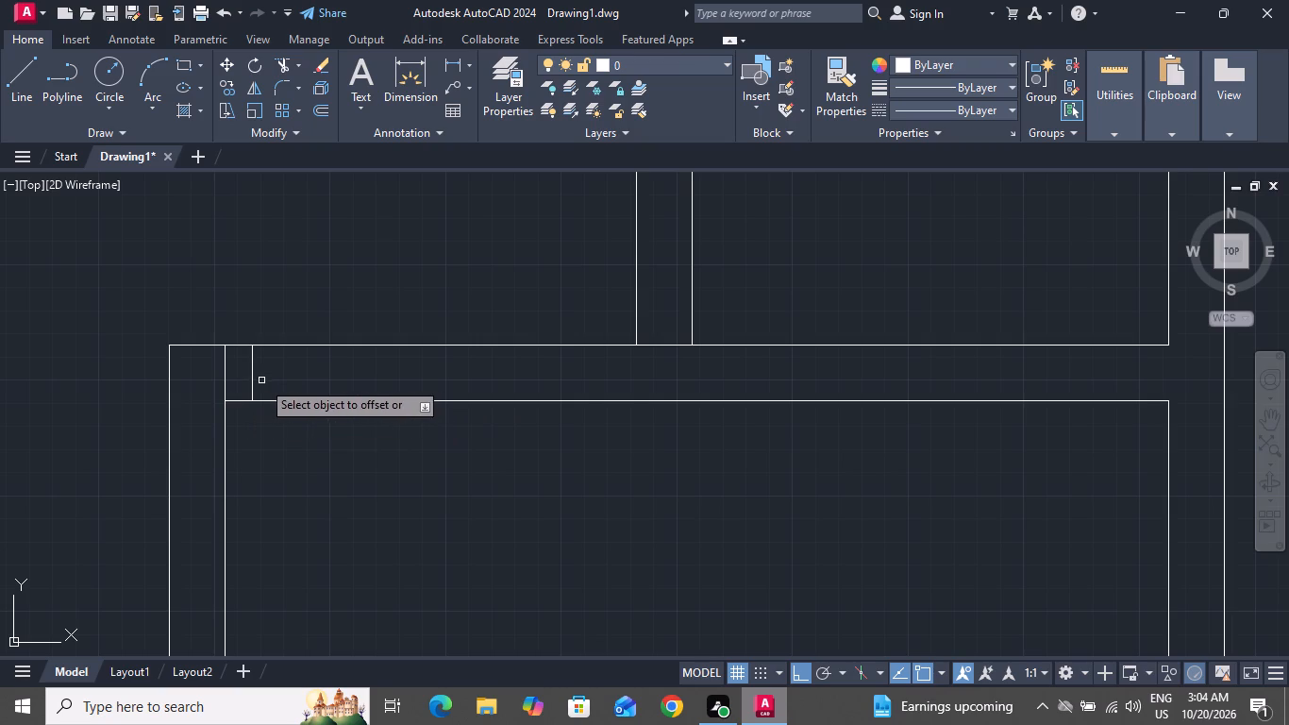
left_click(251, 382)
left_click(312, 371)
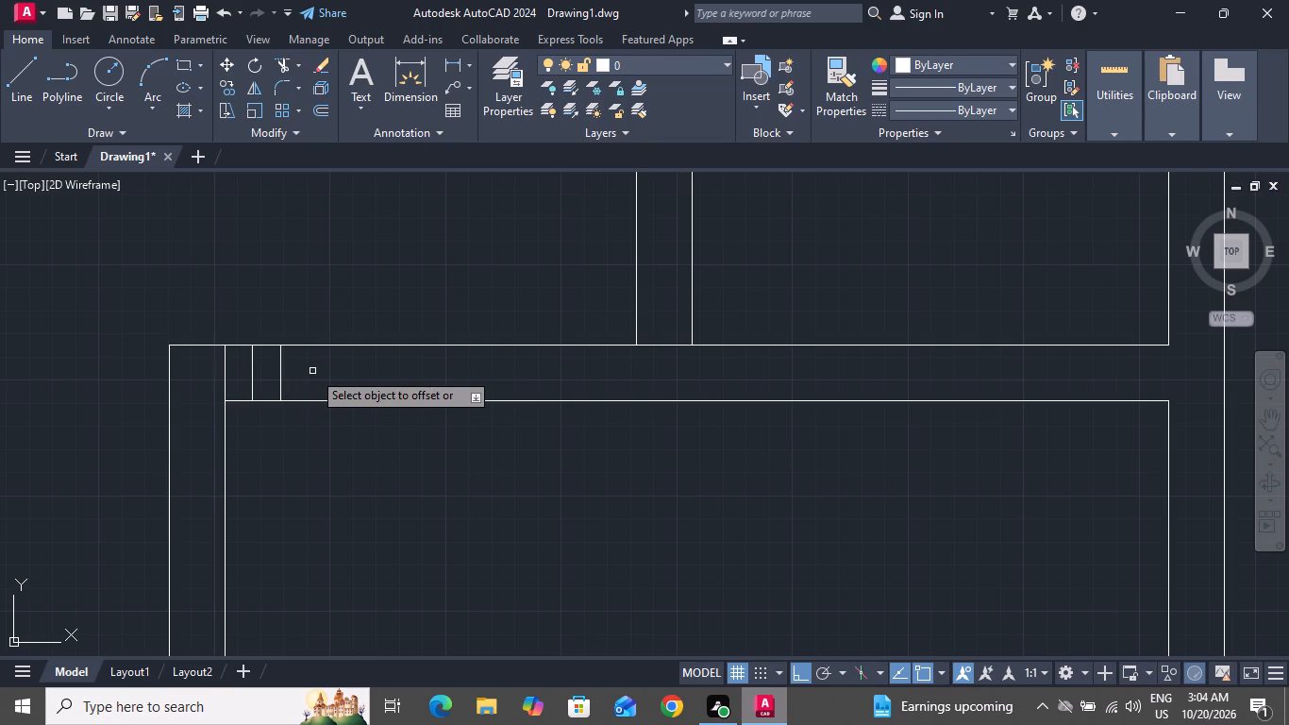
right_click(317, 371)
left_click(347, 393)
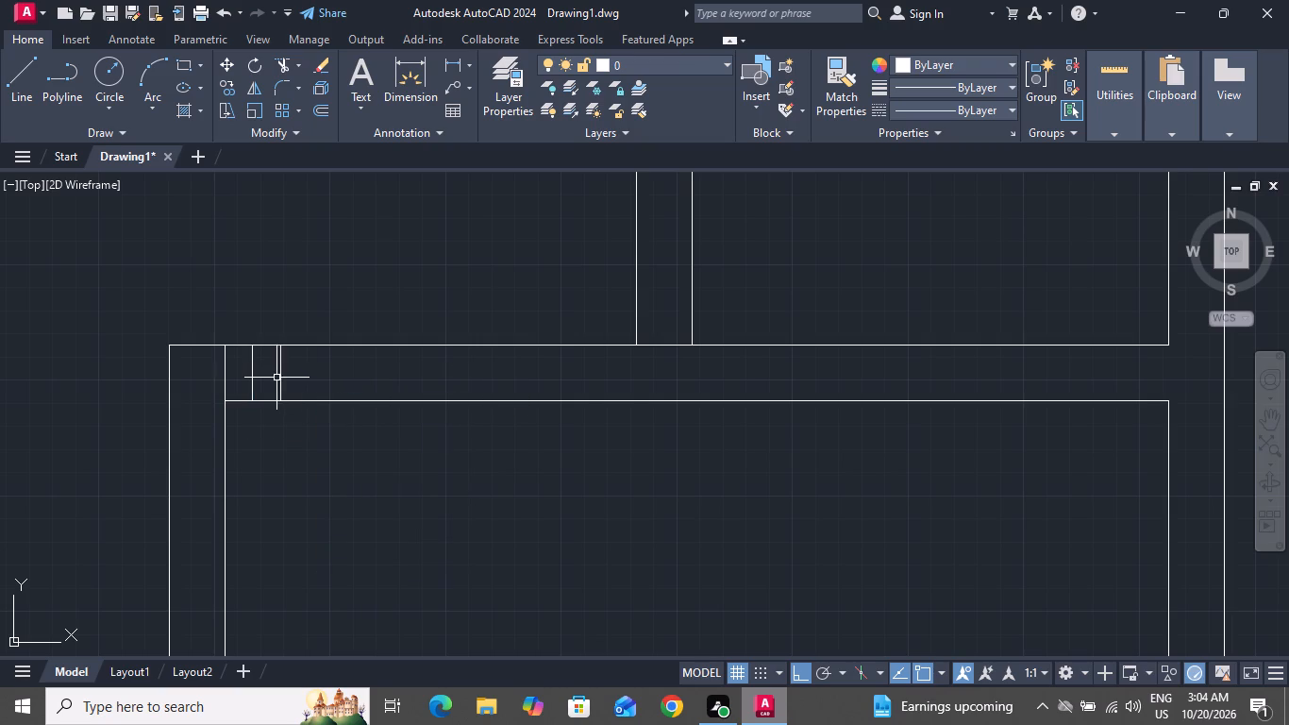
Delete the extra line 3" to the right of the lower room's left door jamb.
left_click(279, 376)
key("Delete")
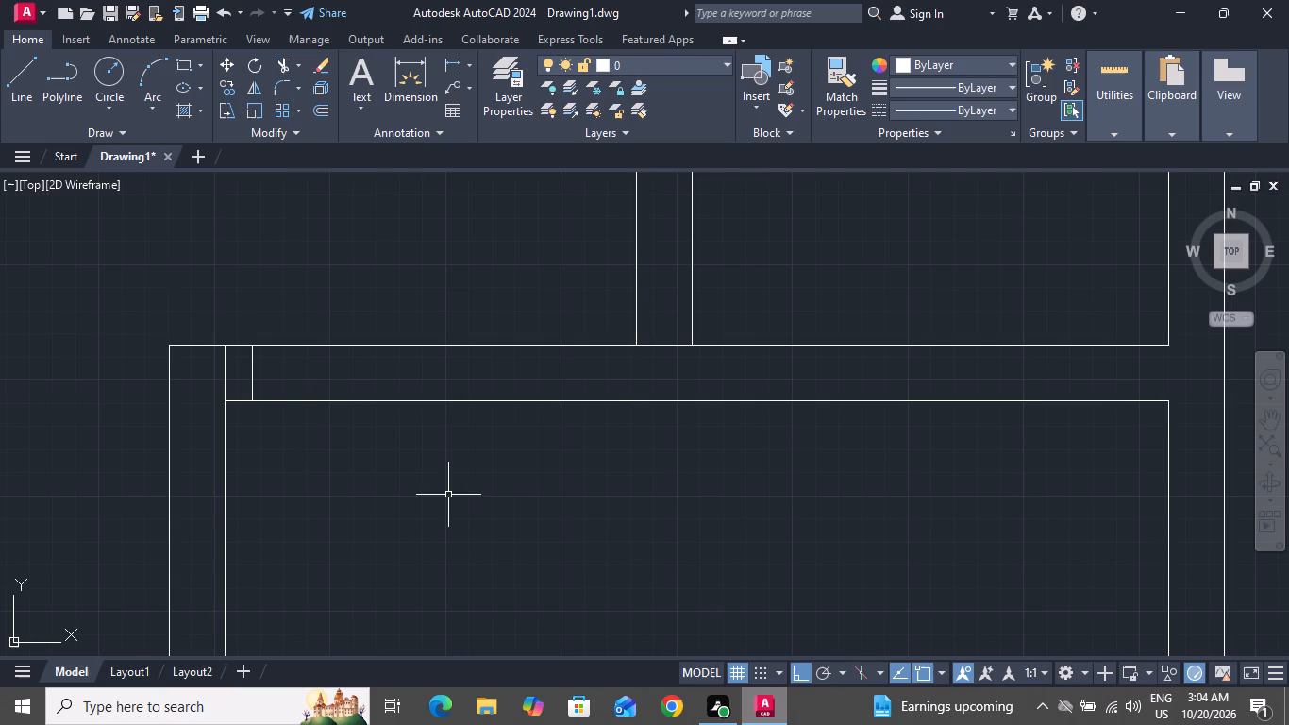
Offset the lower room's left door jamb 3' to the right as the right door jamb.
key("o")
key("space")
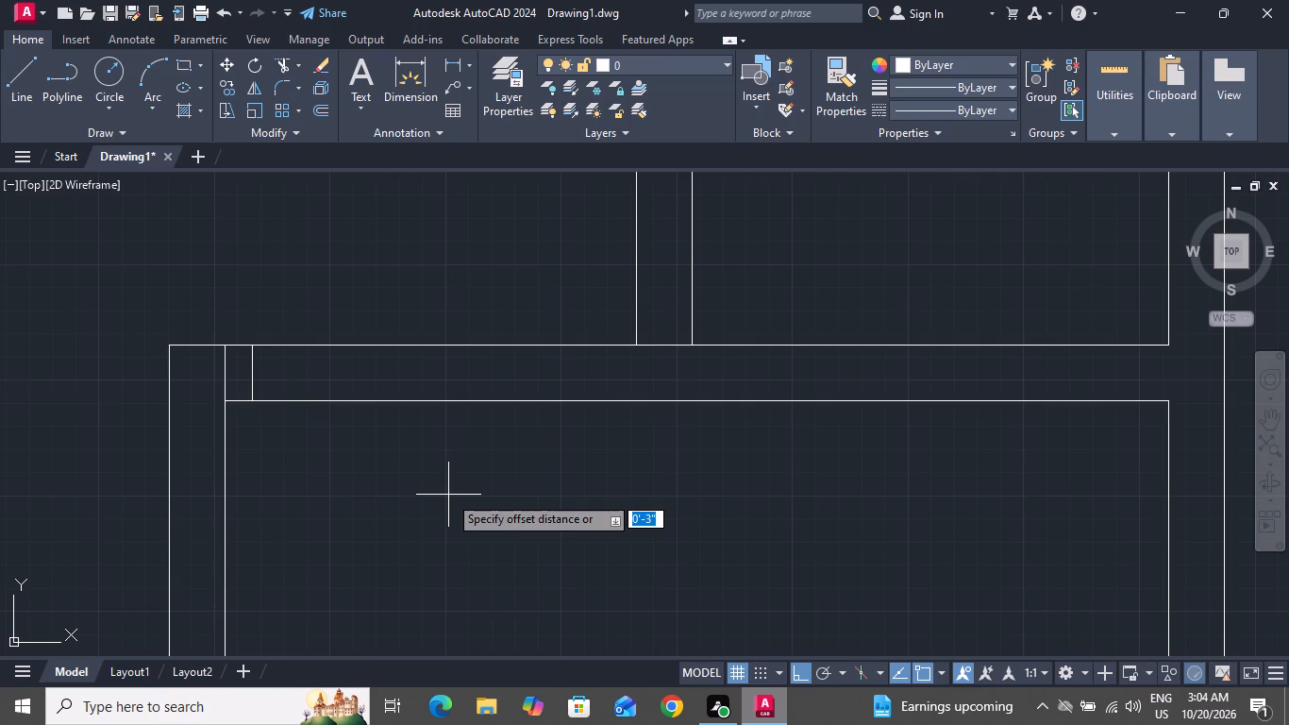
key("3")
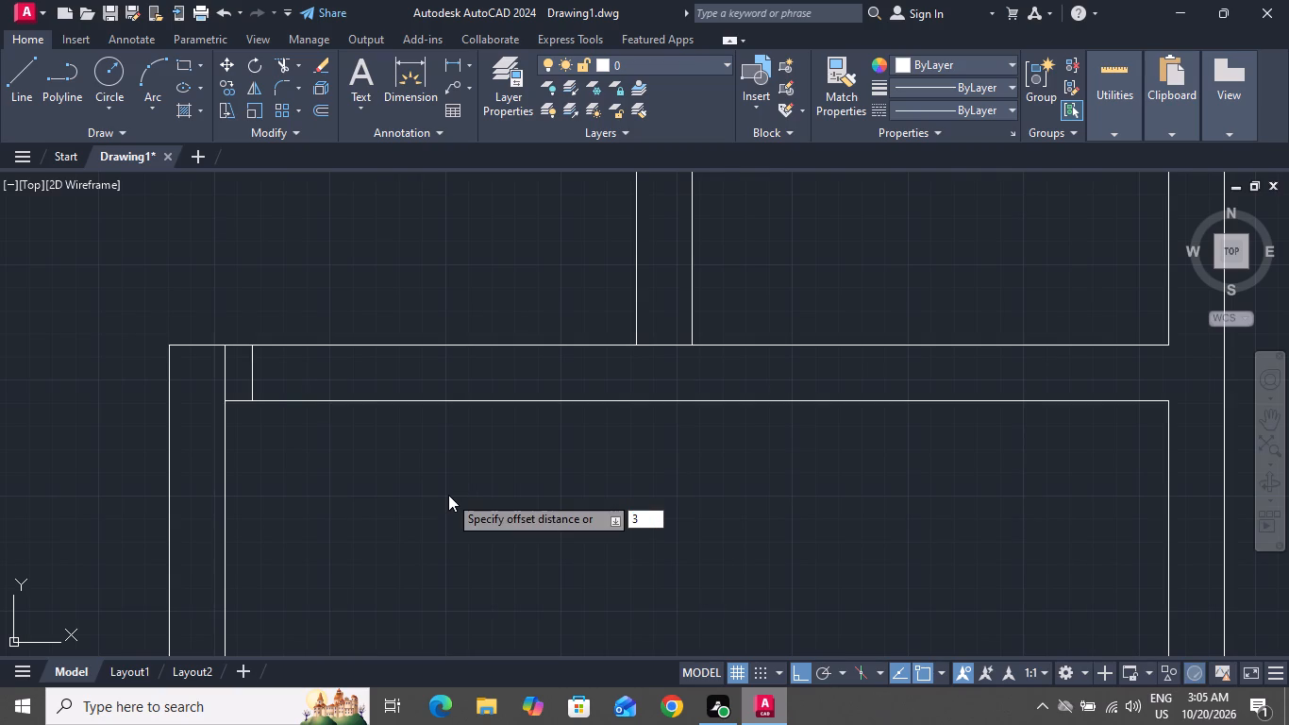
key("apostrophe")
key("Return")
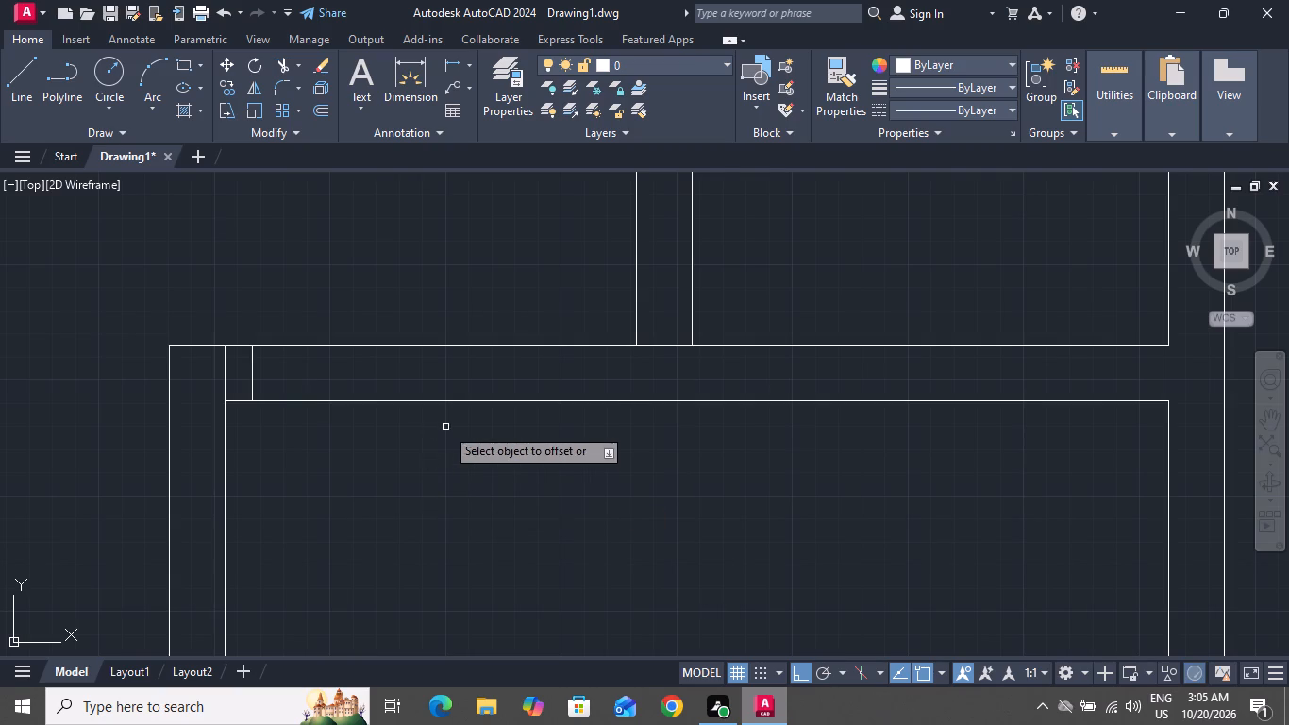
left_click(250, 371)
left_click(330, 373)
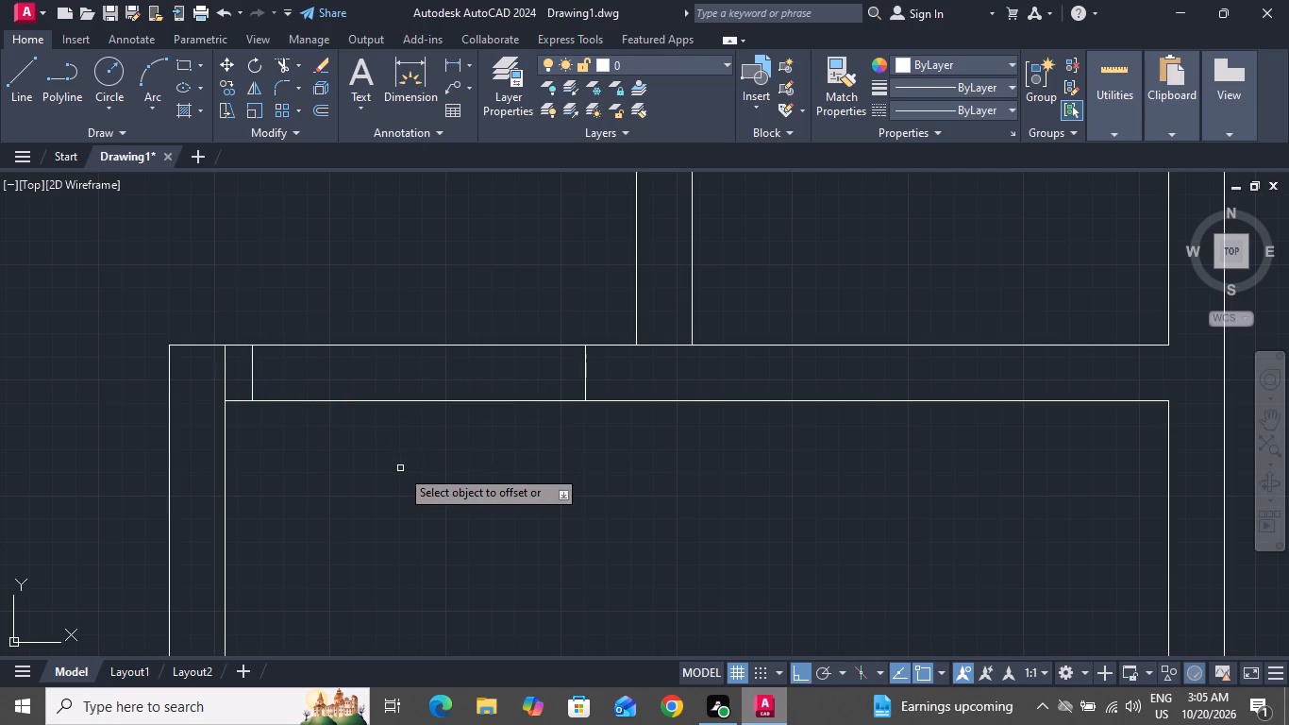
right_click(400, 468)
left_click(445, 501)
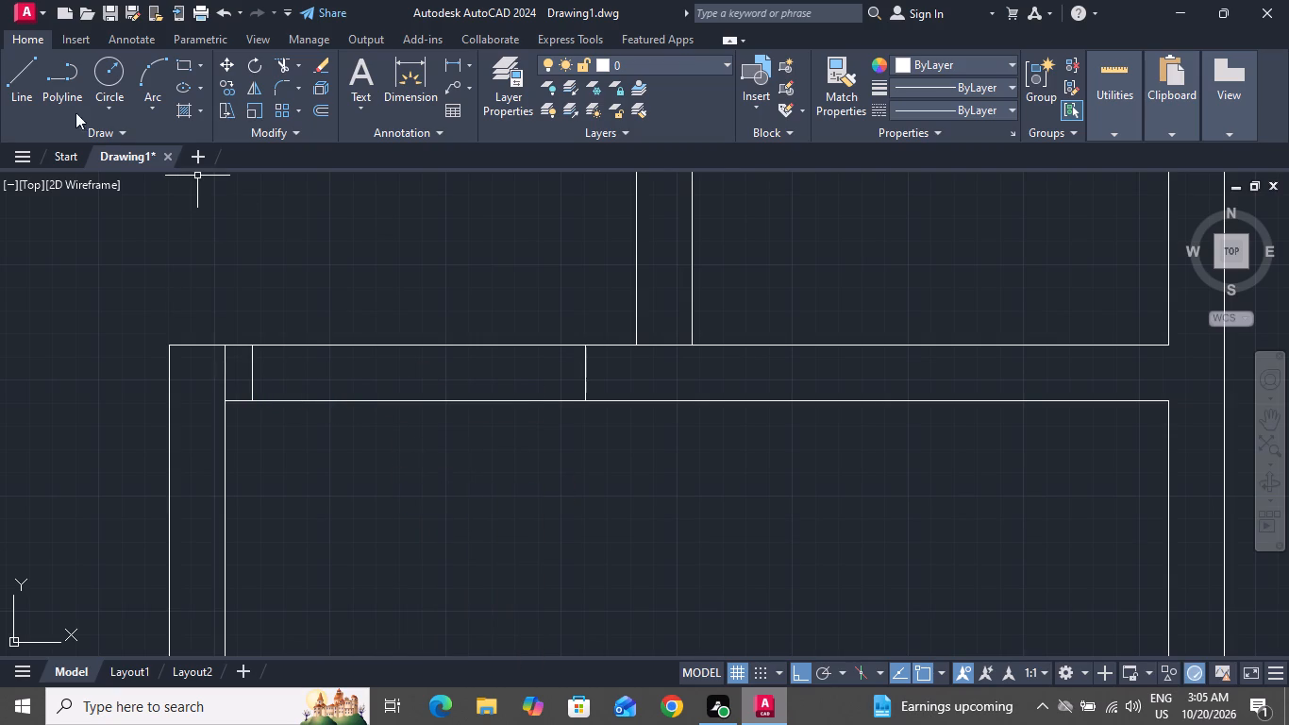
Draw a 3' vertical door leaf line down into the lower room from the midpoint of its left door jamb.
left_click(22, 71)
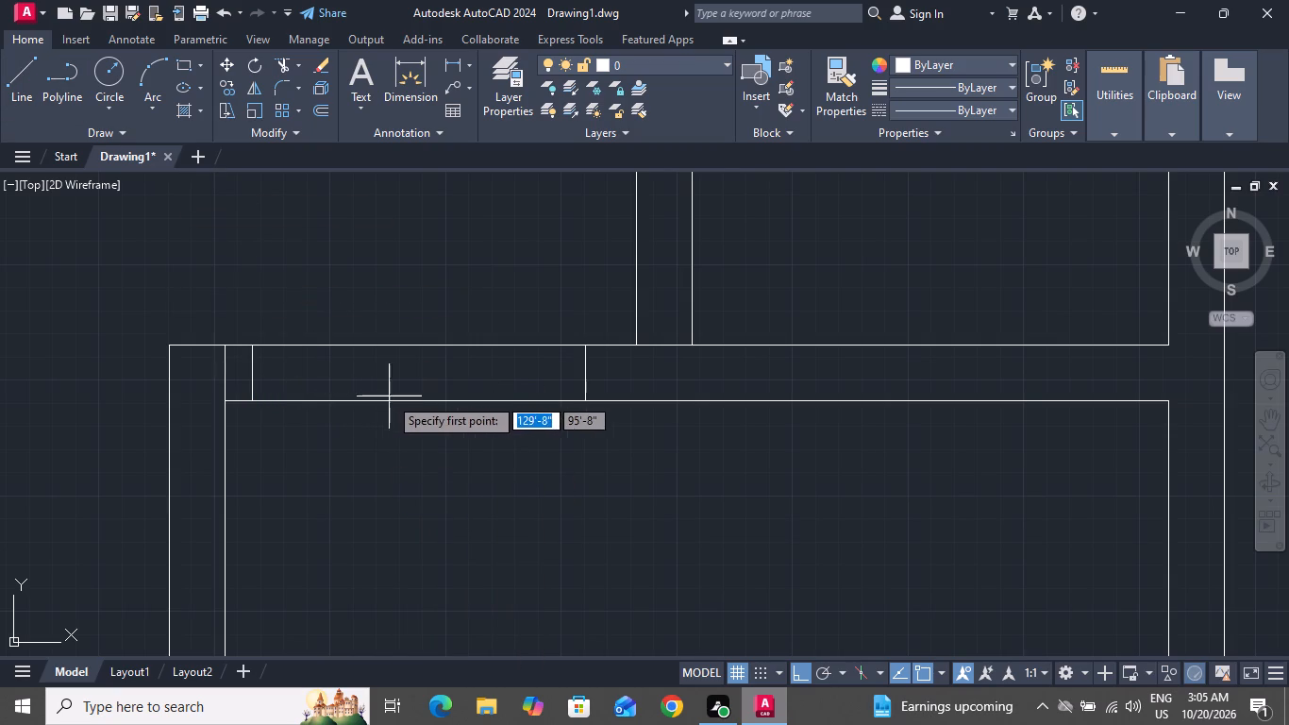
left_click(254, 375)
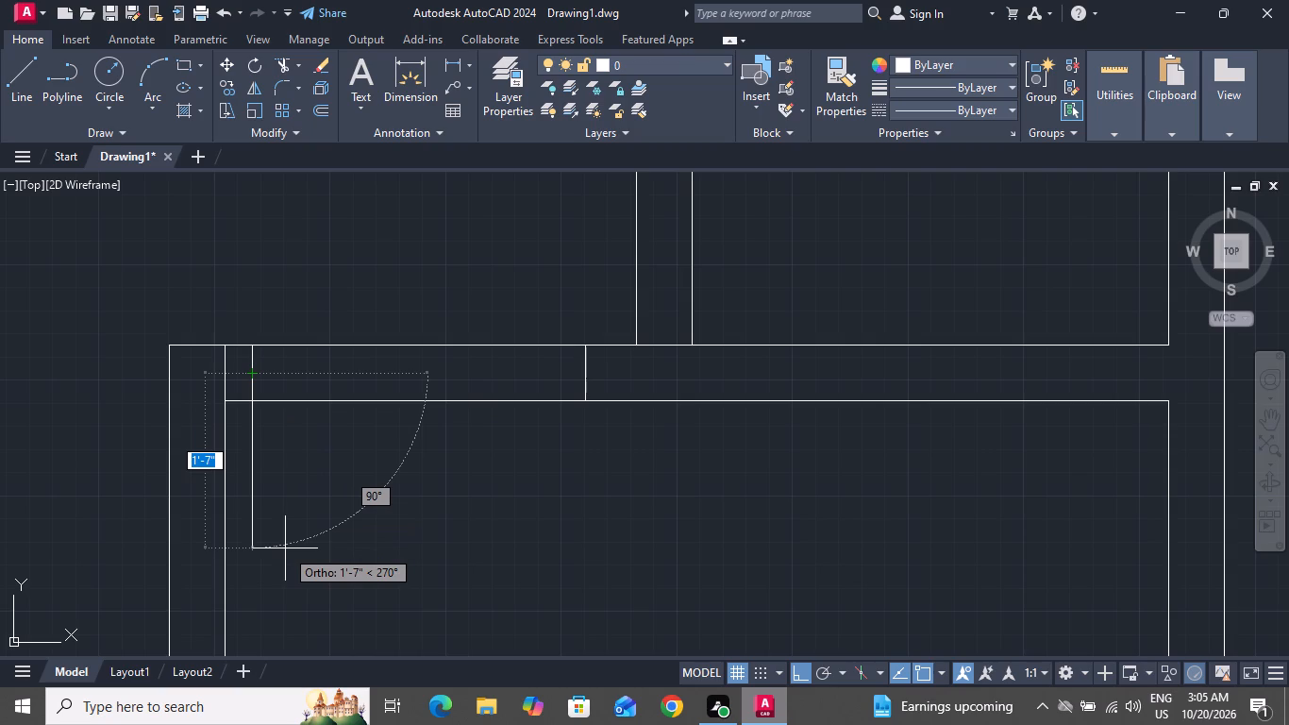
type("3'")
key("Return")
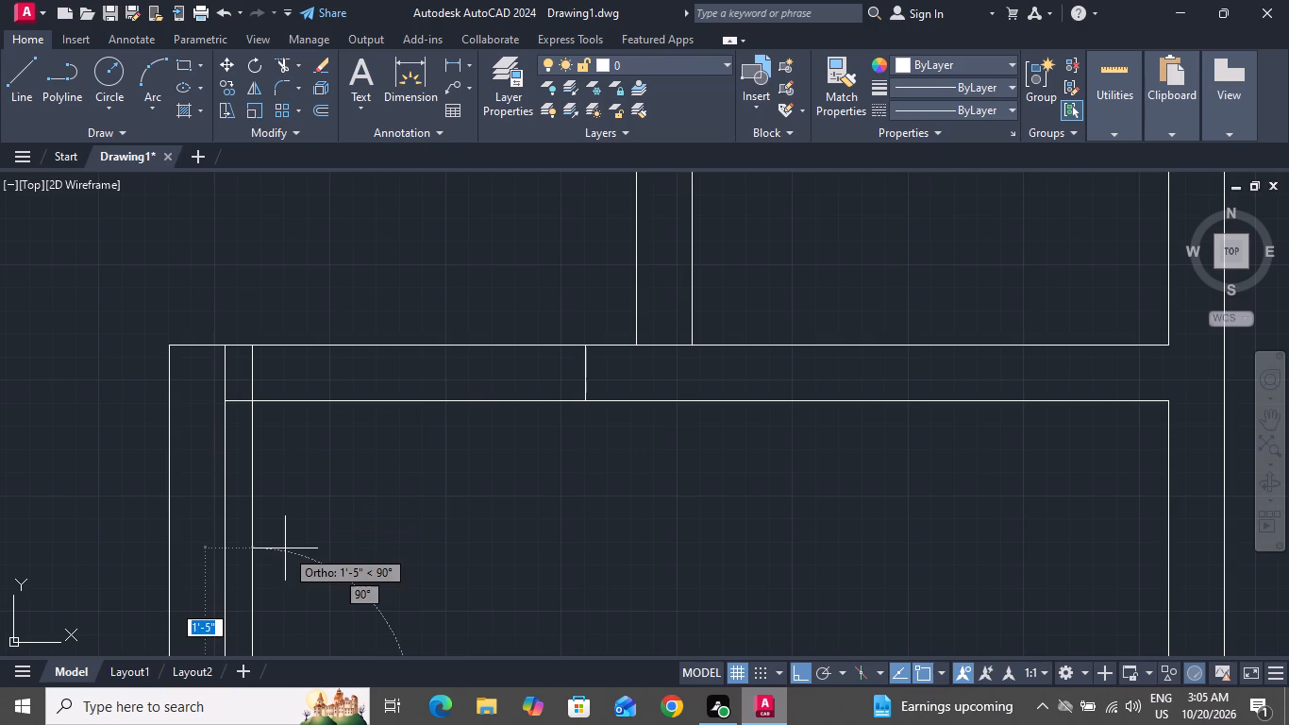
scroll(591, 574, "down", 4)
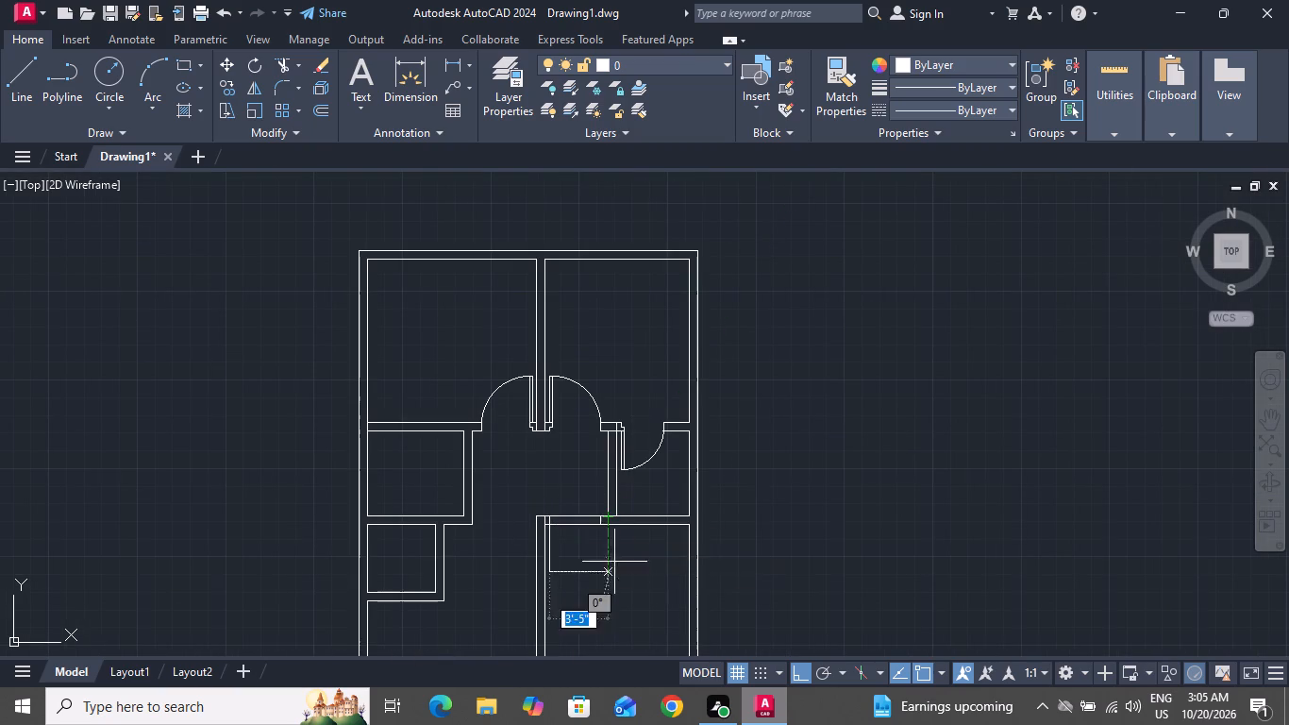
right_click(621, 567)
left_click(667, 393)
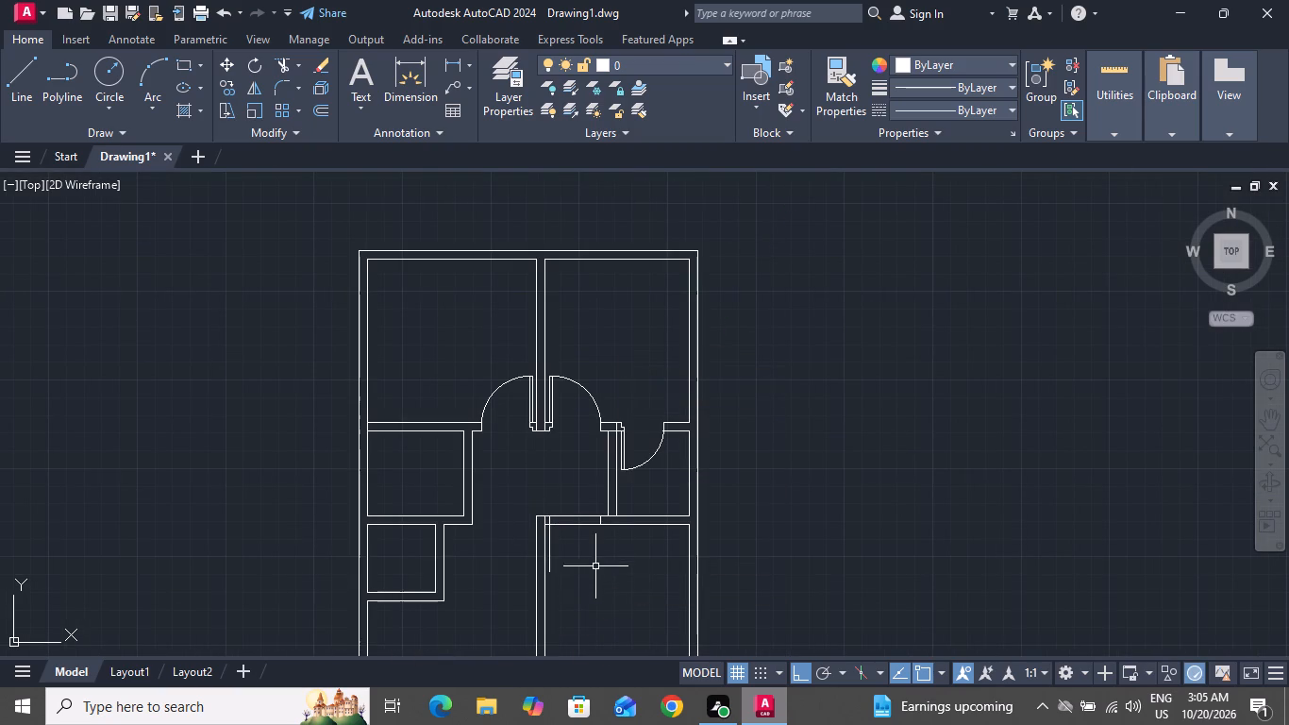
Offset the lower room's door leaf line 2" to the right to give the leaf its thickness.
scroll(611, 594, "up", 2)
type("O 2")
key("shift+quotedbl")
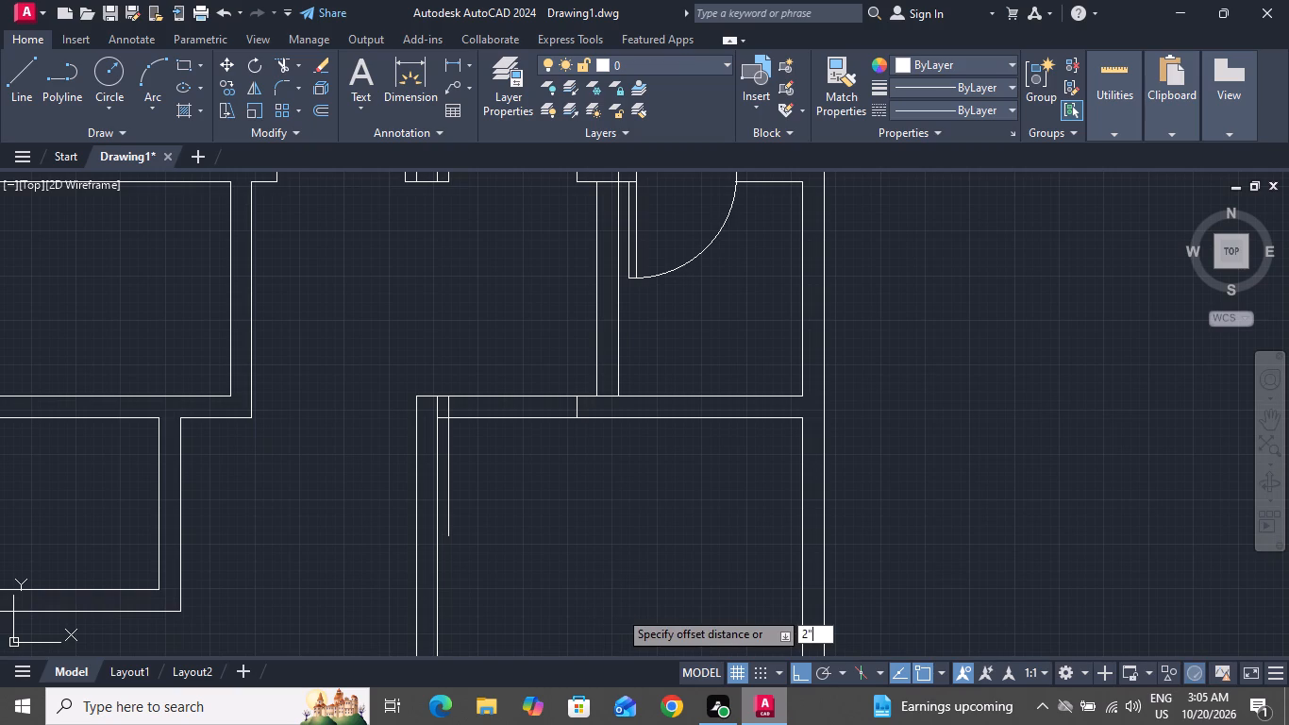
key("Return")
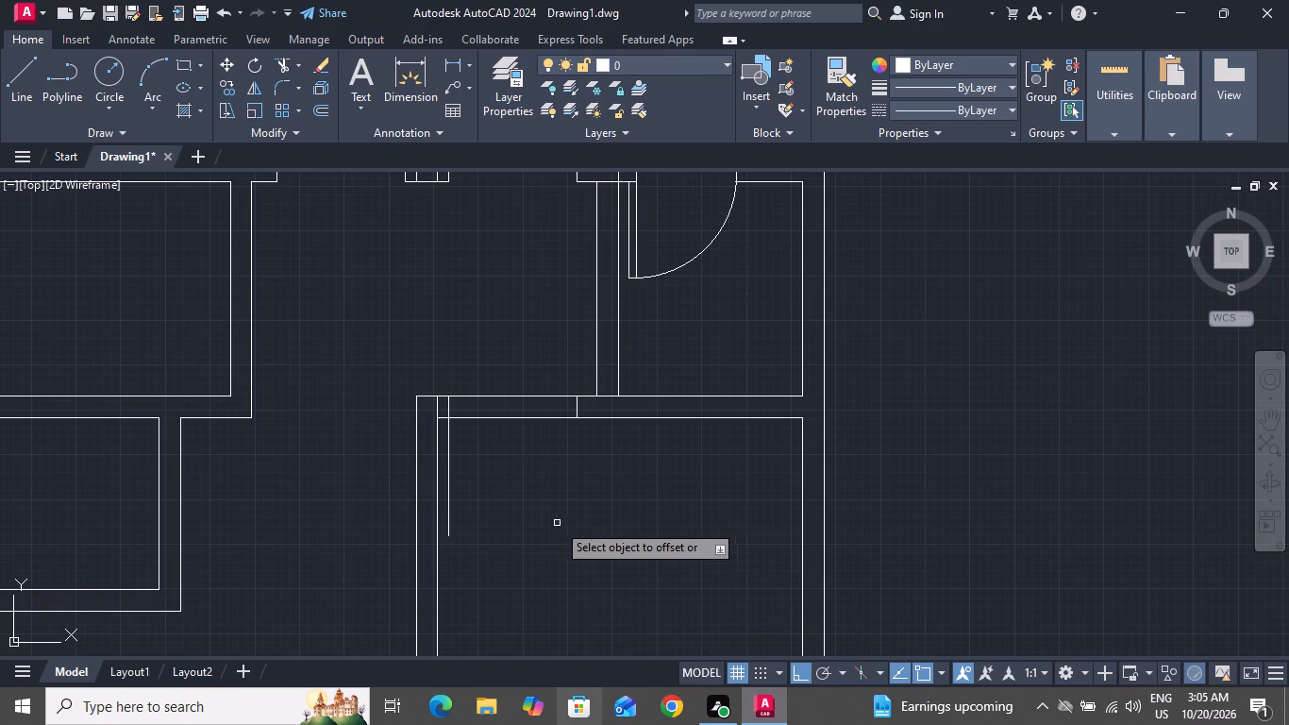
left_click(447, 456)
left_click(499, 456)
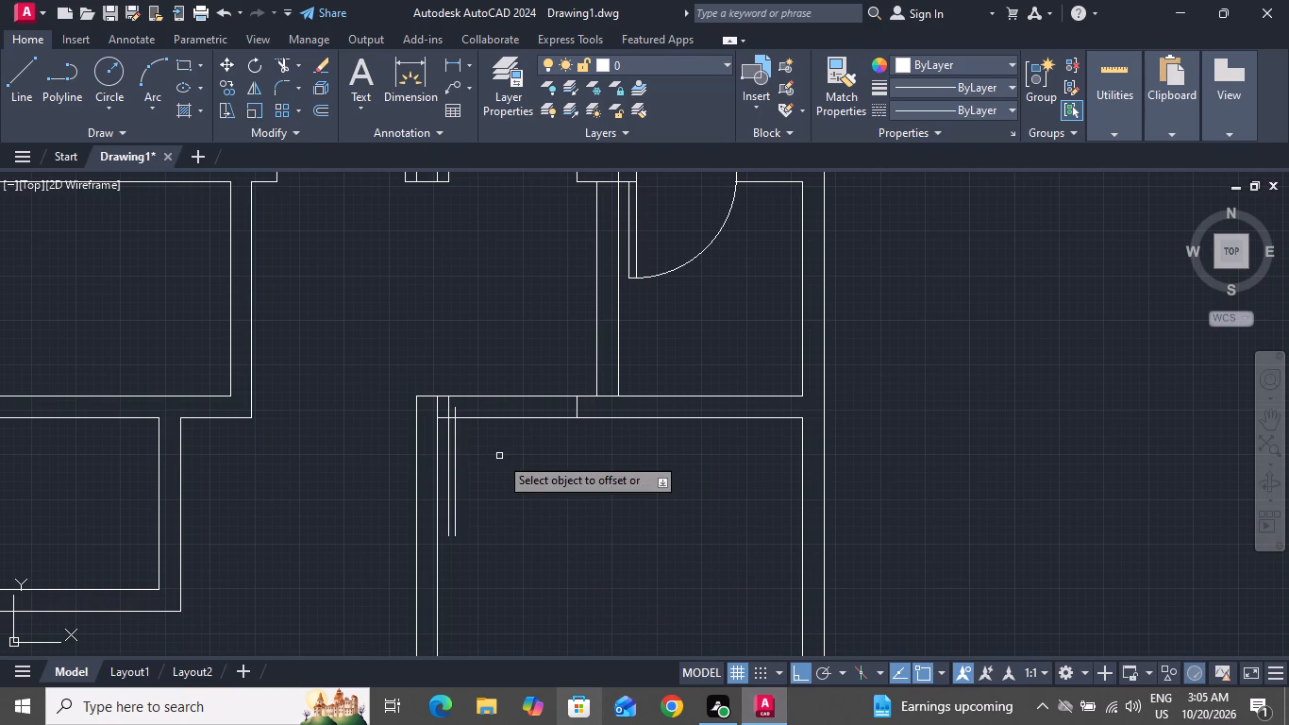
right_click(499, 454)
left_click(542, 488)
Draw the door swing arc from the right jamb's midpoint through the leaf's lower right corner to its lower left corner.
type("A")
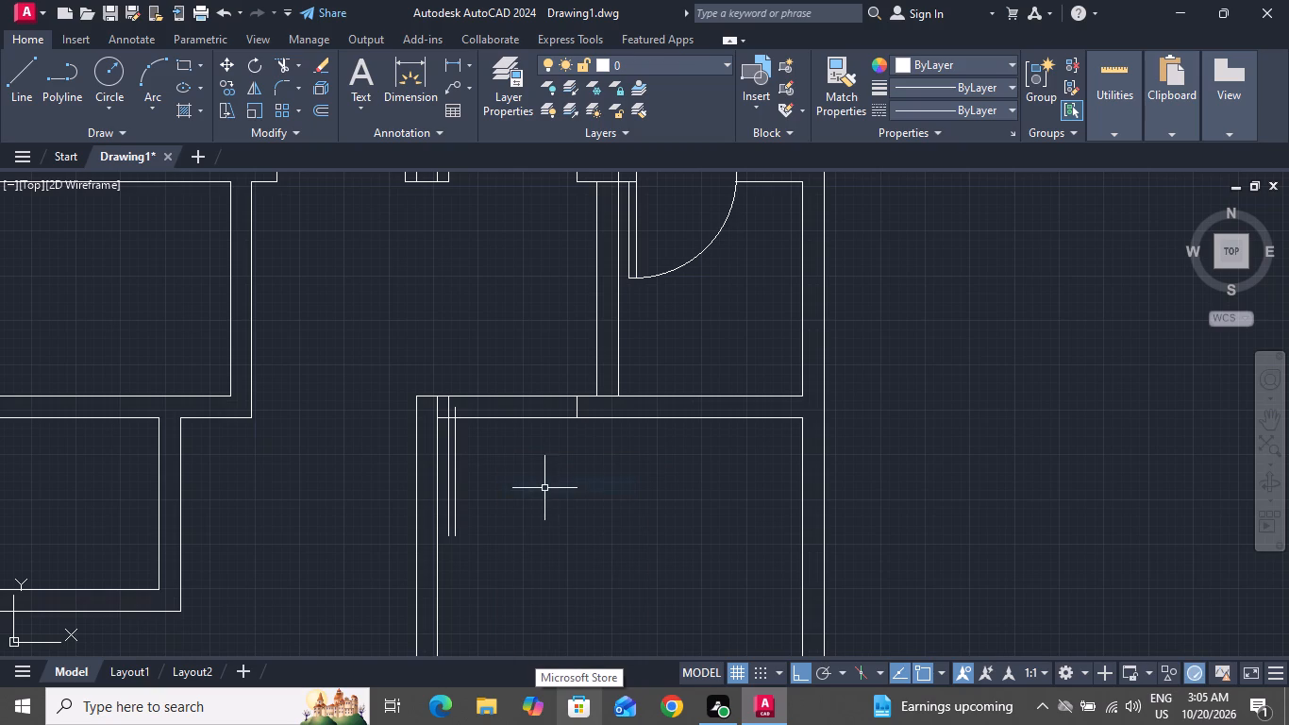
key("space")
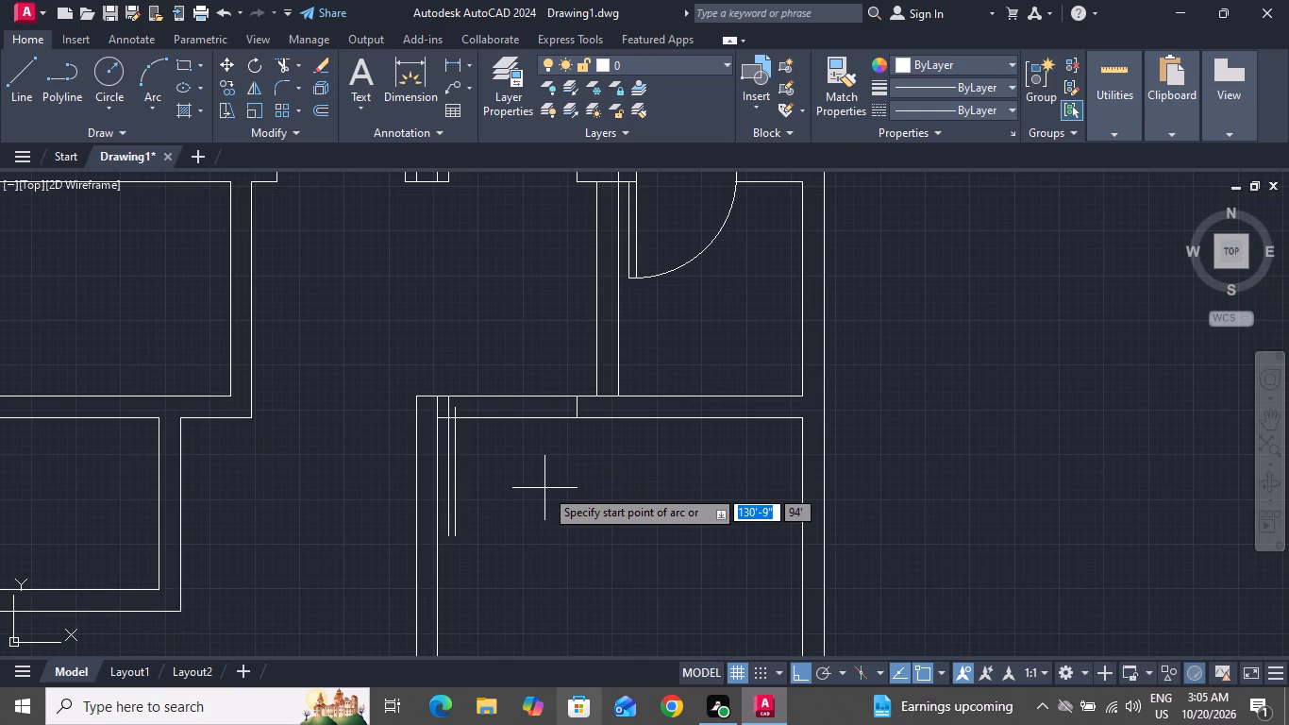
left_click(578, 410)
scroll(463, 548, "up", 3)
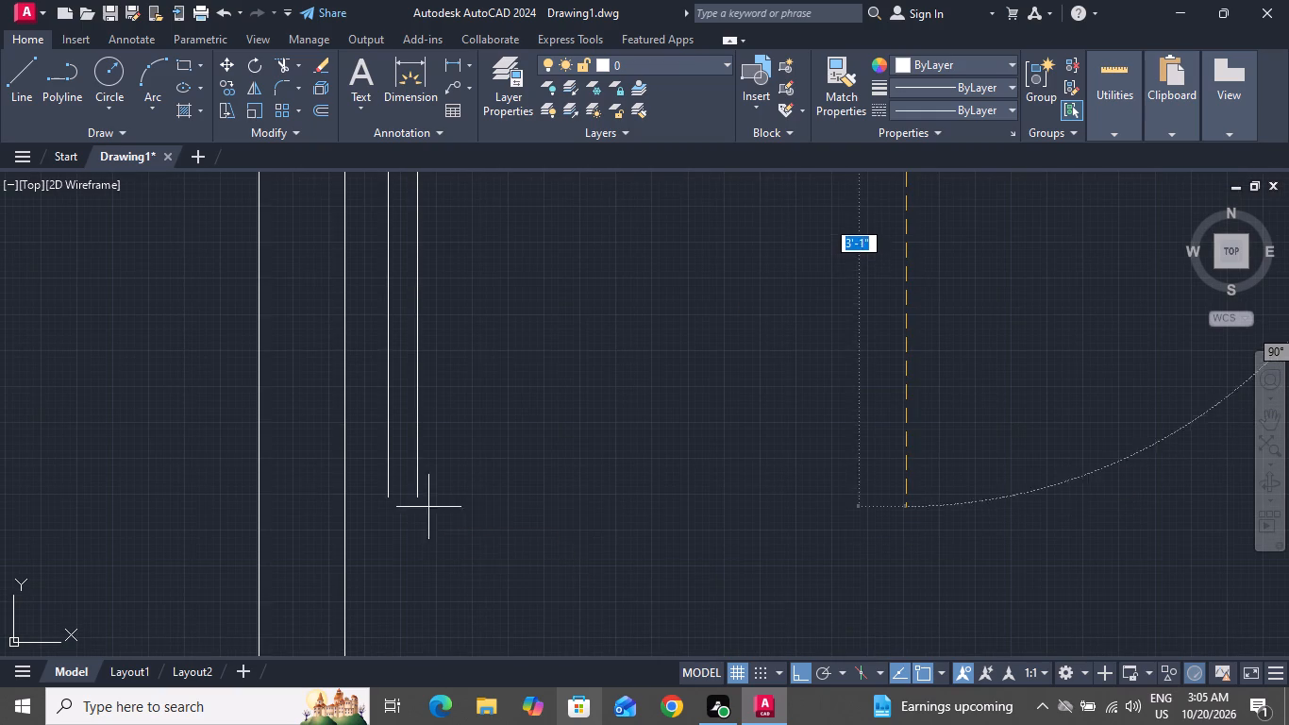
left_click(414, 496)
left_click(389, 497)
scroll(453, 566, "down", 3)
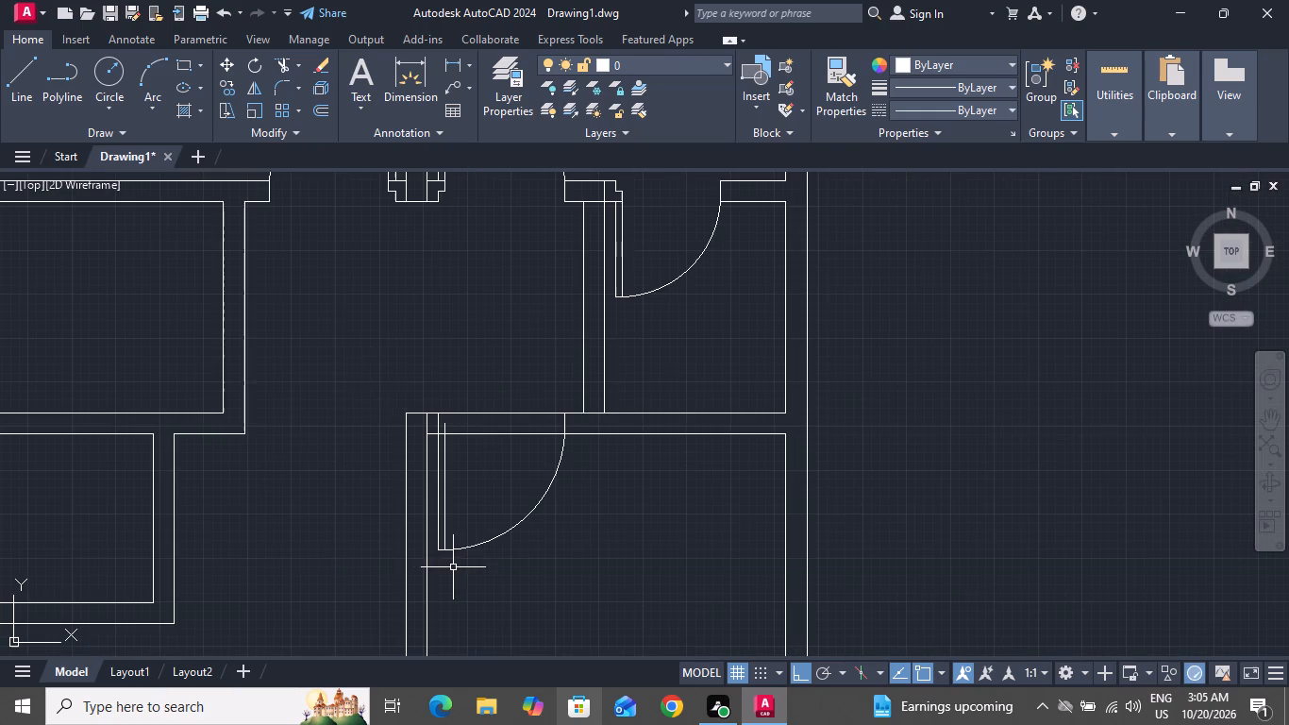
Draw a short line closing the top of the lower room's door leaf at the left jamb's midpoint.
left_click(25, 79)
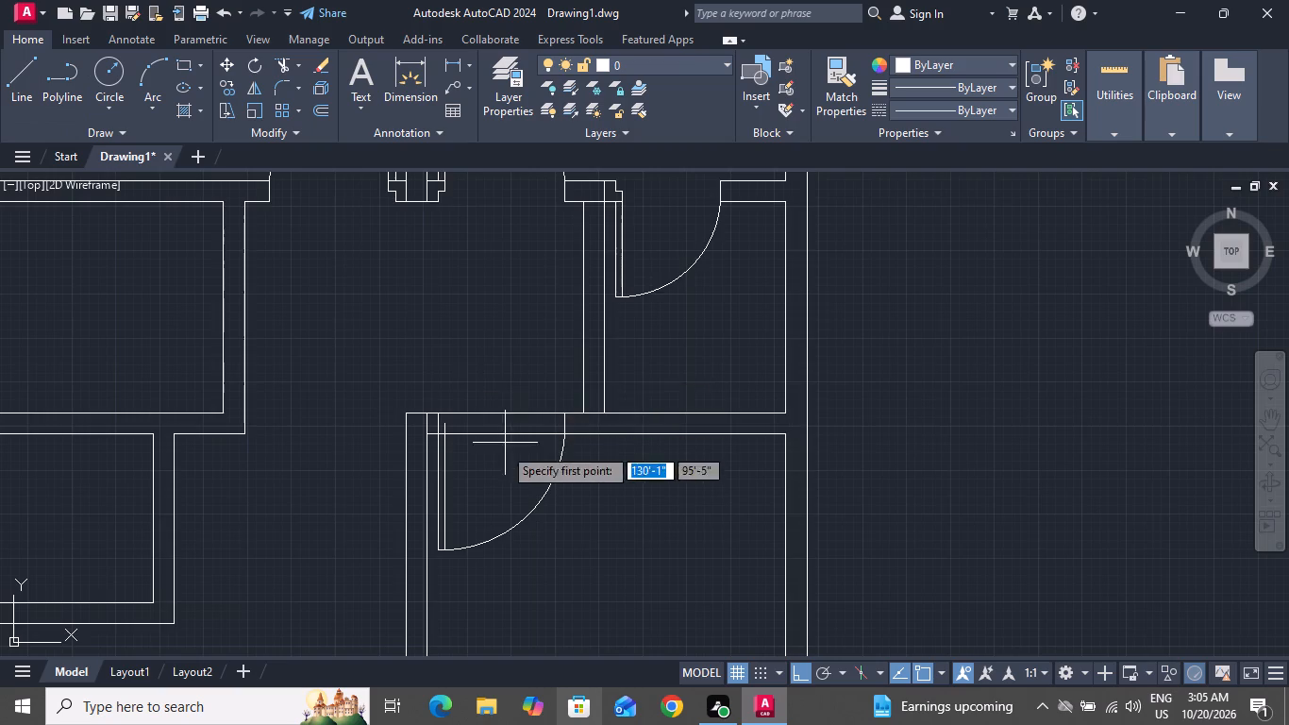
scroll(471, 447, "up", 3)
left_click(398, 371)
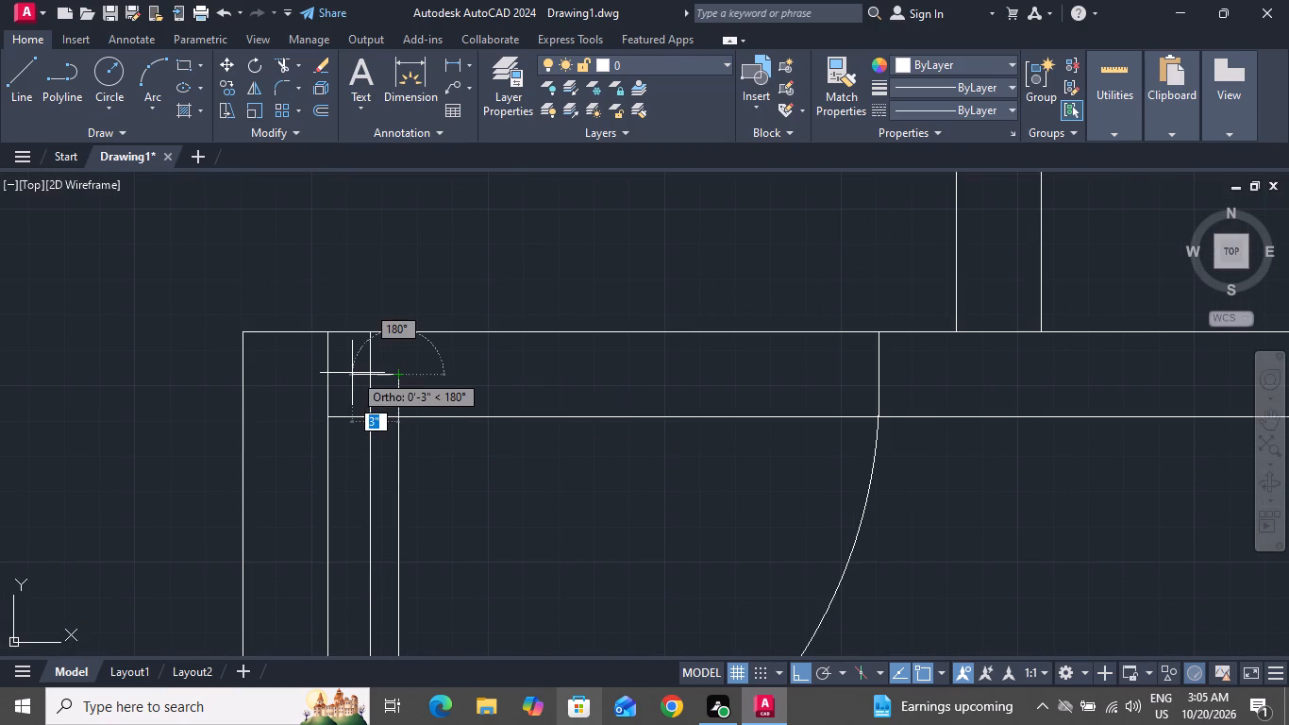
left_click(371, 375)
right_click(373, 375)
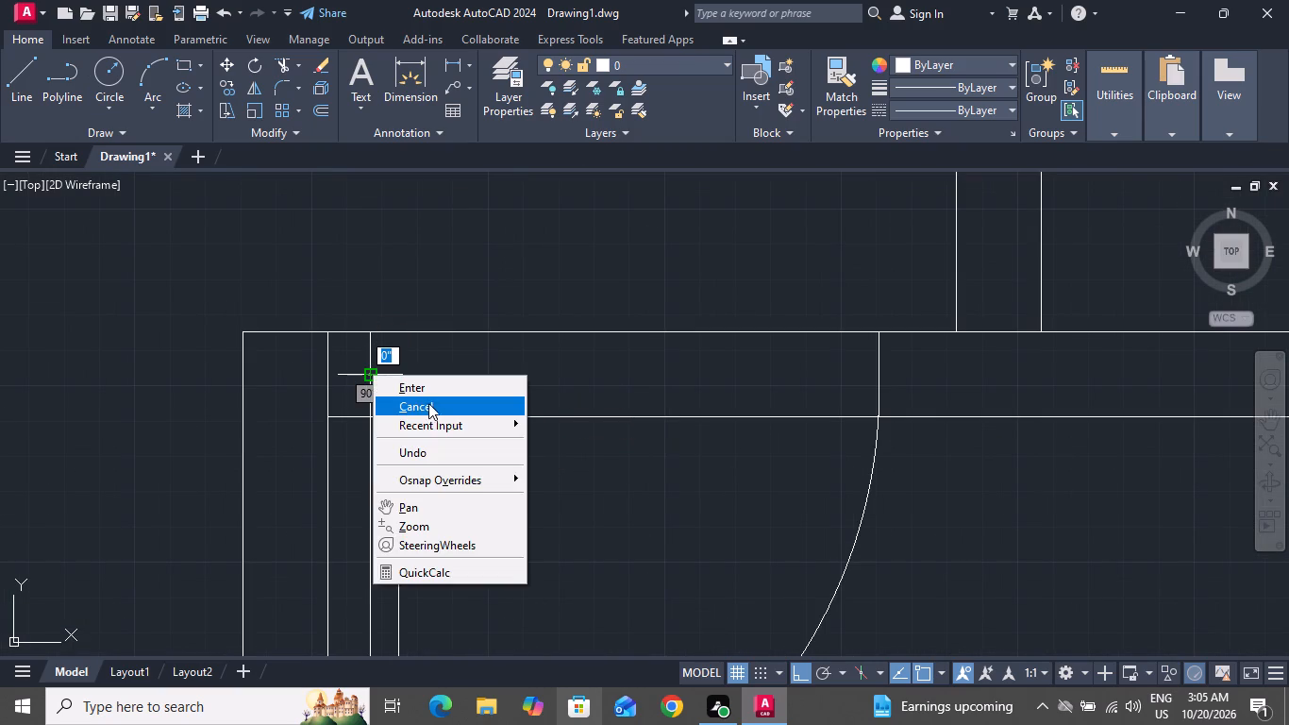
left_click(429, 406)
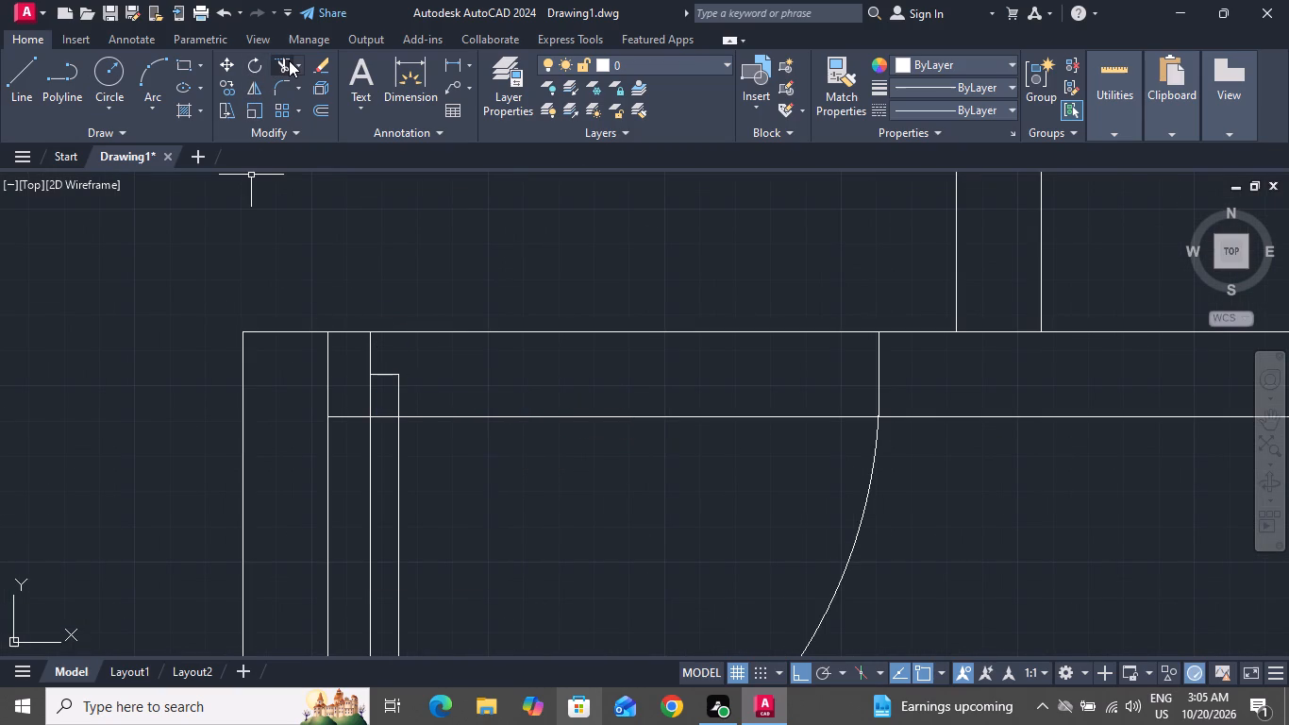
Trim the left jamb's lower half and both wall lines across the lower room's door opening.
left_click(289, 60)
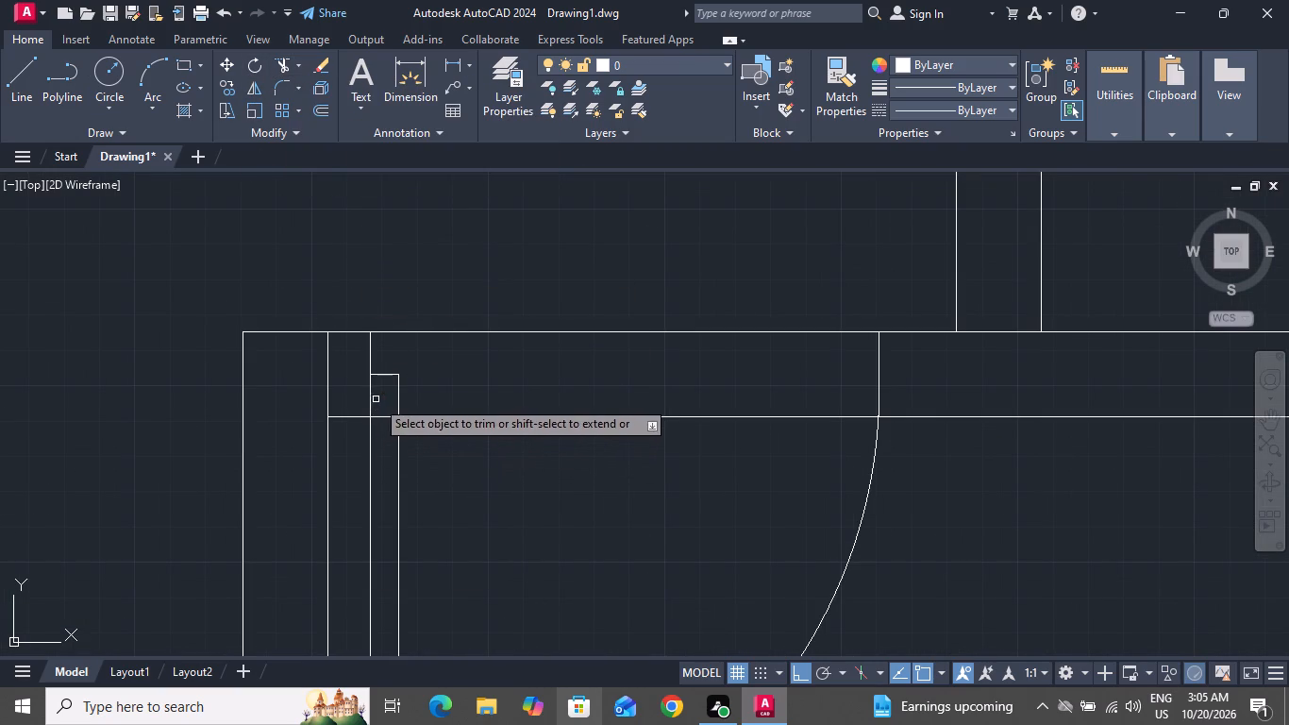
left_click(376, 399)
left_click(341, 393)
left_click(496, 416)
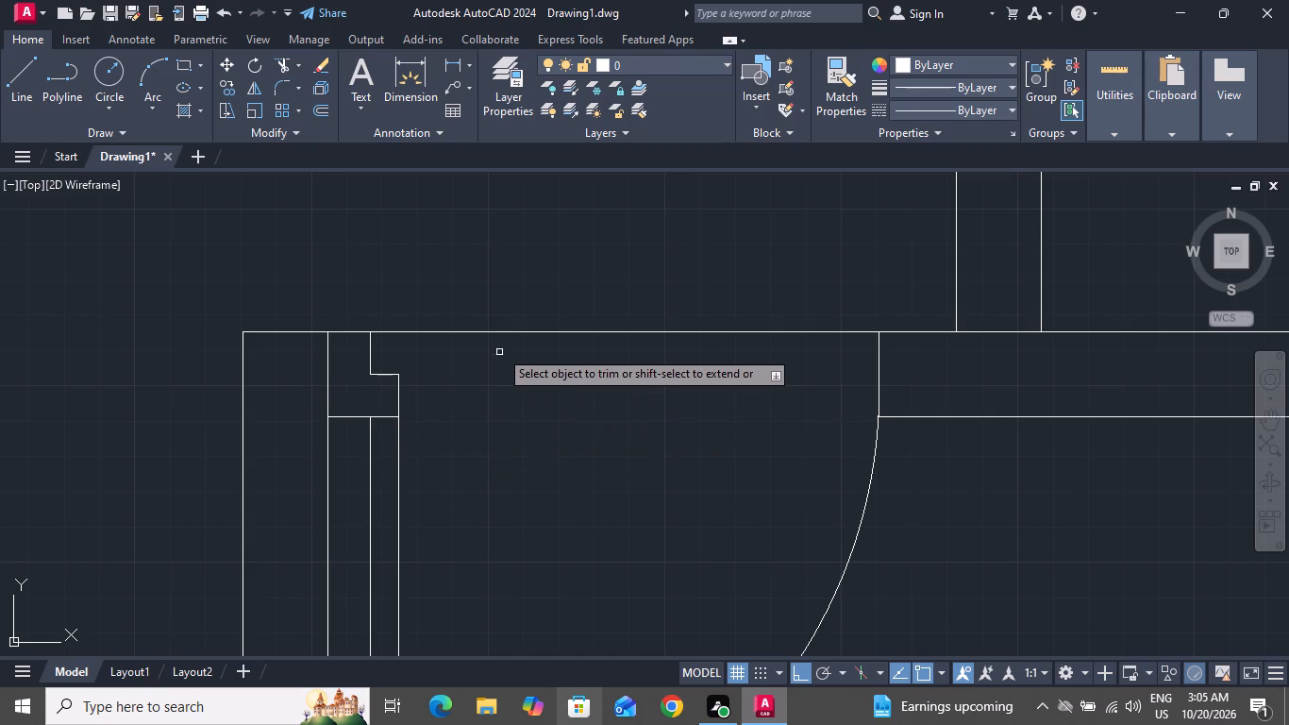
left_click(499, 330)
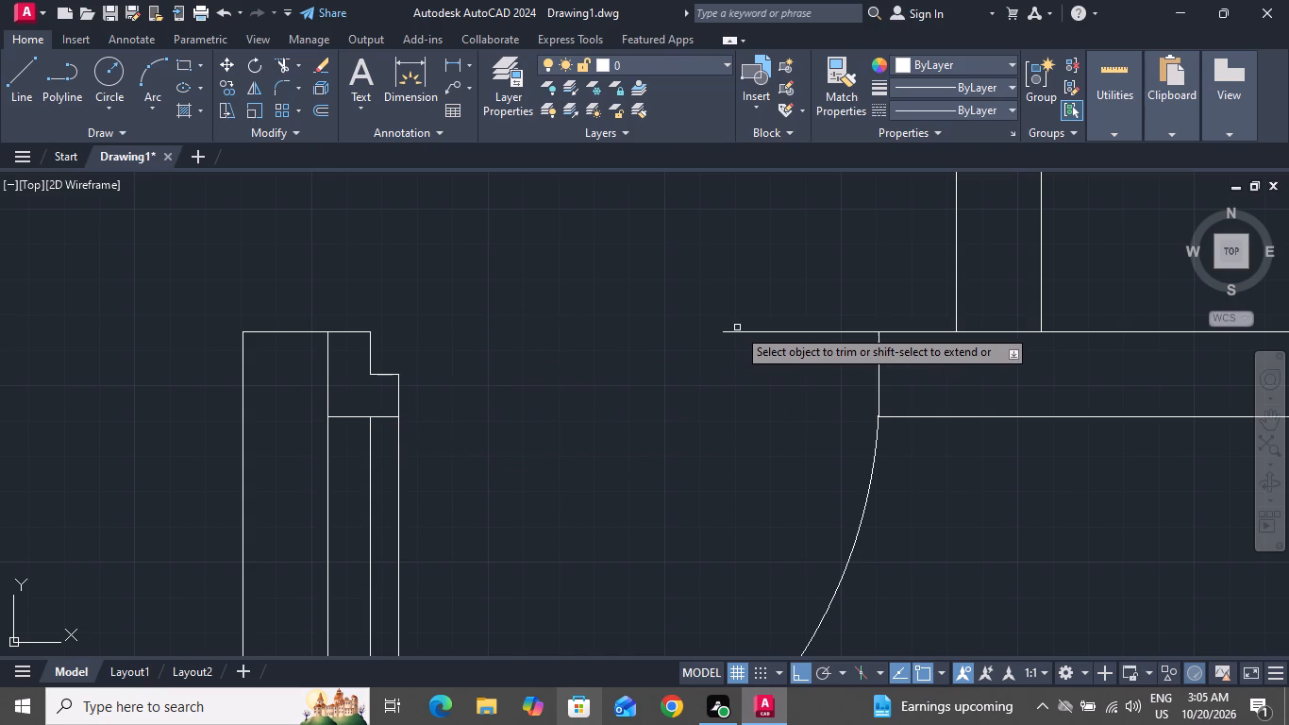
left_click(741, 331)
right_click(666, 375)
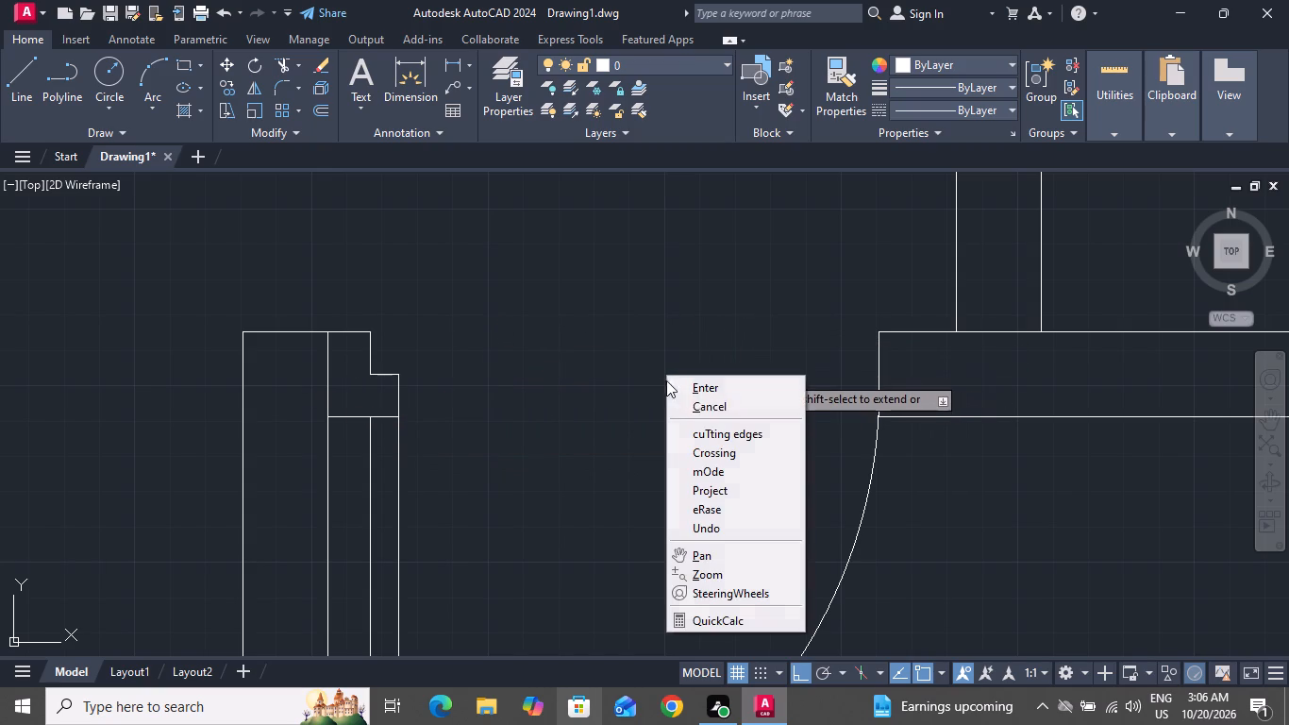
left_click(674, 405)
Draw a horizontal line across the right wall of the left-hand middle room, at its inner lower-right corner.
scroll(533, 339, "down", 4)
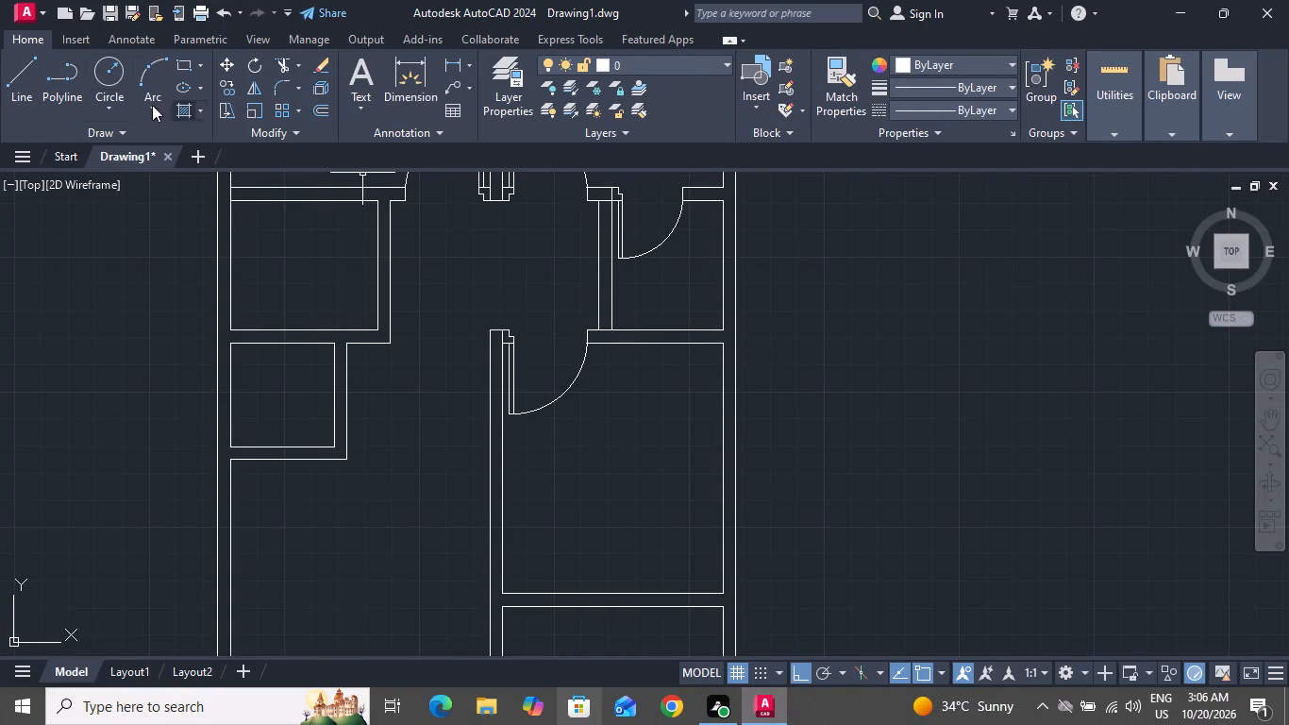
left_click(12, 69)
scroll(399, 346, "down", 1)
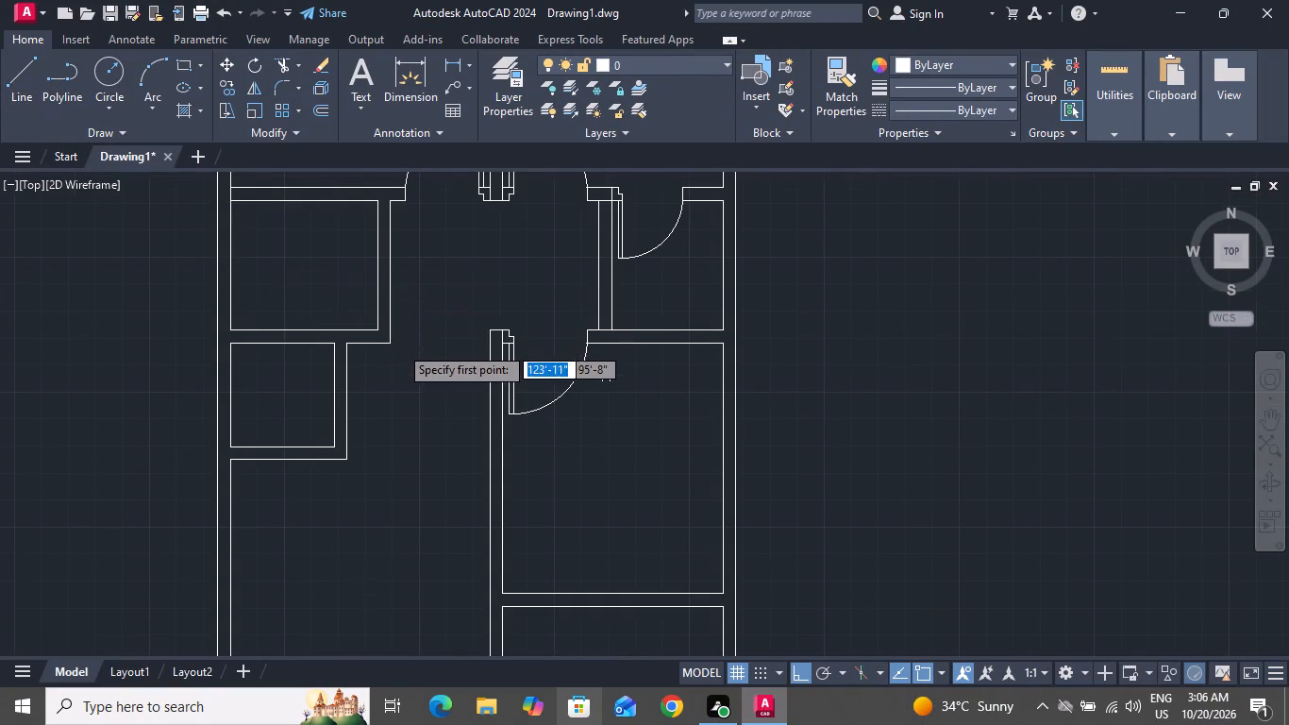
scroll(399, 334, "up", 3)
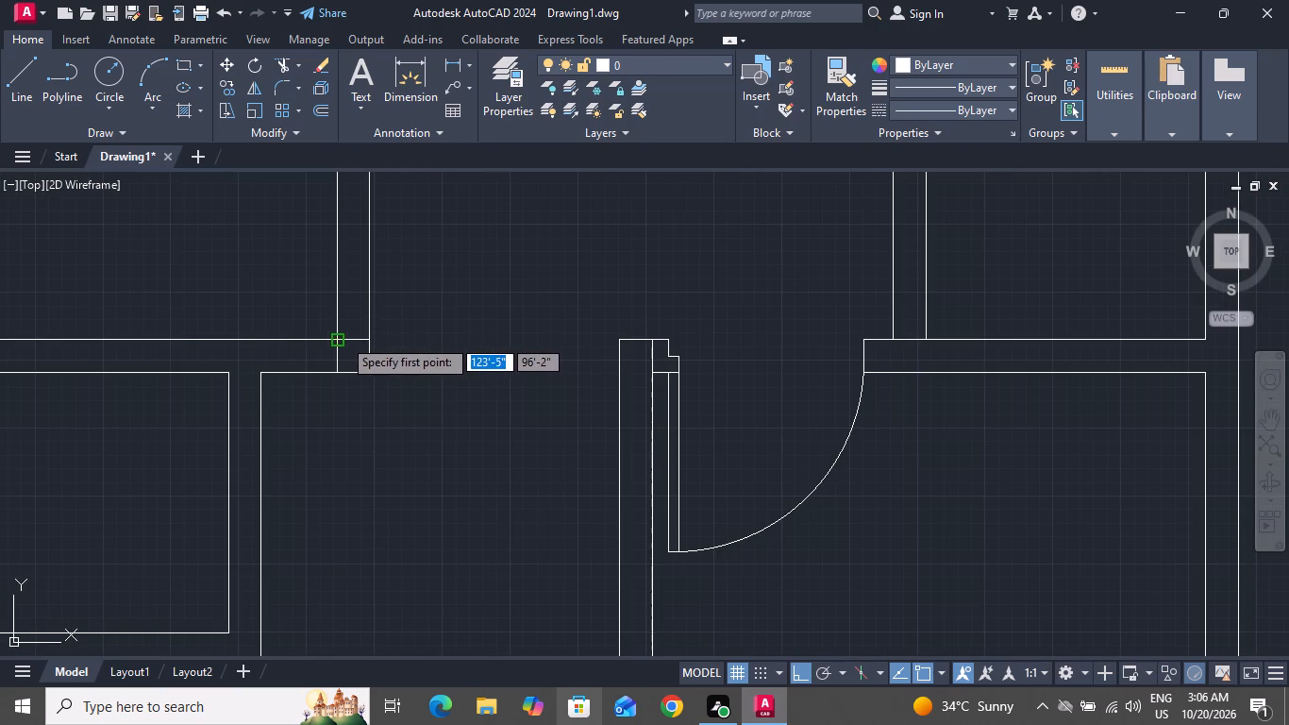
left_click(342, 338)
left_click(370, 338)
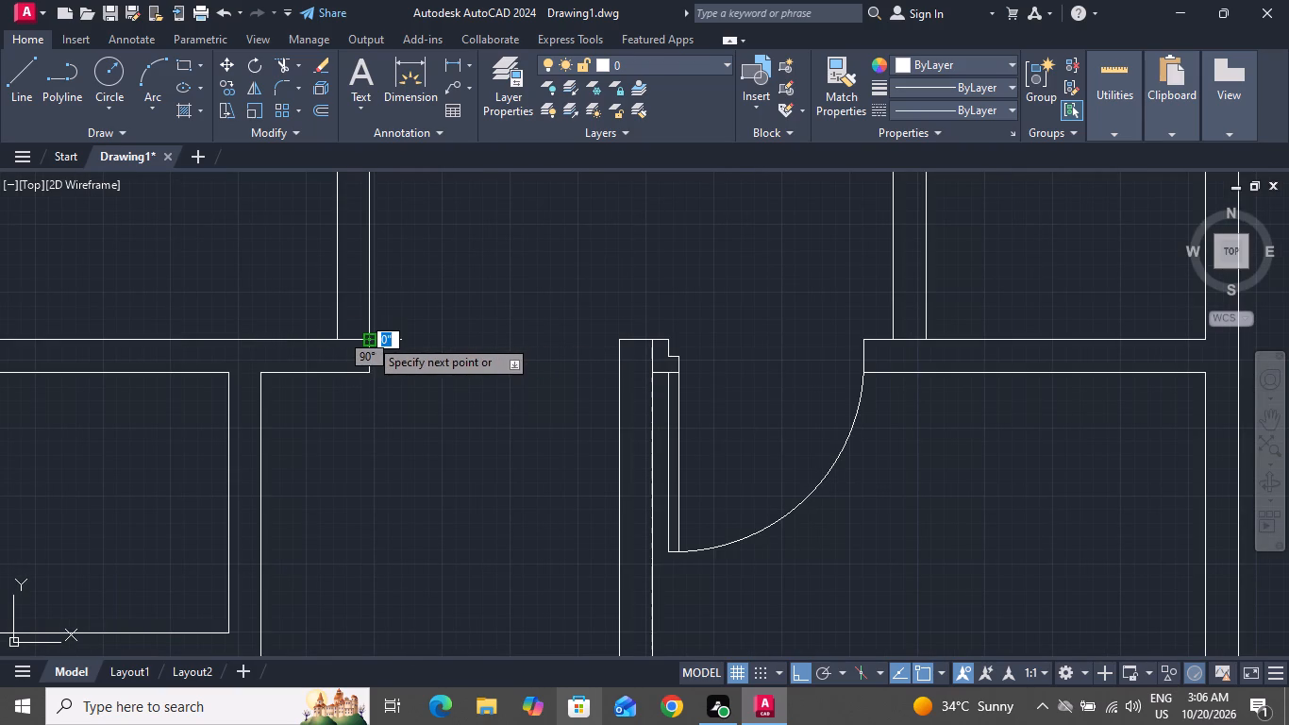
right_click(369, 338)
left_click(395, 362)
Offset the new line across the wall 3" upward as the left-hand middle room's lower door jamb.
type("O")
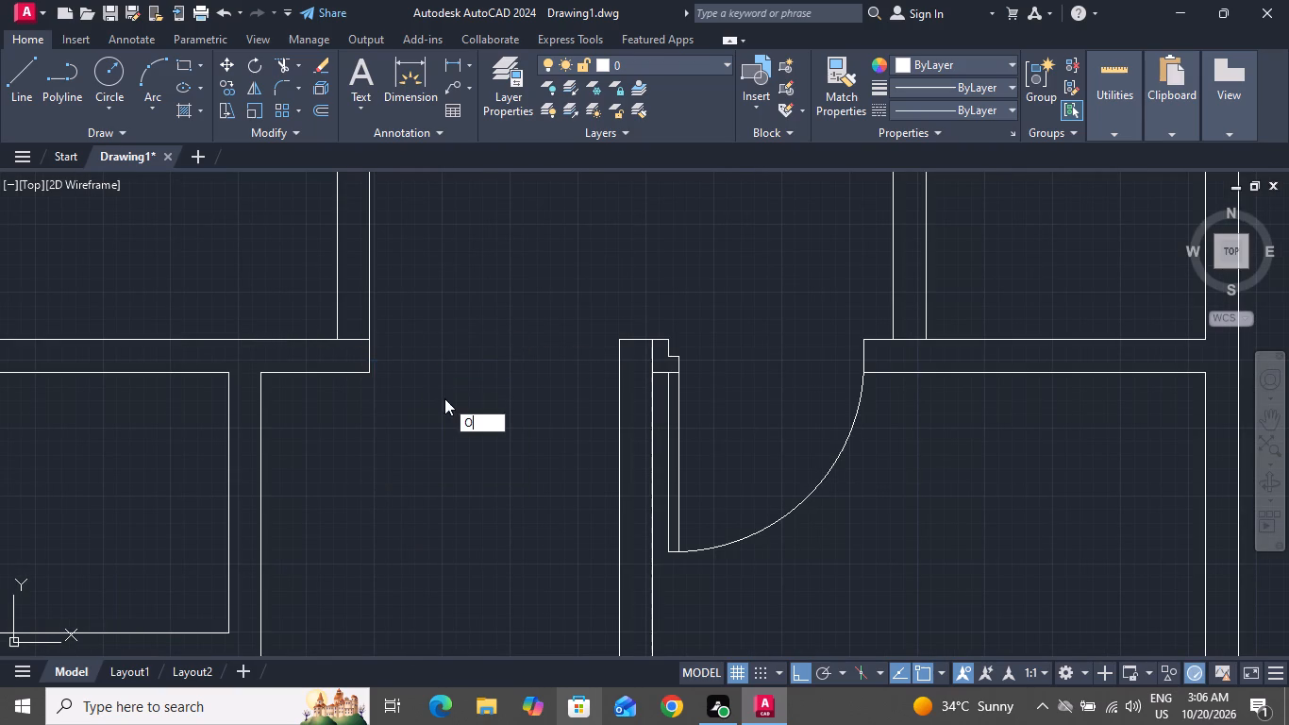
key("space")
key("3")
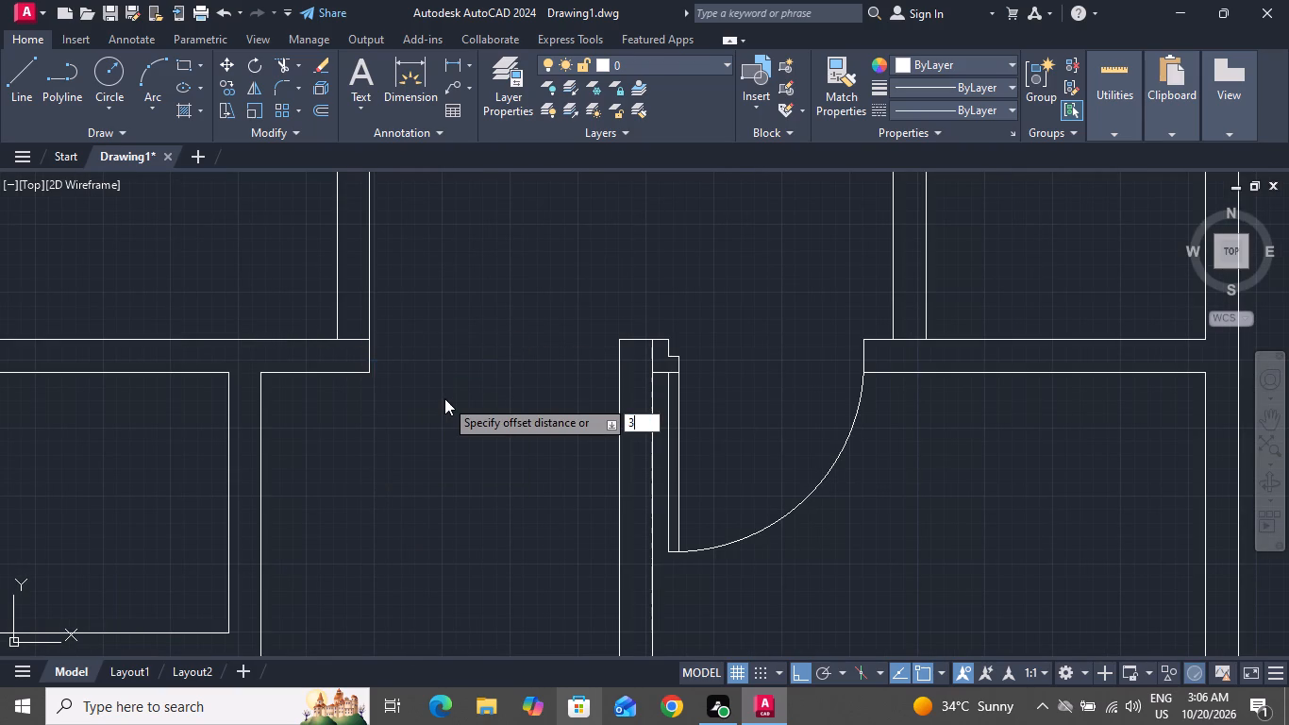
key("shift+quotedbl")
key("Return")
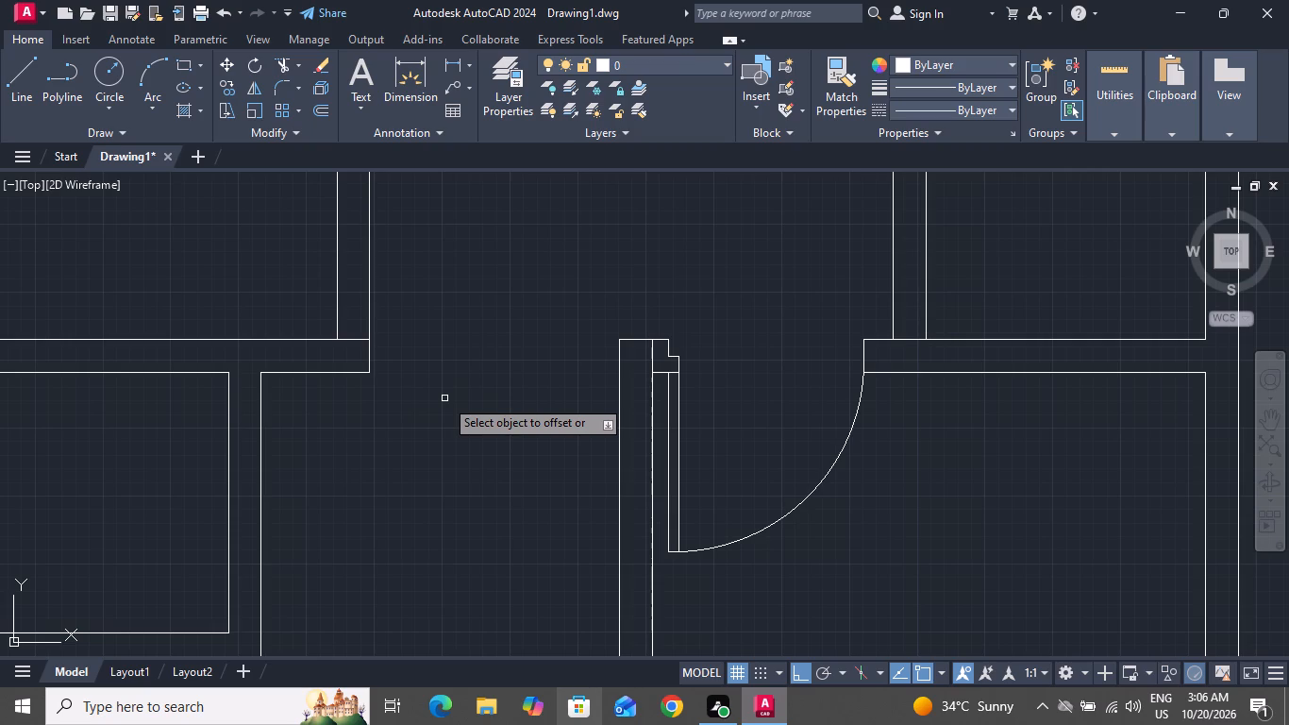
scroll(344, 427, "down", 2)
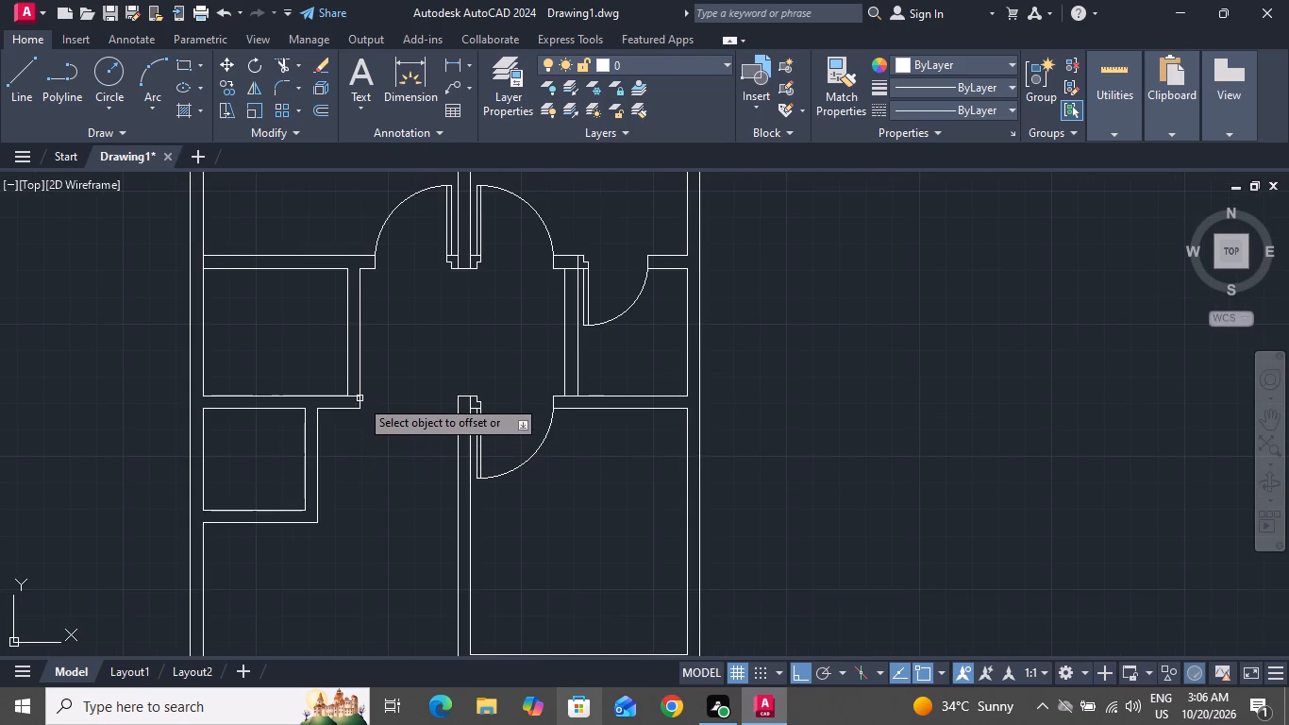
left_click(352, 396)
left_click(348, 380)
right_click(381, 406)
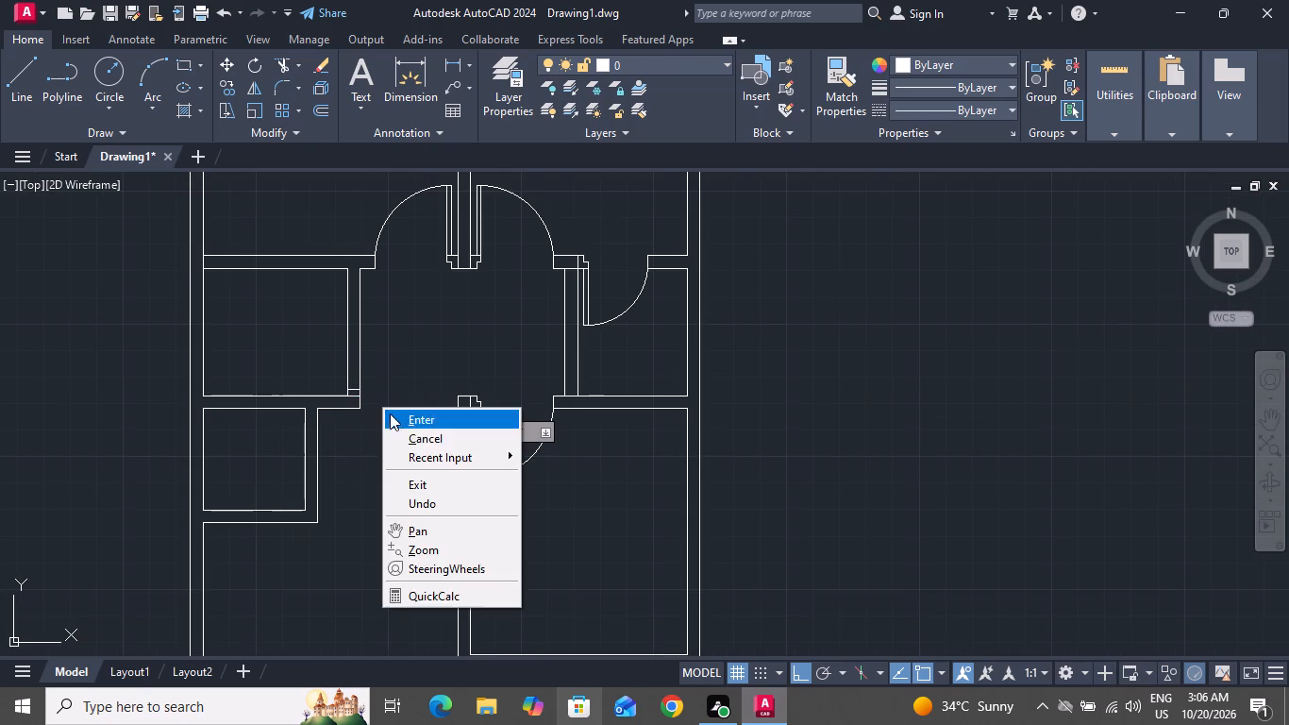
left_click(401, 429)
Offset the left-hand middle room's lower door jamb 2'6" upward as the upper jamb.
type("O 2'6")
key("shift+quotedbl")
key("Return")
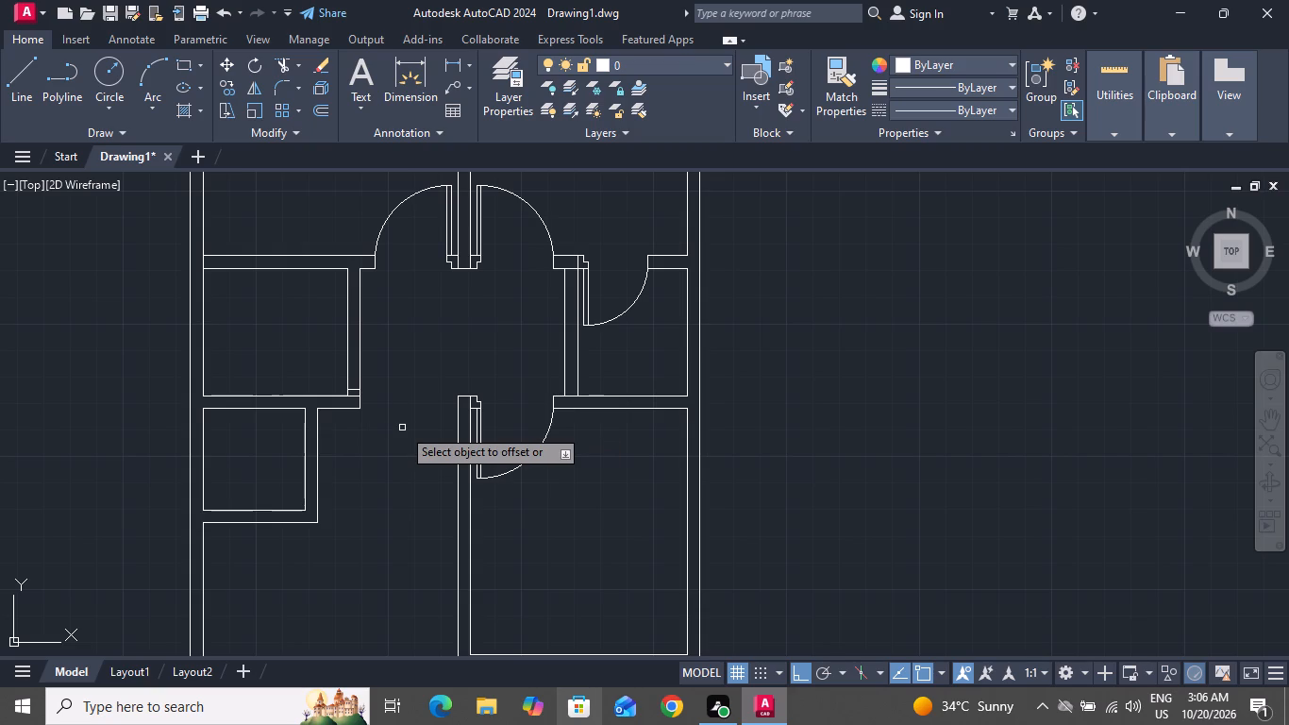
scroll(352, 396, "up", 4)
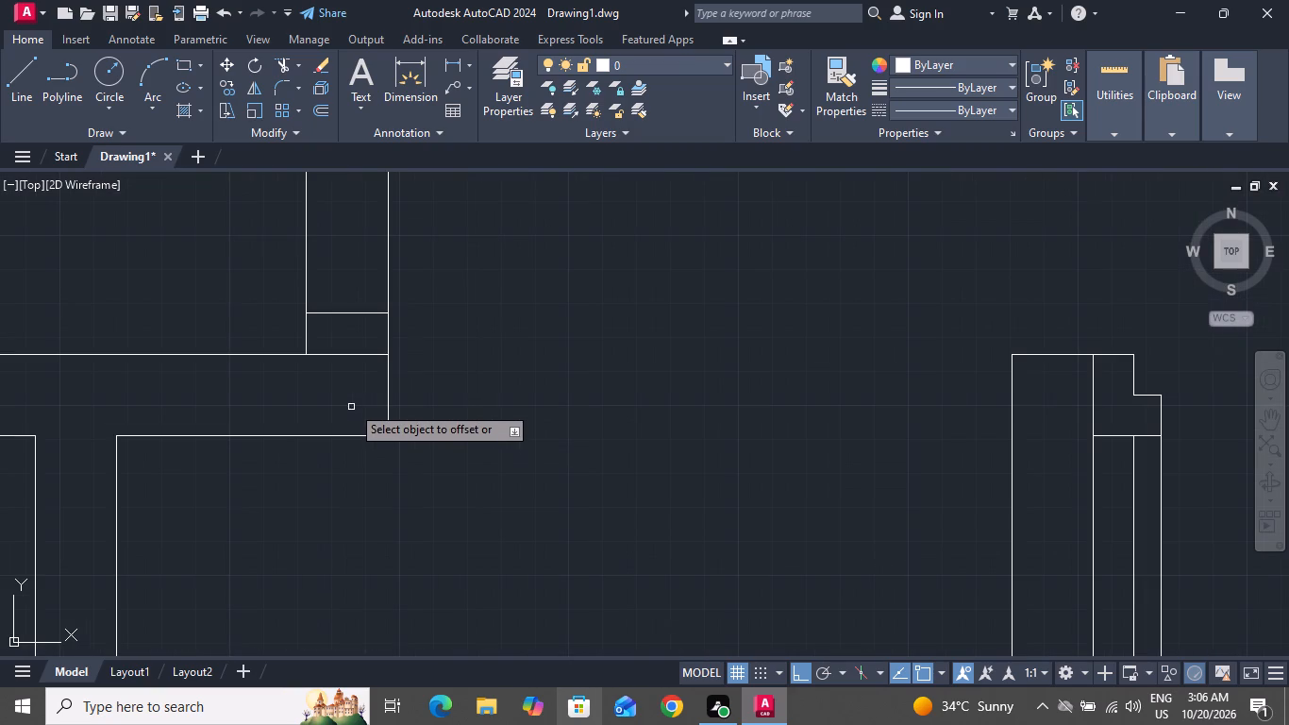
left_click(342, 313)
left_click(343, 230)
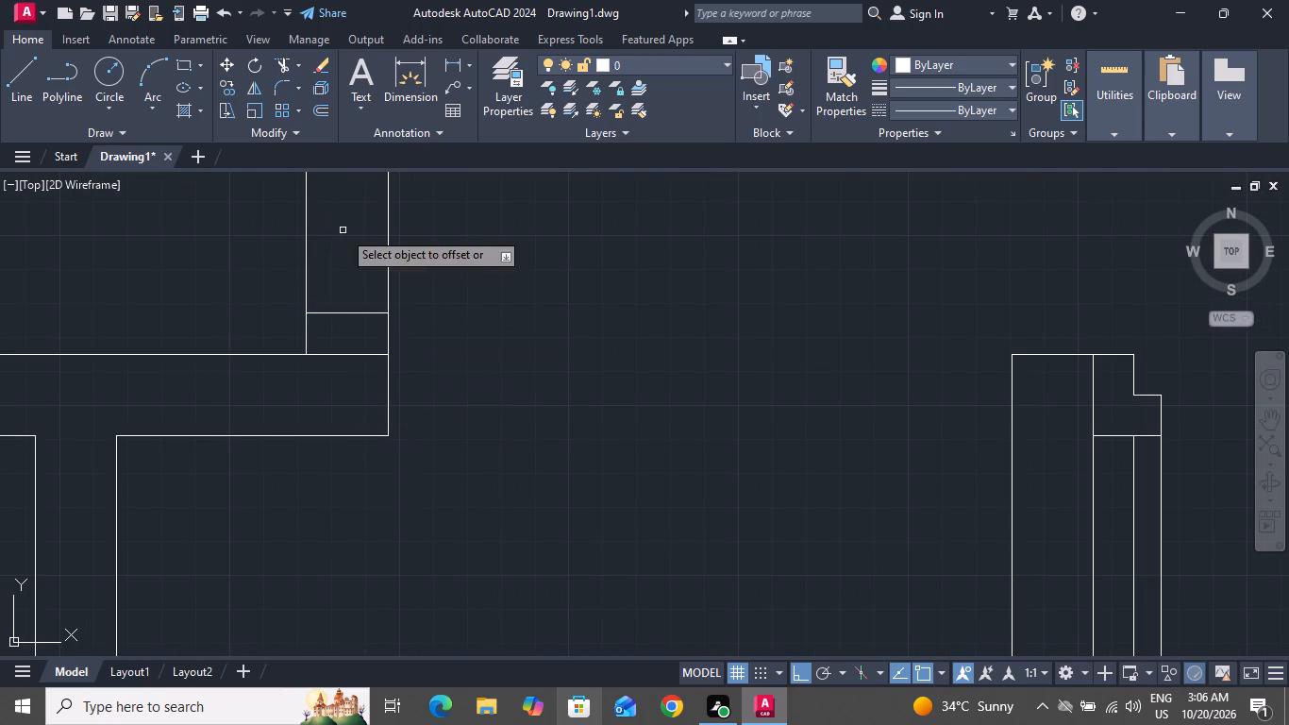
scroll(425, 352, "down", 4)
right_click(437, 289)
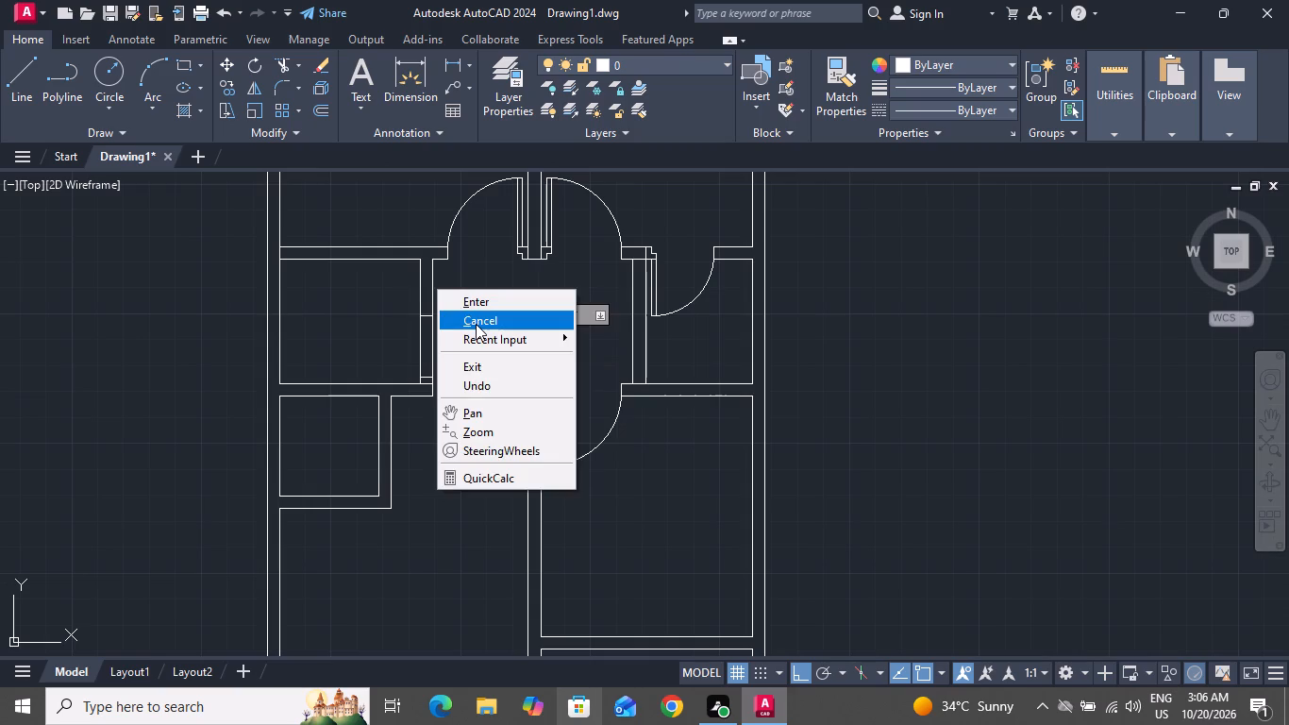
left_click(476, 324)
Draw a 2'6" horizontal line from the lower jamb's midpoint leftward into the left-hand middle room as its door leaf.
left_click(17, 76)
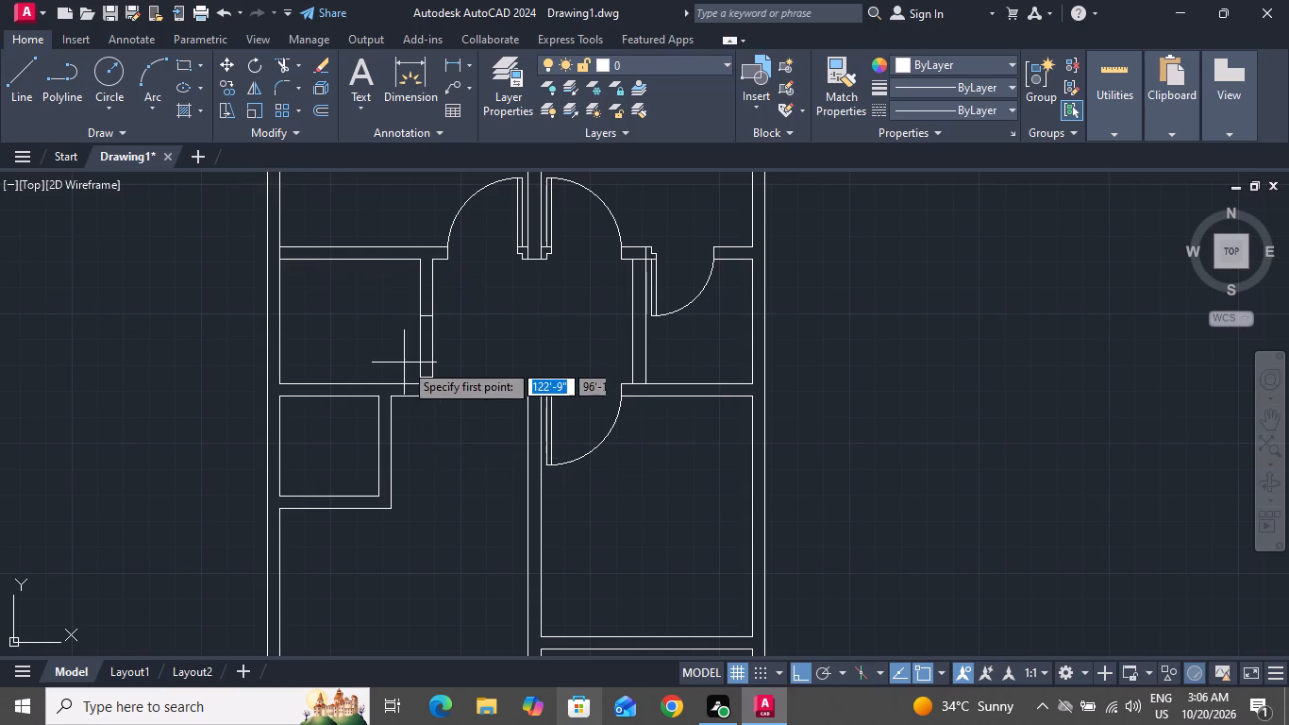
scroll(404, 362, "up", 3)
left_click(481, 423)
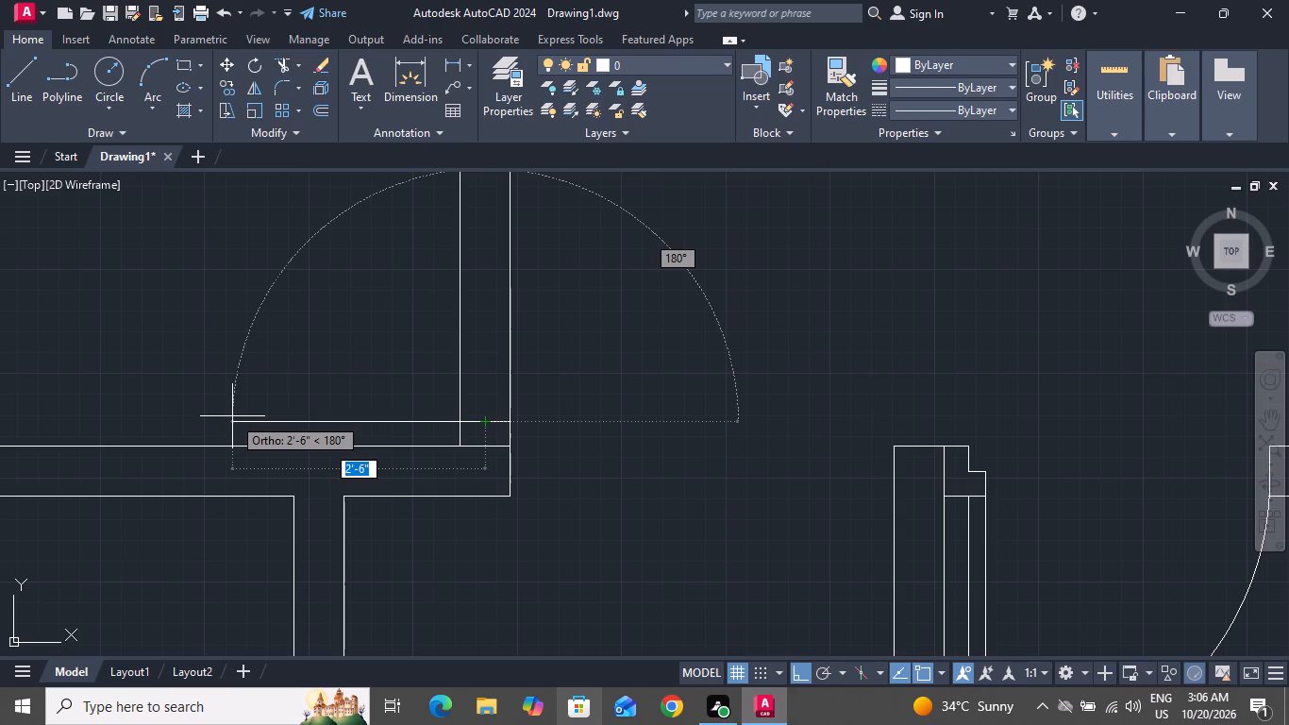
left_click(232, 416)
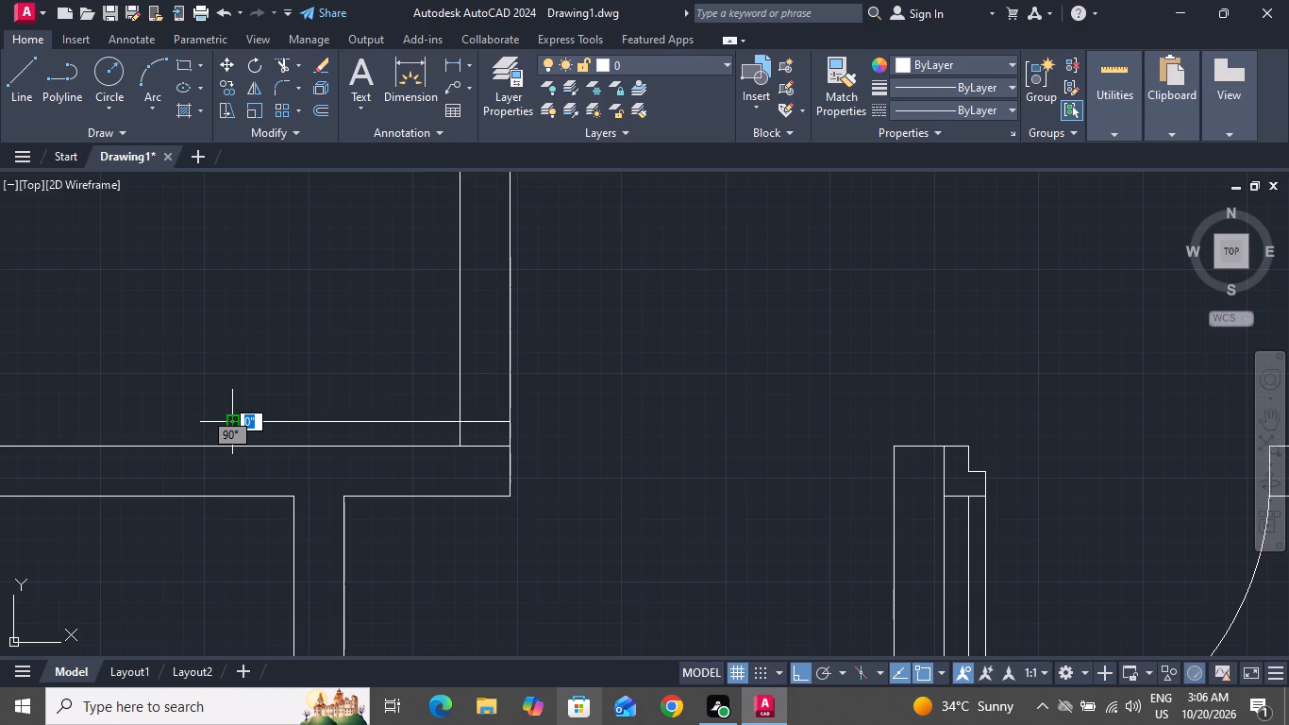
type("3'")
key("Return")
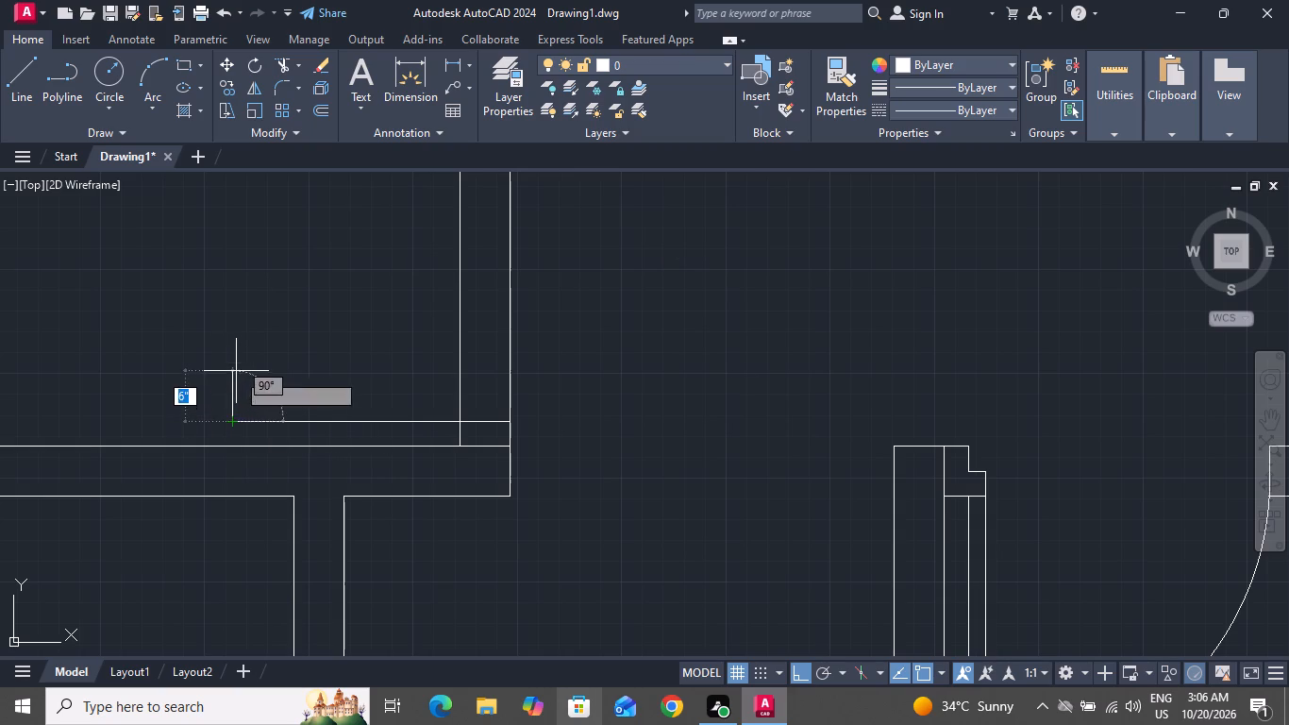
right_click_drag(208, 385, 159, 425)
left_click(214, 454)
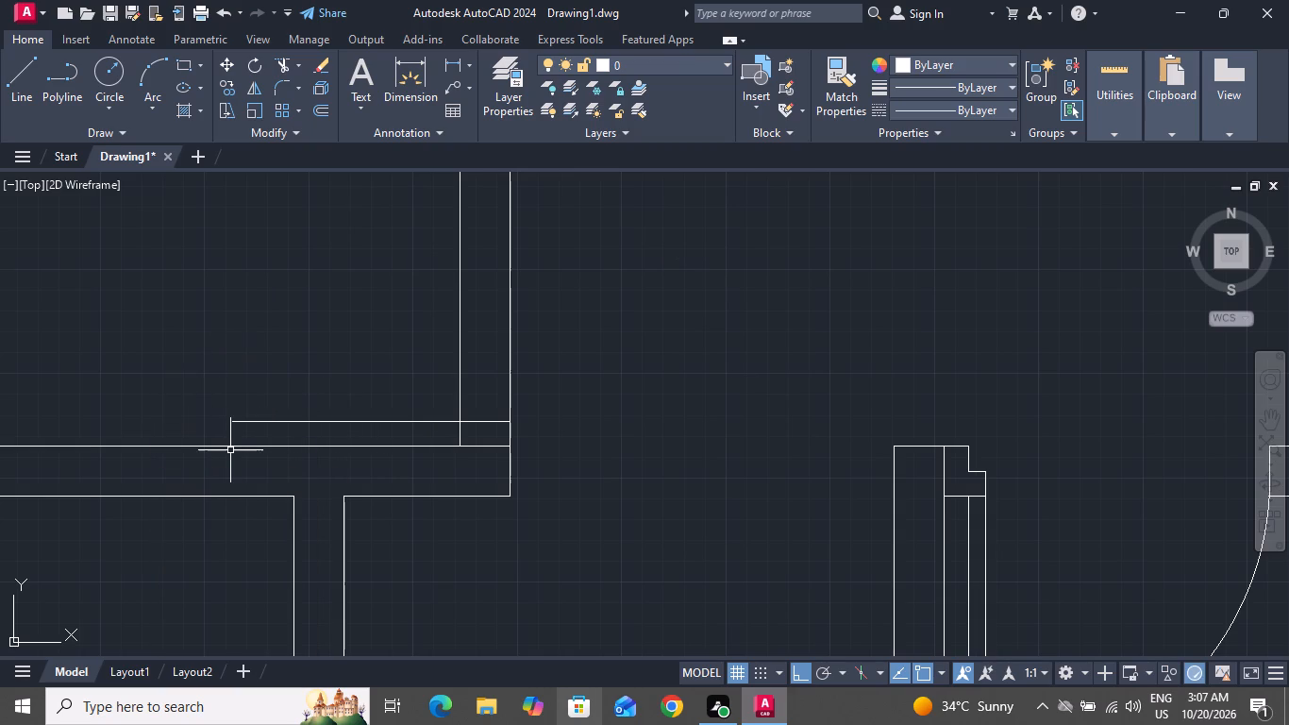
Offset the left-hand middle room's door leaf line 2" upward.
key("o")
key("space")
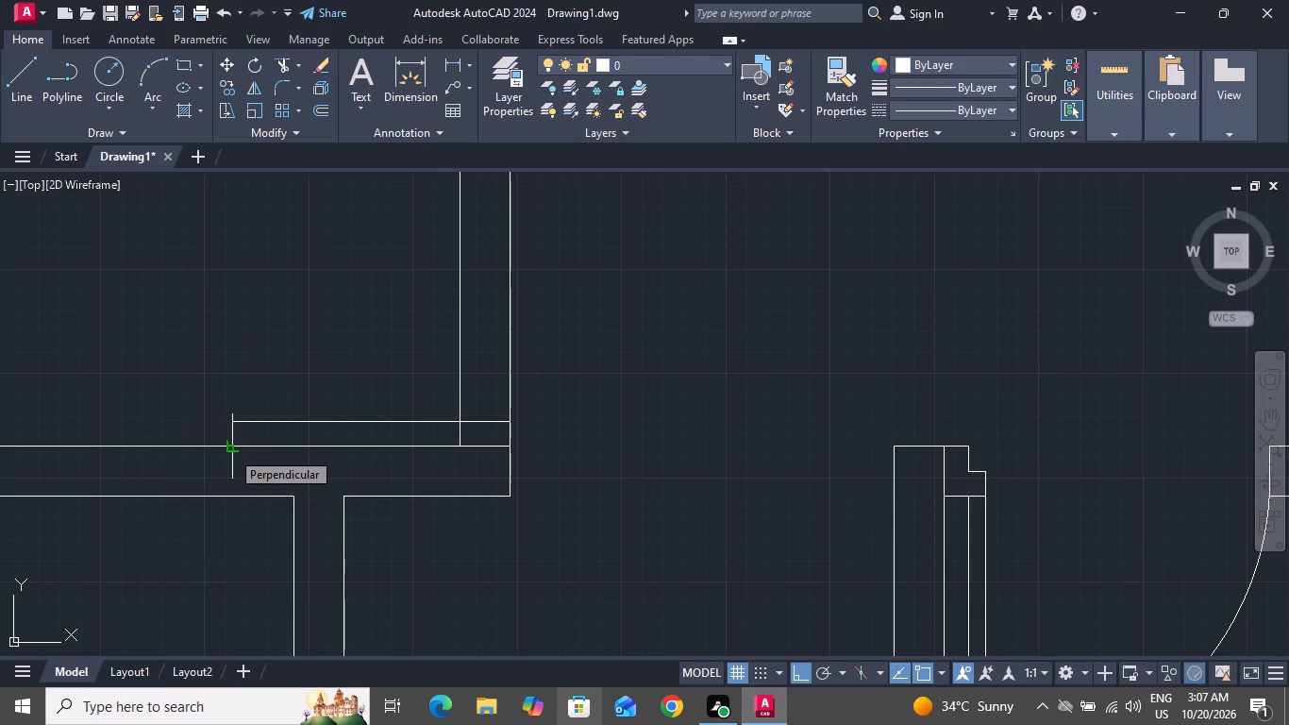
key("2")
key("shift+quotedbl")
key("Return")
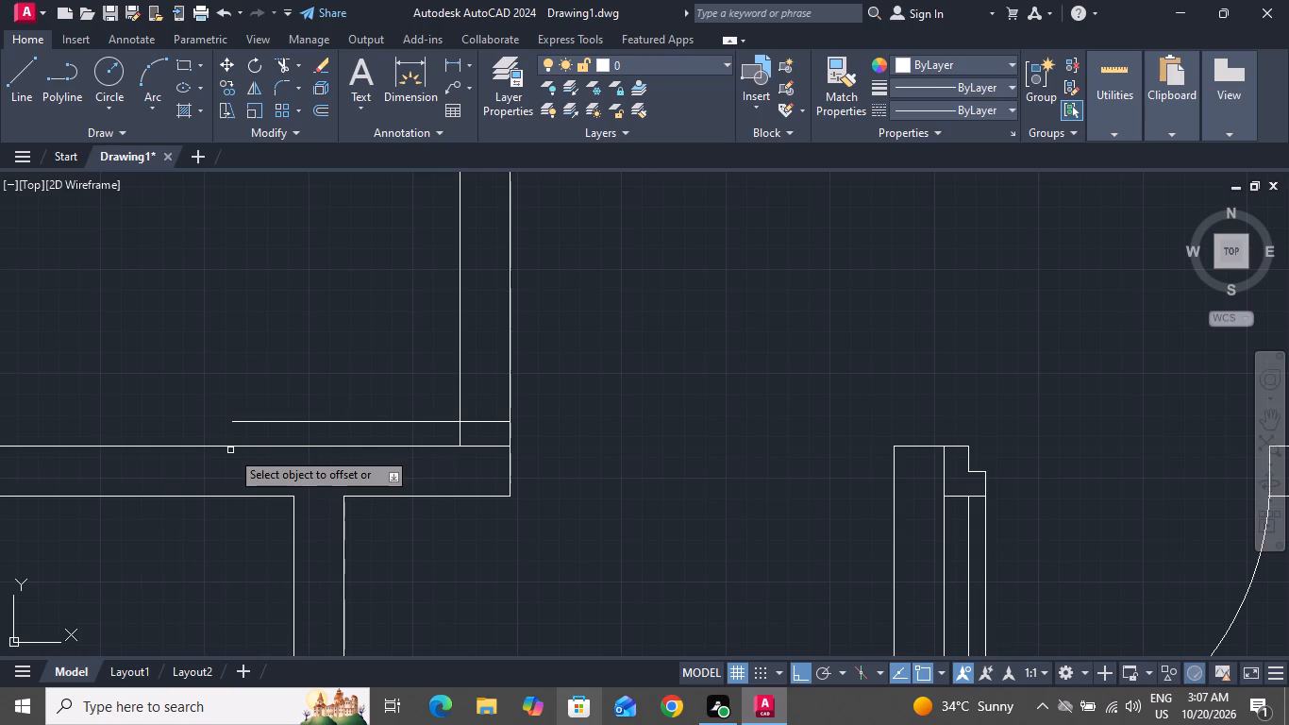
left_click(441, 422)
left_click(427, 400)
right_click(419, 375)
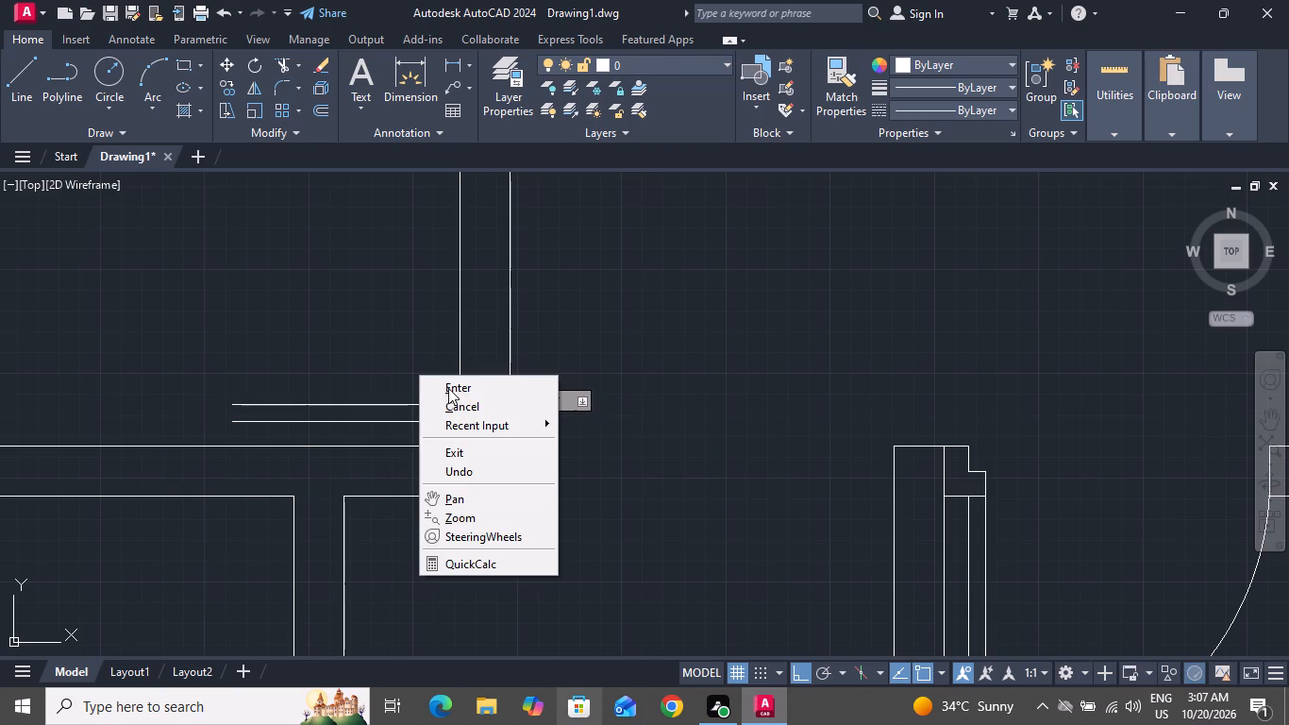
left_click(453, 396)
Draw a three-point door swing arc from the upper jamb's midpoint through the upper leaf line's left end to the lower one's.
scroll(482, 450, "down", 3)
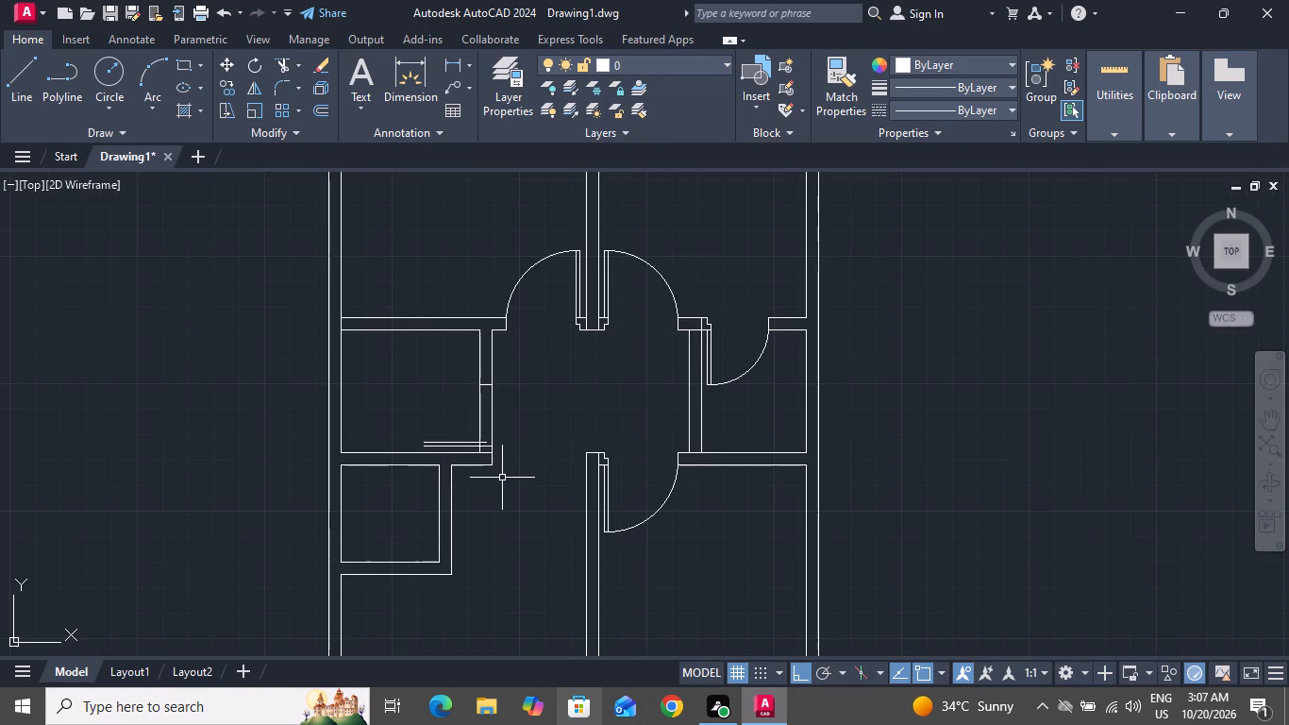
type("A")
key("space")
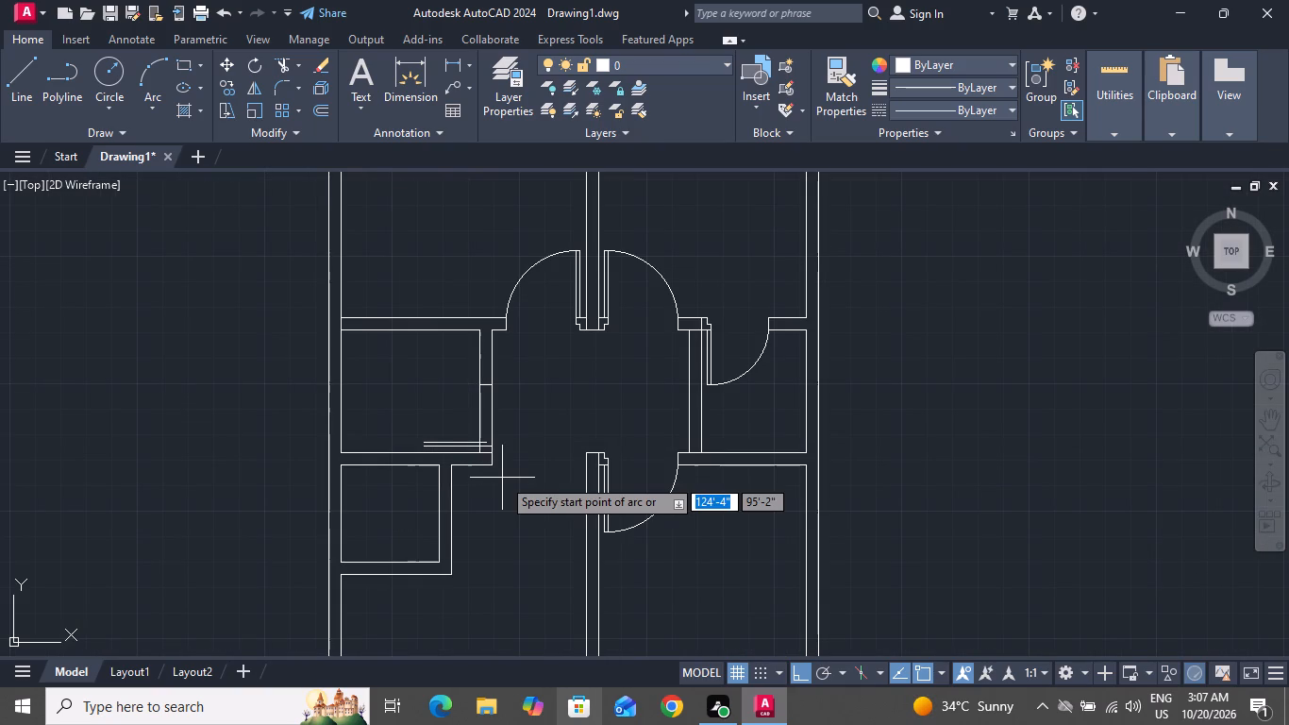
scroll(498, 395, "up", 3)
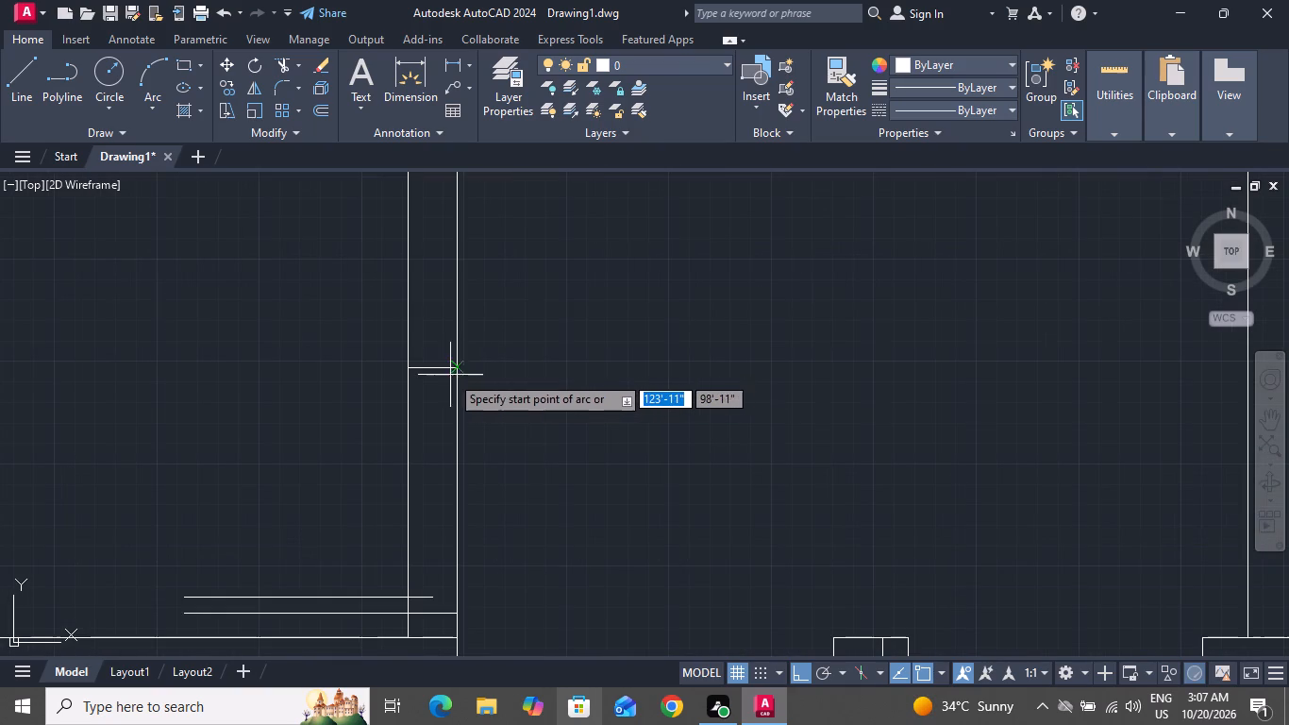
left_click(434, 364)
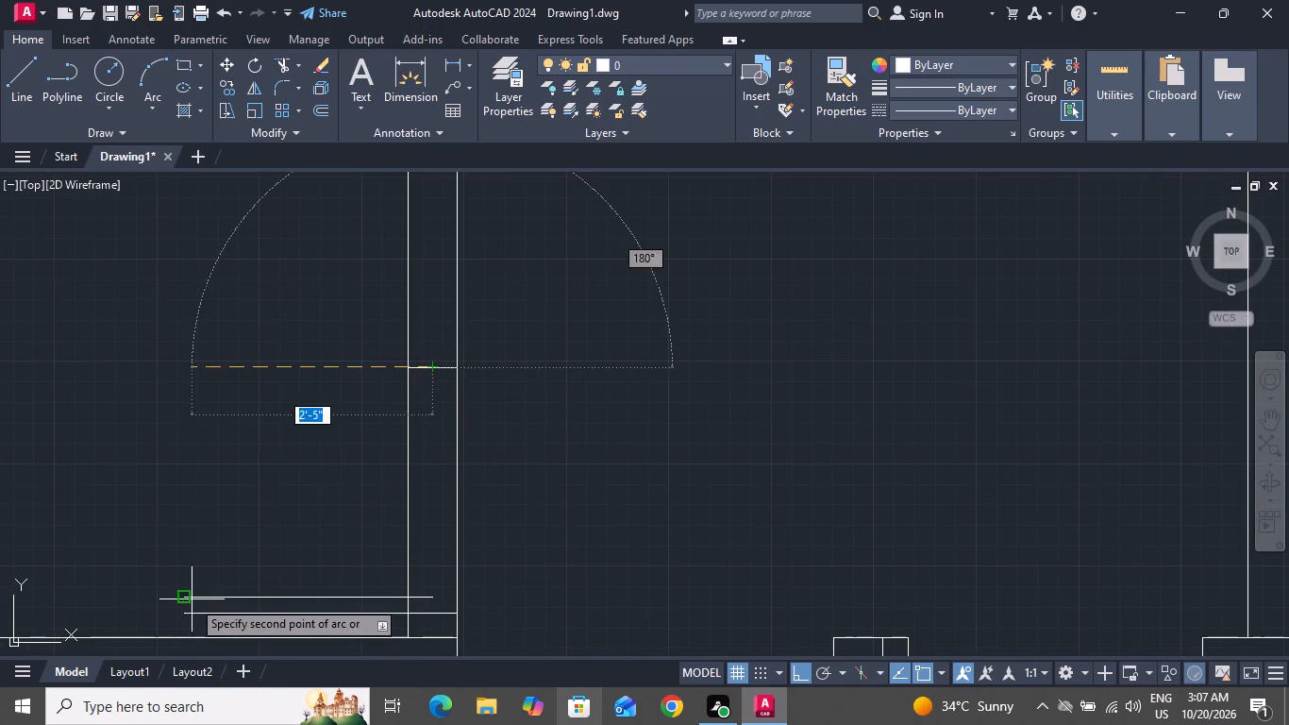
left_click(185, 599)
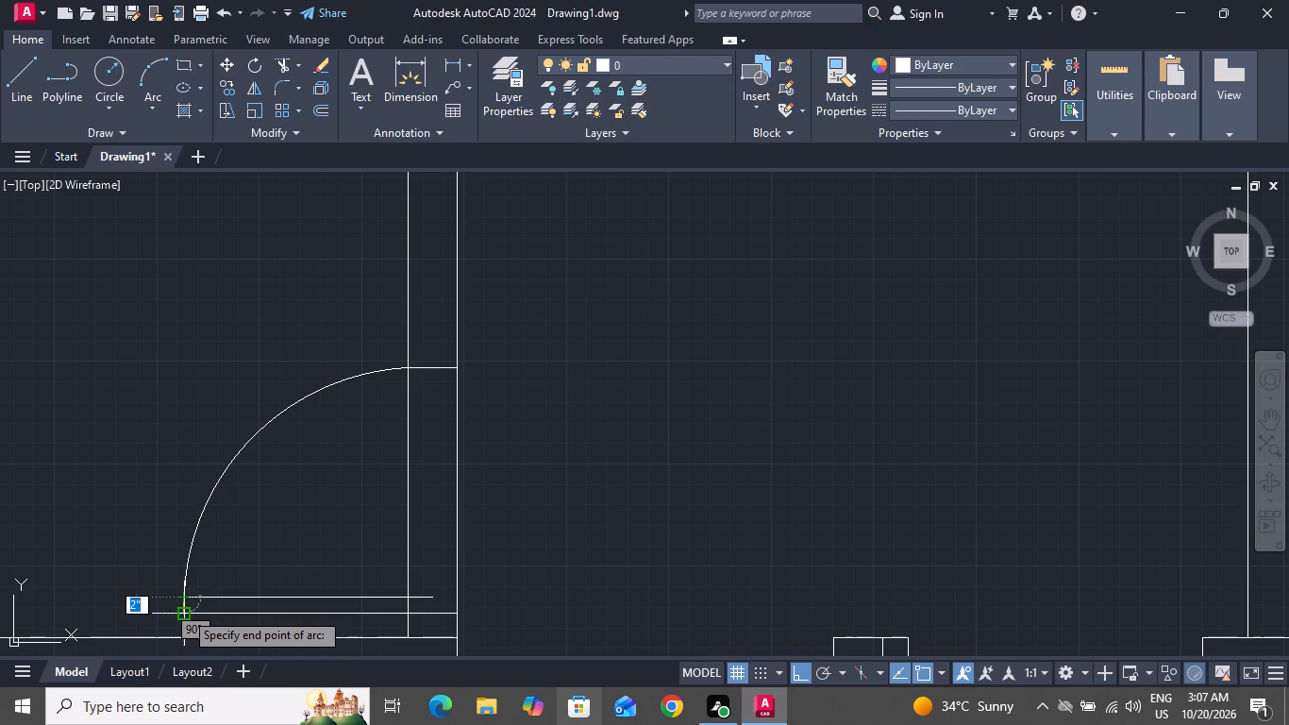
left_click(185, 621)
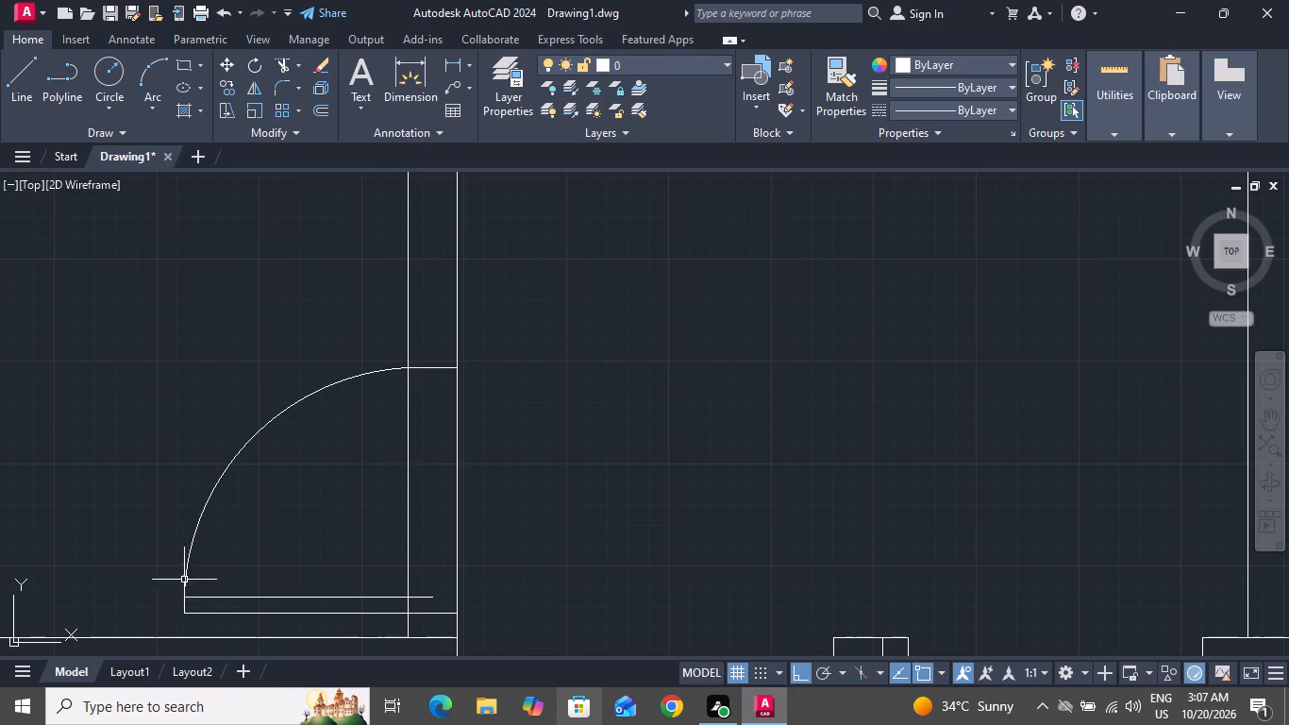
Draw a short vertical line closing the right end of the left-hand middle room's door leaf at the lower jamb's midpoint.
scroll(184, 559, "down", 3)
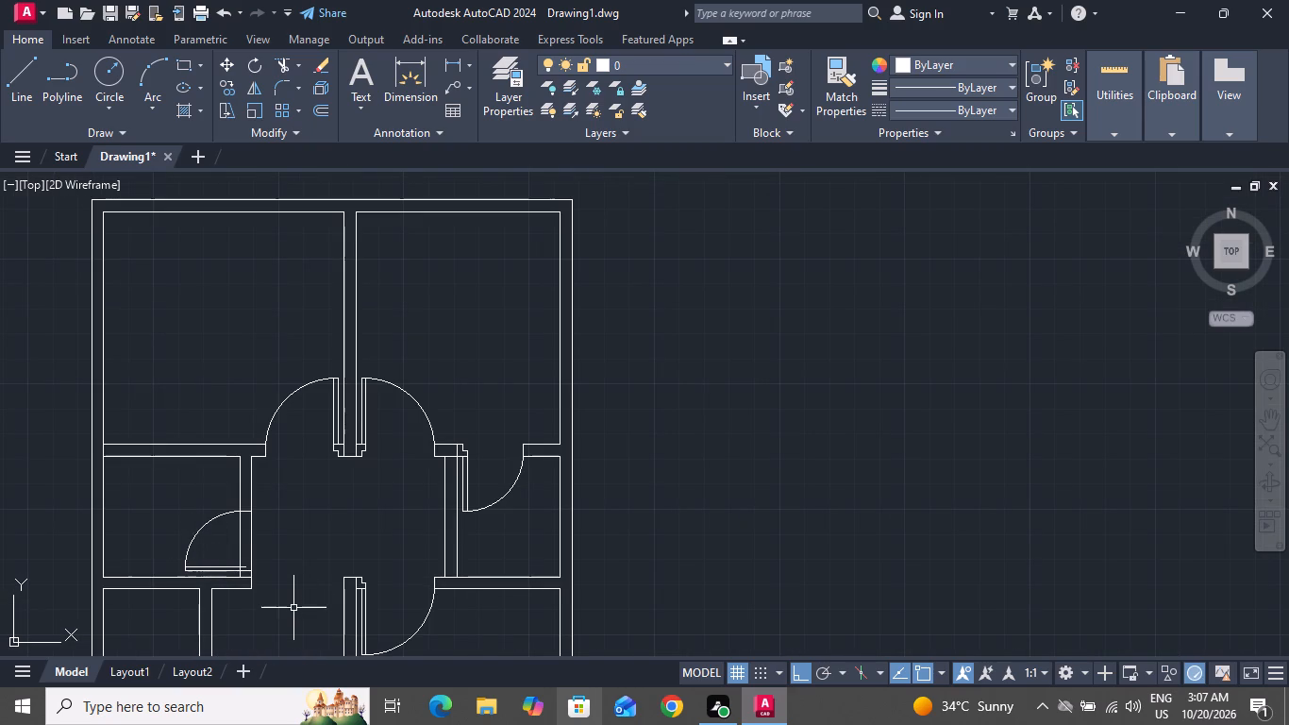
scroll(293, 608, "up", 2)
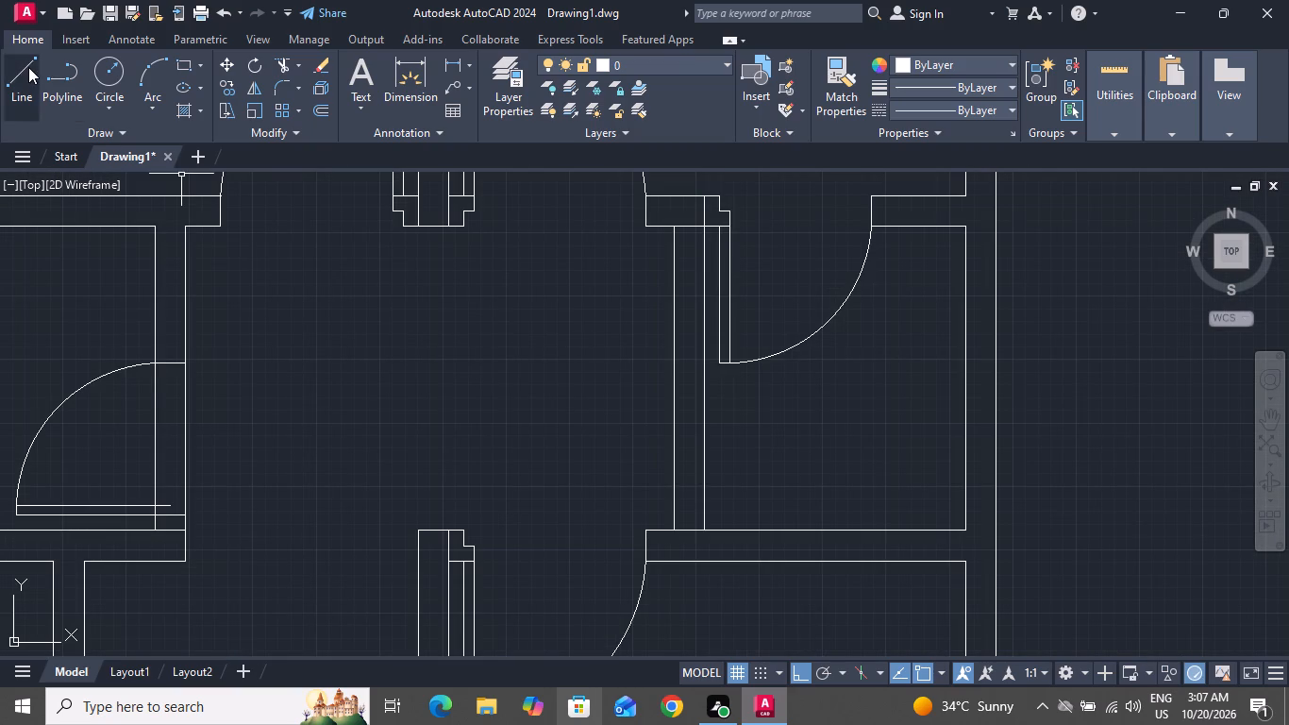
left_click(28, 67)
scroll(164, 522, "up", 3)
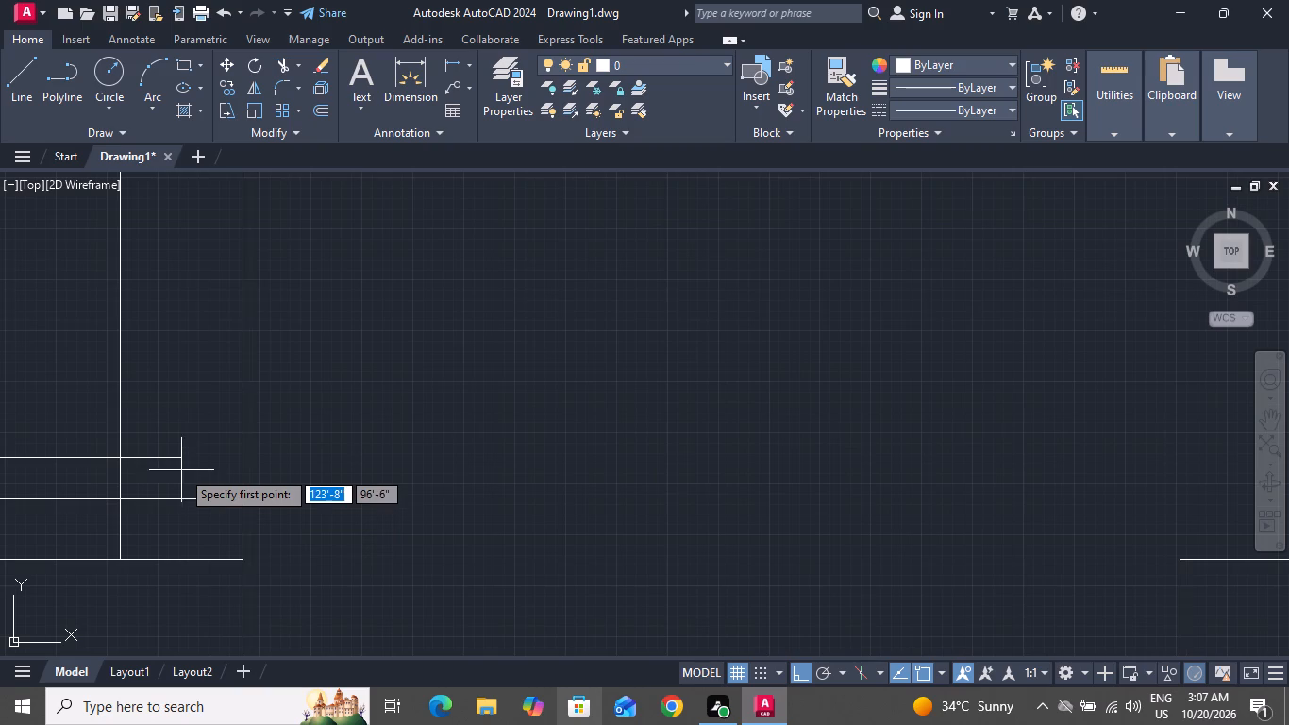
left_click(180, 461)
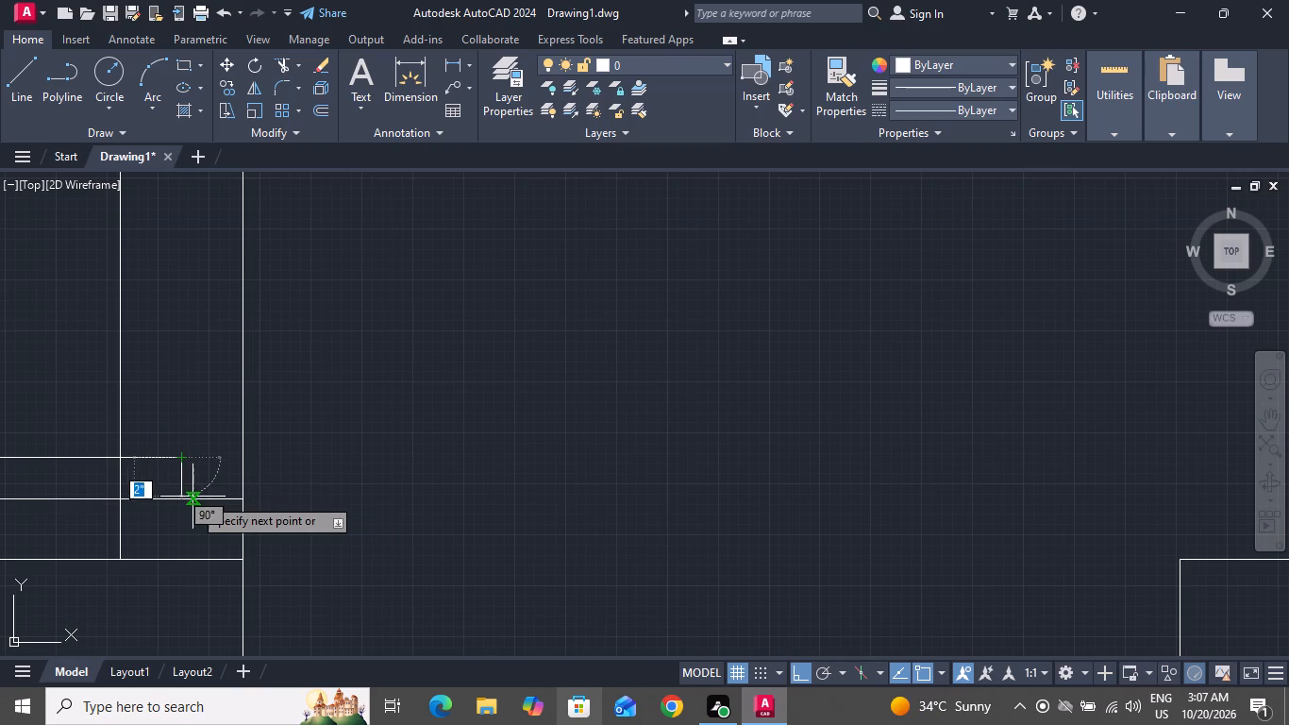
left_click(187, 498)
right_click(187, 498)
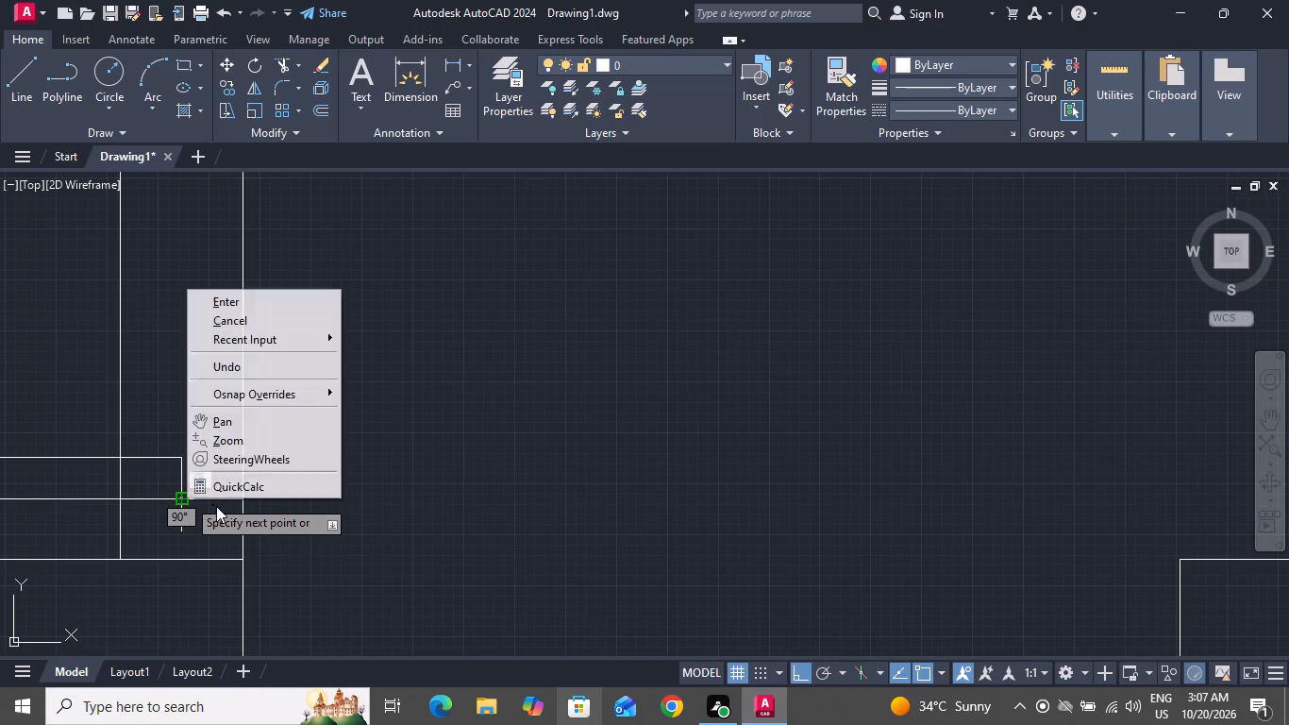
left_click(232, 324)
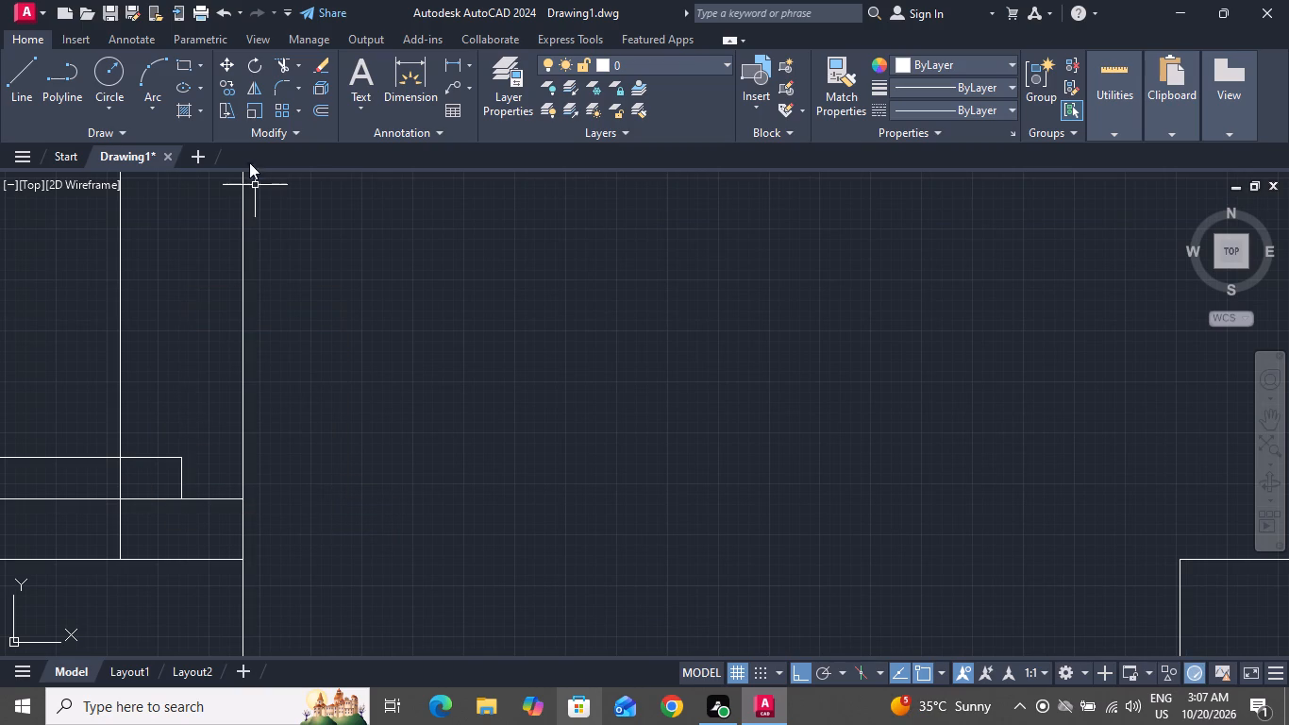
Trim the lower jamb's left half between the inner wall line and the door leaf's closing line.
left_click(287, 61)
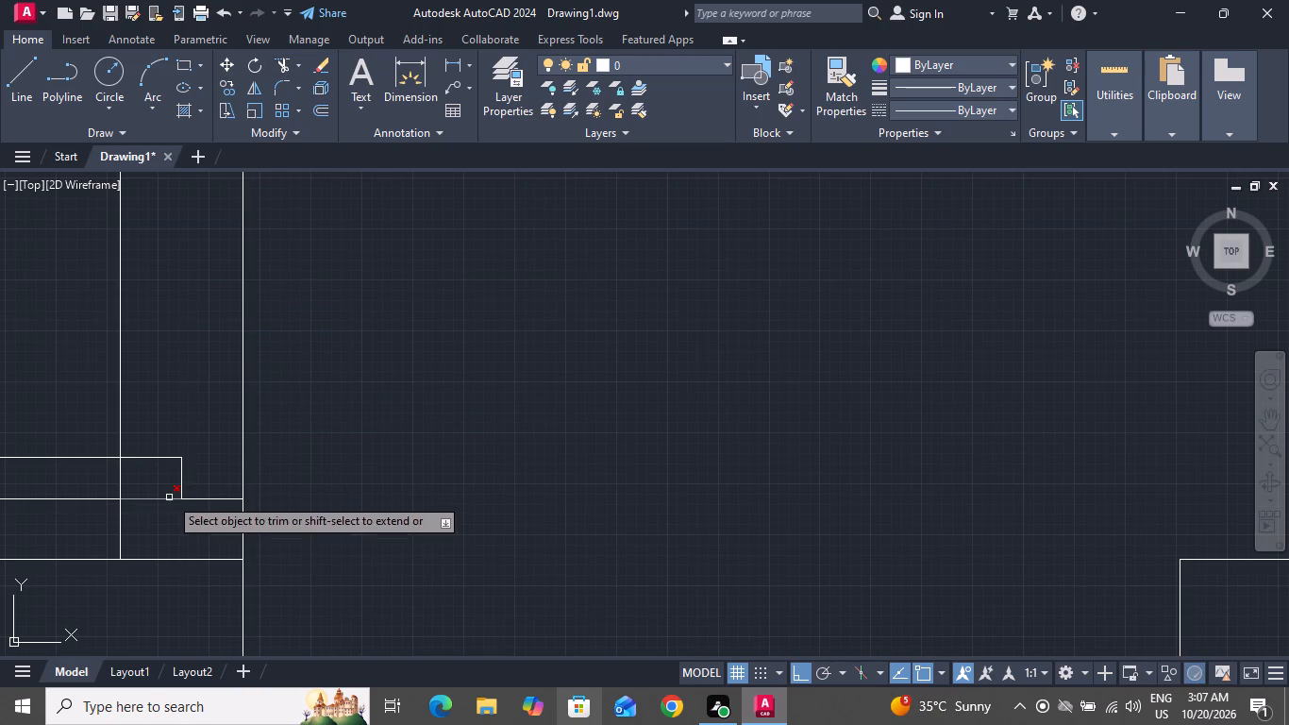
left_click(166, 493)
left_click(167, 513)
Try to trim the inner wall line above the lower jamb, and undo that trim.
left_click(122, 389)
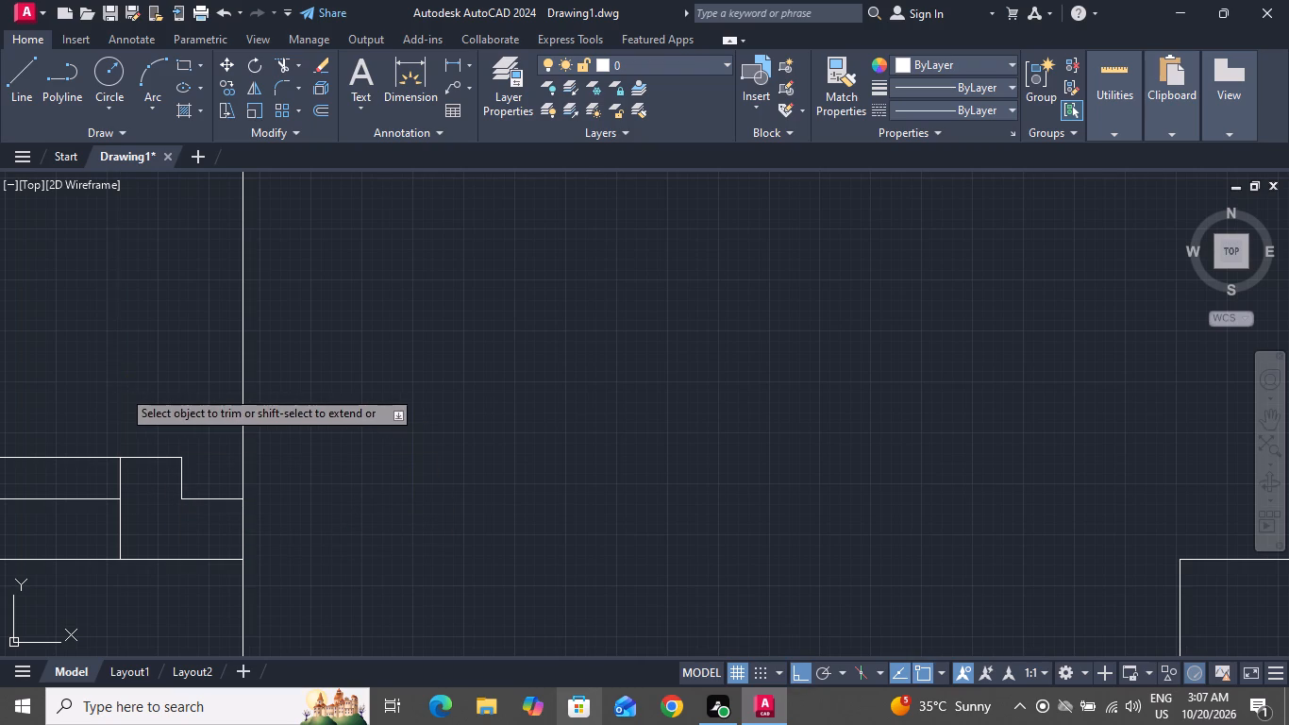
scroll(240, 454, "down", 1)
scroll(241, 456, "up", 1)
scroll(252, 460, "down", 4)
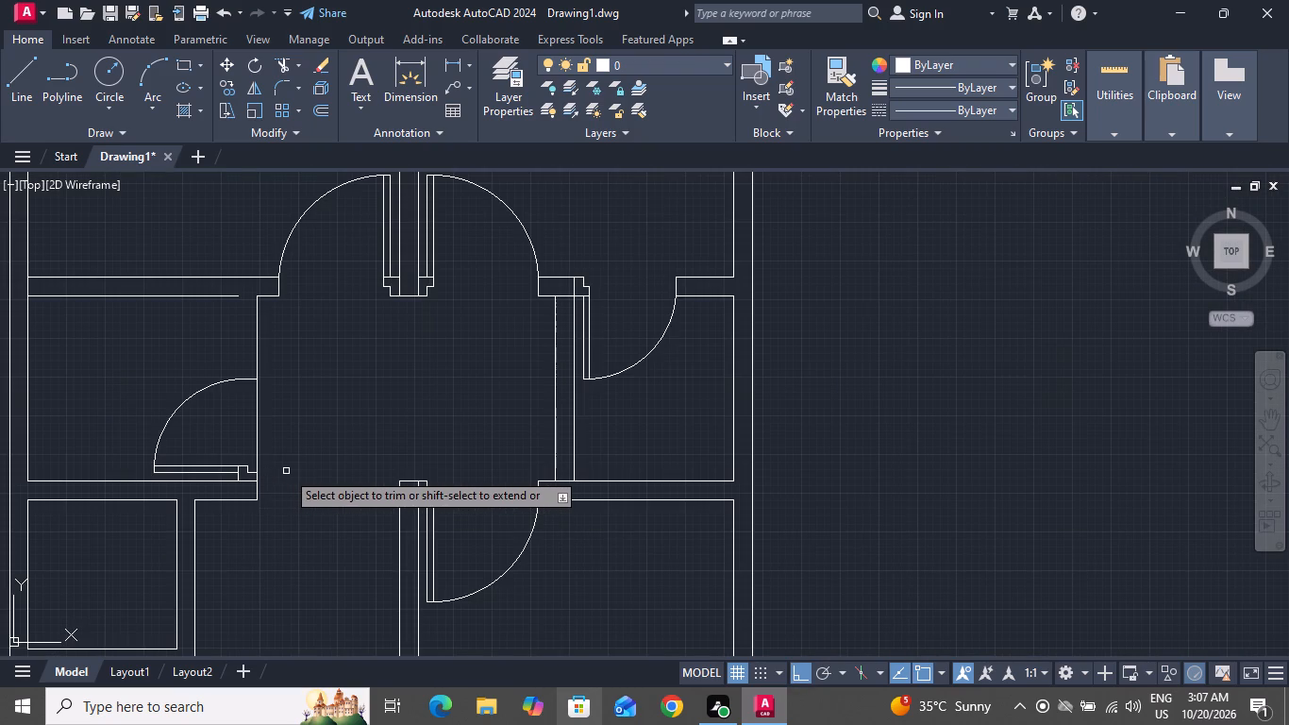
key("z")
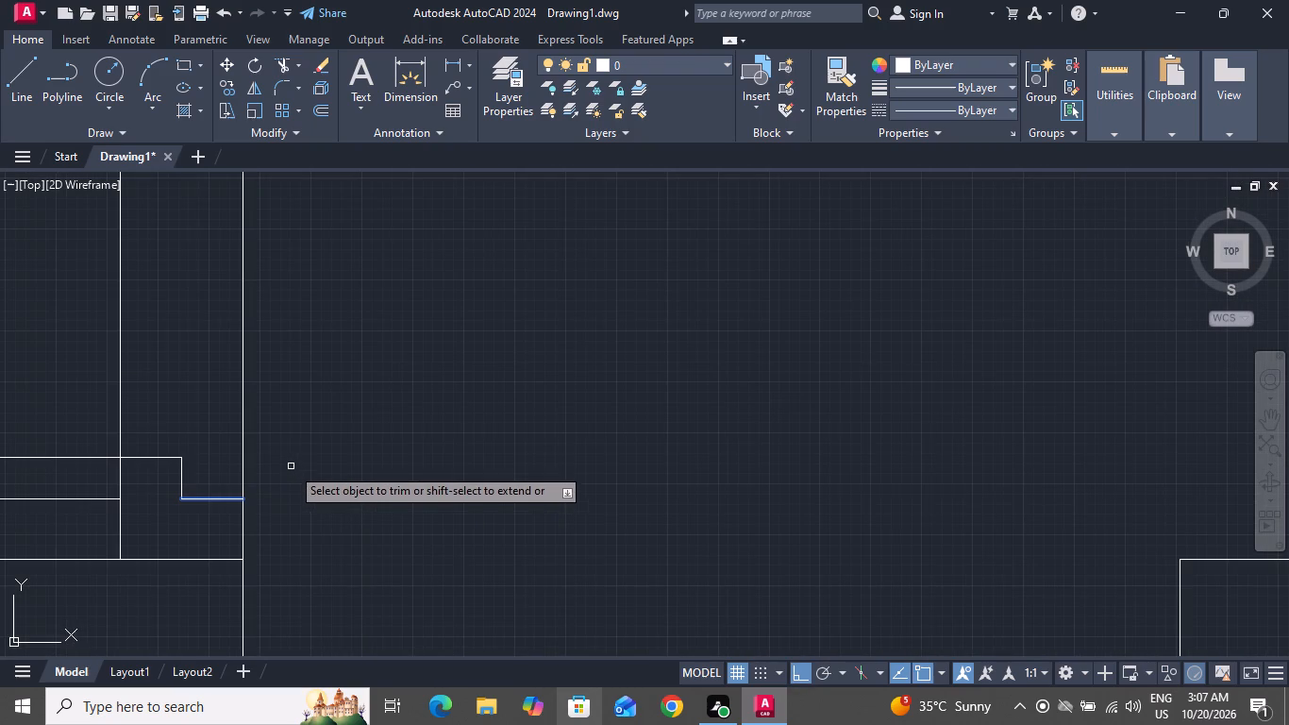
Trim the outer and inner wall lines across the left-hand middle room's door opening between its two jambs.
scroll(480, 543, "down", 3)
left_click(459, 470)
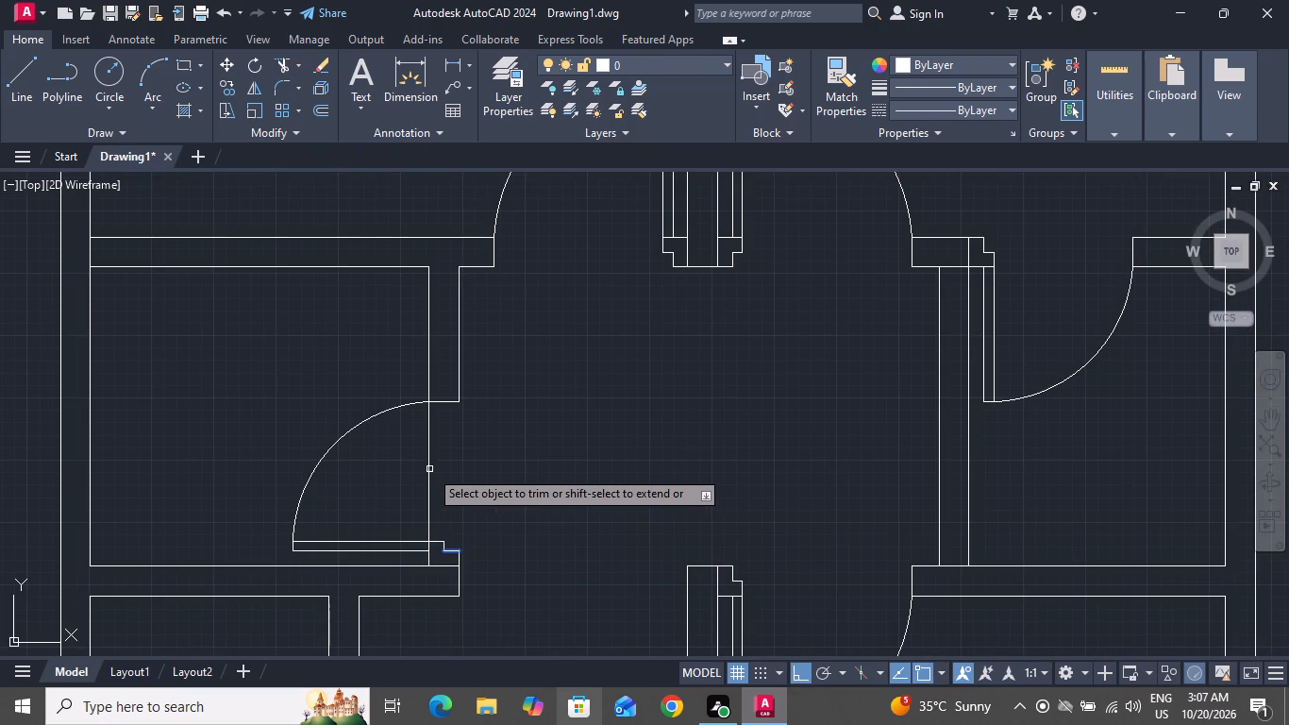
left_click(427, 469)
right_click(481, 482)
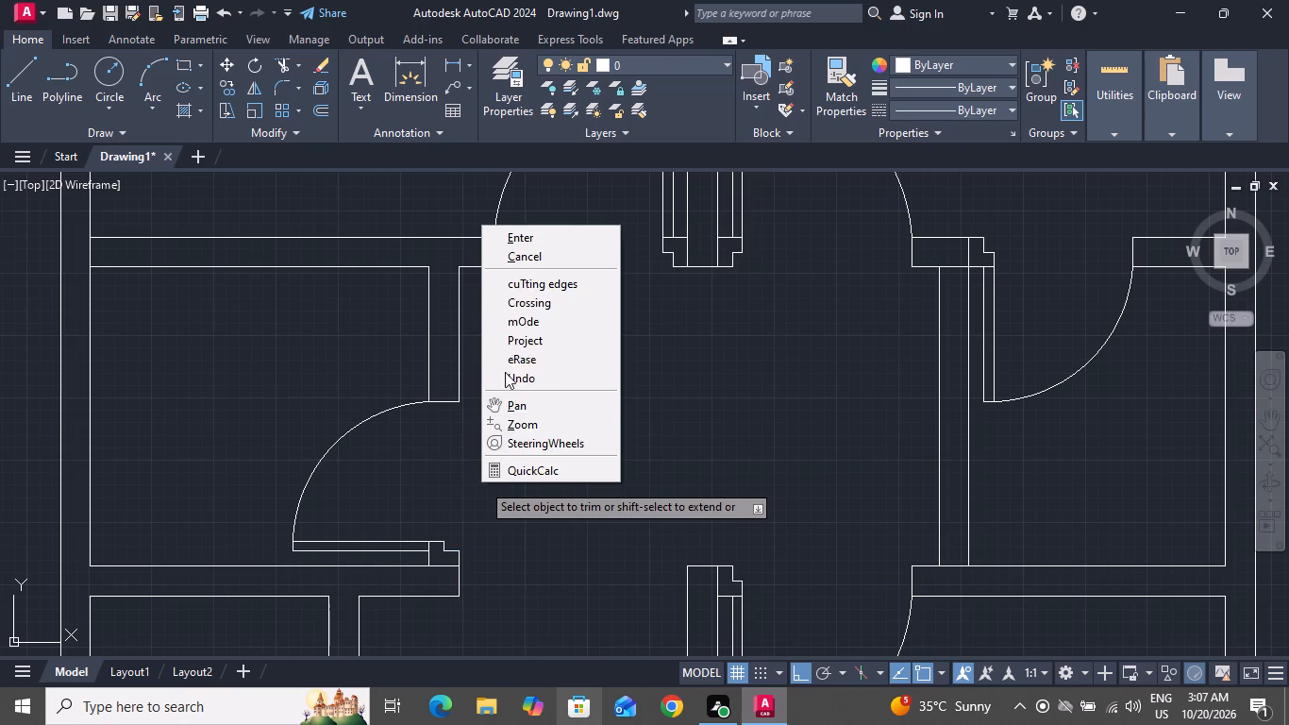
left_click(526, 262)
Draw a horizontal line across the right wall of the small left-hand room, at its inner lower-right corner.
left_click(24, 67)
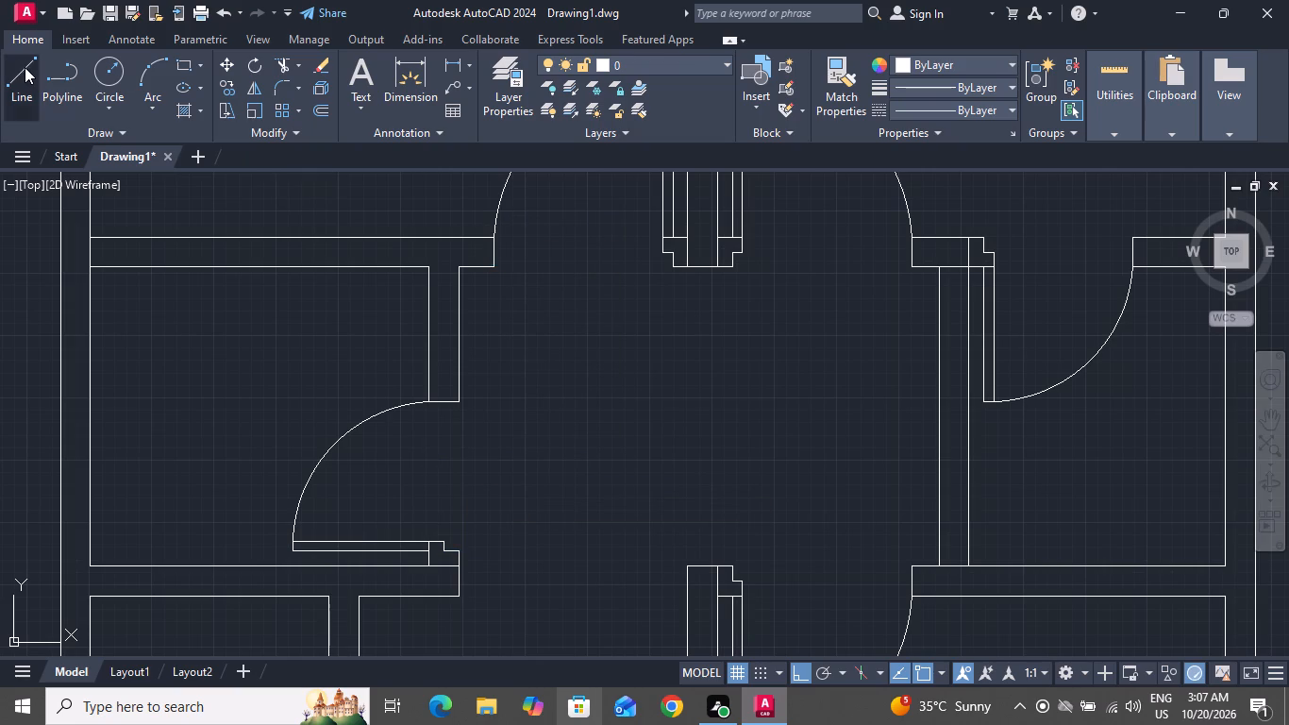
scroll(142, 141, "down", 2)
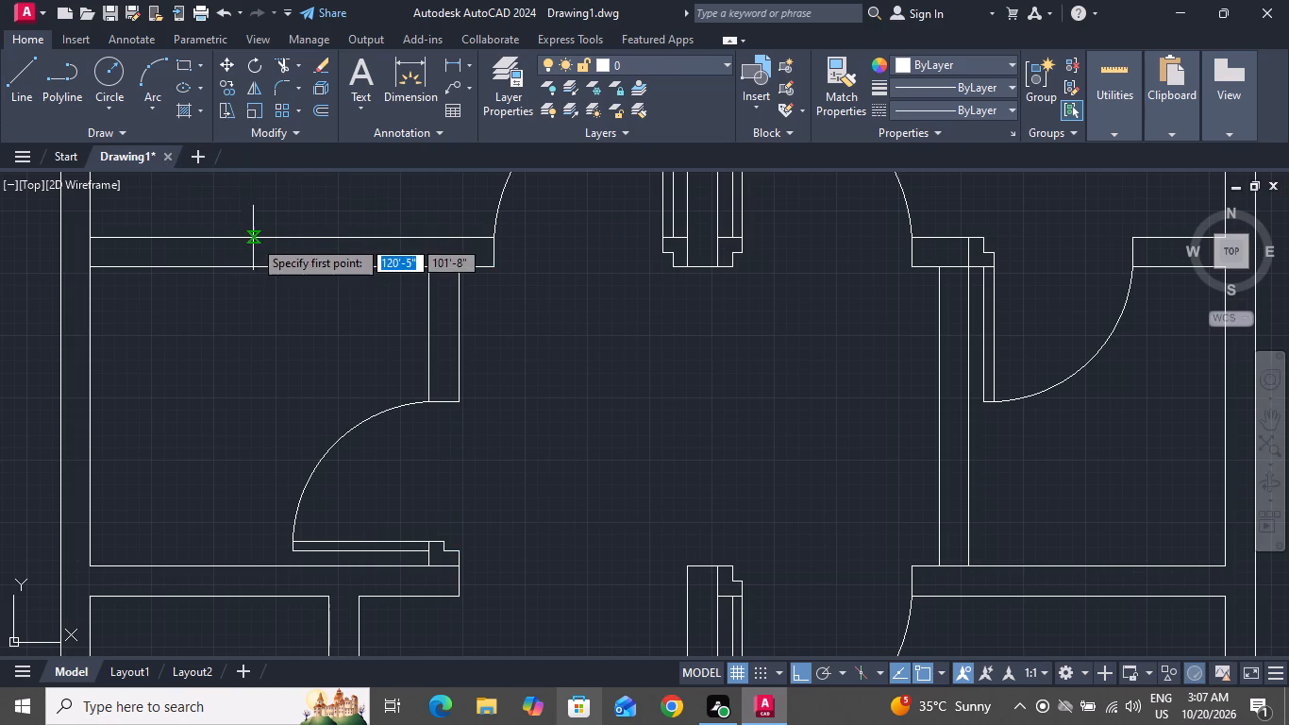
scroll(276, 255, "down", 2)
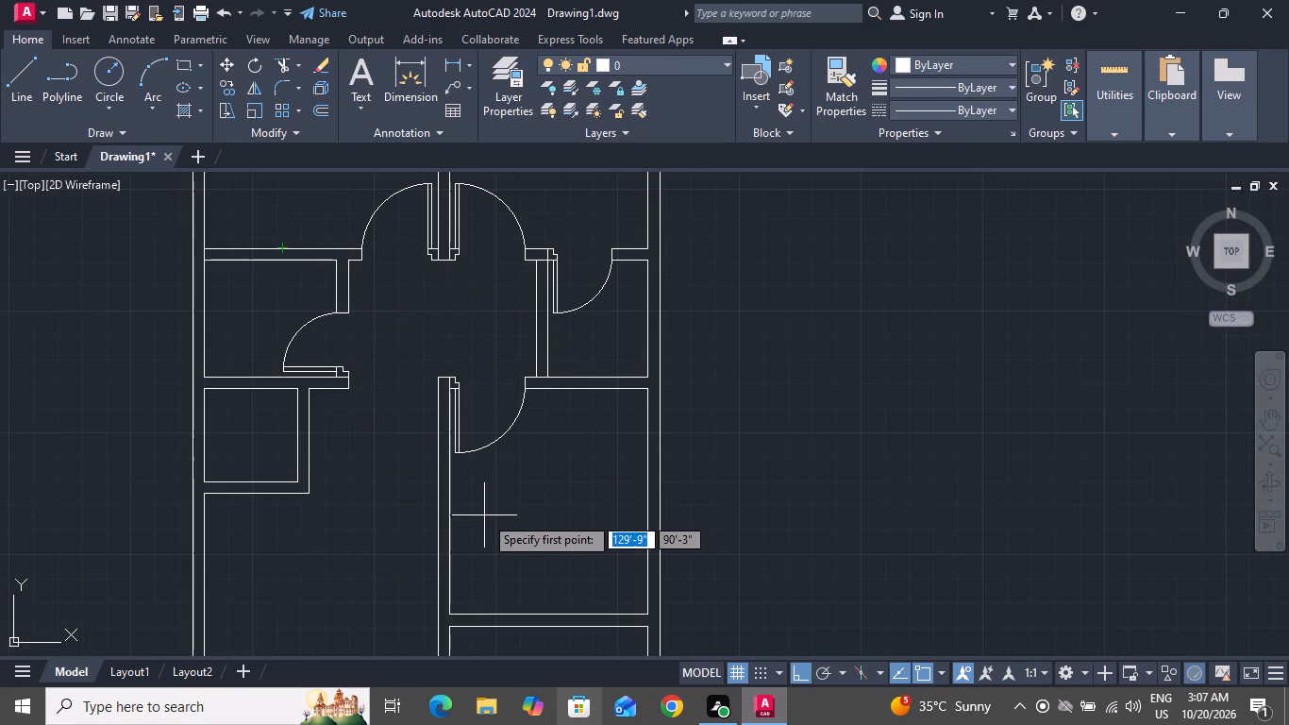
scroll(318, 509, "up", 2)
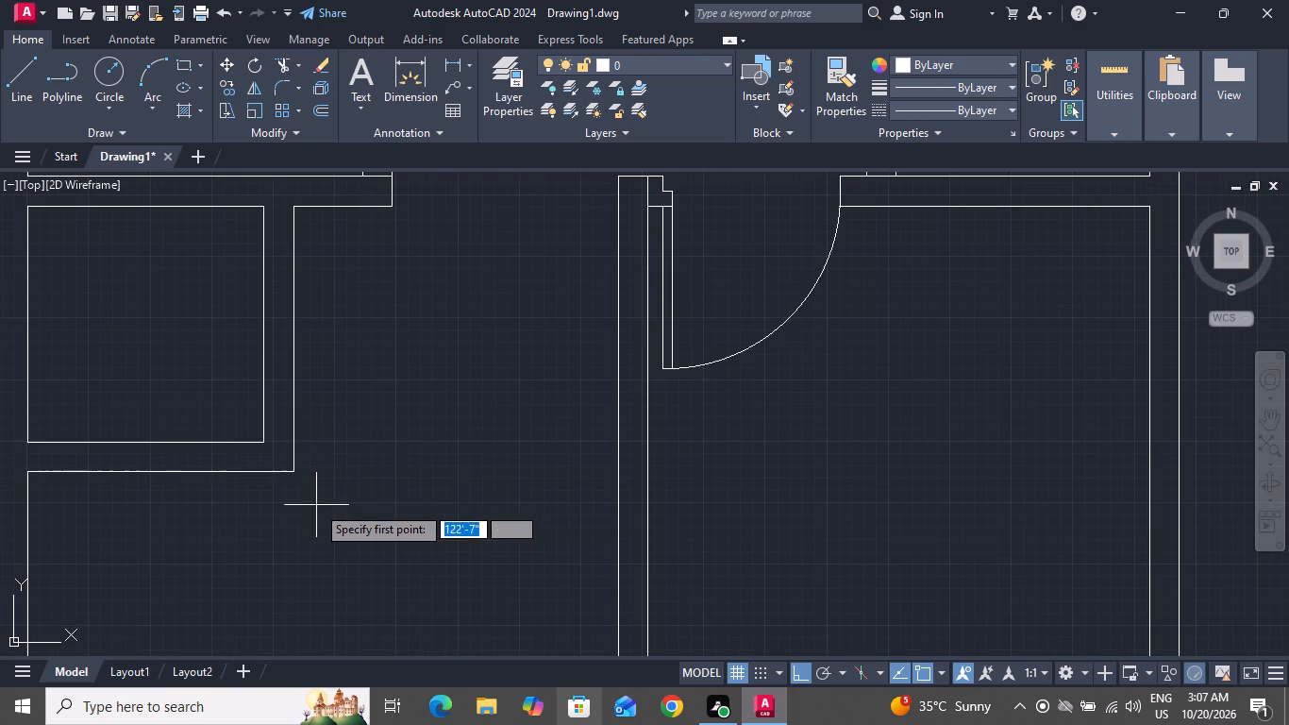
left_click(260, 442)
left_click(290, 440)
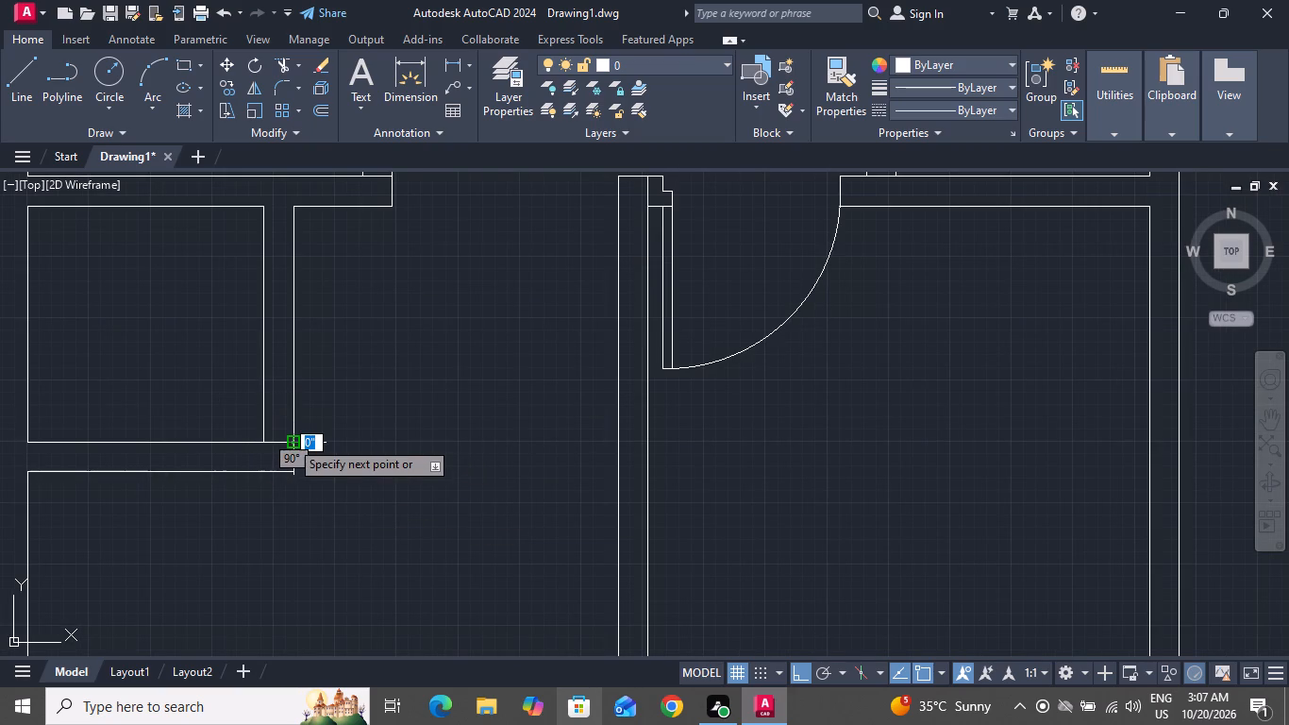
Draw a horizontal line across the top of the small left-hand room's right wall, where it meets the wall above.
right_click(293, 440)
left_click(326, 467)
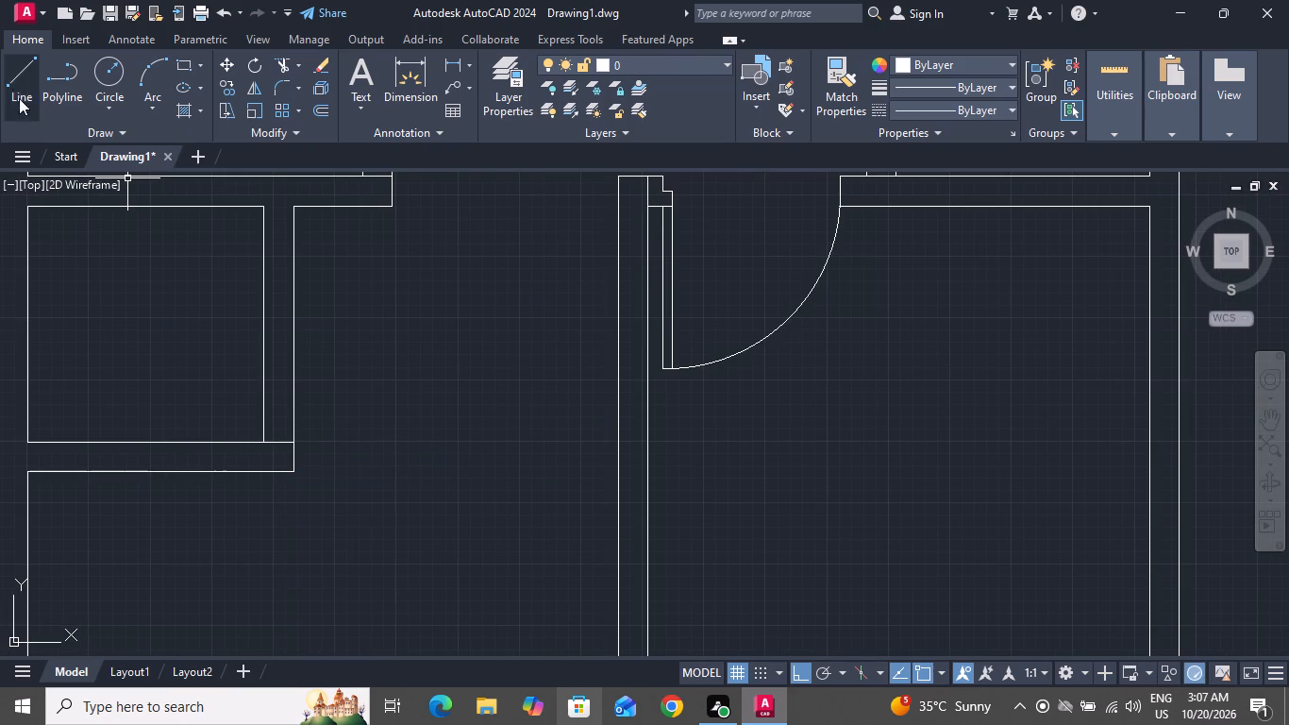
left_click(14, 73)
scroll(236, 407, "down", 1)
scroll(237, 250, "up", 2)
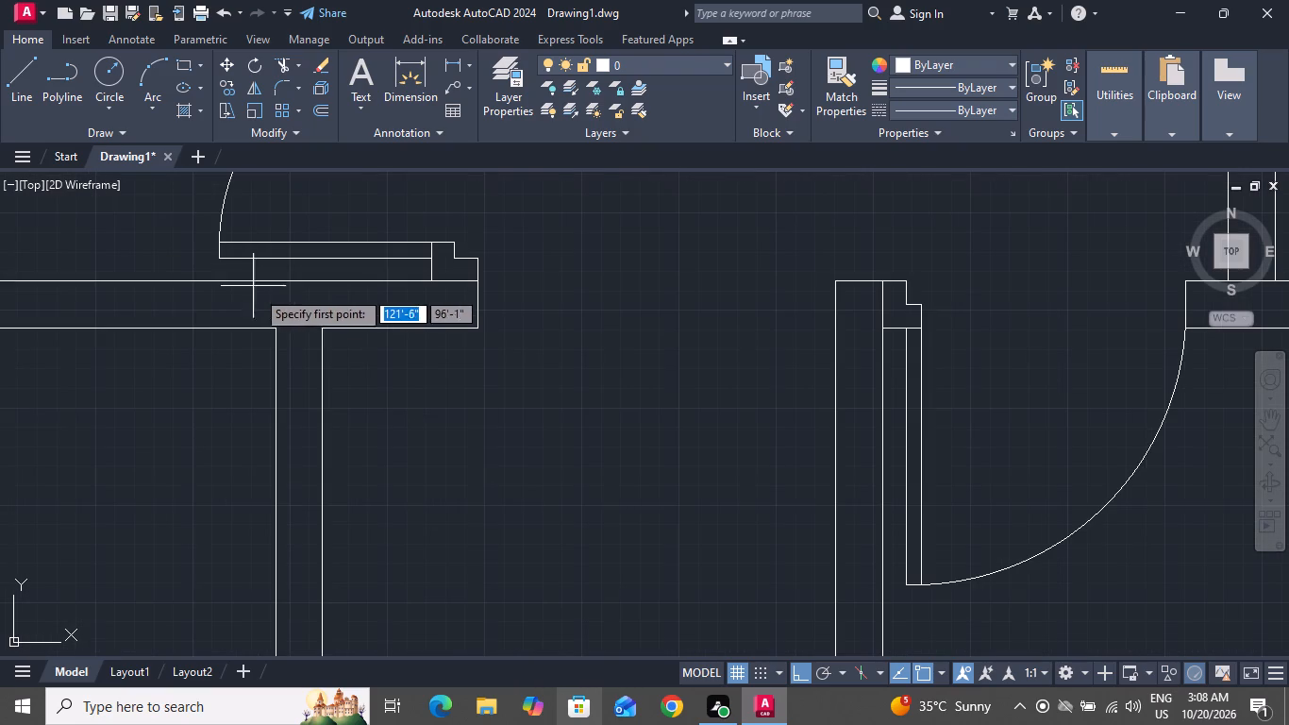
left_click(276, 328)
left_click(319, 325)
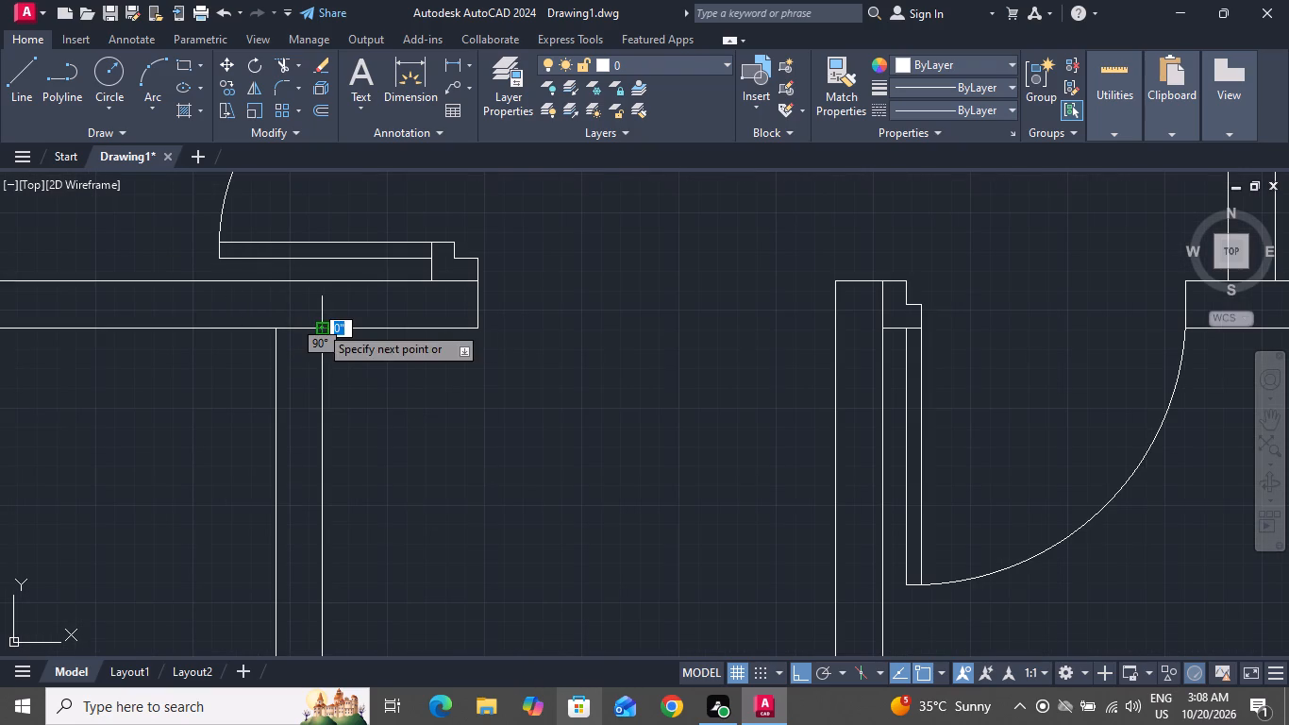
right_click(319, 325)
left_click(346, 362)
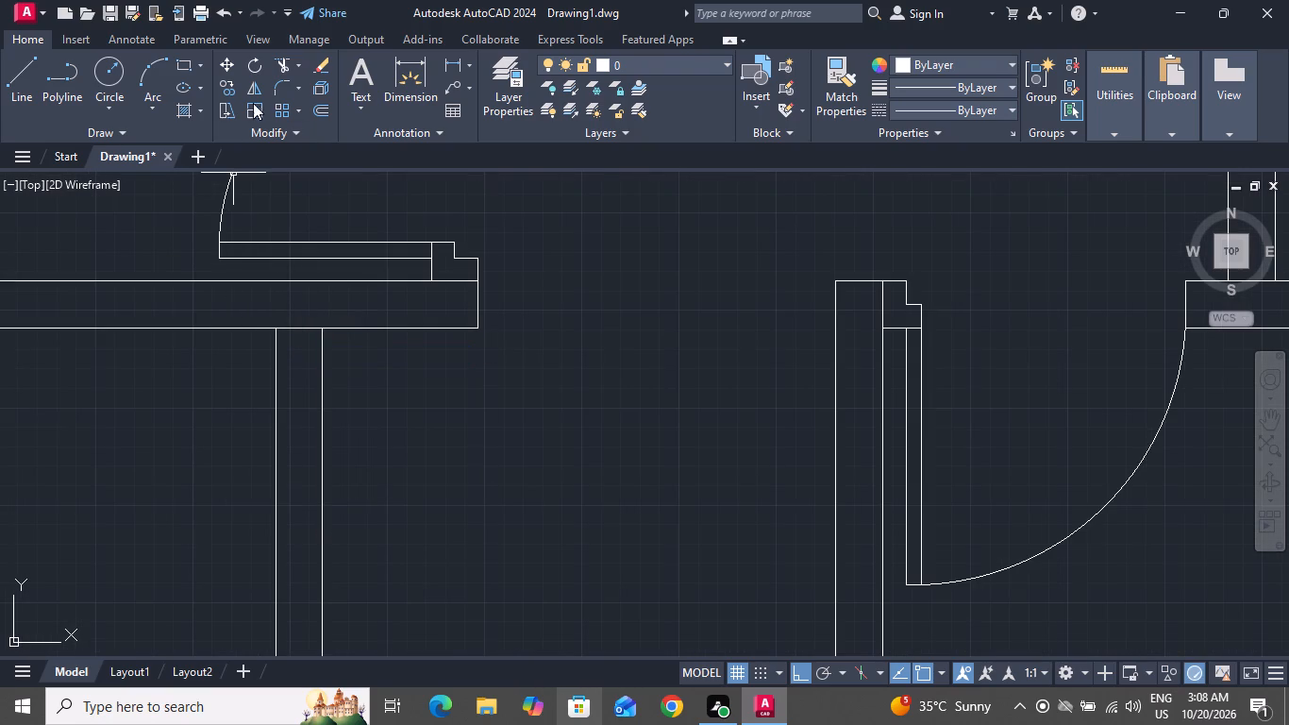
Trim away both vertical lines of the small left-hand room's right wall using a fence across them.
left_click(288, 64)
scroll(475, 402, "down", 1)
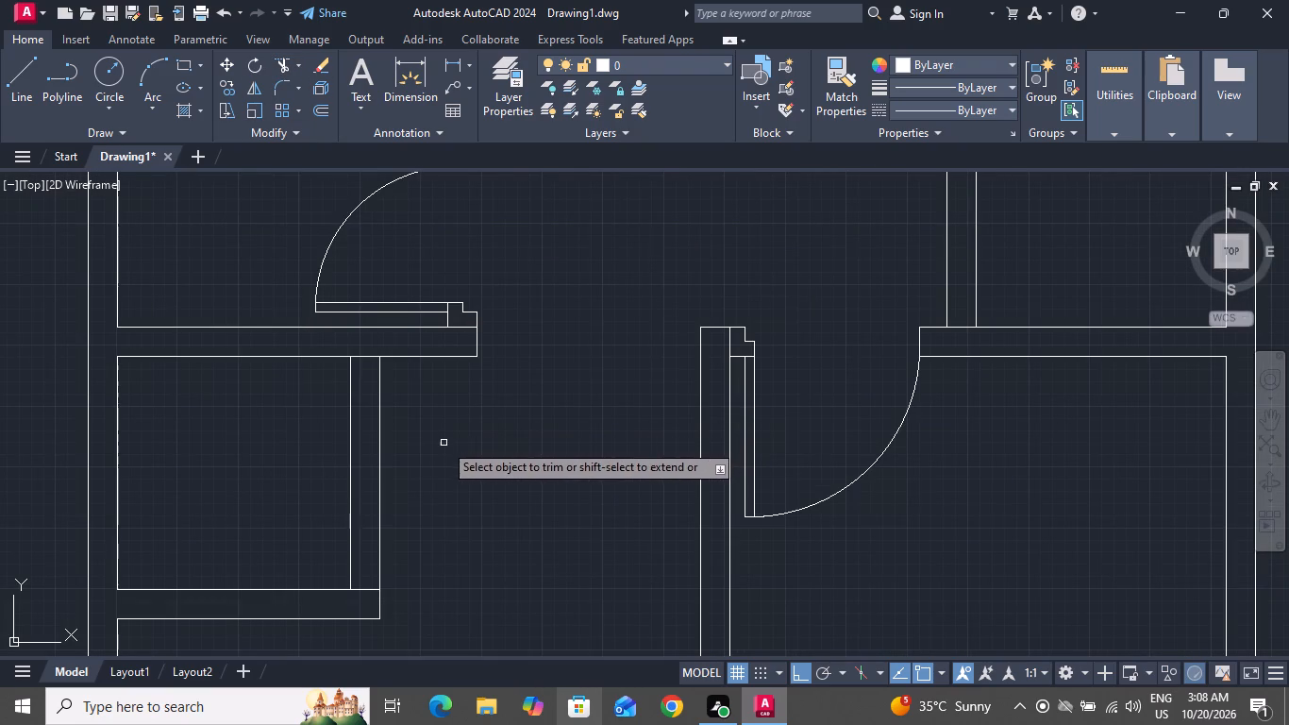
left_click(444, 442)
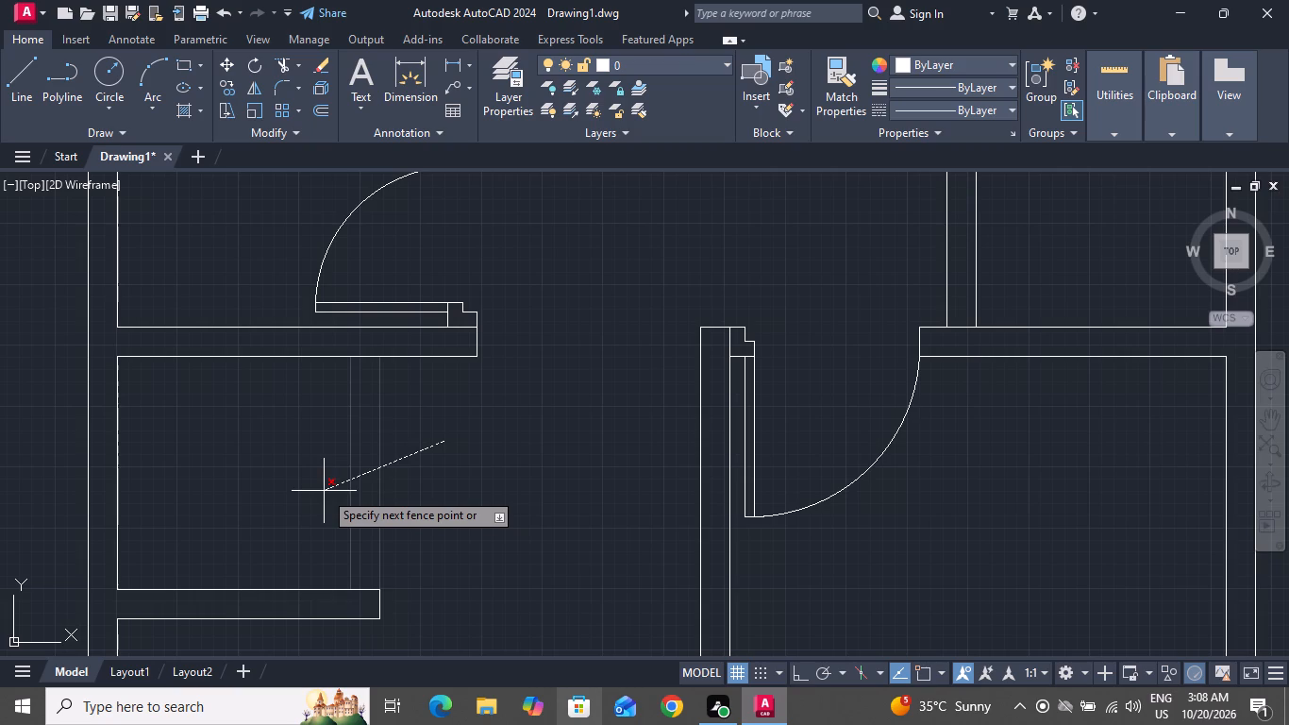
left_click(324, 491)
right_click(329, 488)
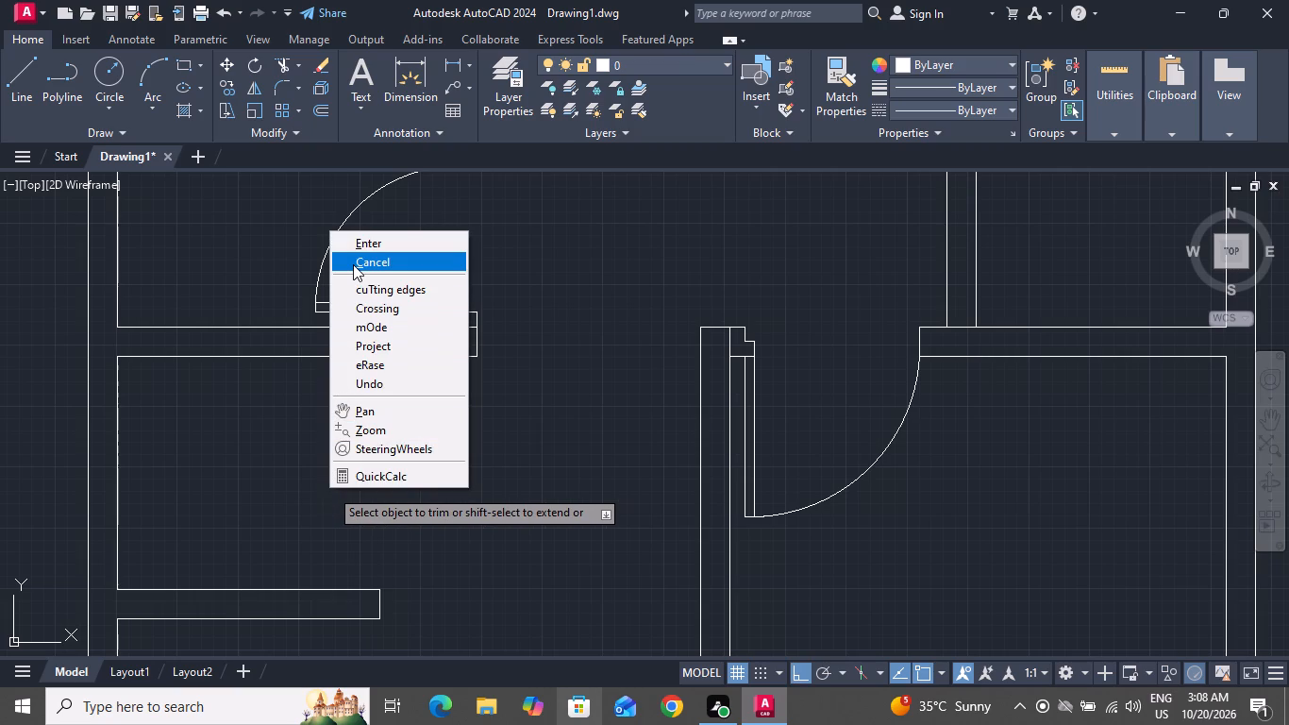
left_click(353, 264)
Draw a vertical line about 4' long from the lower wall's upper end corner to the wall above, enclosing the small left-hand room.
left_click(18, 73)
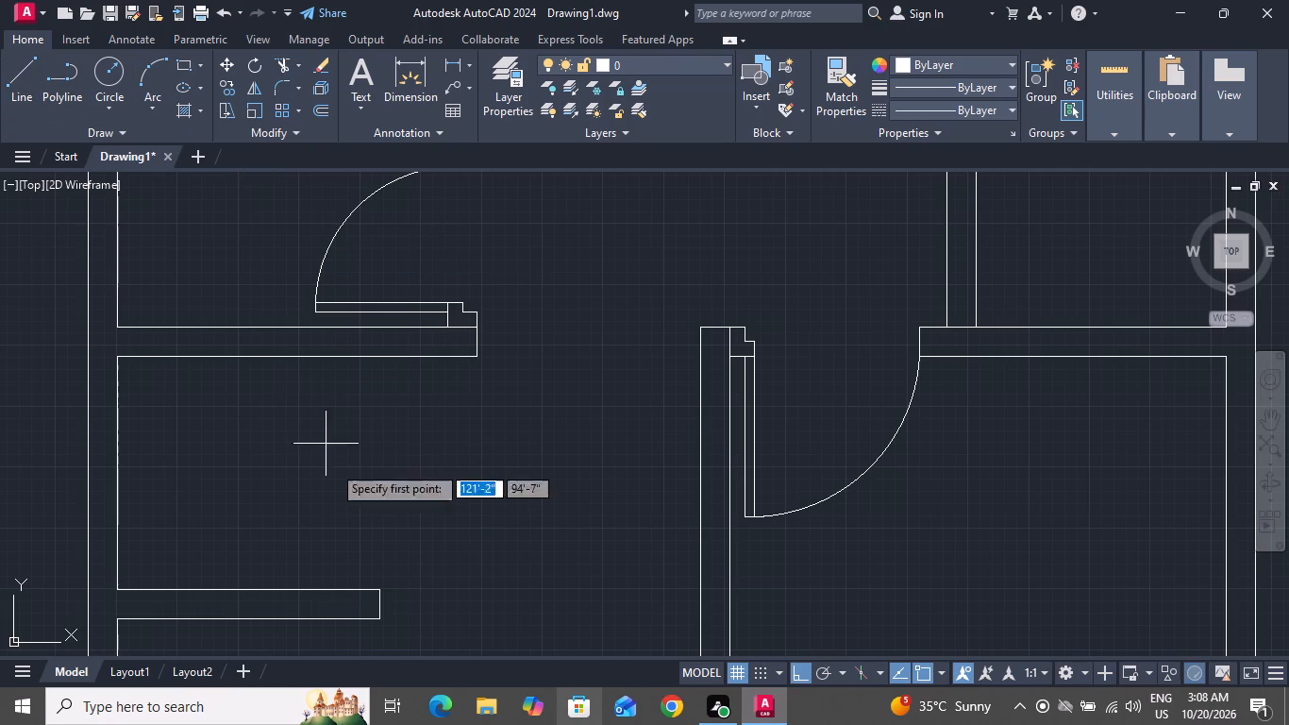
left_click(383, 592)
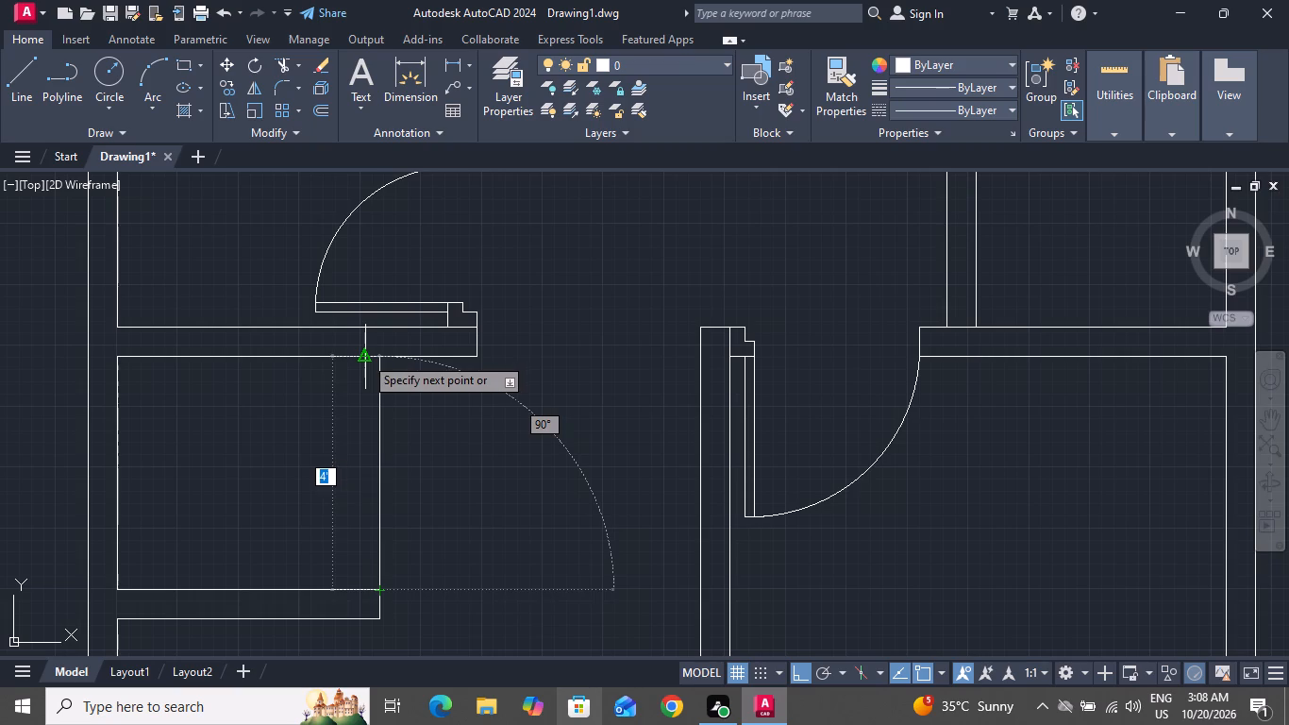
scroll(350, 367, "up", 3)
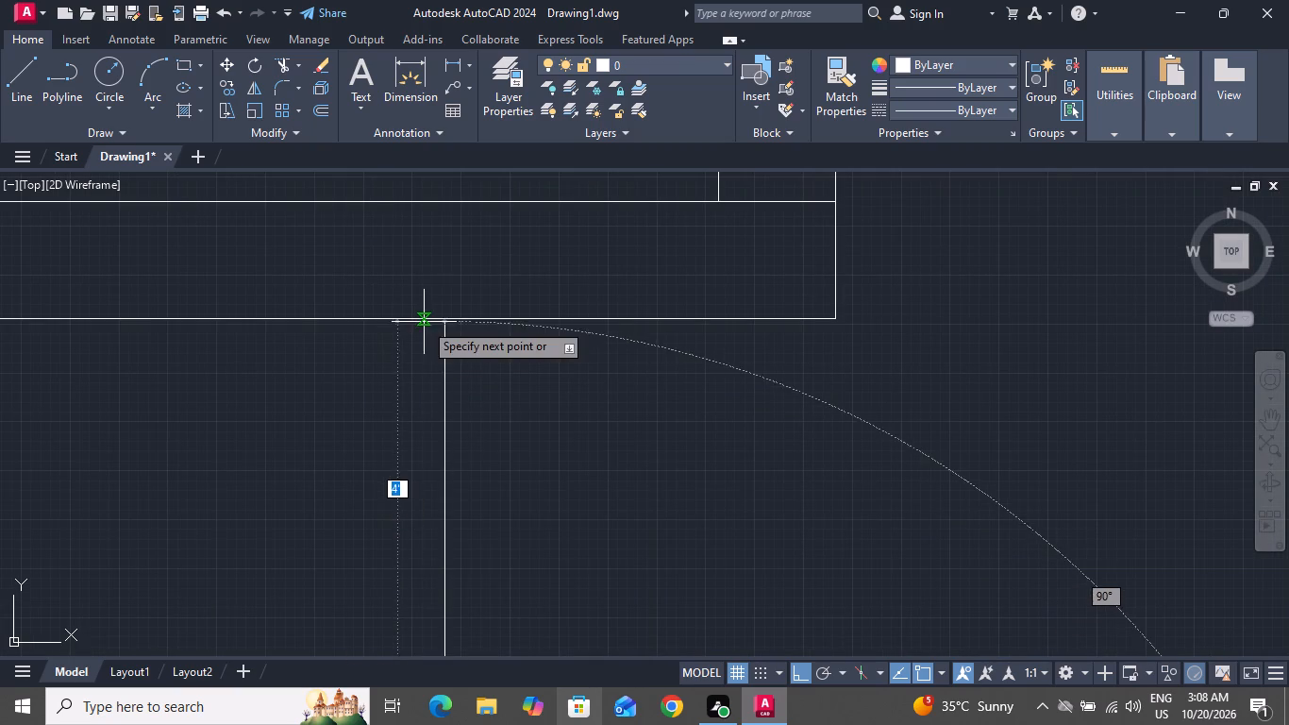
left_click(445, 318)
right_click(445, 318)
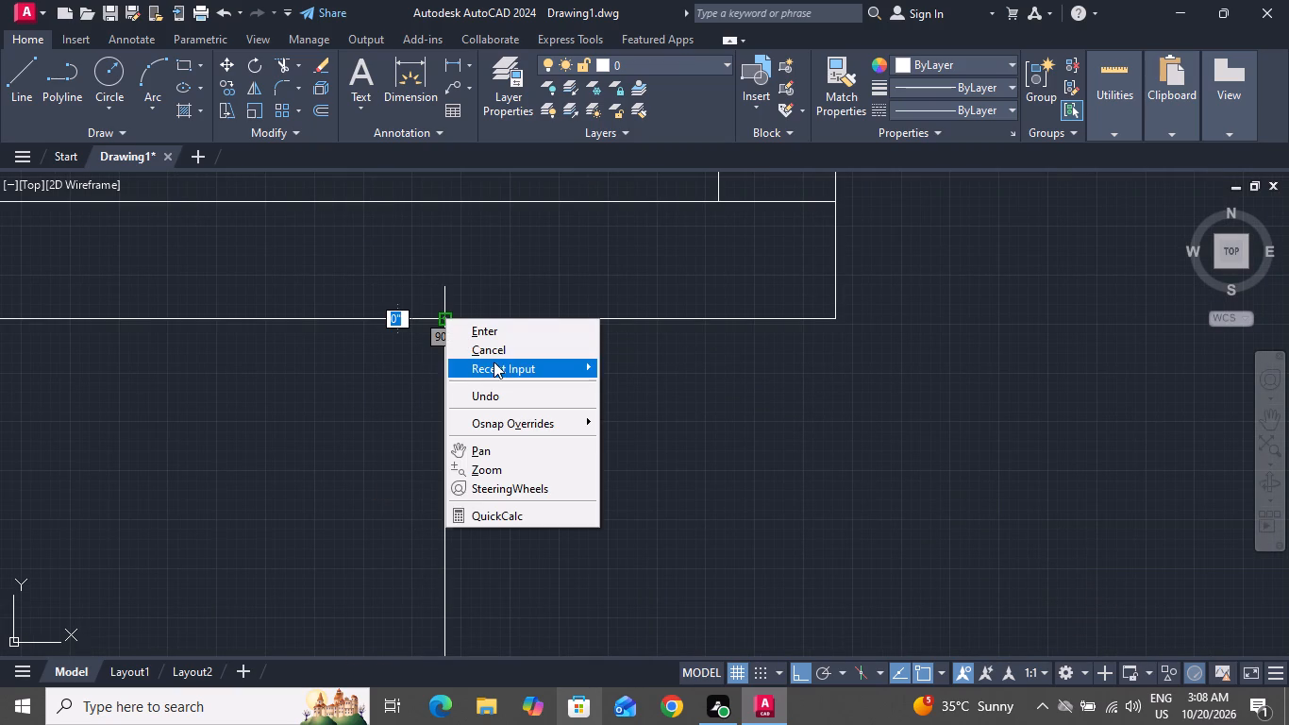
left_click(492, 351)
Draw a short vertical line across the horizontal wall below the large left-hand room, along the central wall's left face.
scroll(502, 397, "down", 1)
scroll(502, 397, "up", 1)
scroll(502, 398, "down", 4)
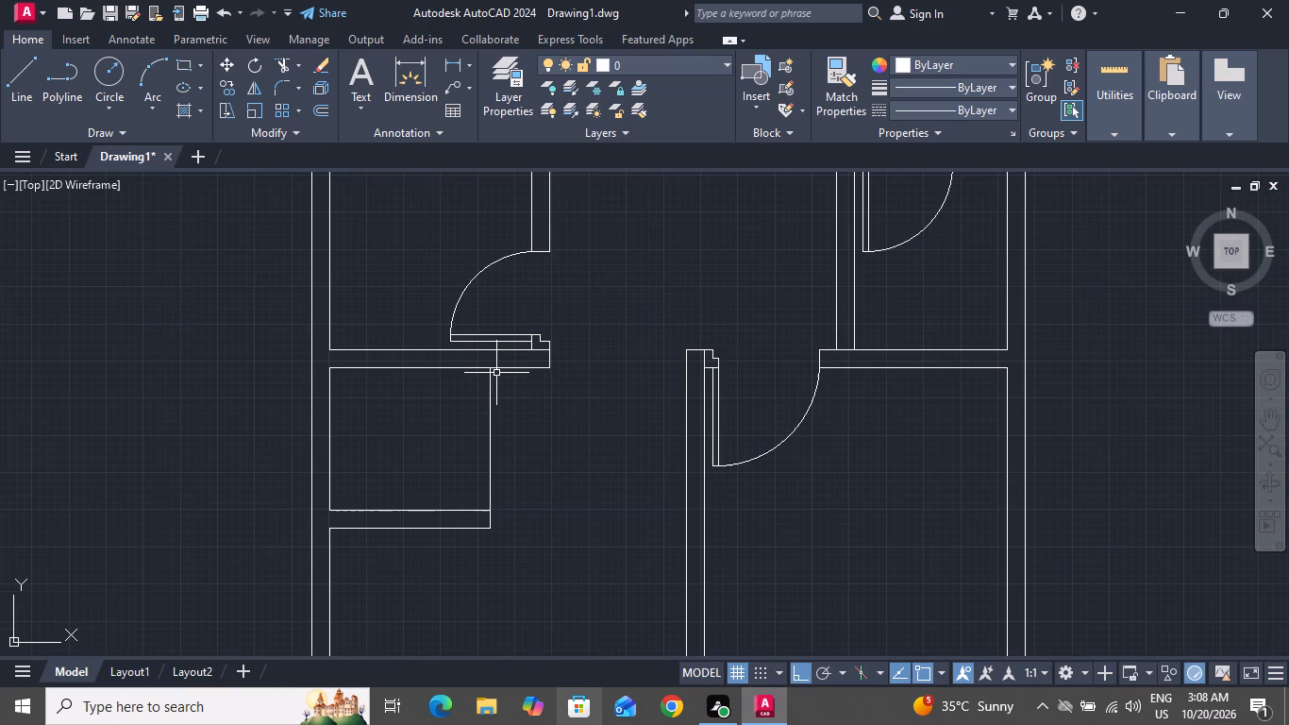
left_click(21, 77)
scroll(313, 339, "down", 1)
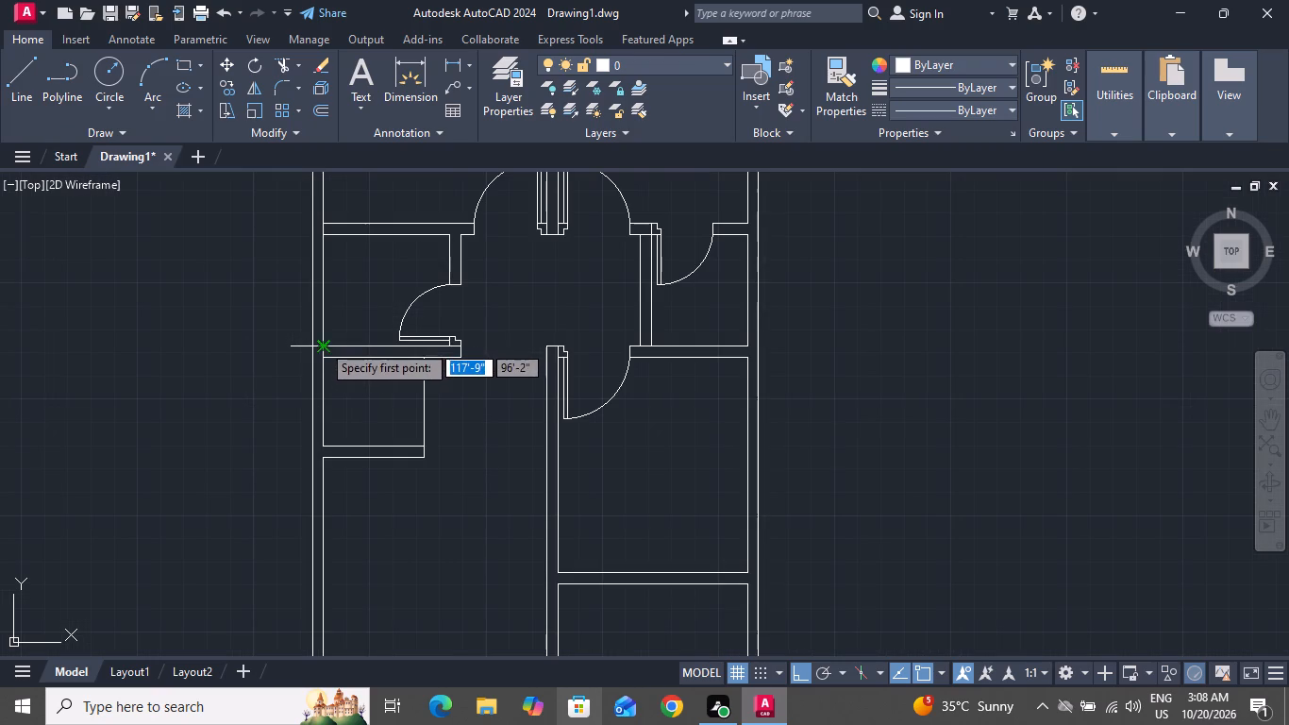
scroll(370, 357, "down", 1)
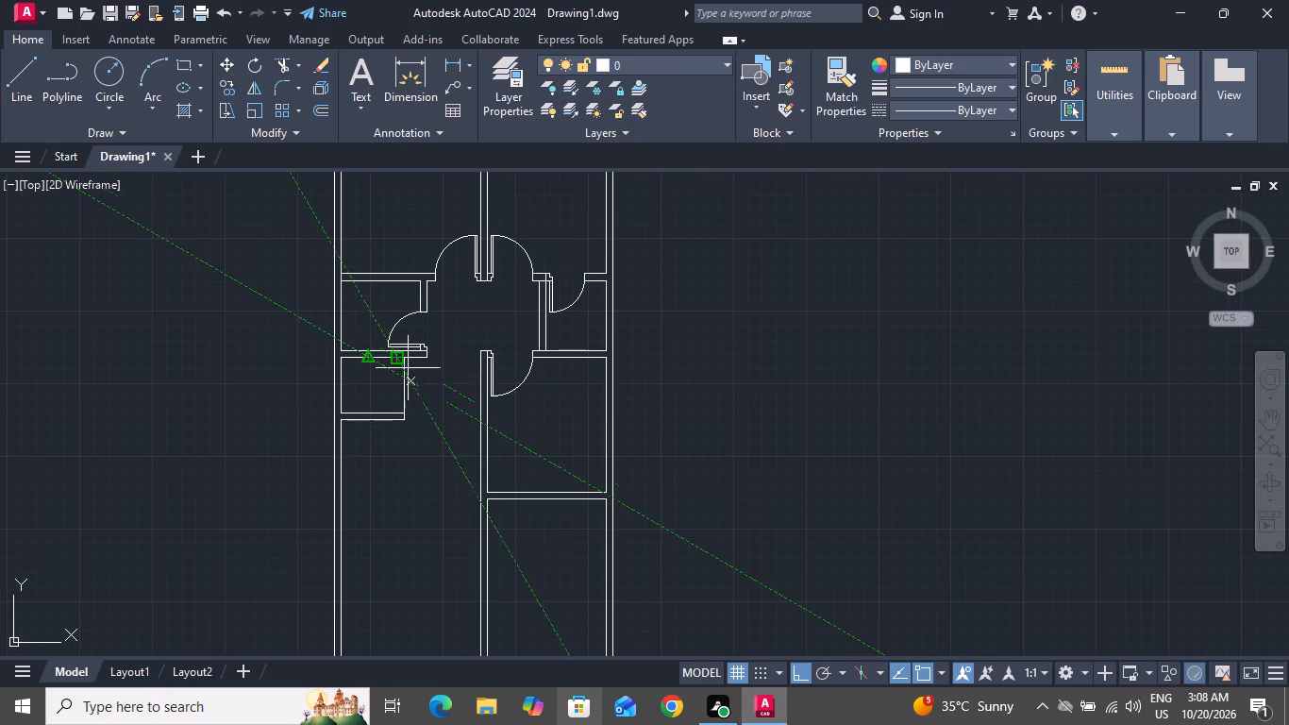
scroll(440, 379, "down", 1)
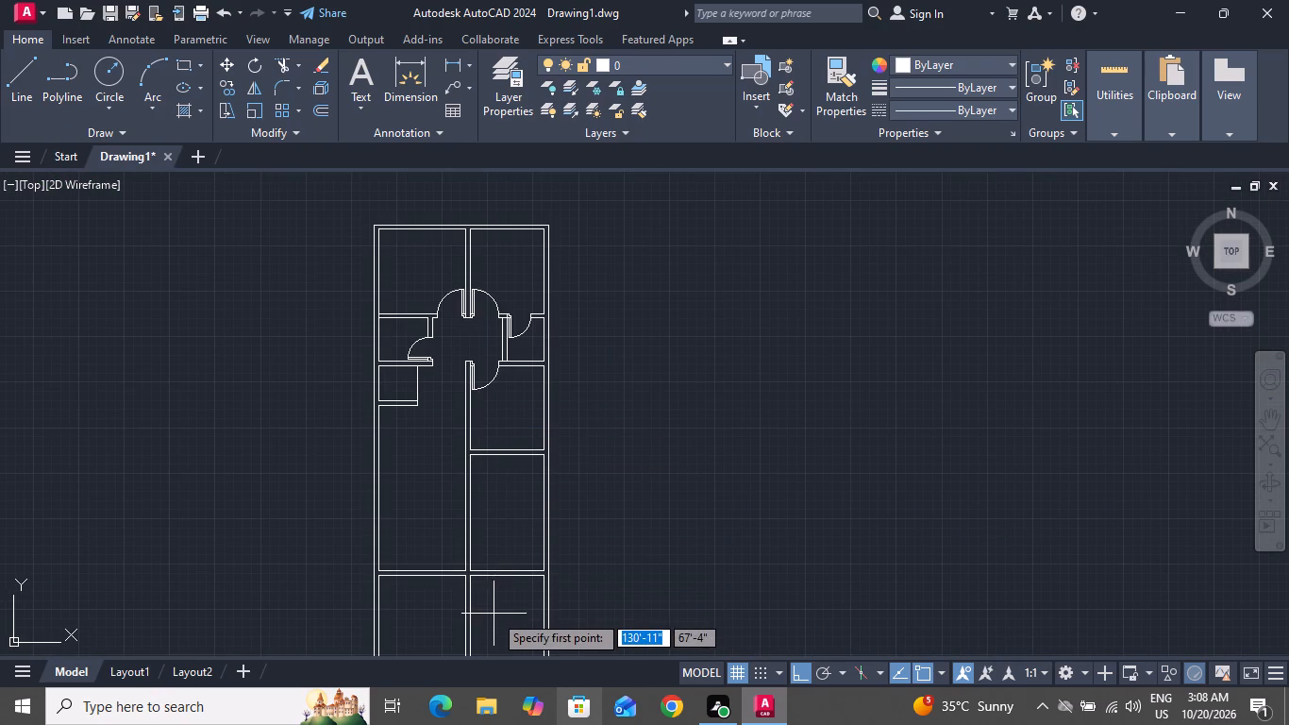
scroll(425, 595, "up", 1)
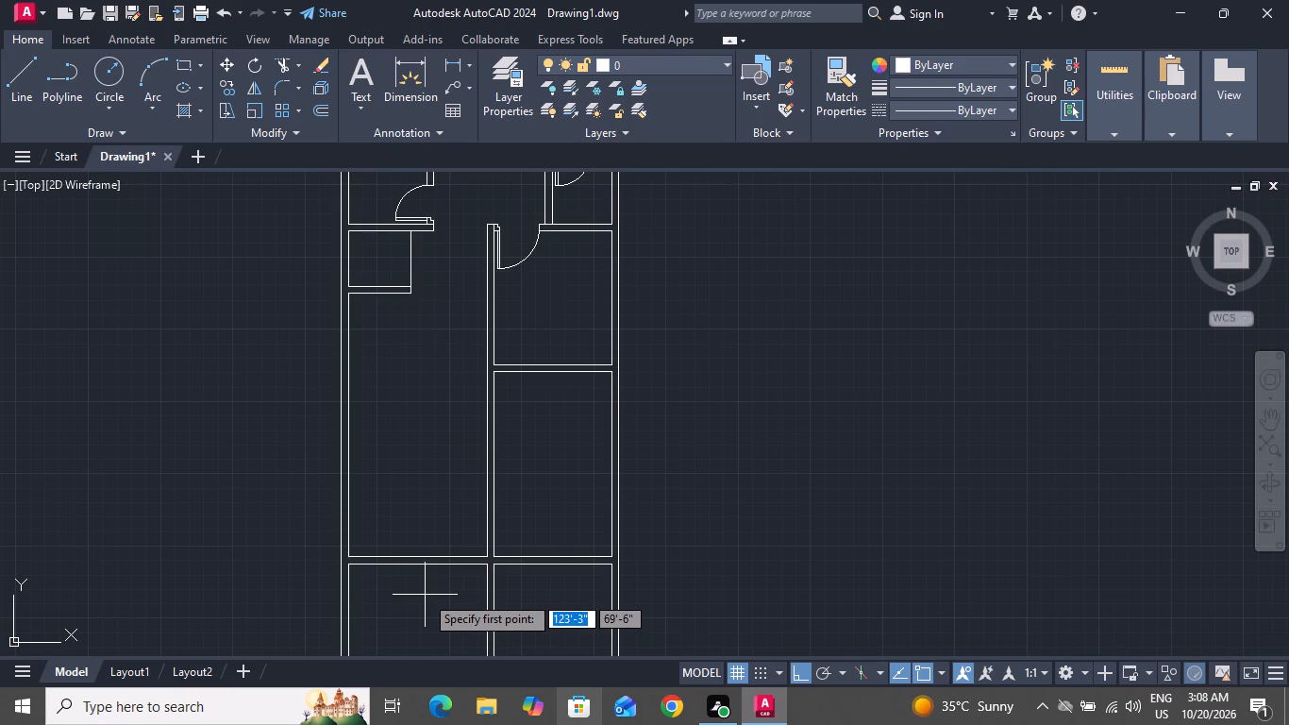
scroll(426, 596, "down", 1)
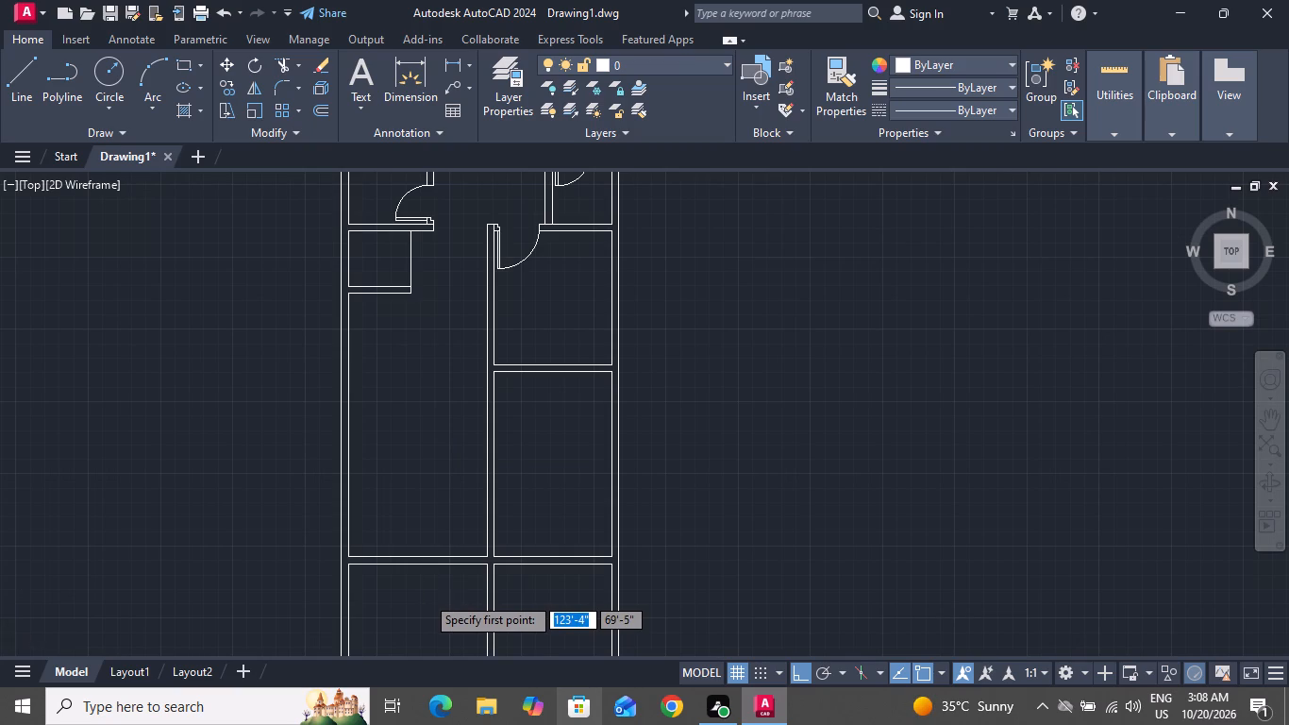
scroll(441, 581, "down", 1)
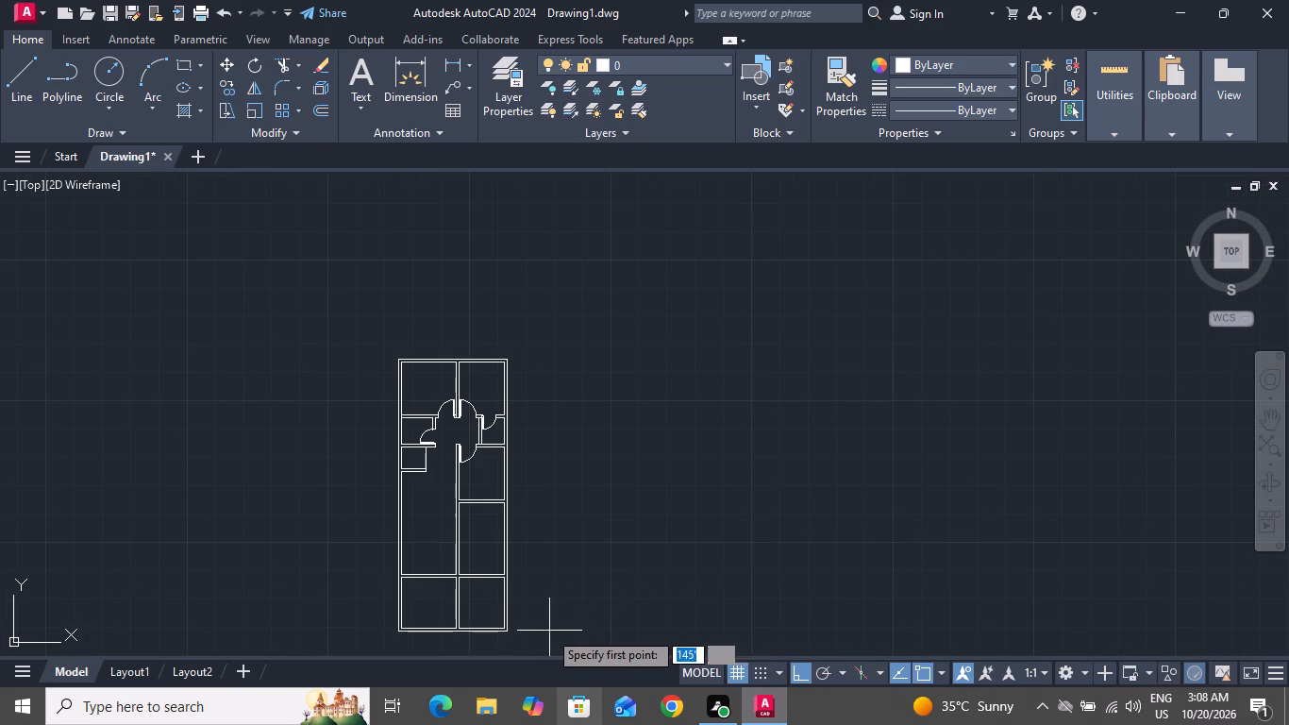
scroll(408, 579, "up", 2)
scroll(511, 595, "up", 3)
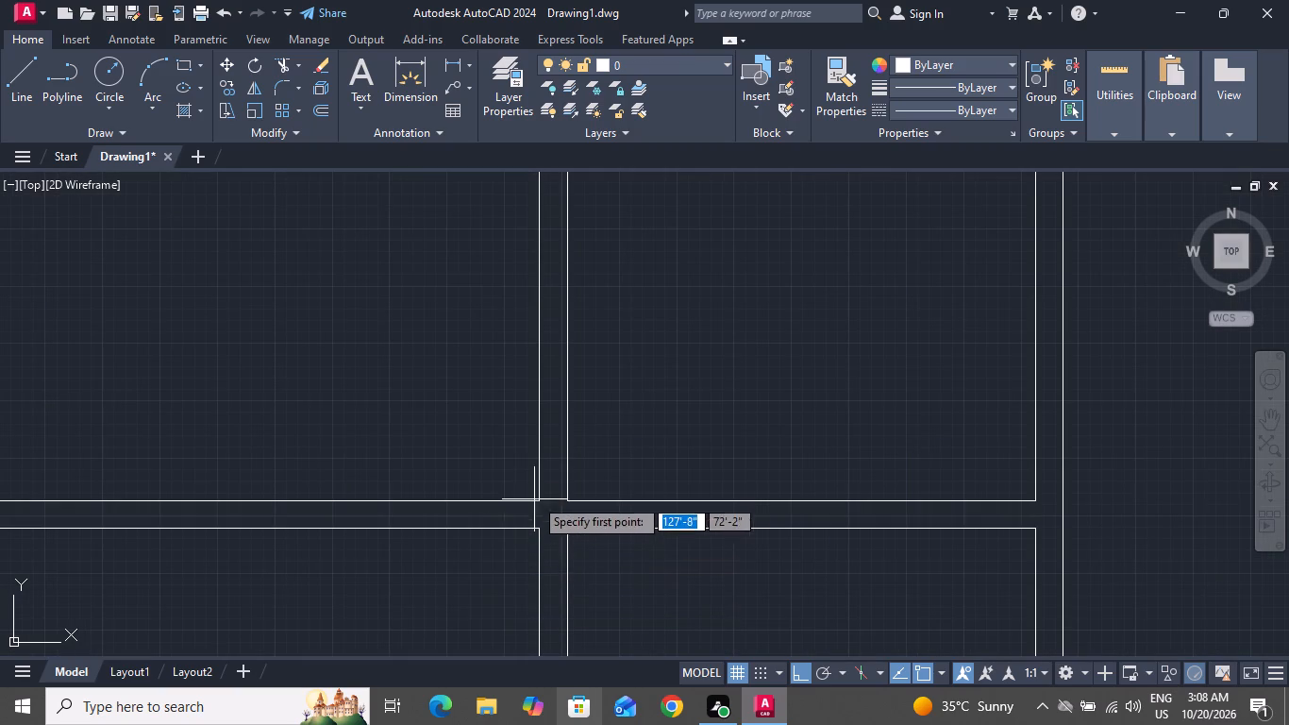
left_click(542, 504)
left_click(544, 526)
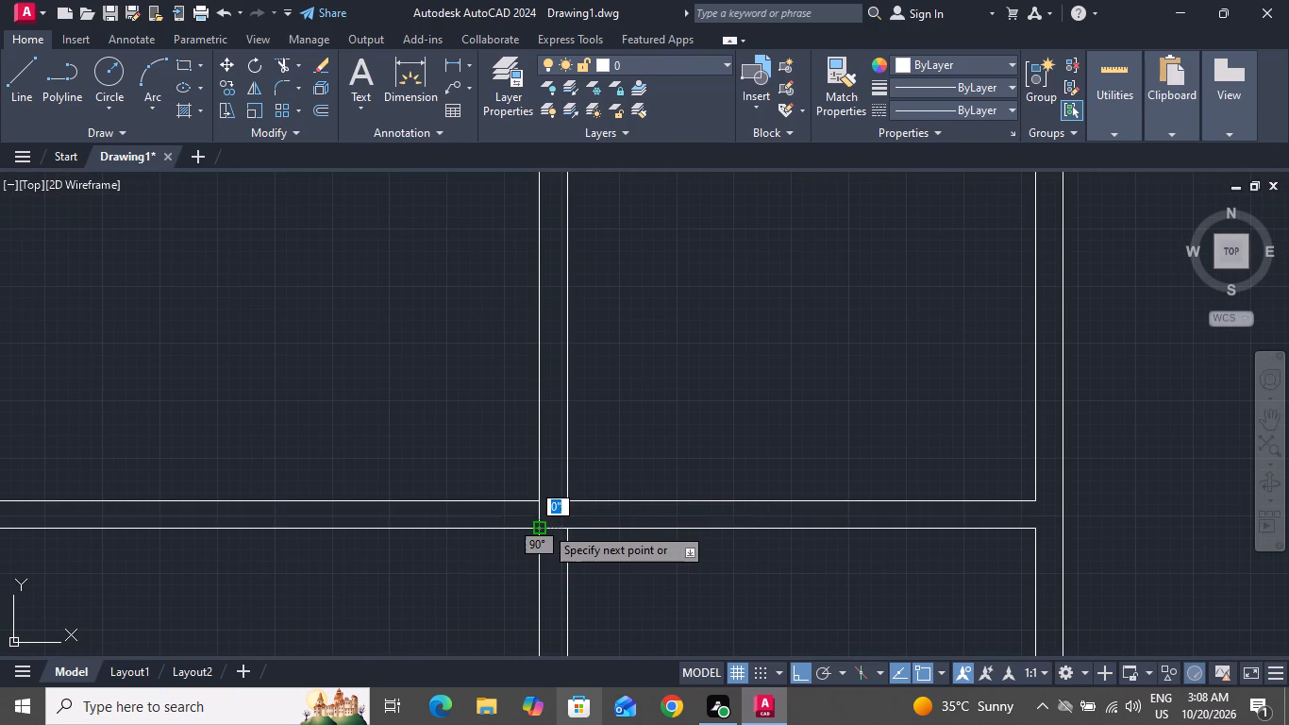
right_click(548, 523)
left_click(586, 341)
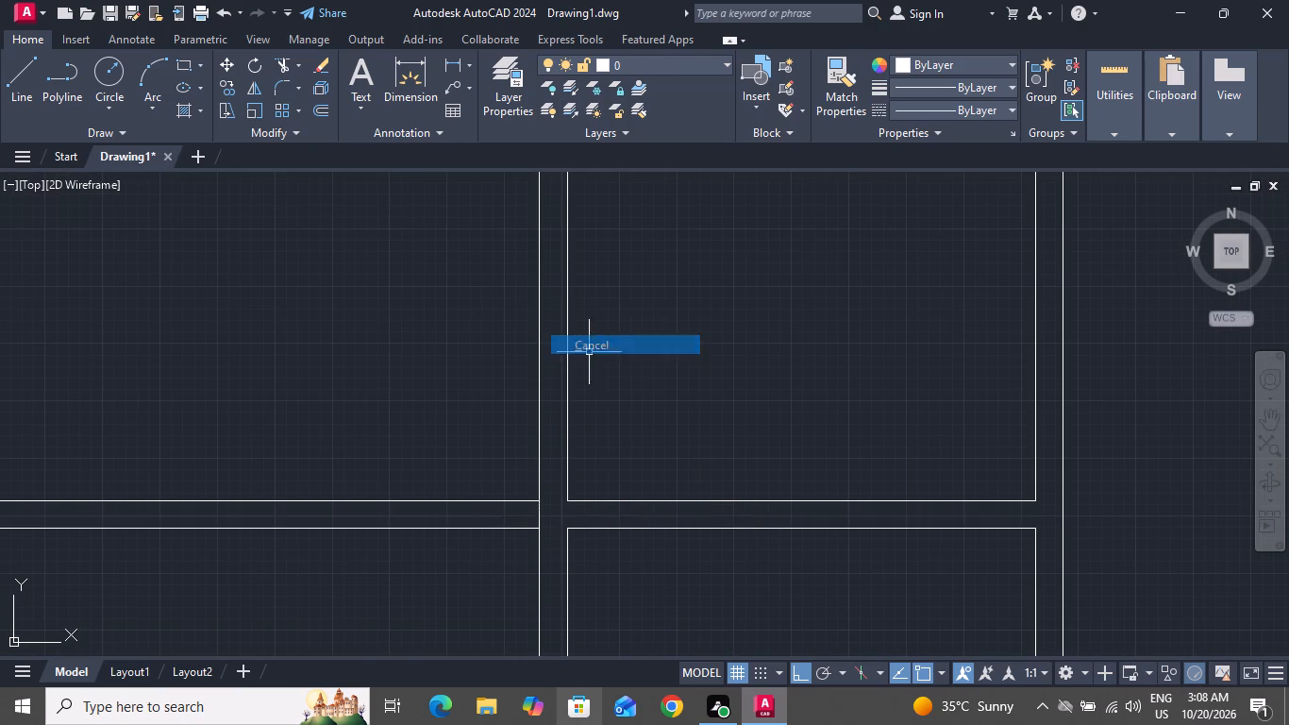
Offset the short line at the central wall 3" to the left to make the first door jamb.
type("O 3")
key("shift+quotedbl")
key("Return")
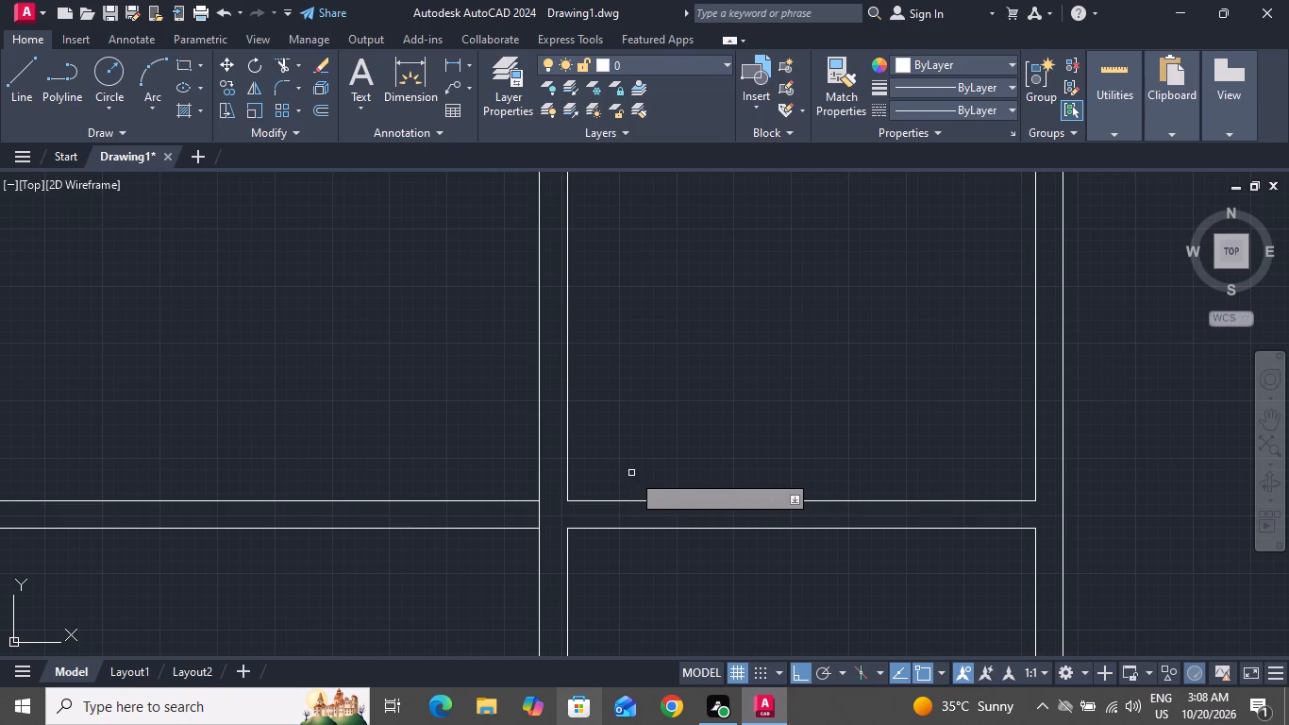
left_click(537, 514)
left_click(509, 522)
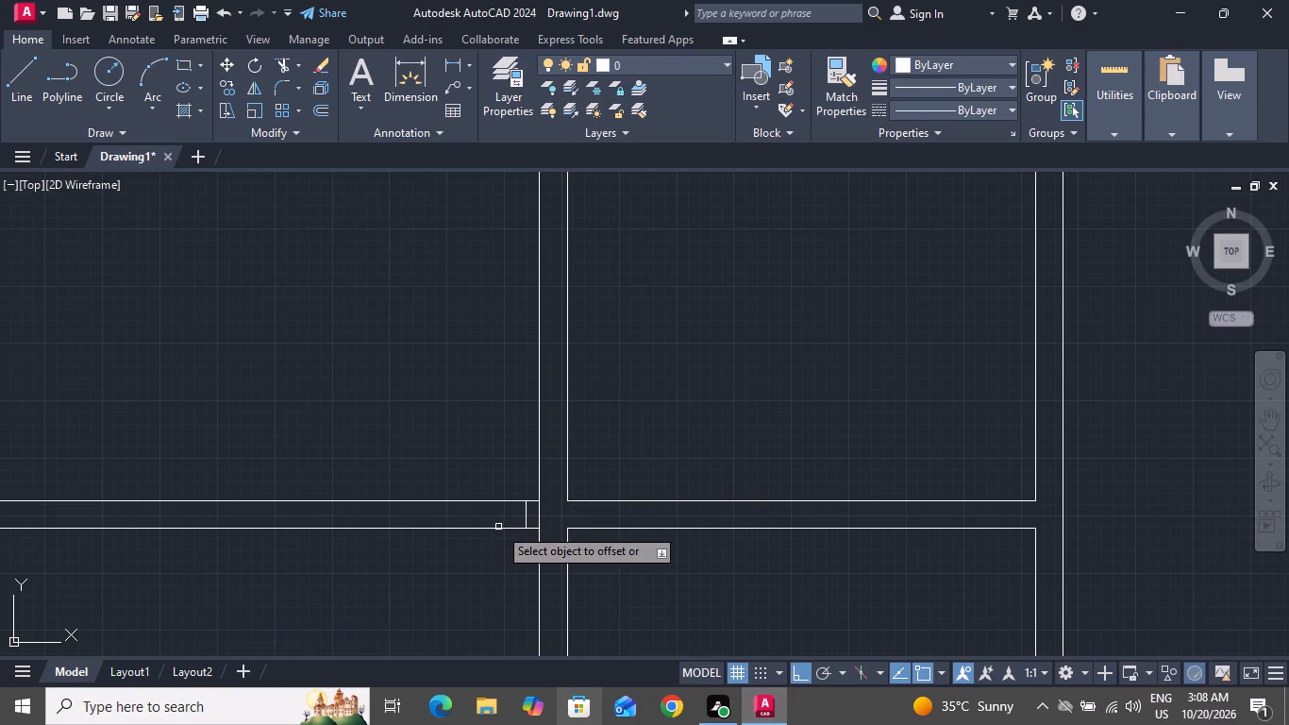
right_click(498, 527)
left_click(532, 355)
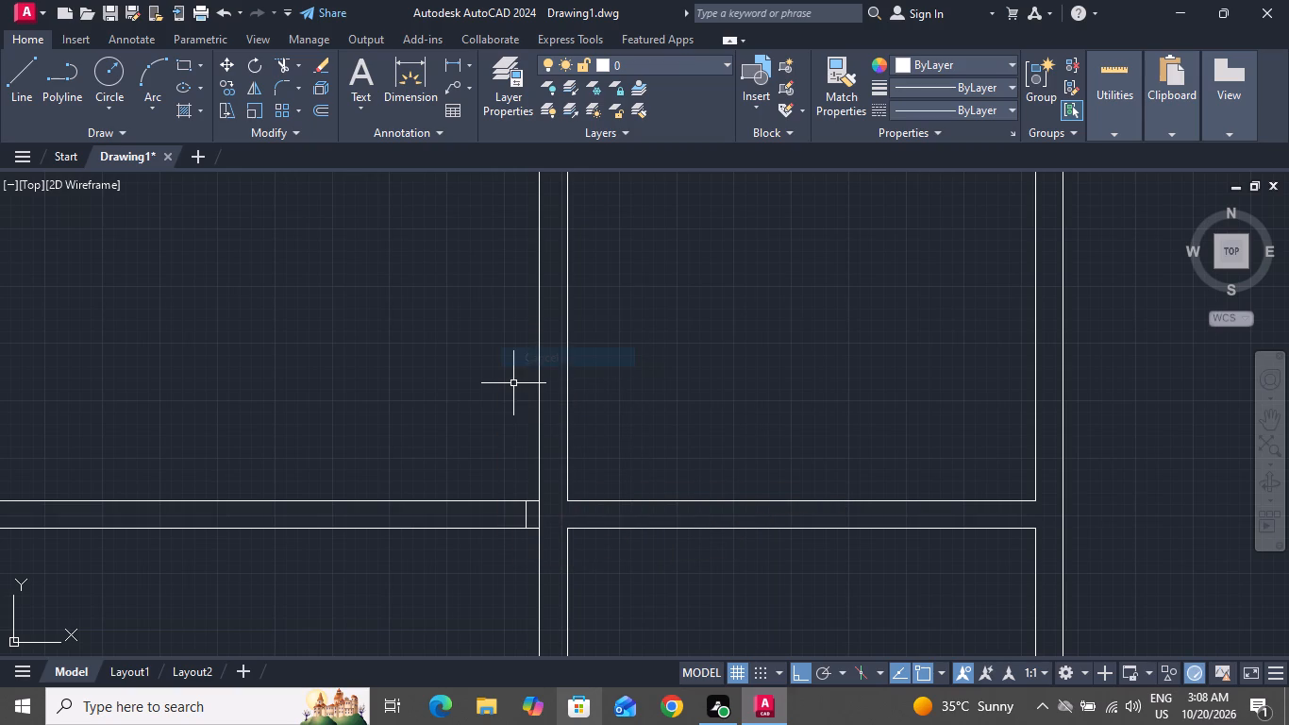
Offset the new jamb line 3' to the left to mark the other side of the door opening.
type("O")
key("space")
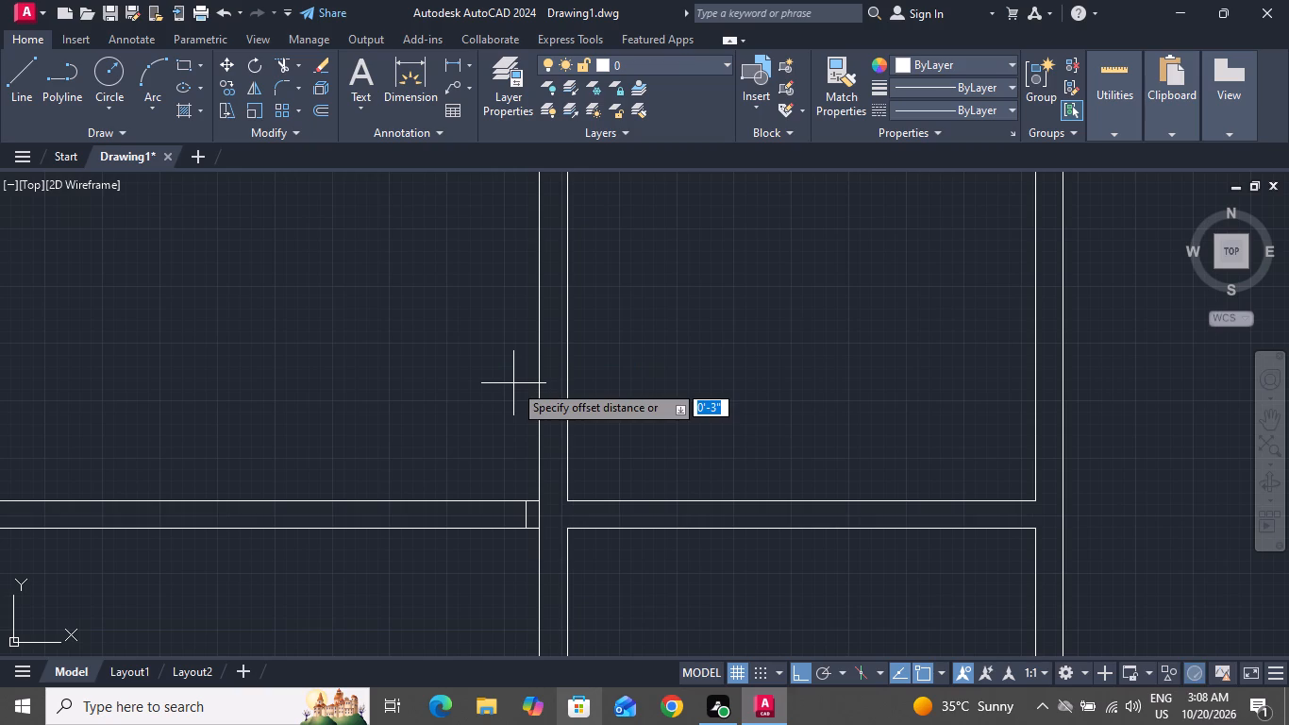
type("3'")
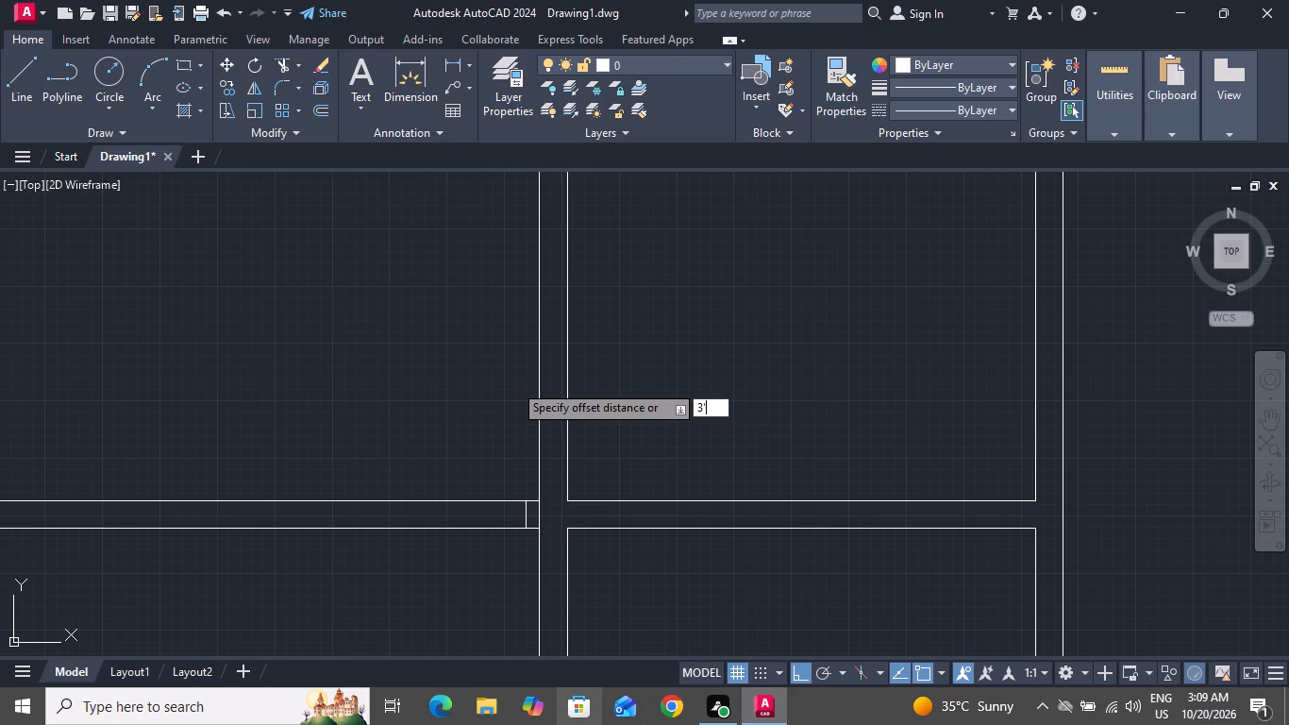
key("Return")
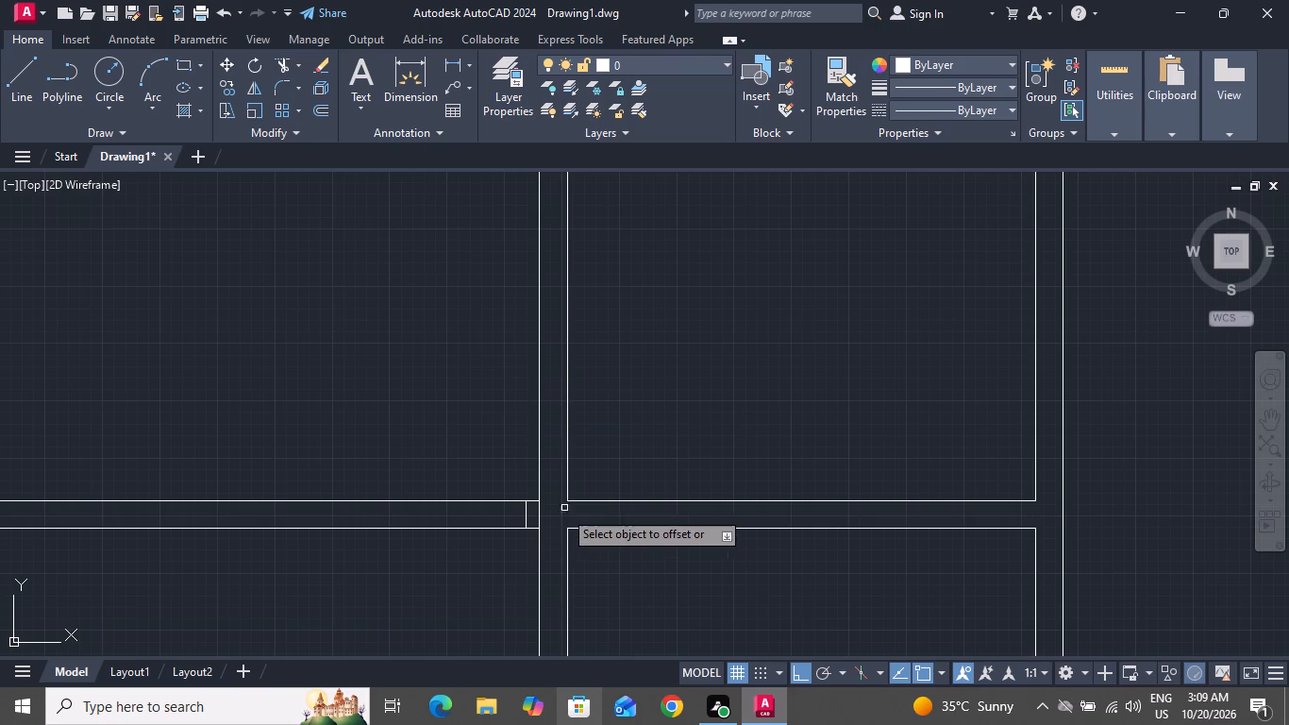
left_click(526, 513)
left_click(398, 520)
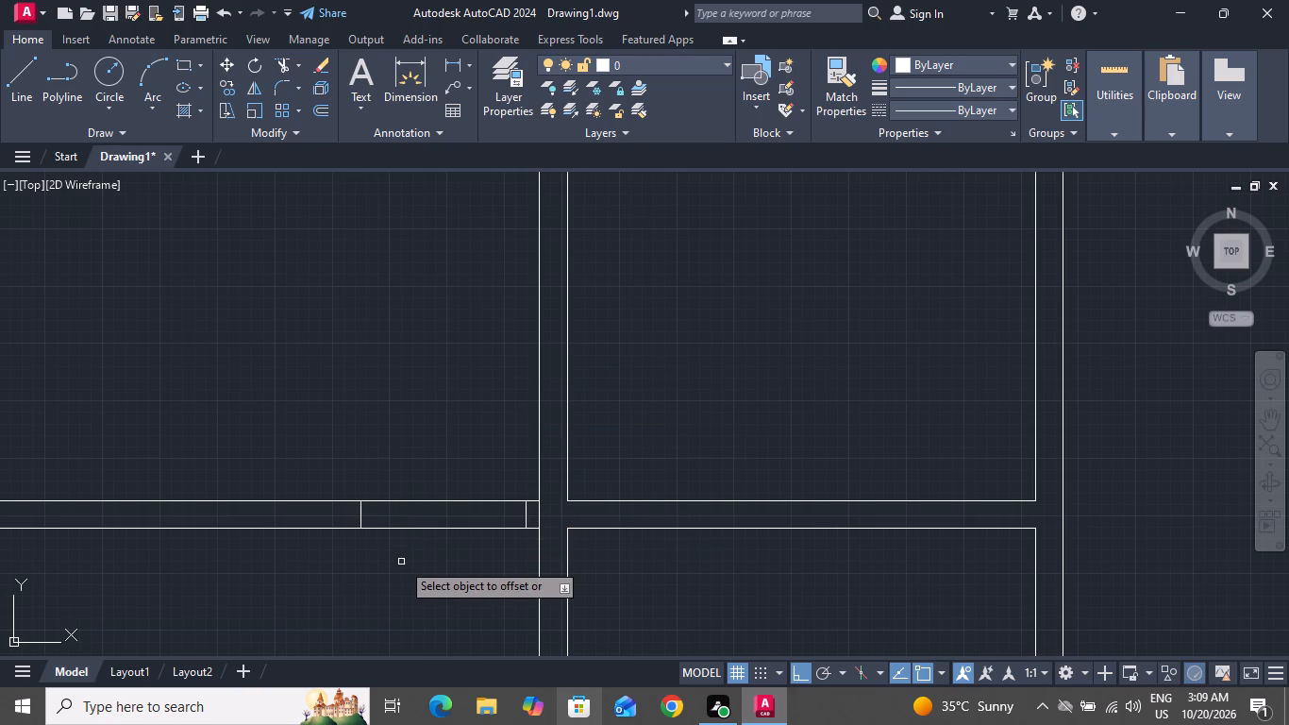
right_click(401, 564)
left_click(428, 398)
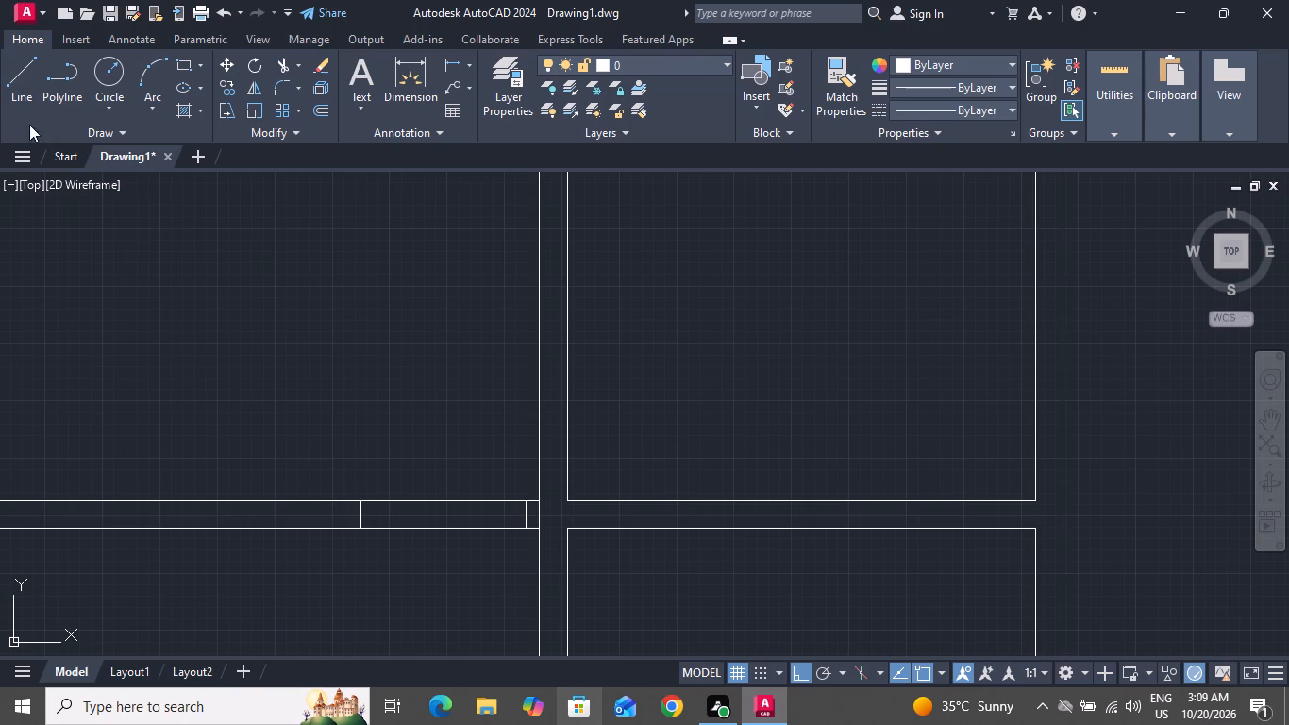
Draw a 3' vertical door-leaf line upward from the midpoint of the jamb line nearest the central wall.
left_click(12, 74)
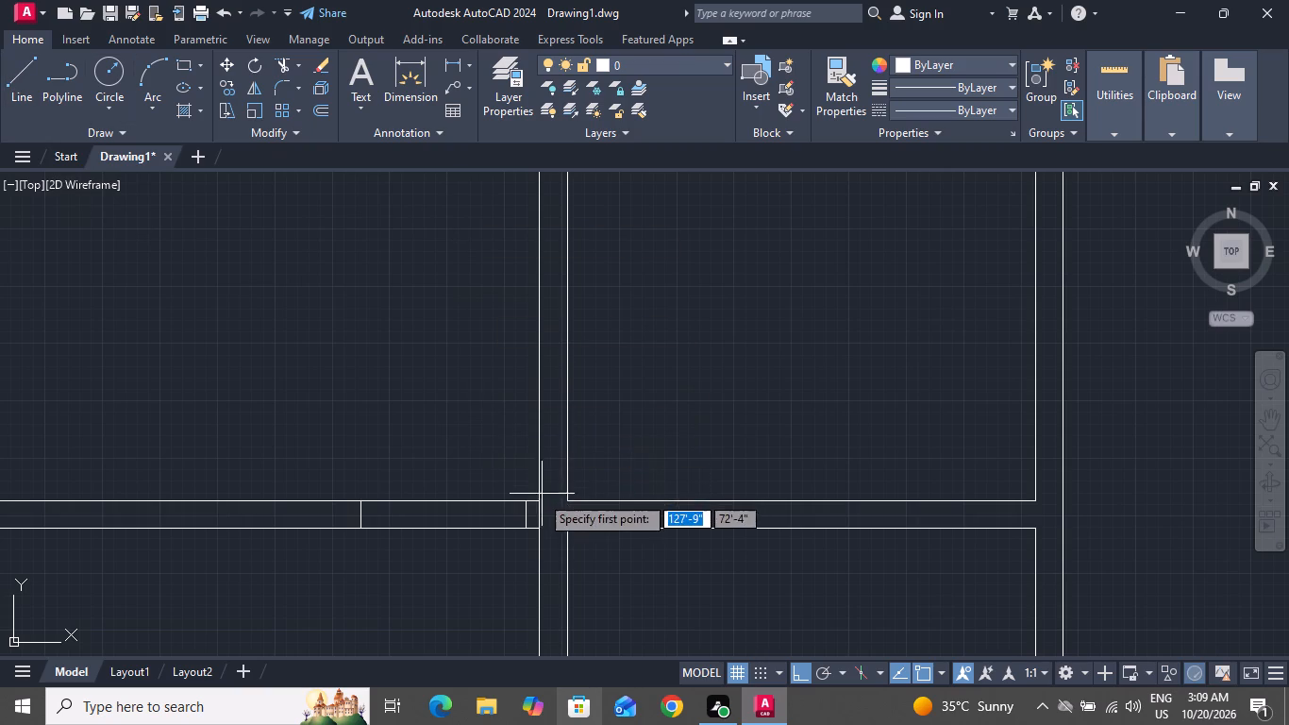
left_click(522, 514)
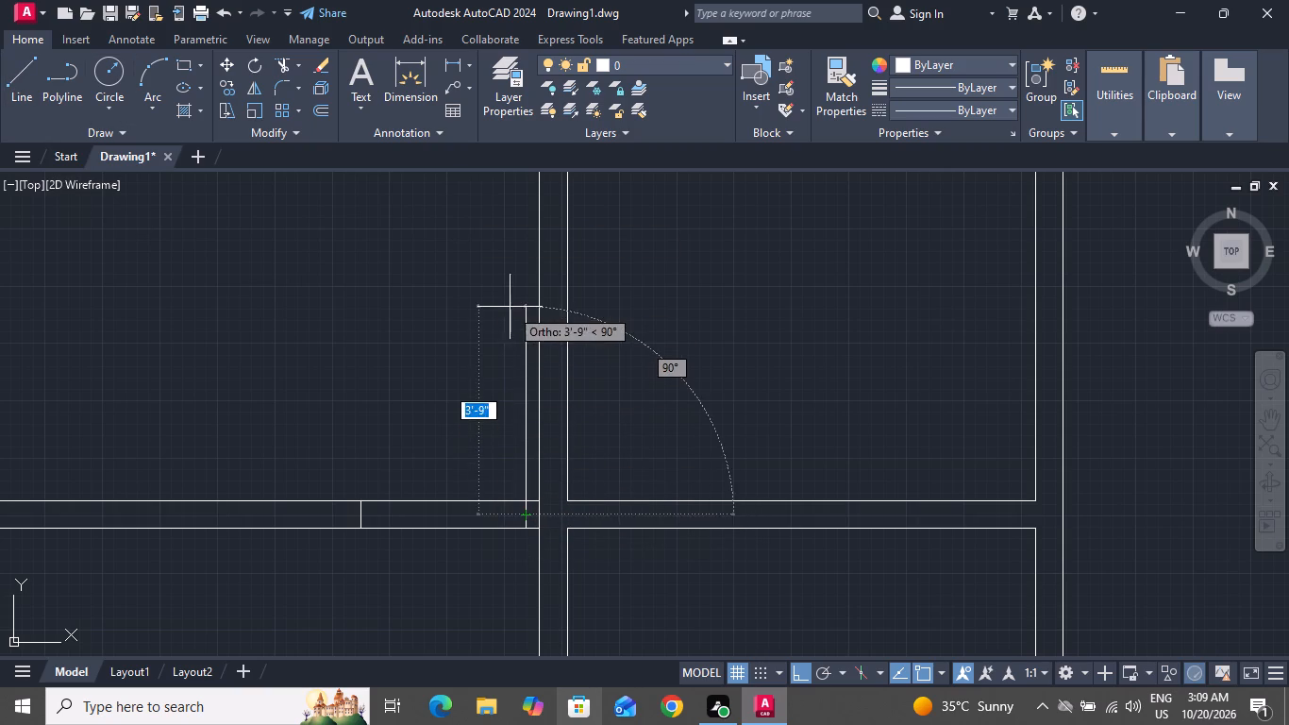
type("3'")
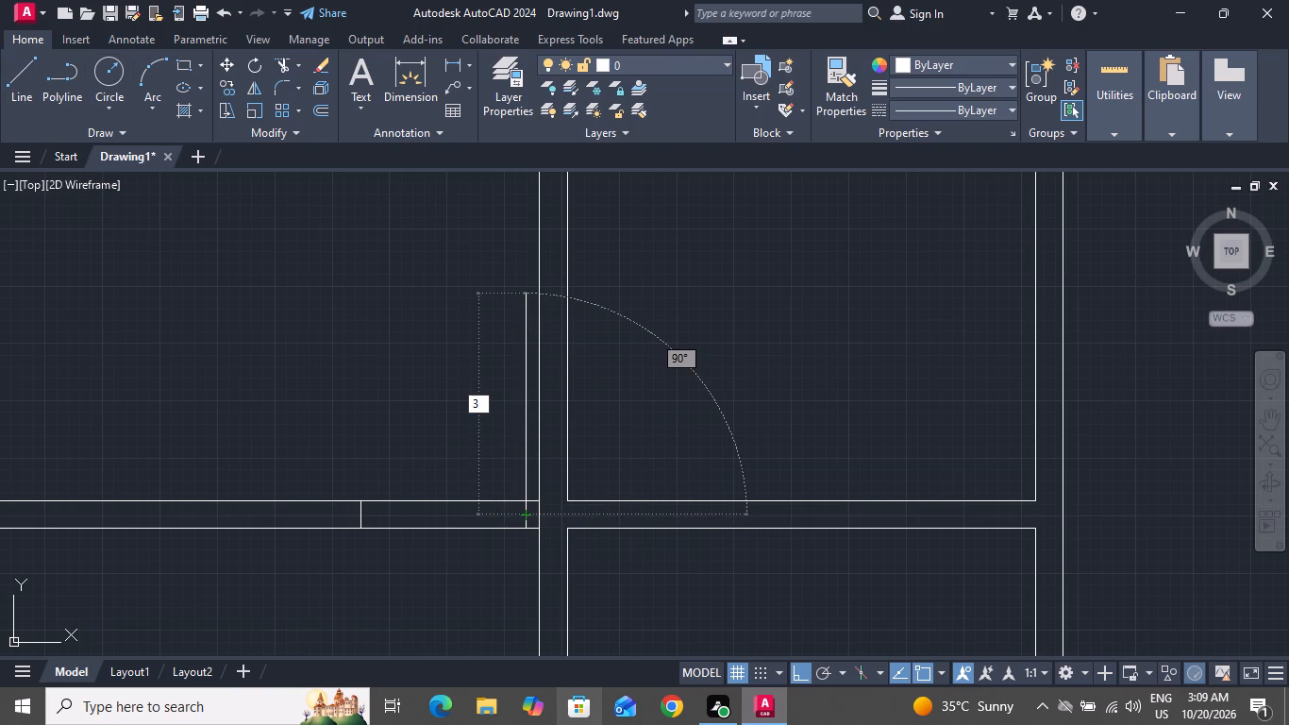
key("Return")
right_click(434, 381)
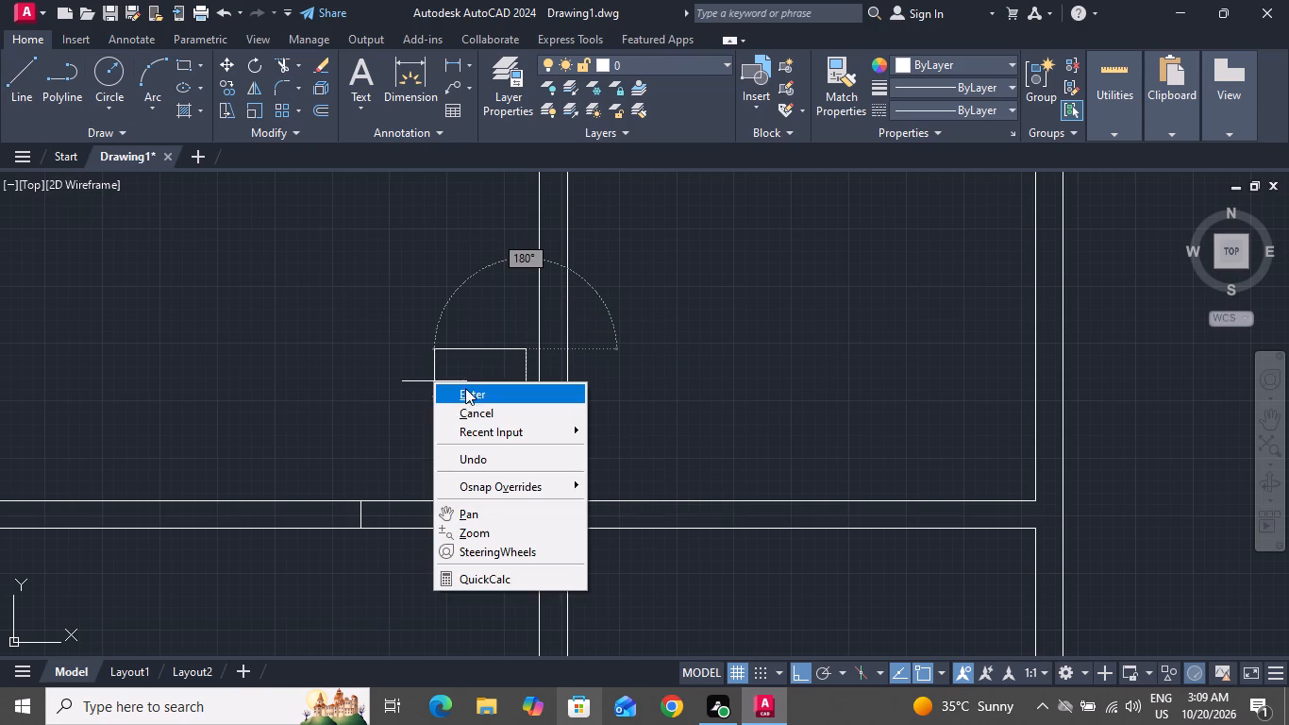
left_click(475, 404)
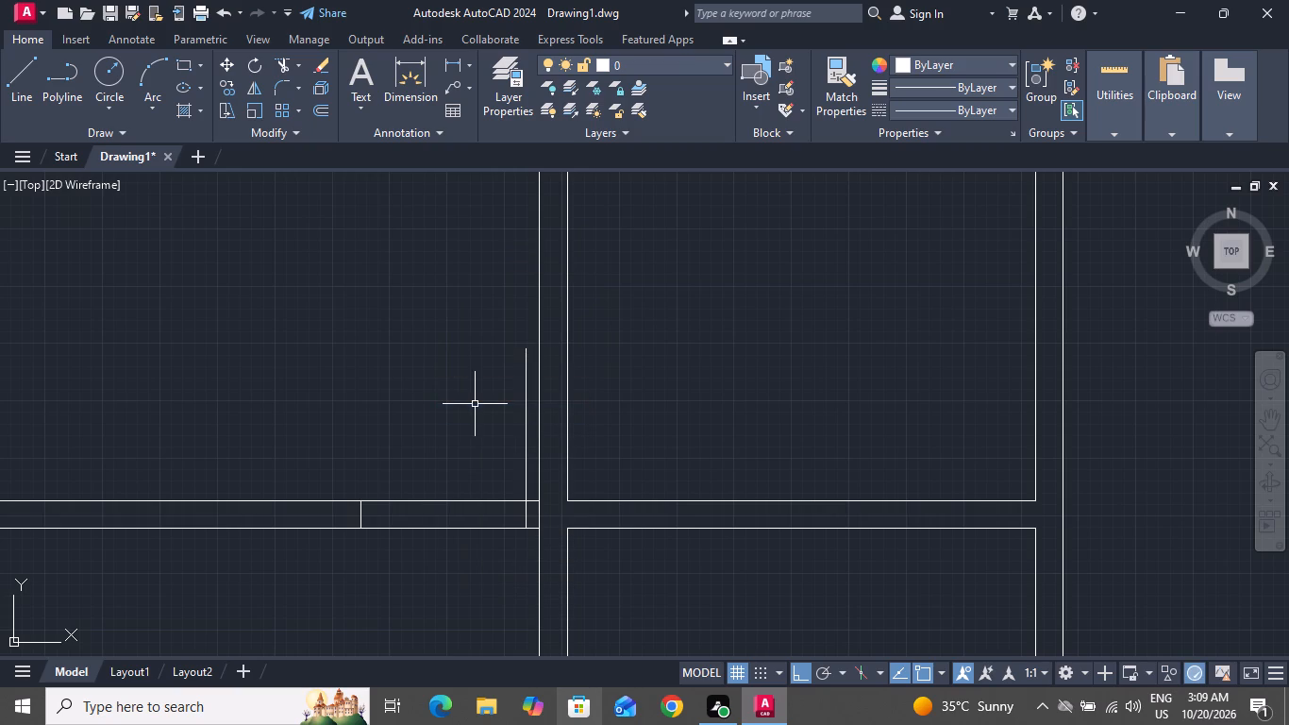
Offset the 3' door-leaf line beside the central wall 2" to the left to give the leaf thickness.
key("p")
key("BackSpace")
type("O")
key("space")
key("2")
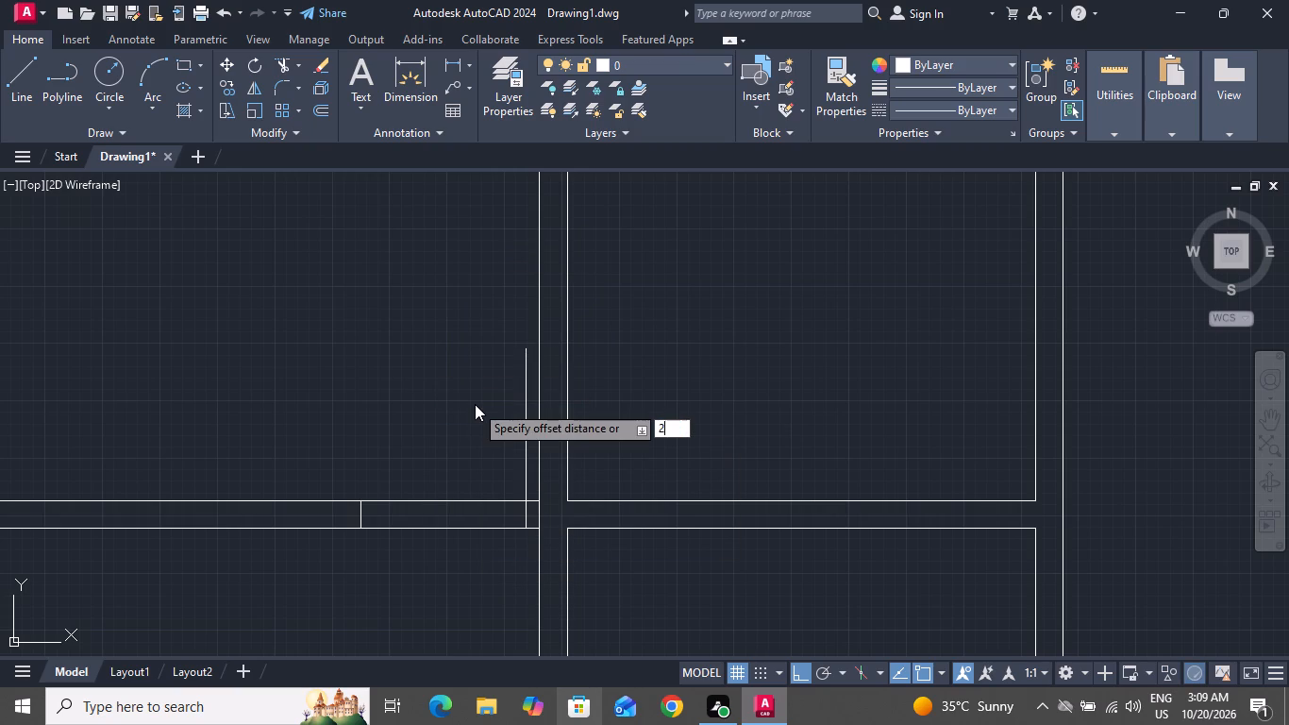
key("shift+quotedbl")
key("Return")
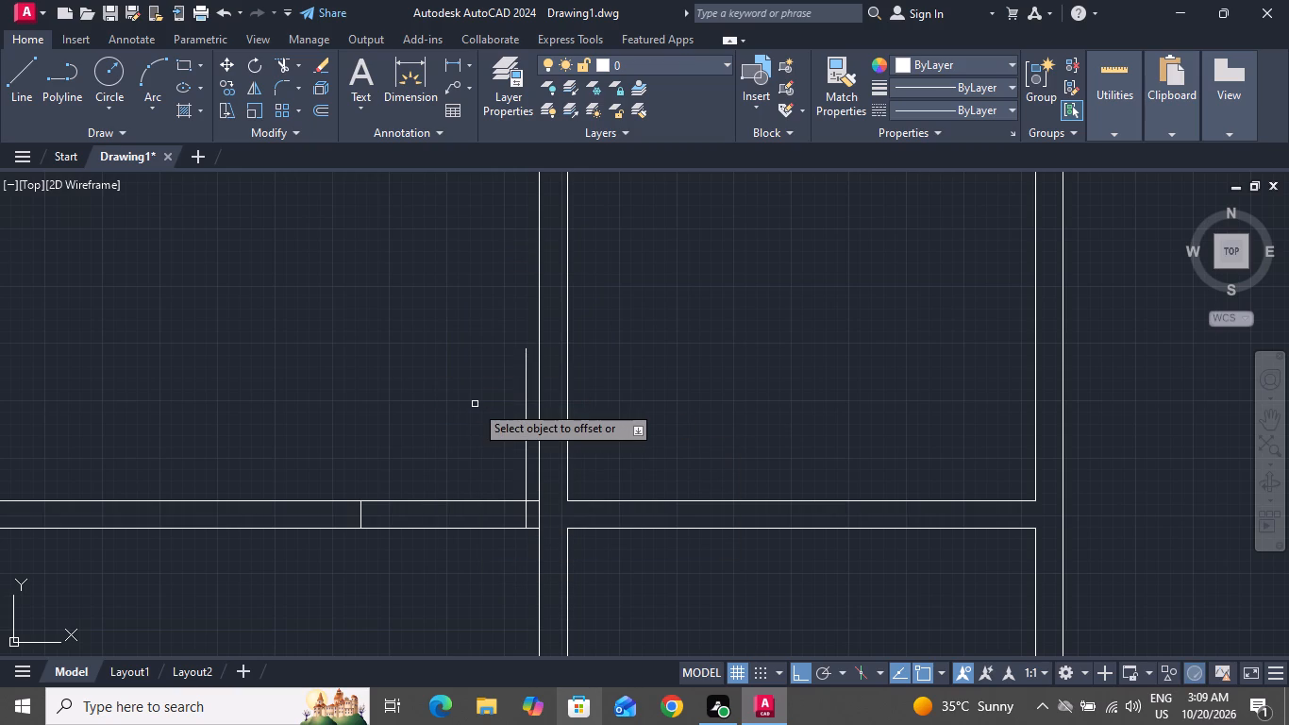
left_click(525, 452)
left_click(500, 457)
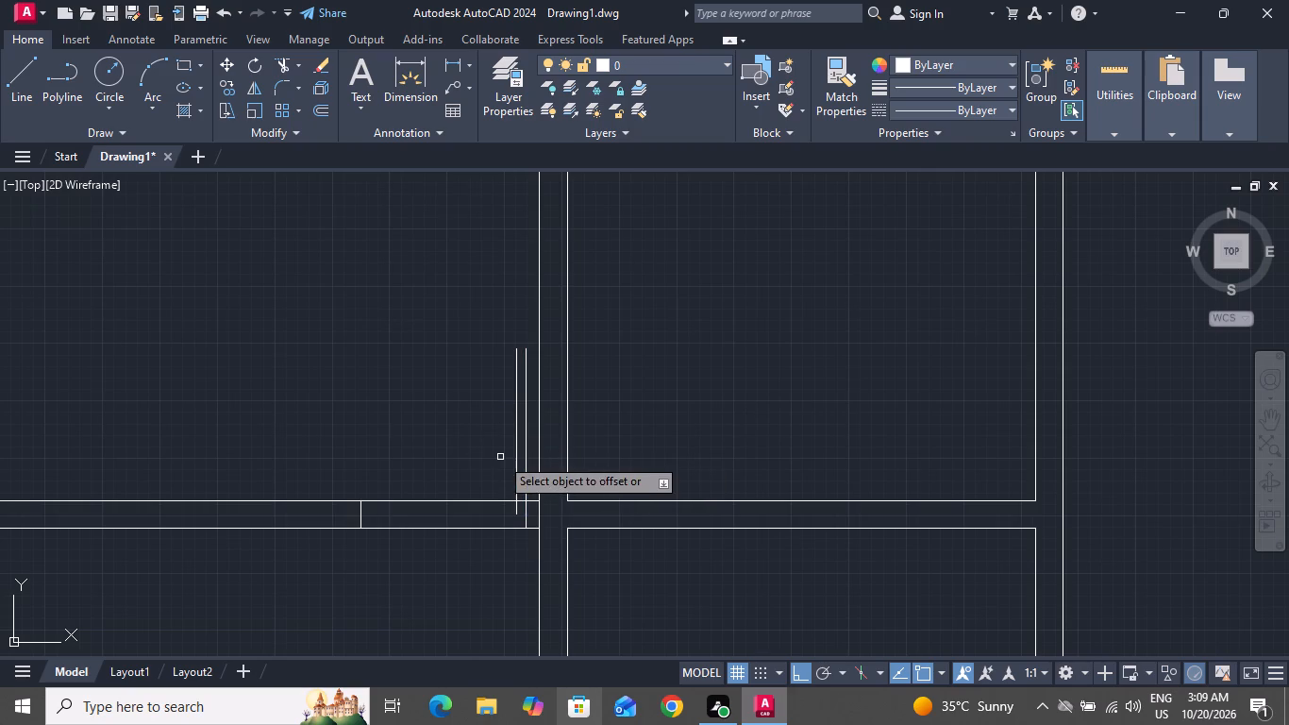
right_click(500, 457)
left_click(525, 481)
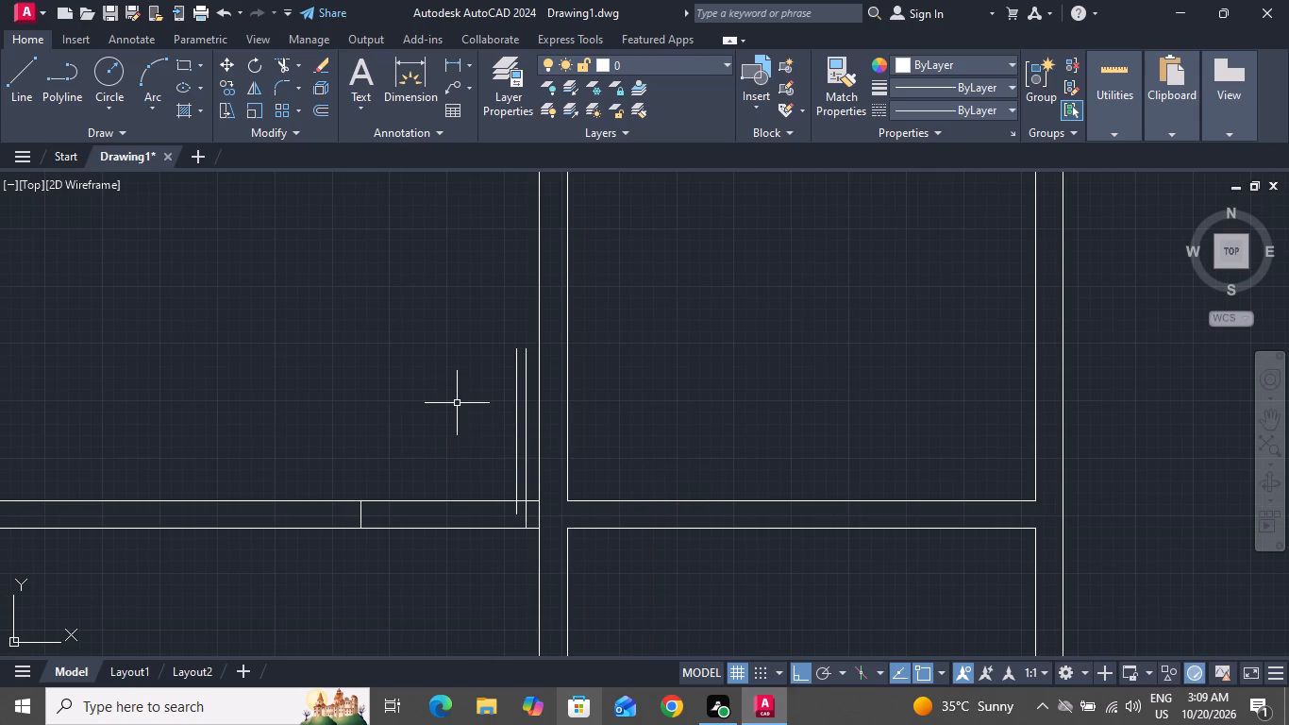
Draw the door's swing arc from the far jamb's midpoint up to the top of the two leaf lines.
type("A")
key("space")
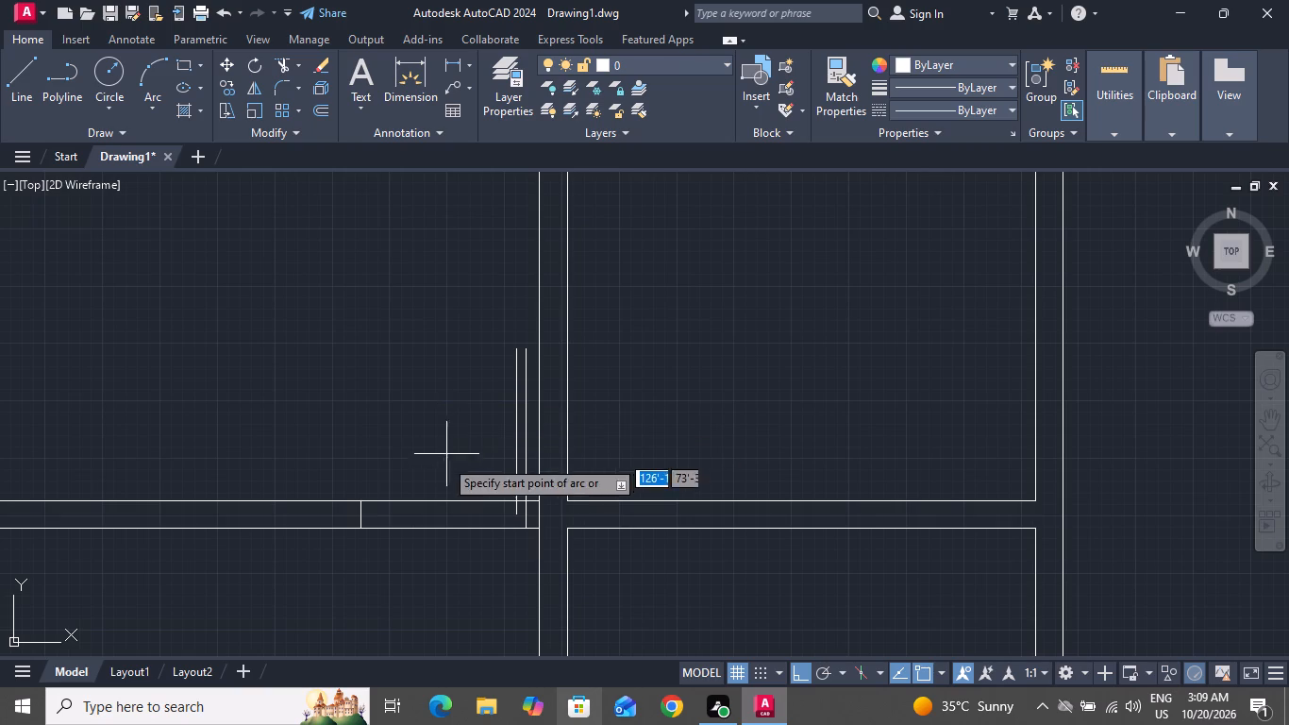
left_click(361, 514)
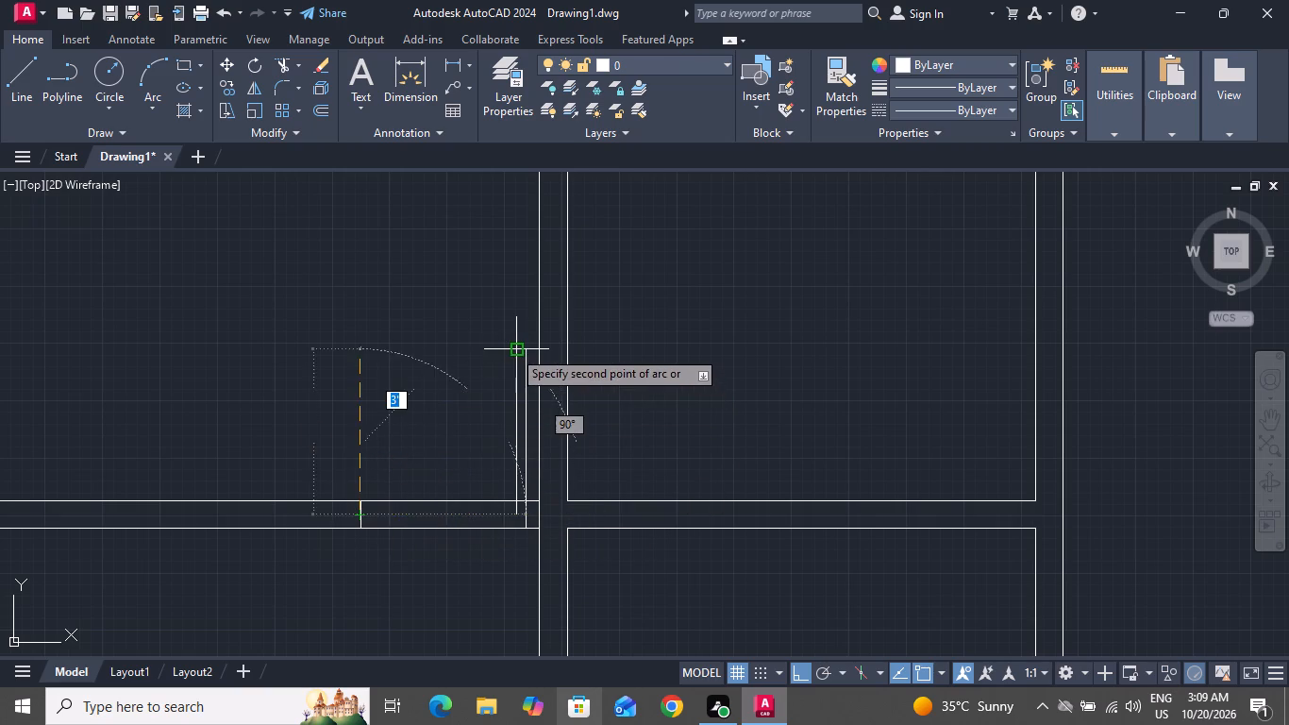
left_click(512, 349)
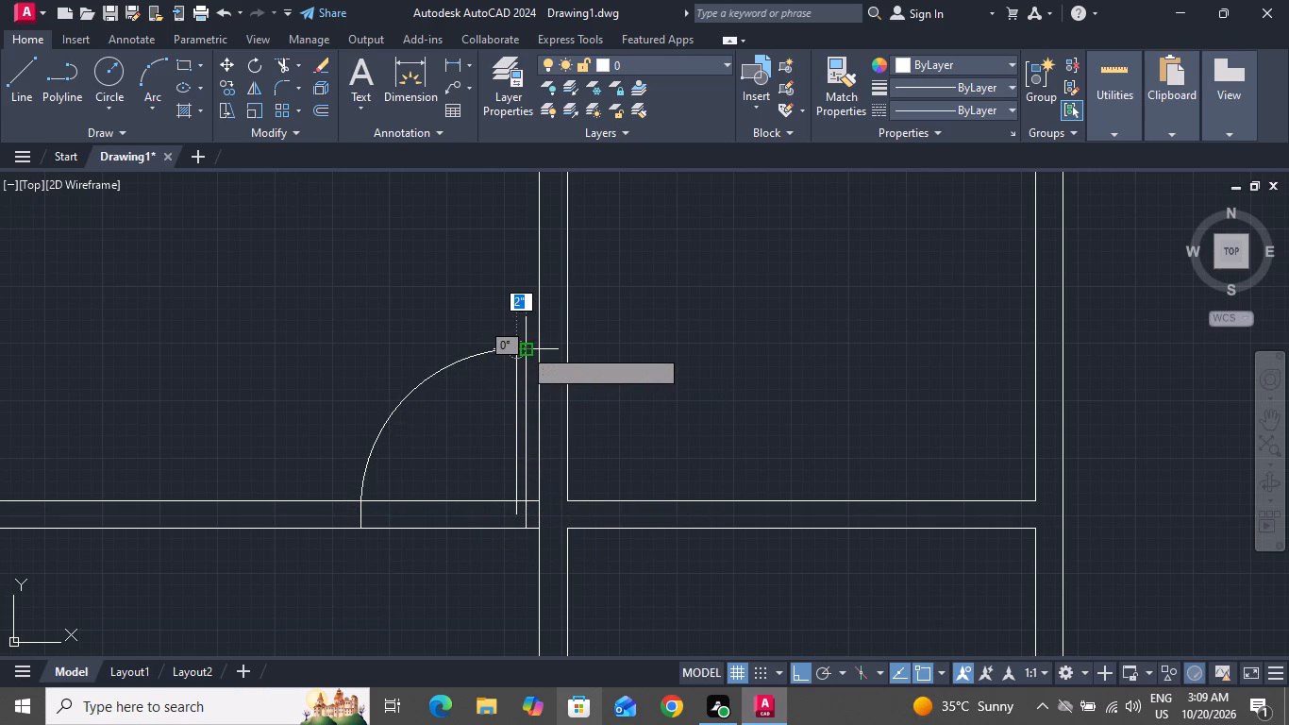
left_click(523, 347)
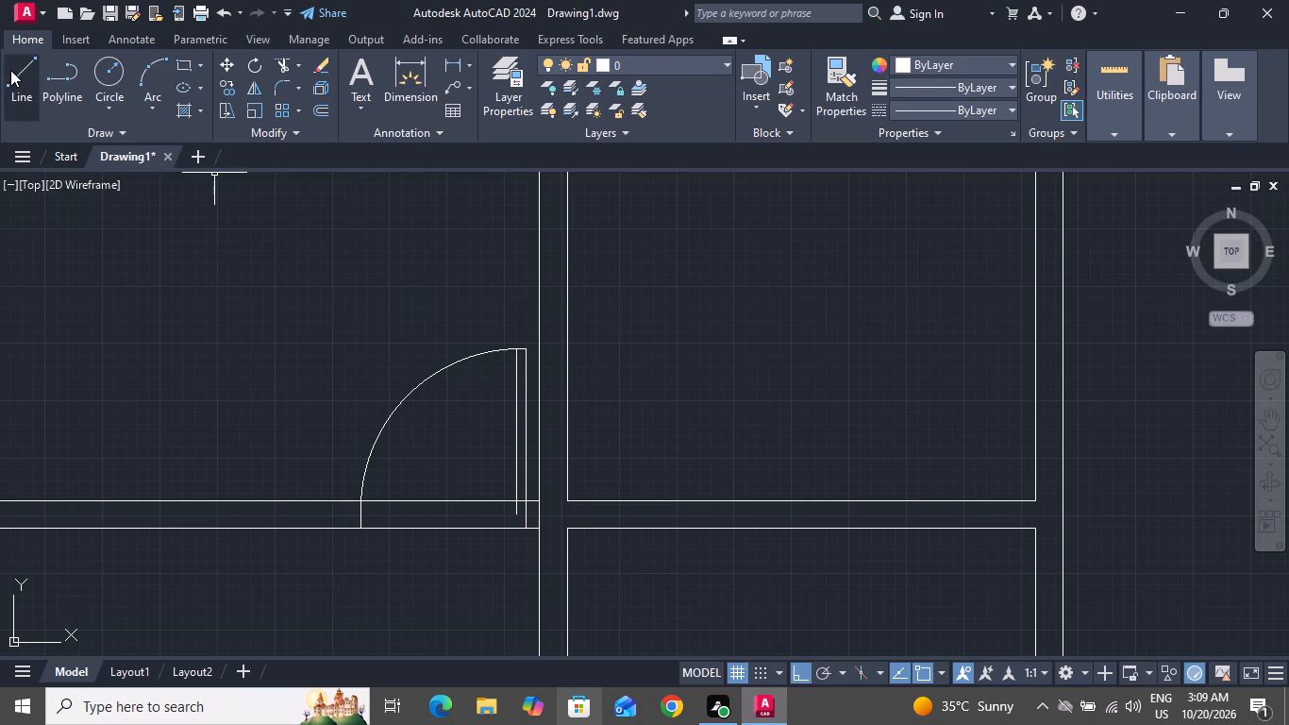
Draw a short horizontal line closing the lower end of the door leaf at the near jamb's midpoint.
left_click(11, 70)
scroll(536, 520, "up", 3)
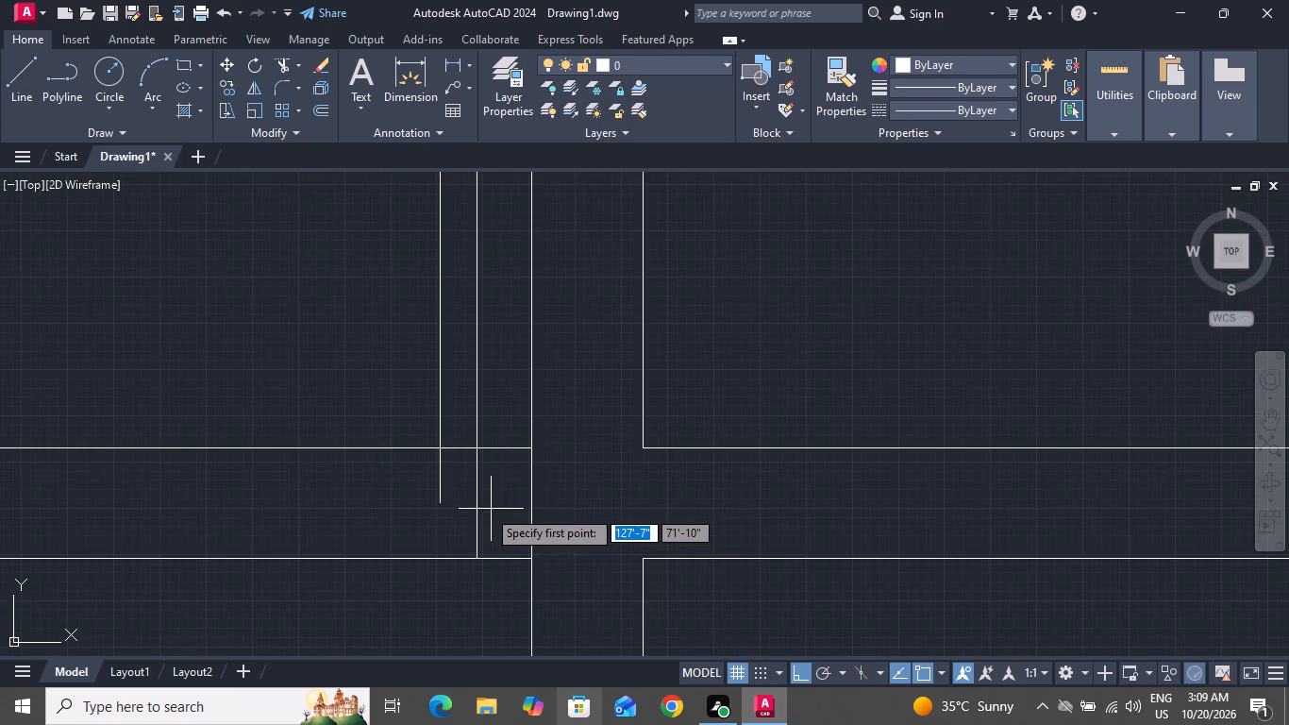
left_click(435, 503)
left_click(475, 509)
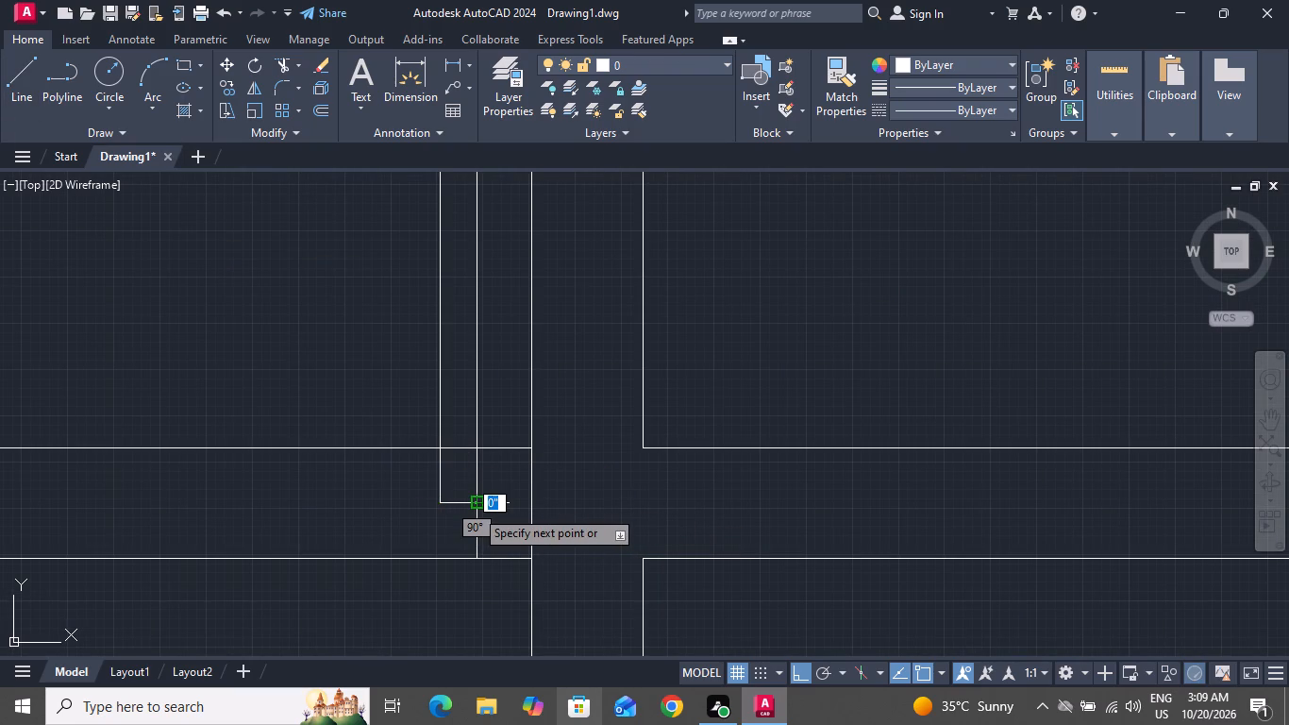
right_click(476, 509)
left_click(509, 332)
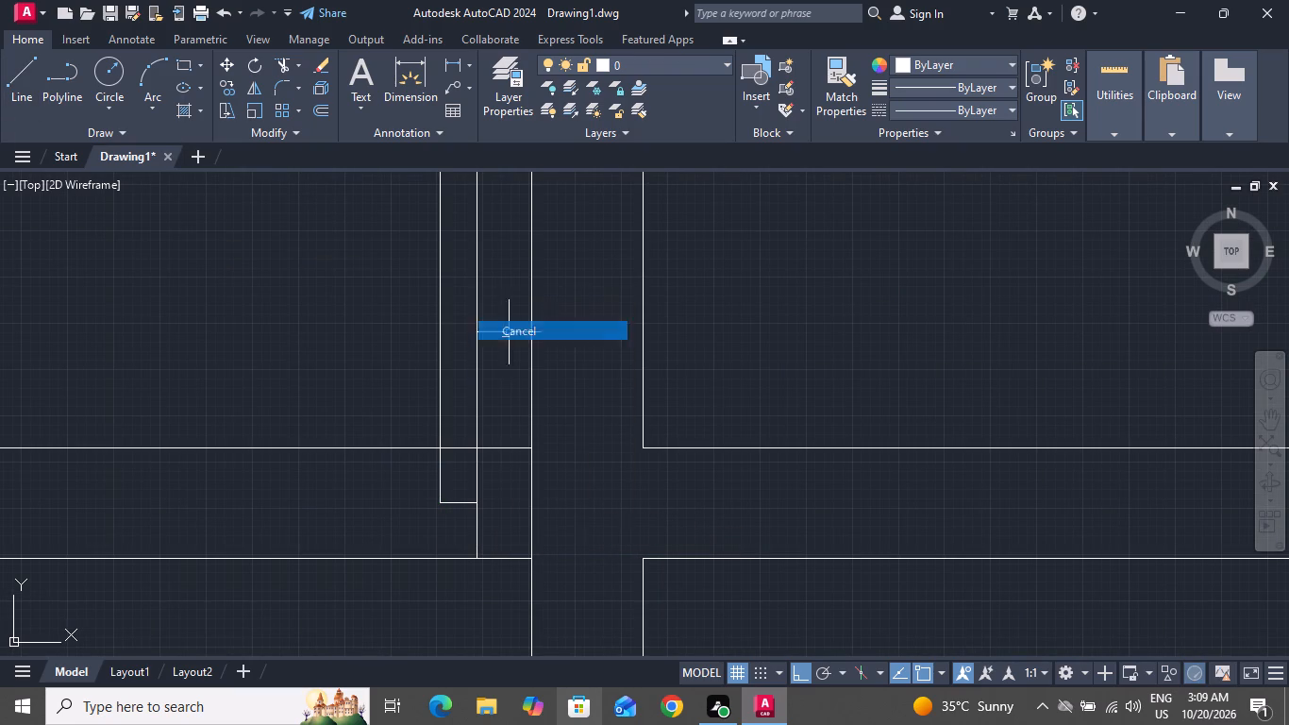
Trim the leaf-side line between the upper wall face and the leaf's lower end, plus both wall lines across the door opening.
left_click(280, 69)
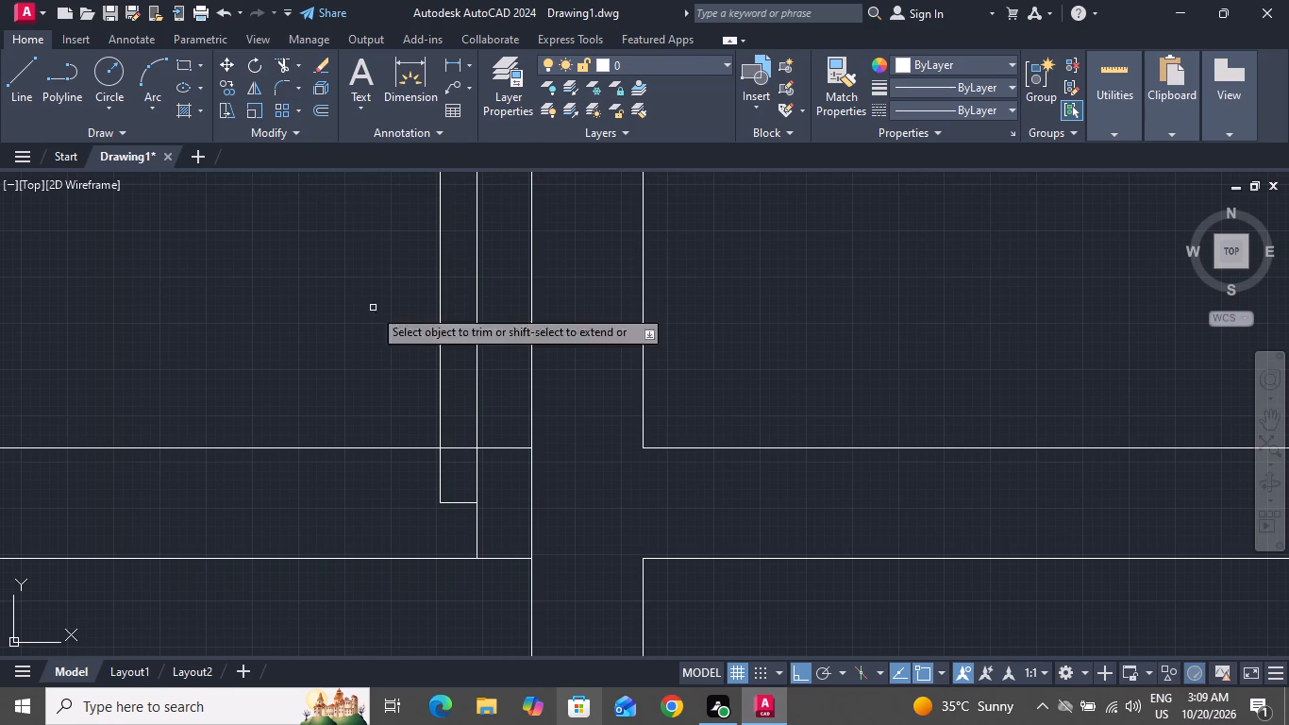
left_click(461, 465)
left_click(494, 467)
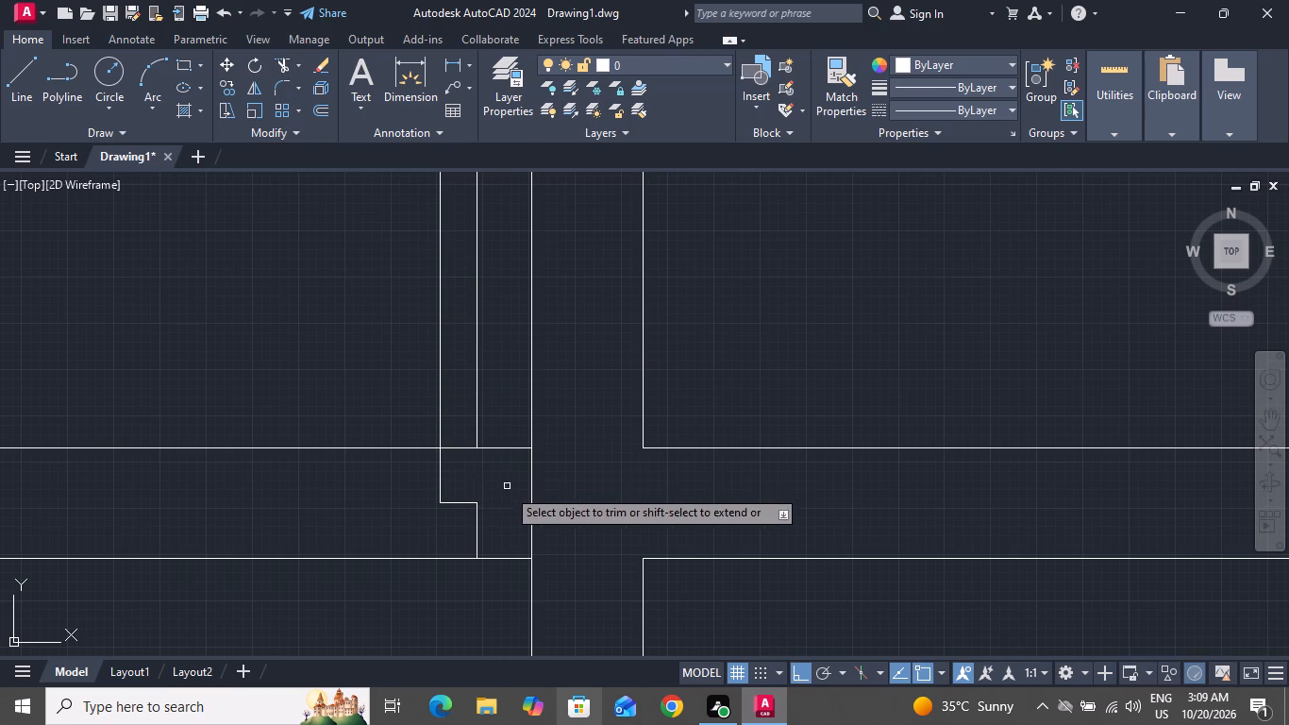
scroll(520, 535, "down", 2)
left_click(426, 503)
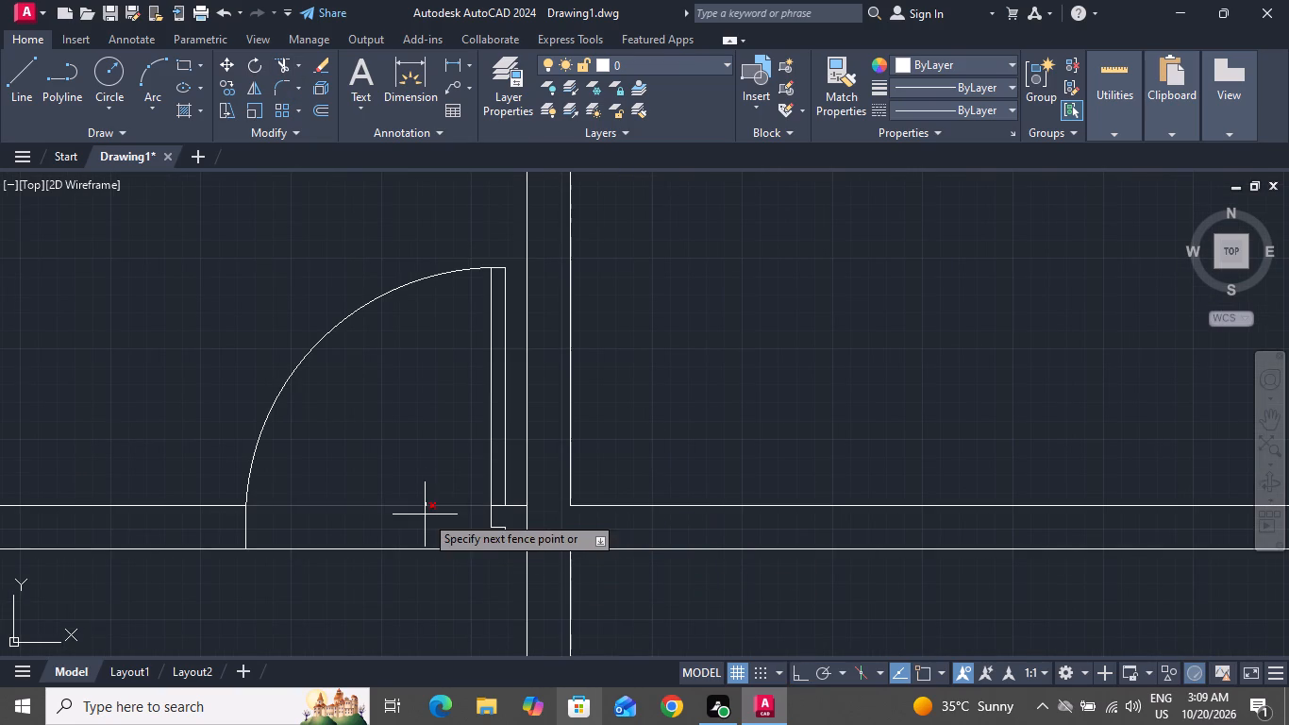
left_click(425, 514)
left_click(425, 523)
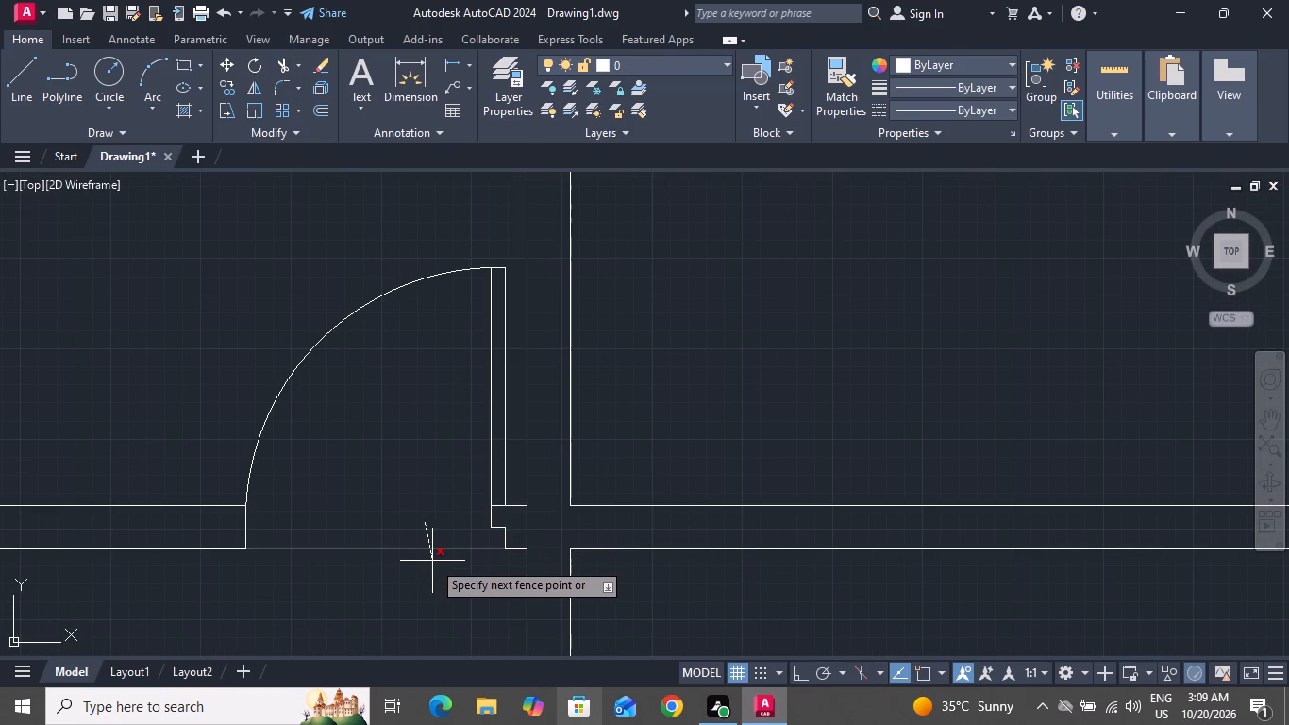
left_click(433, 571)
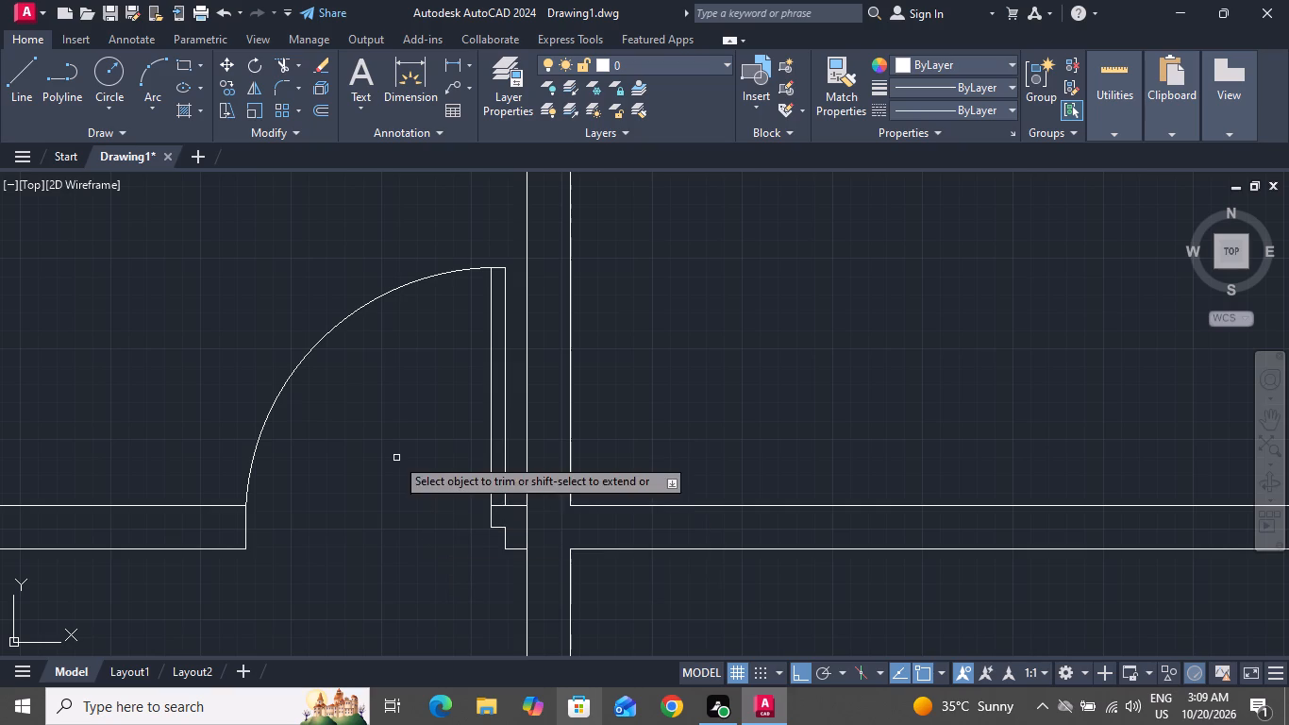
right_click(382, 439)
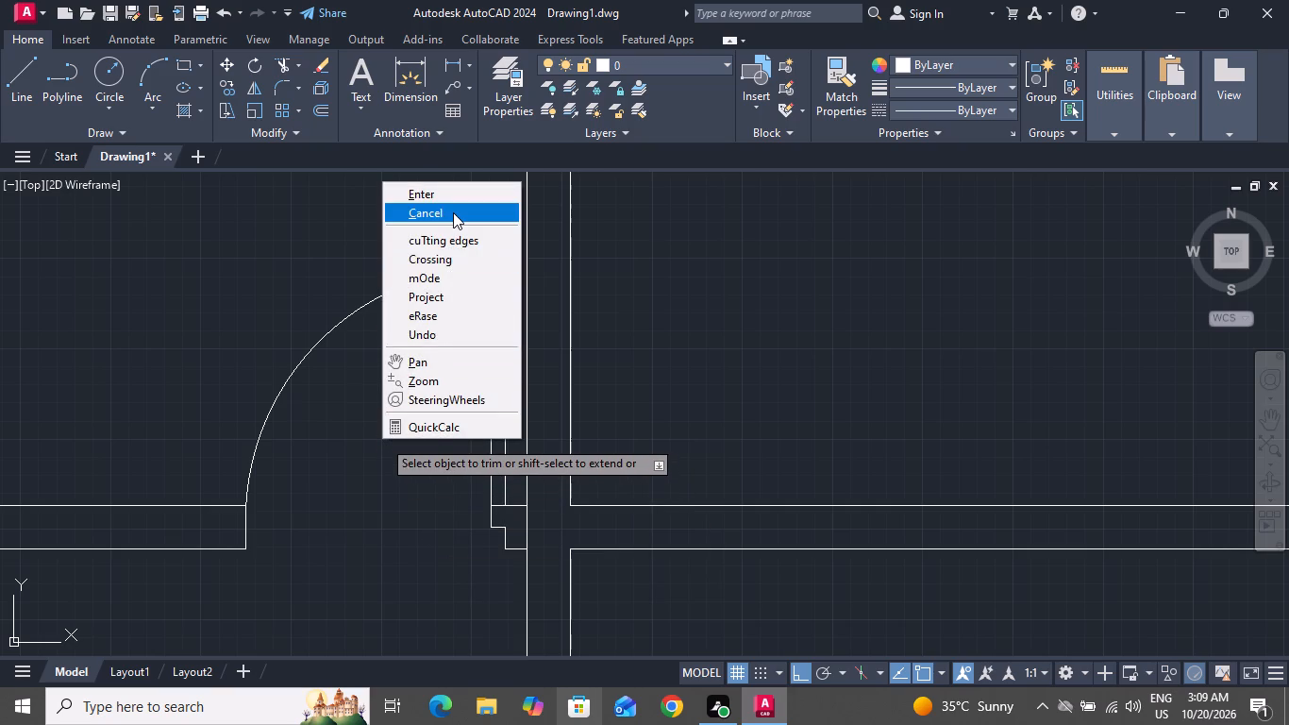
left_click(455, 211)
Draw a short horizontal line across the central wall, level with the top inner edge of the middle right-hand room.
scroll(496, 412, "down", 4)
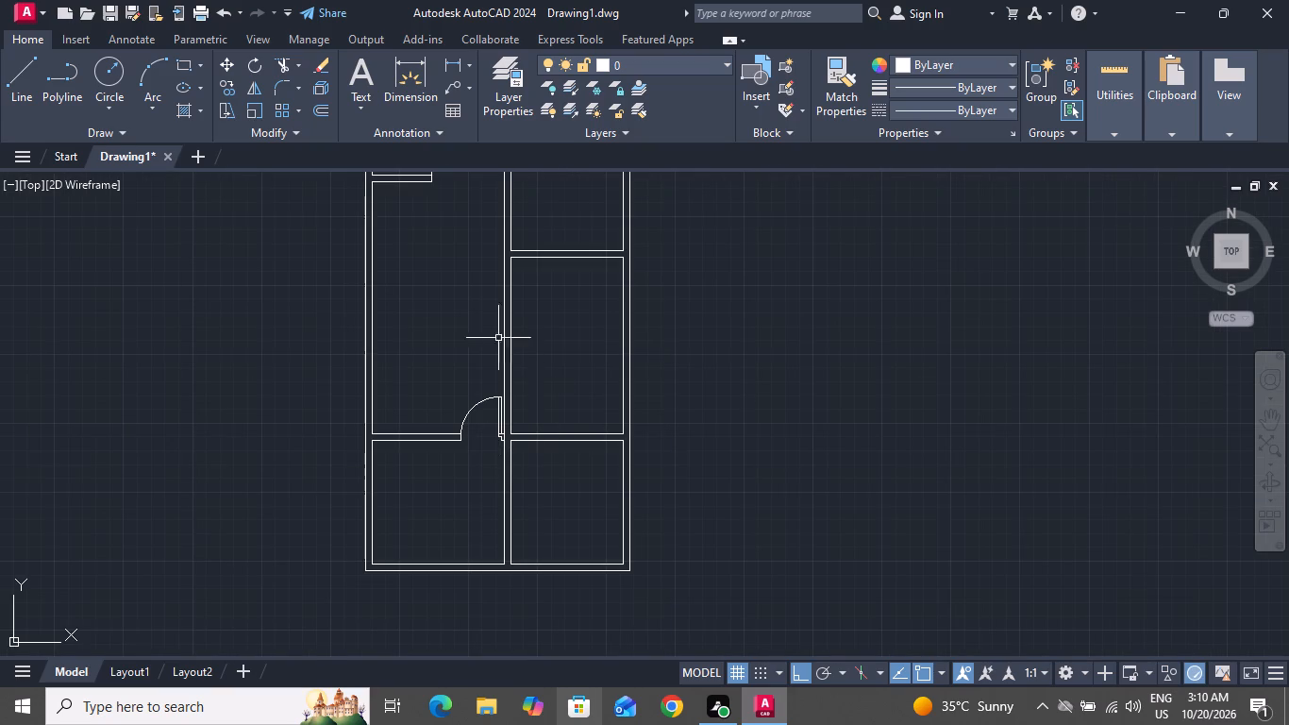
left_click(31, 68)
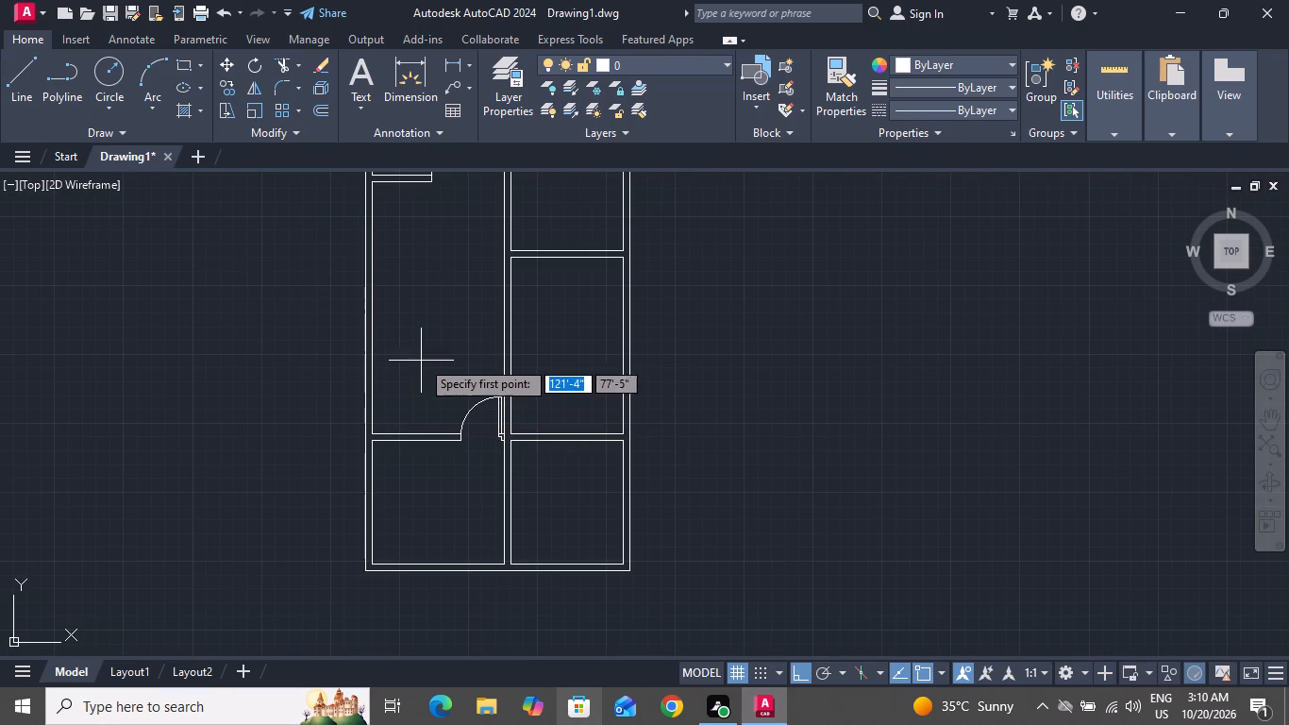
scroll(436, 365, "down", 2)
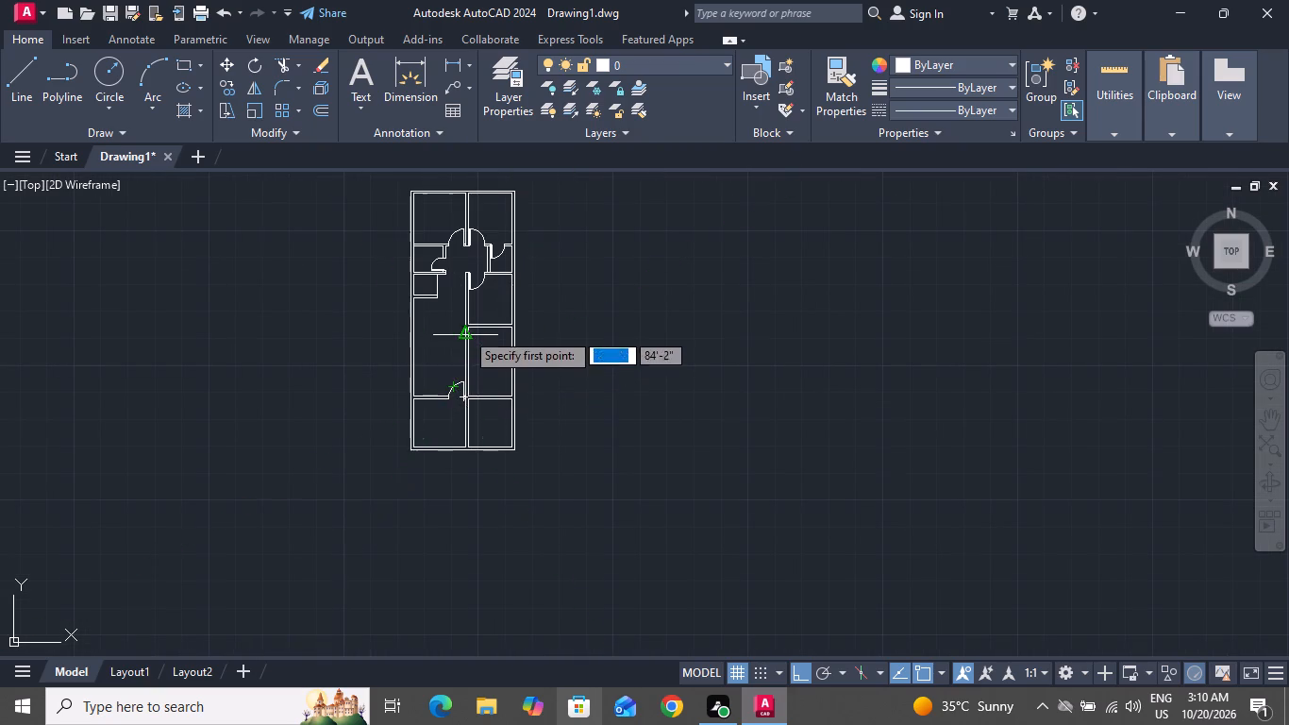
scroll(469, 340, "up", 5)
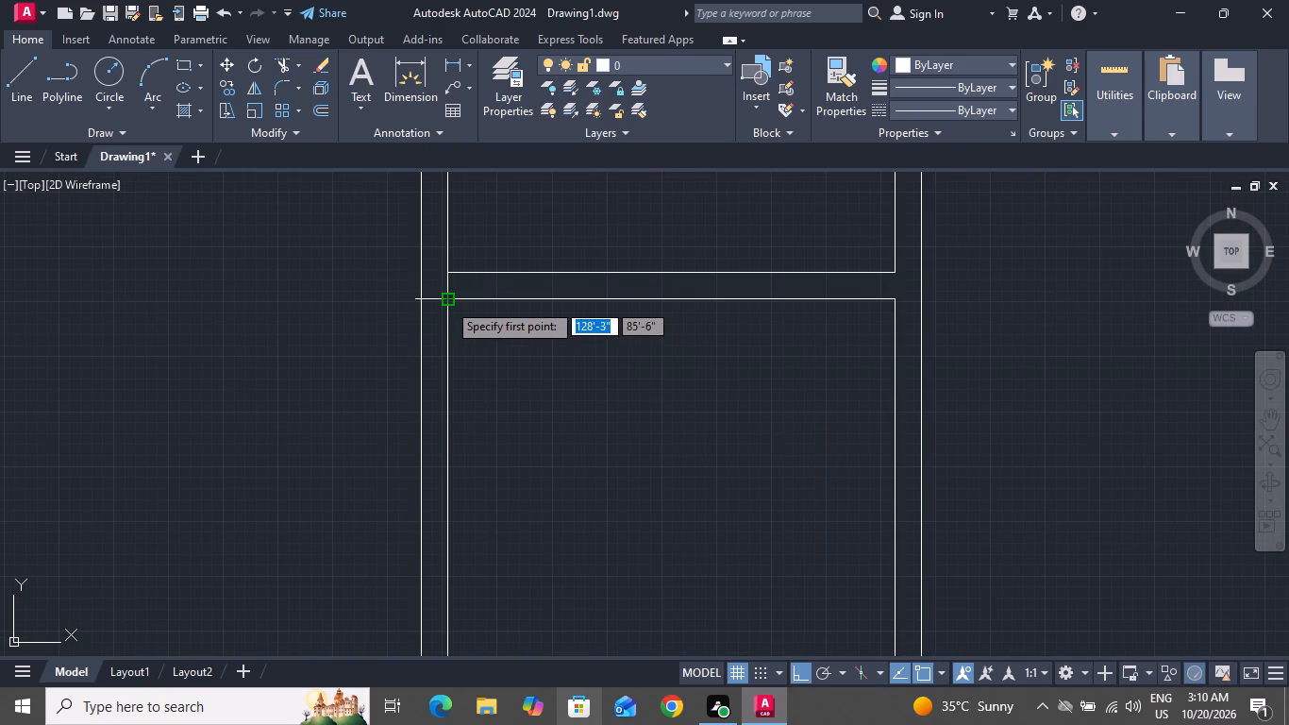
left_click(447, 302)
left_click(423, 303)
right_click(423, 303)
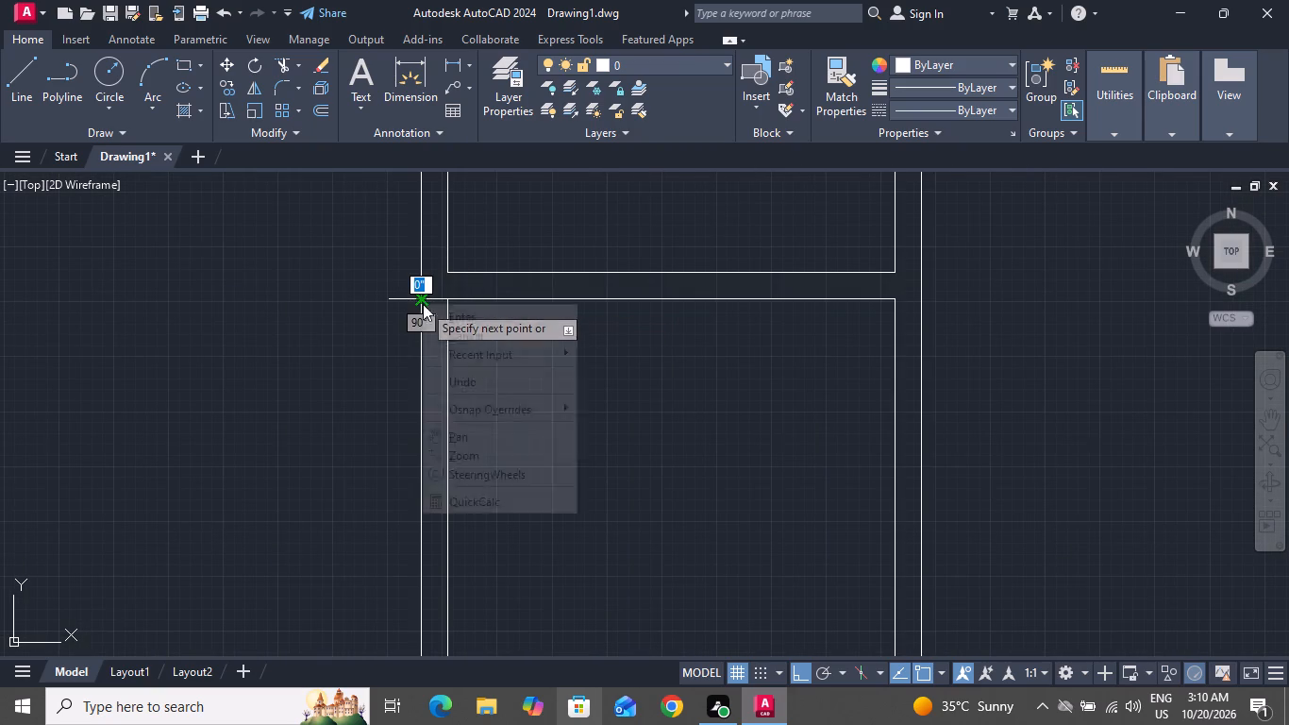
left_click(436, 331)
Draw a second short horizontal line across the central wall, about 3' below the first one.
left_click(32, 79)
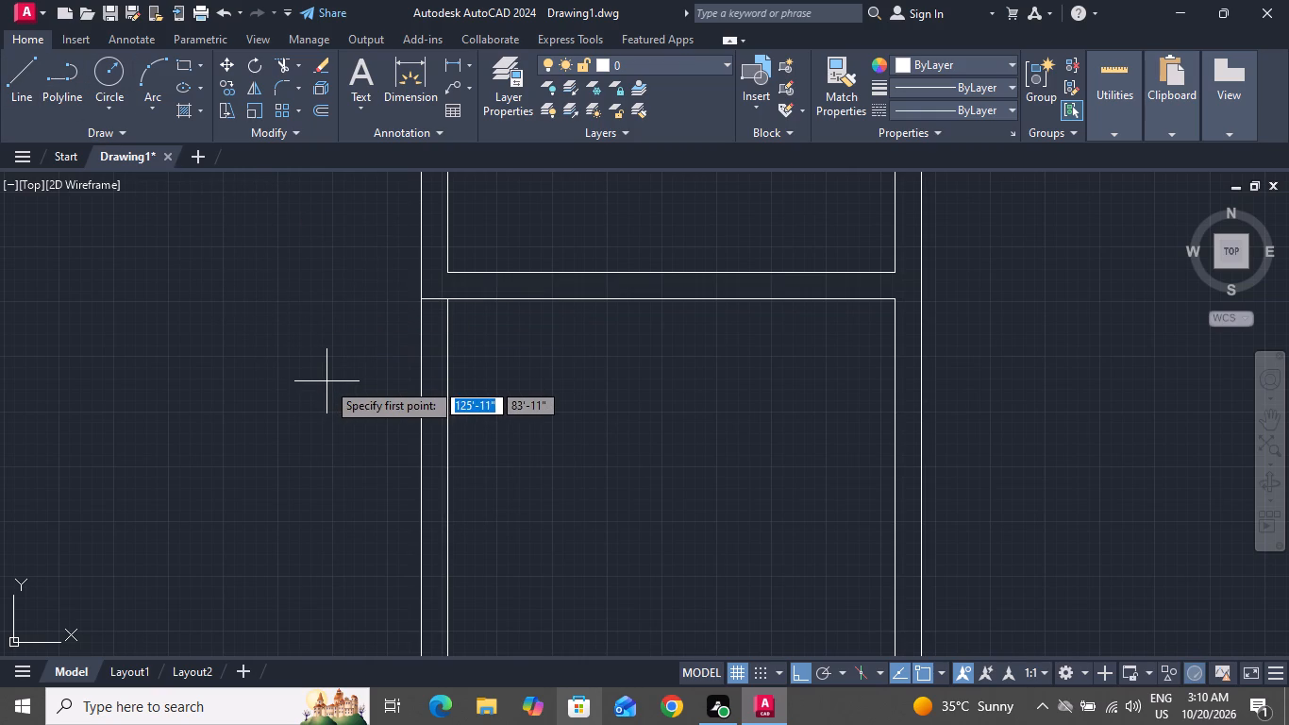
scroll(406, 408, "down", 2)
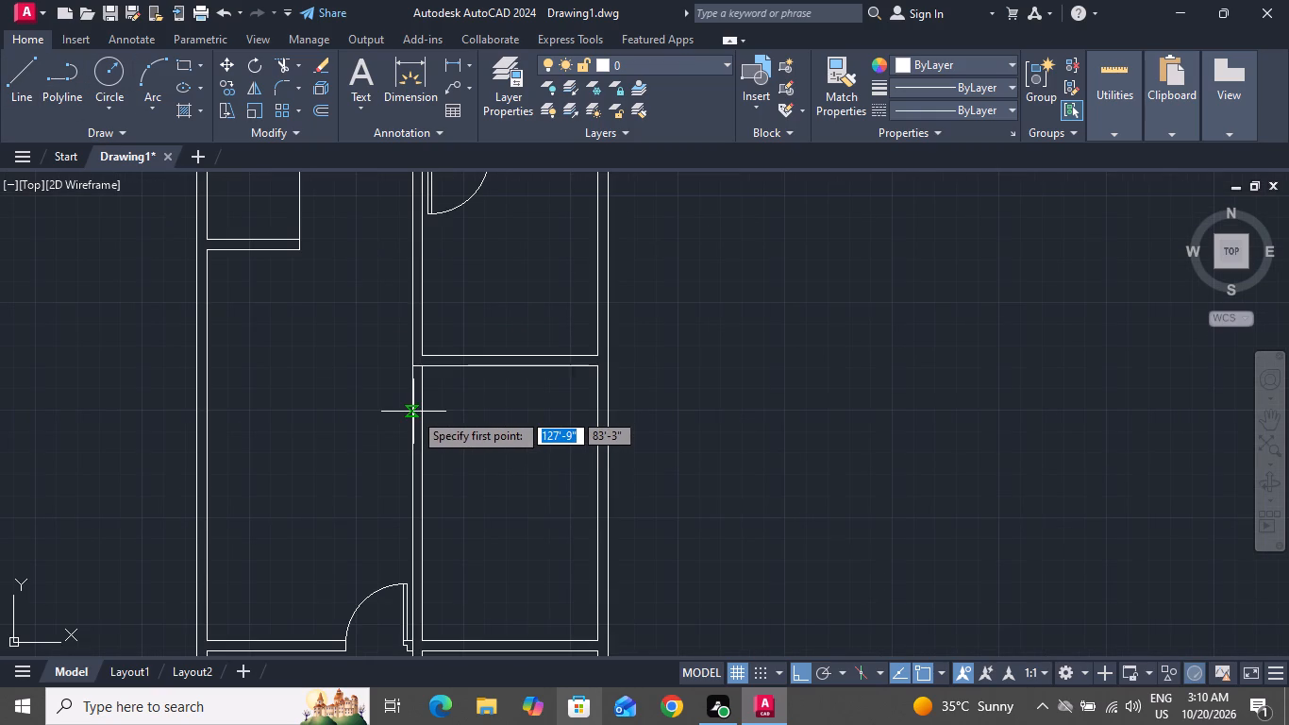
scroll(421, 442, "up", 2)
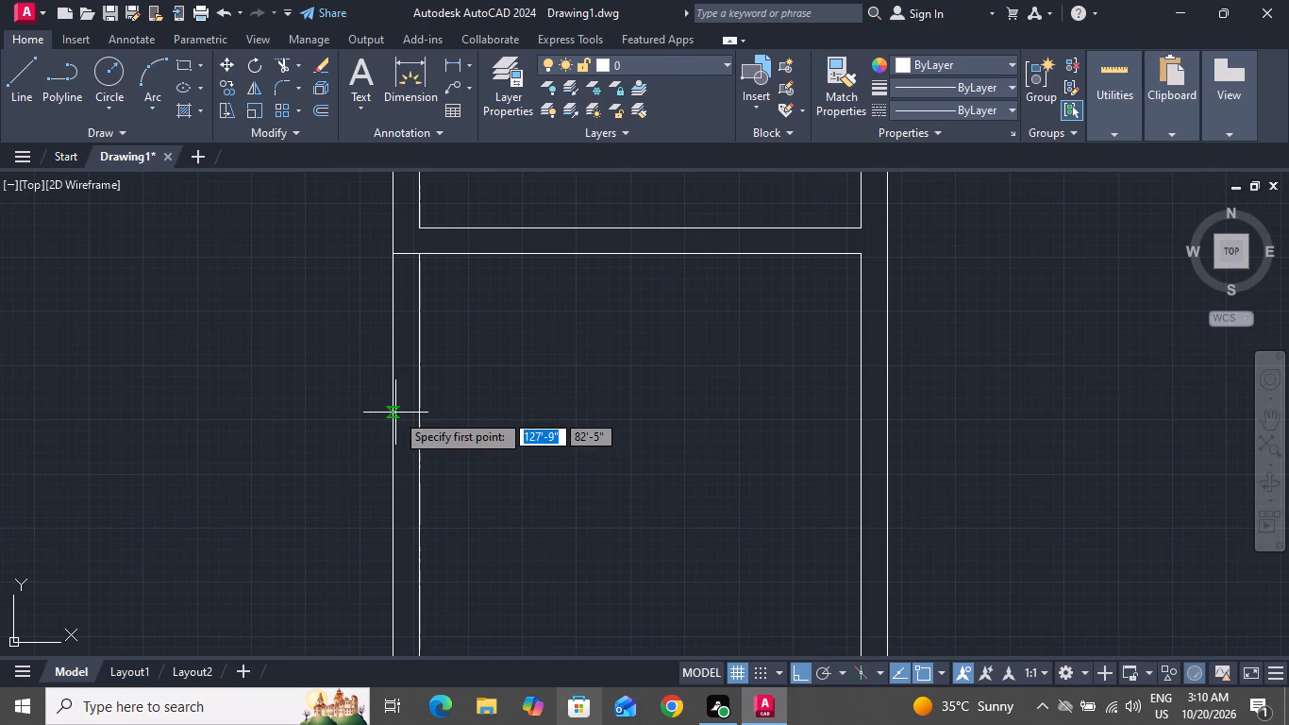
left_click(393, 416)
left_click(416, 416)
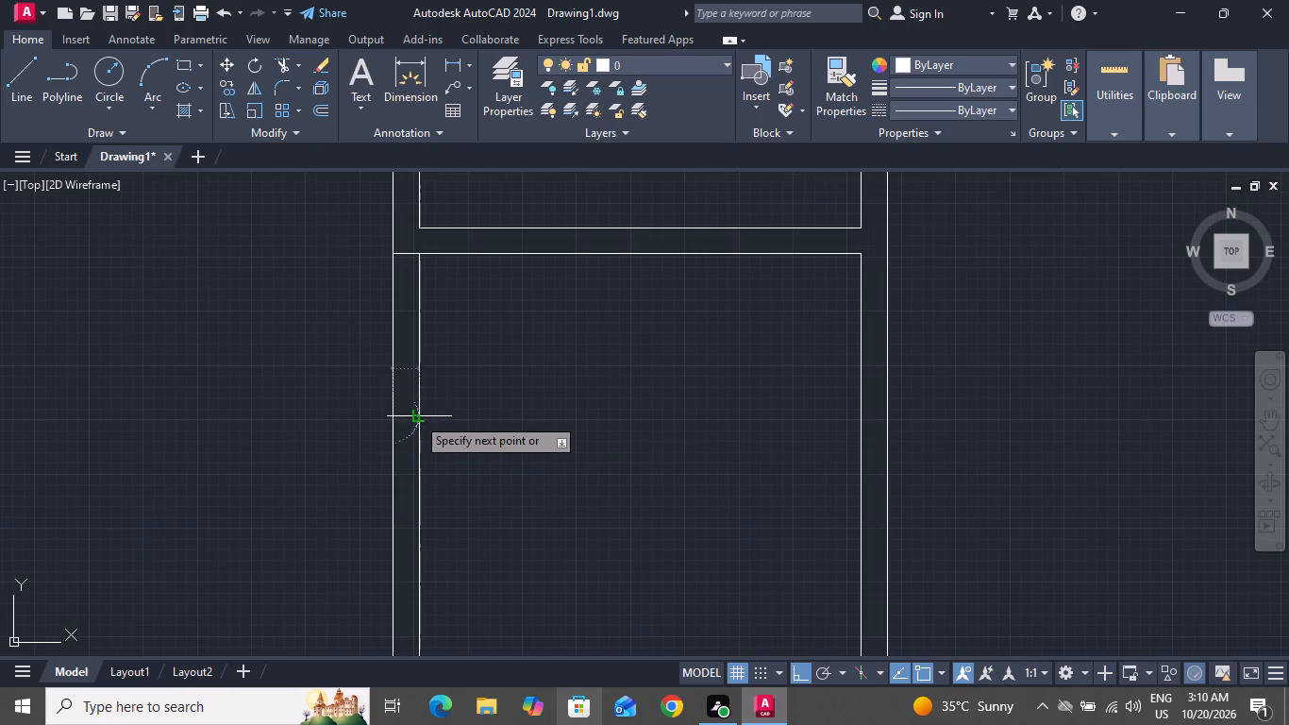
right_click(417, 416)
left_click(444, 442)
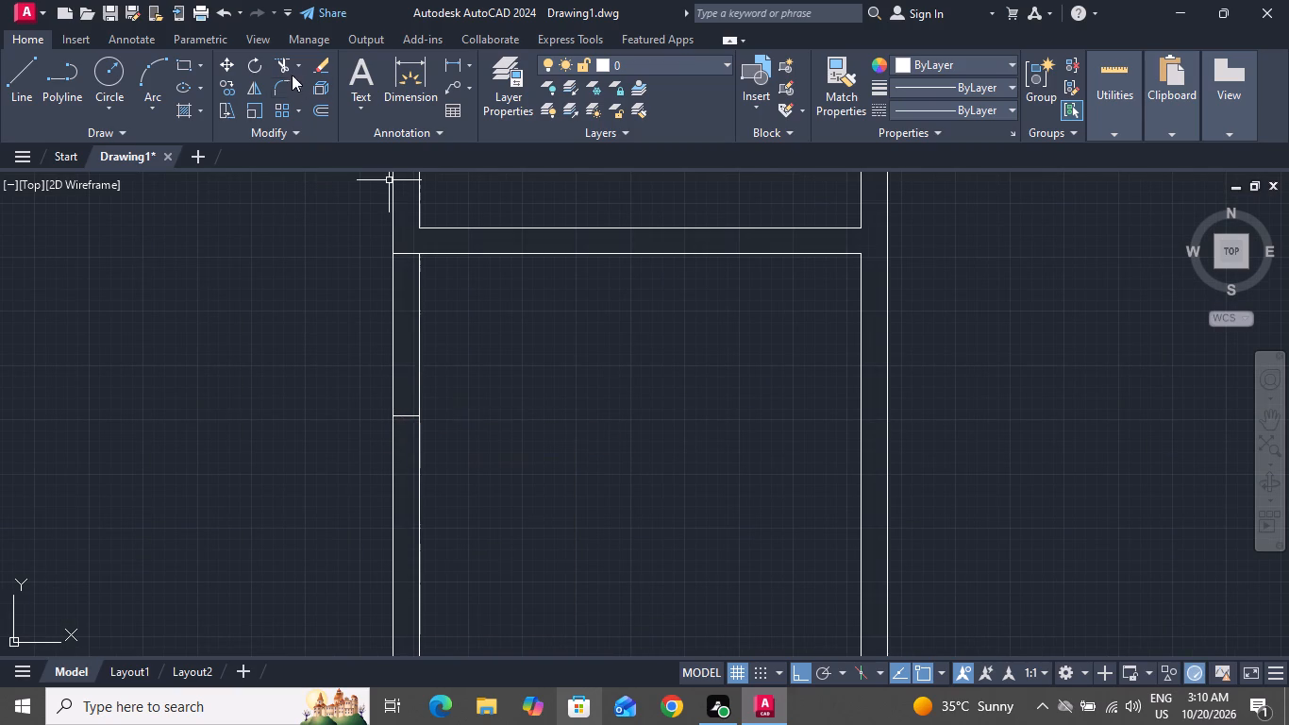
Trim both central wall lines between the two short cross lines to open the passage into the middle right-hand room.
left_click(287, 70)
left_click(496, 352)
left_click(356, 325)
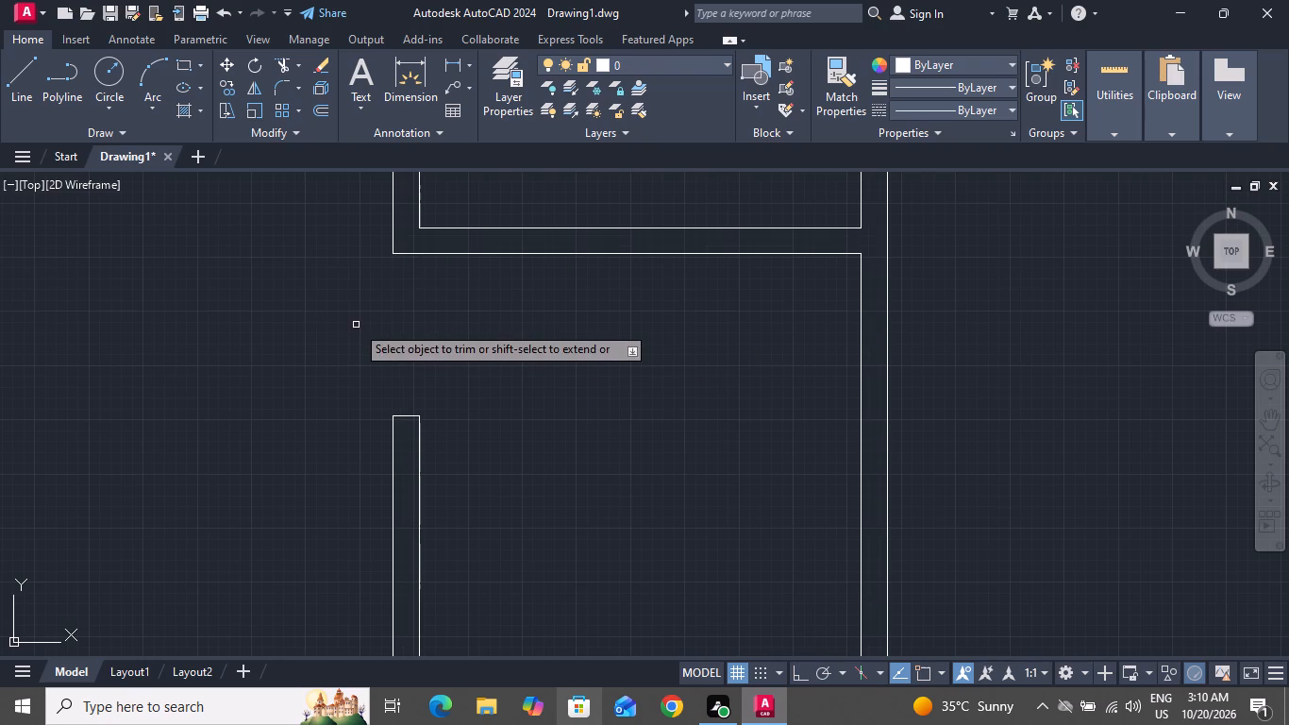
right_click(377, 334)
left_click(410, 365)
Draw a short vertical line across the bottom outer wall from the midpoint of the lower-left room's inner wall line.
scroll(428, 326, "down", 3)
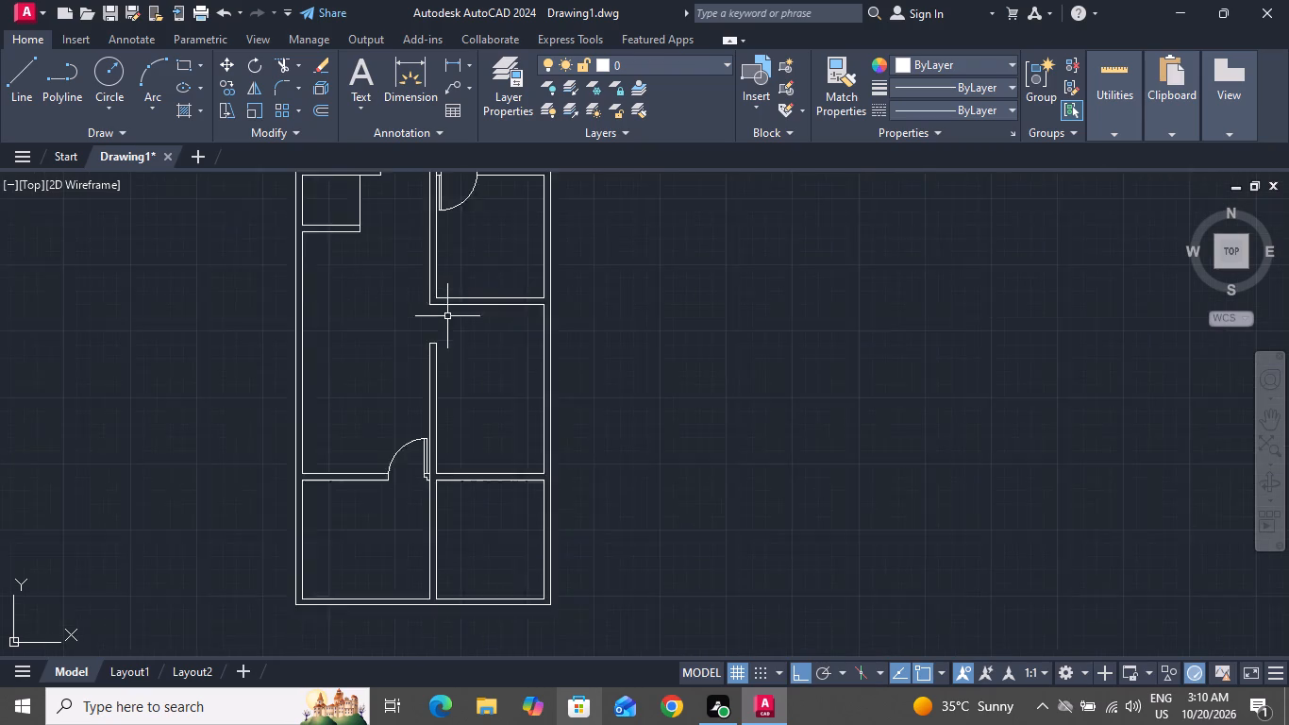
scroll(447, 316, "down", 2)
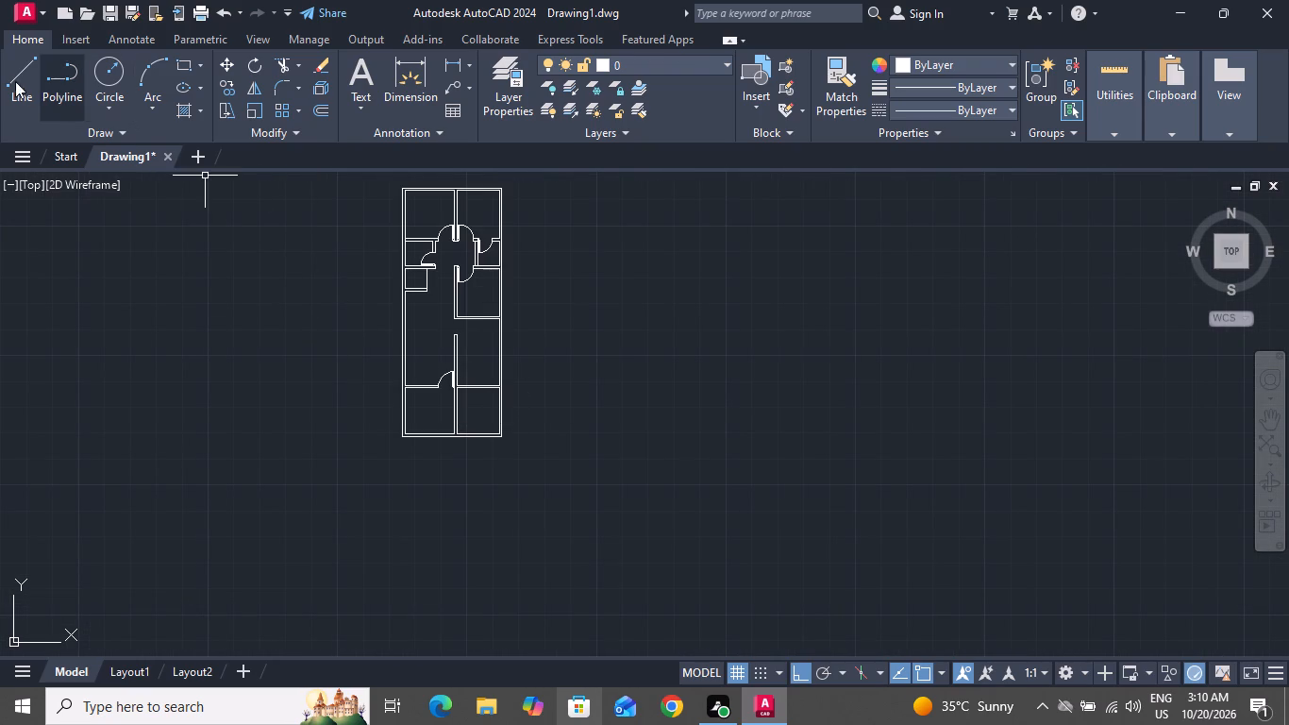
left_click(8, 75)
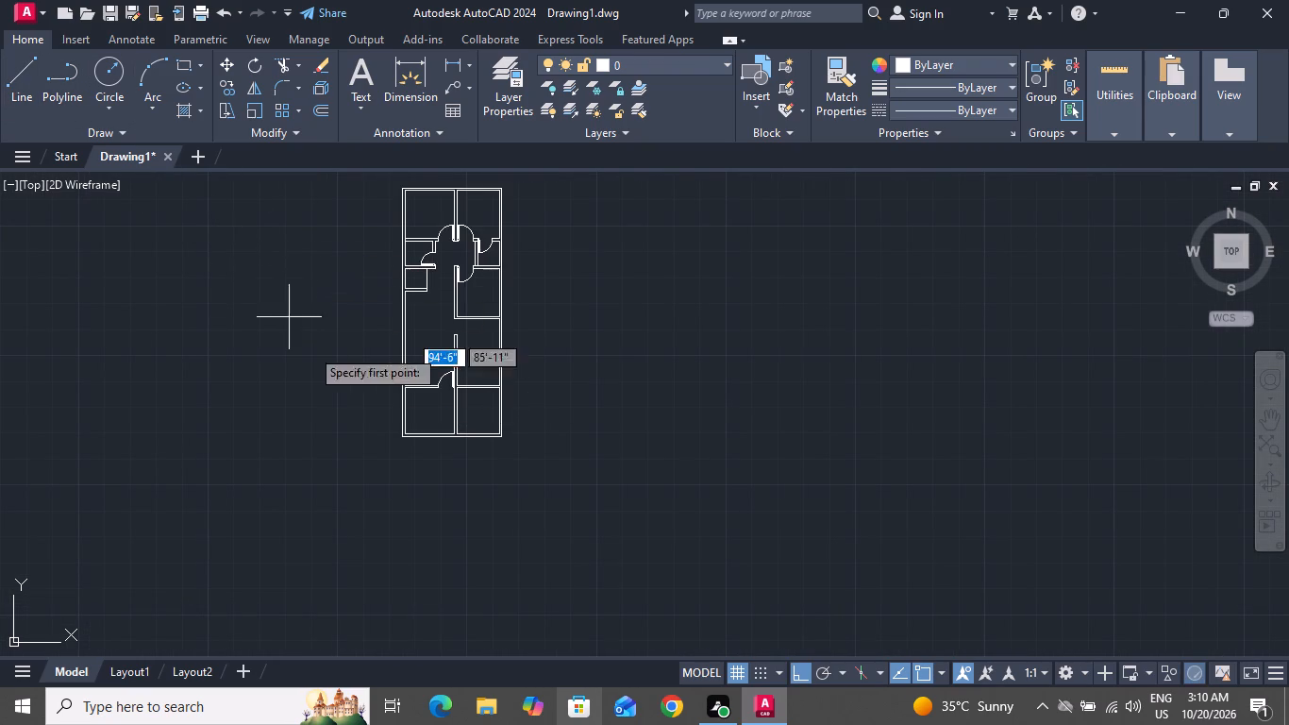
scroll(444, 450, "up", 4)
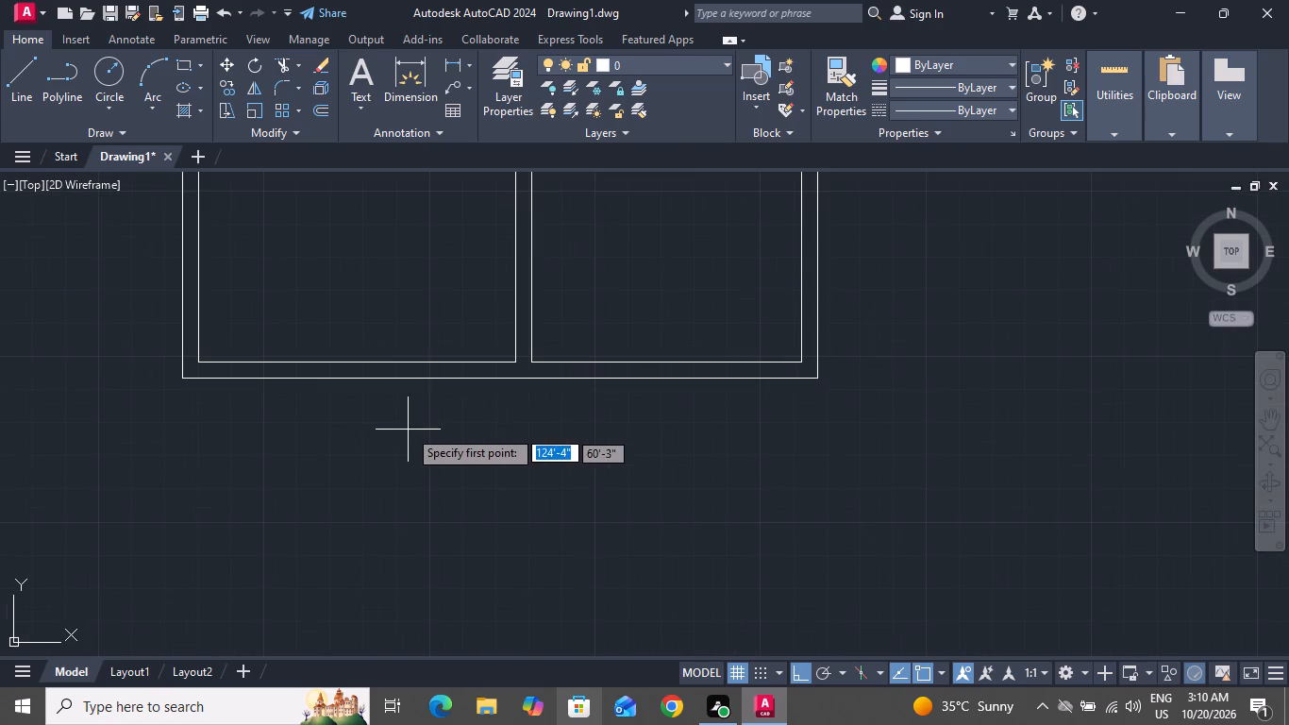
left_click(360, 362)
left_click(362, 377)
right_click(365, 375)
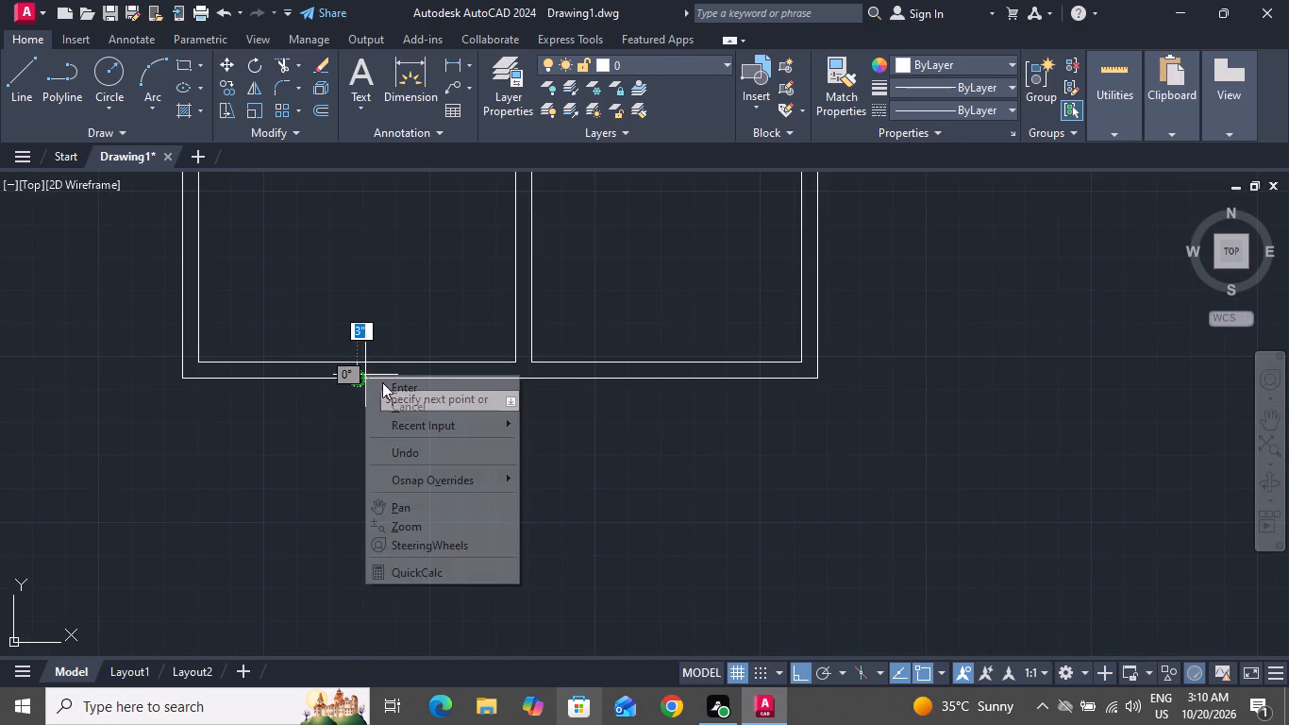
left_click(394, 406)
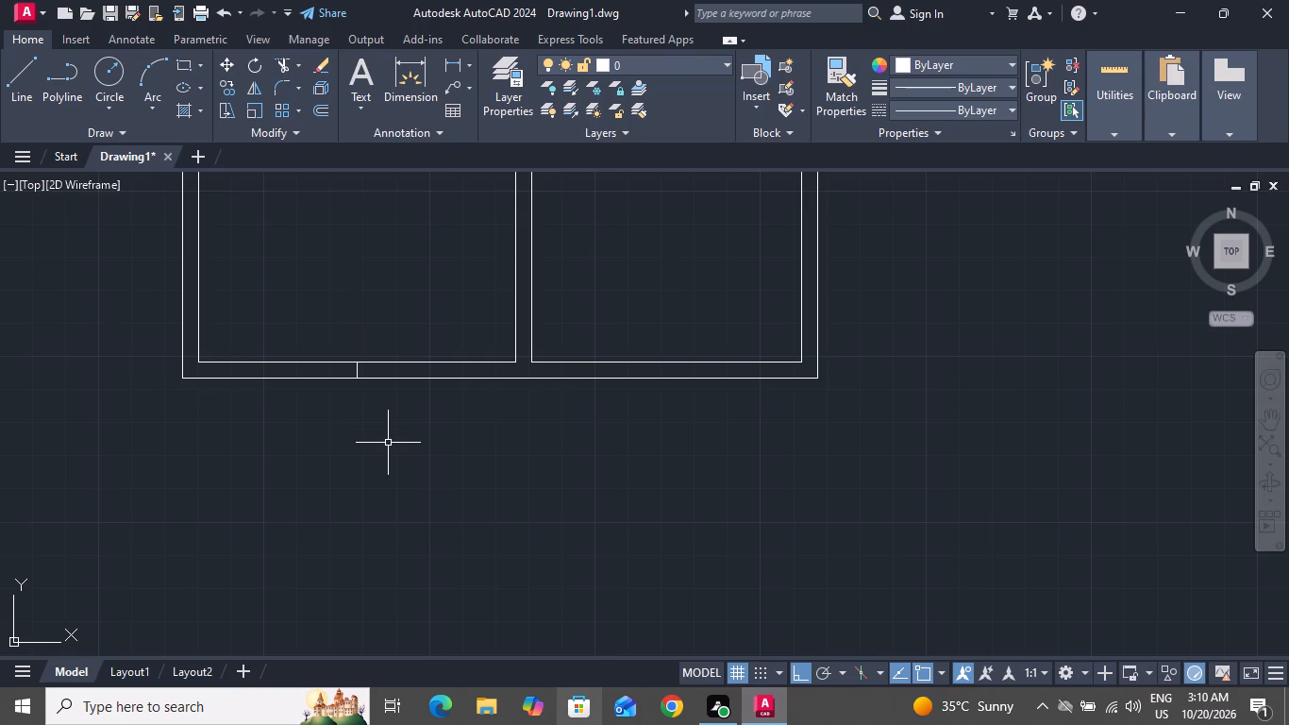
Offset the short vertical line across the lower-left room's bottom outer wall by 3' to both sides.
key("o")
key("space")
key("3")
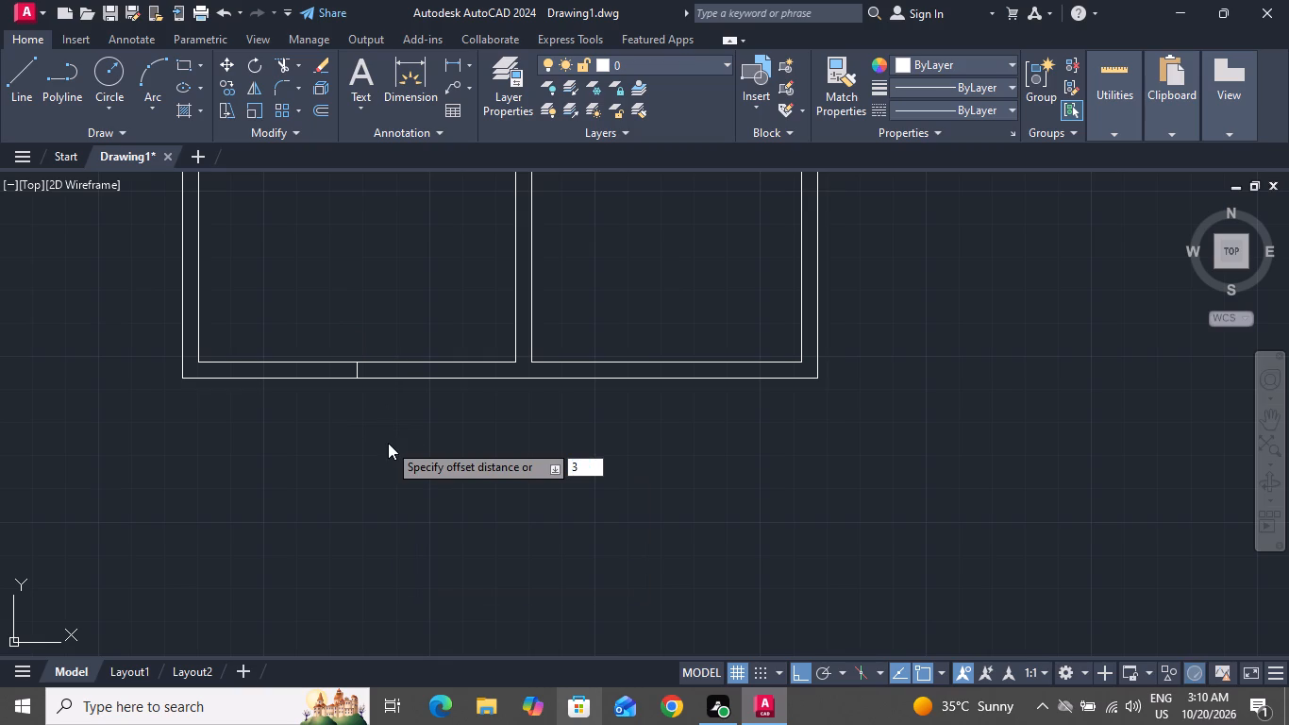
key("apostrophe")
key("Return")
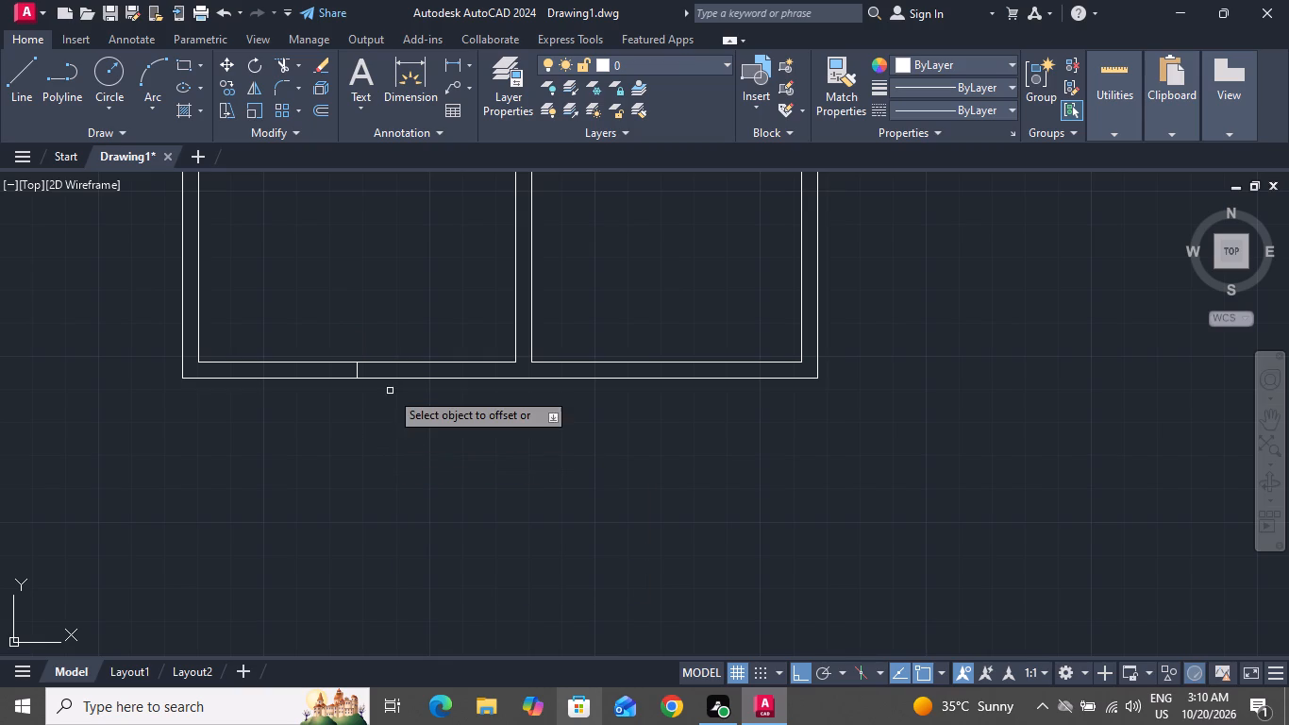
scroll(368, 373, "up", 2)
left_click(333, 372)
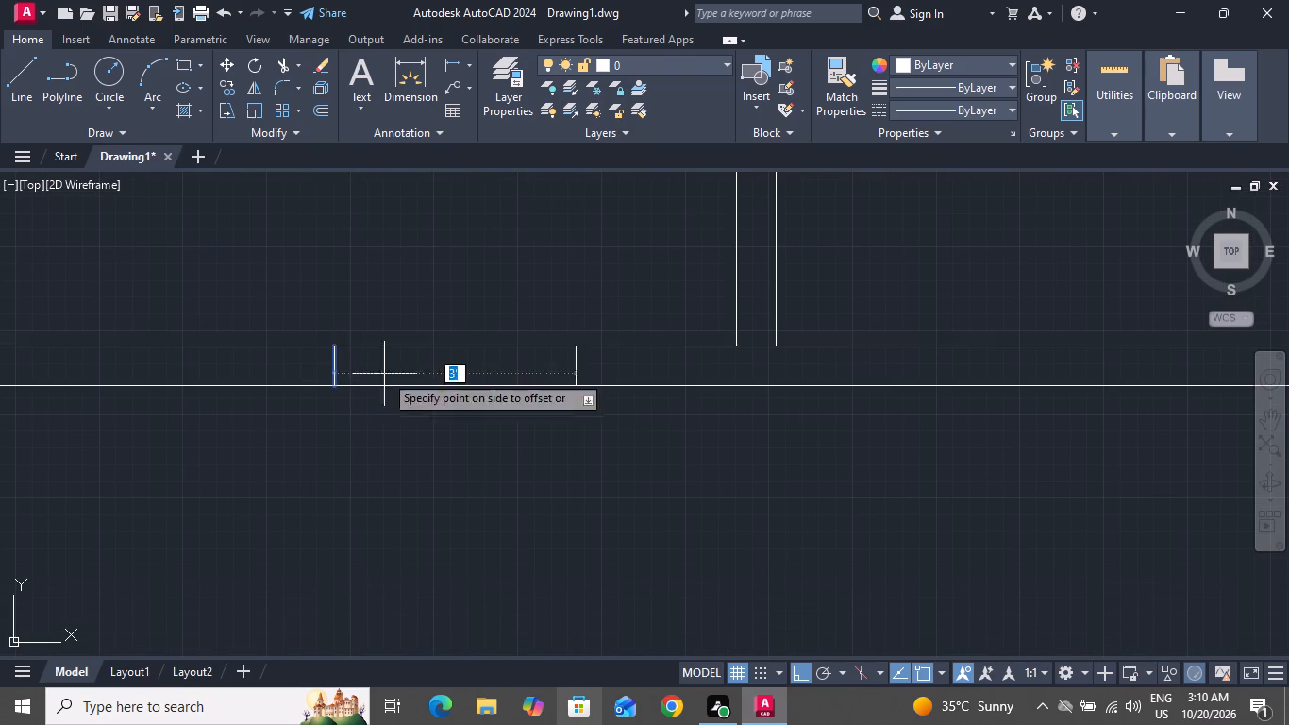
left_click(447, 379)
left_click(335, 360)
left_click(236, 375)
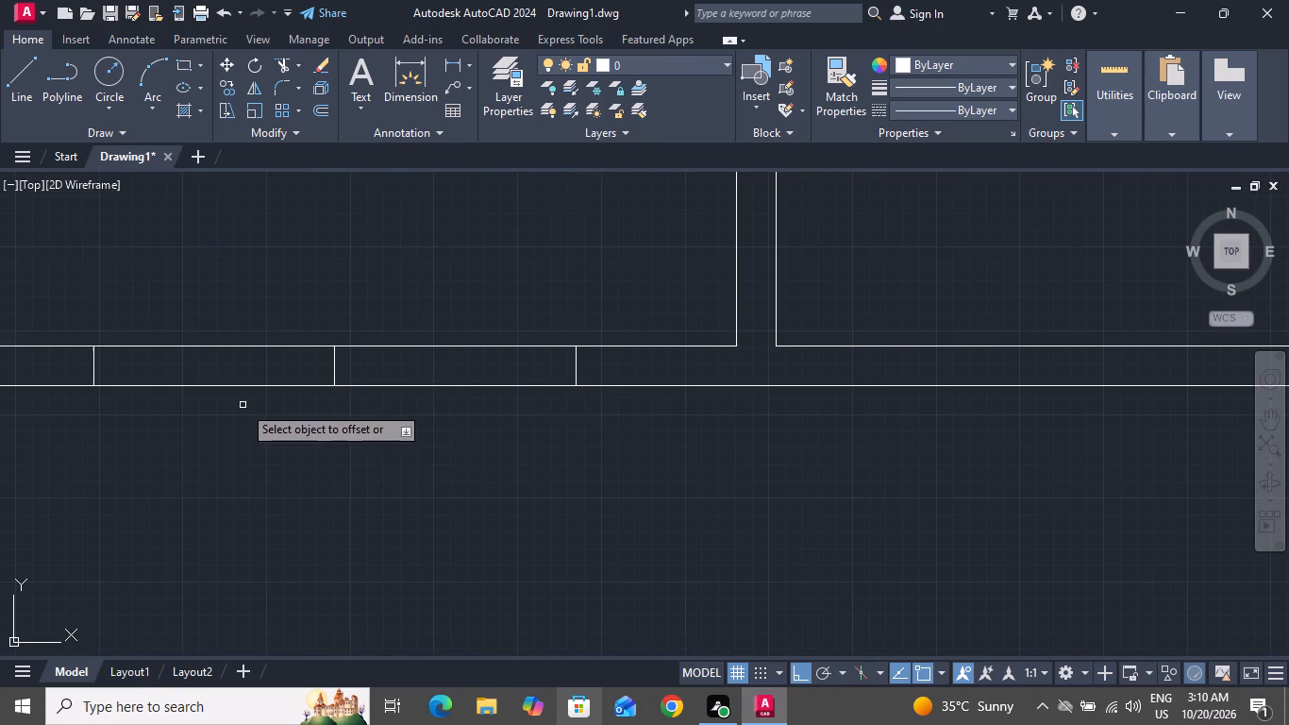
right_click(235, 456)
left_click(268, 489)
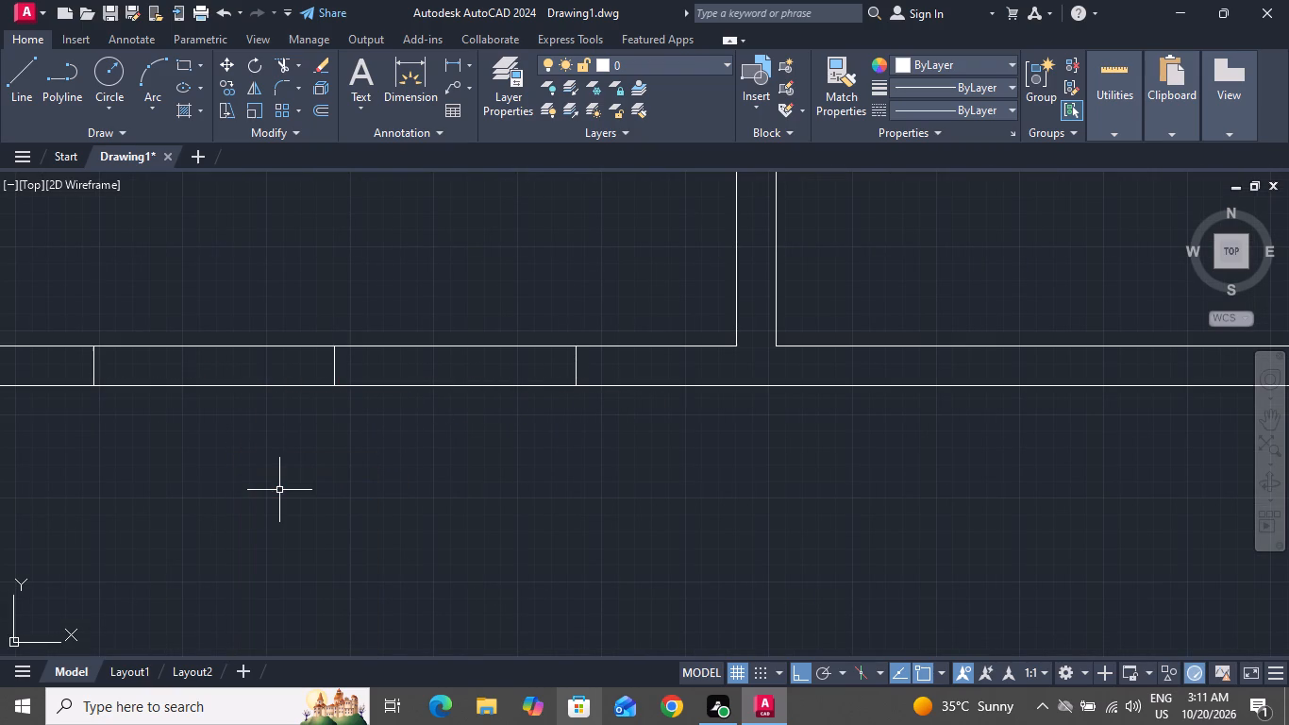
Start another Offset operation.
key("o")
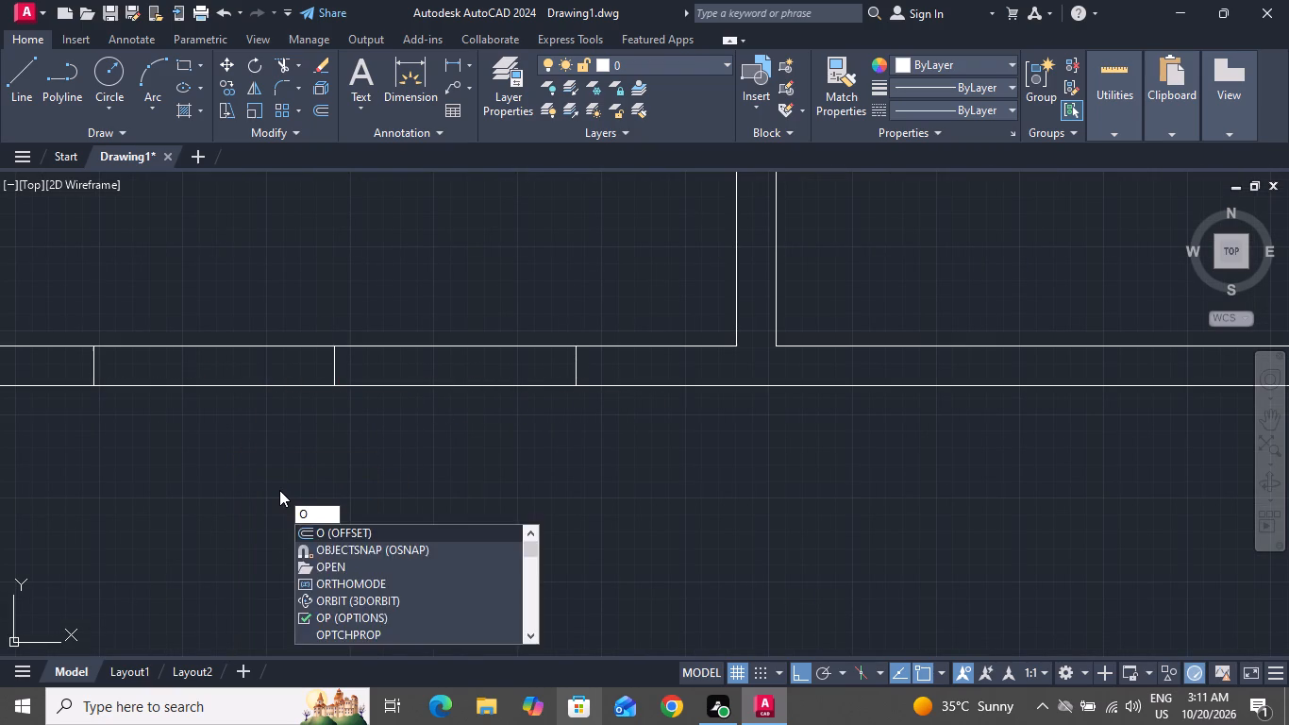
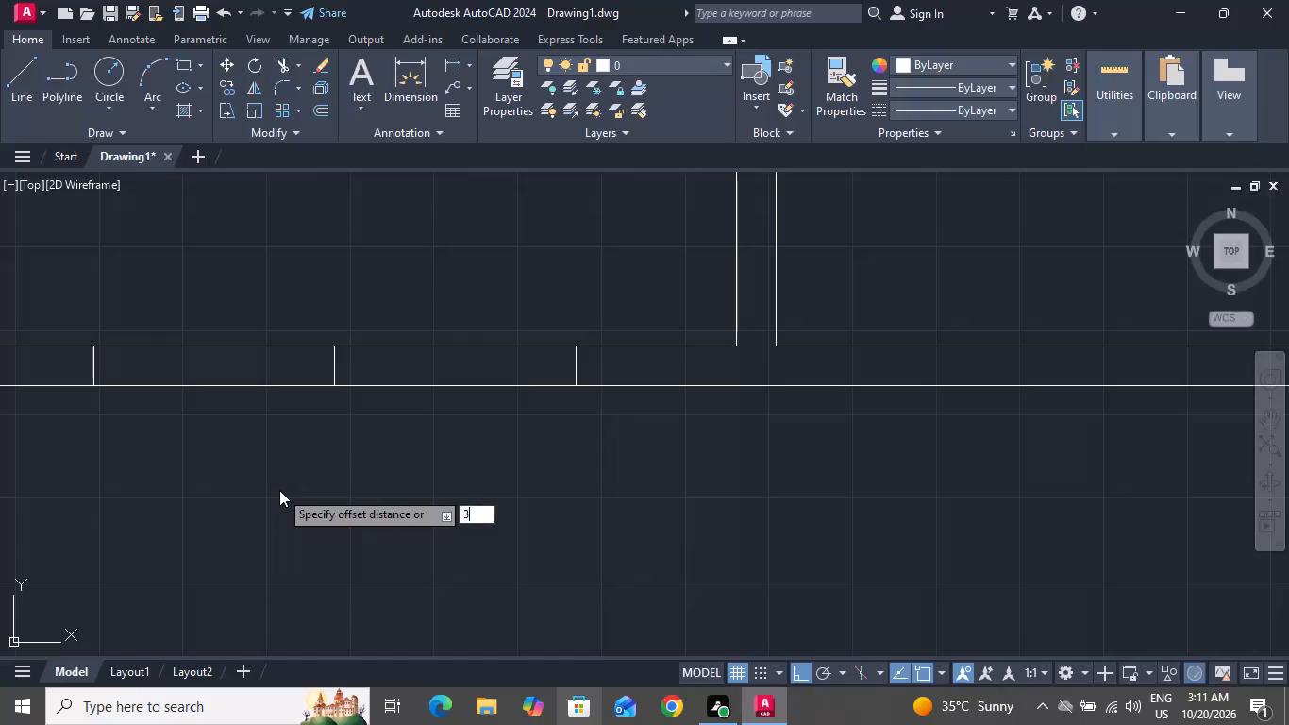
Offset the two outer short vertical lines across the bottom wall by 3" outward, away from the centre line.
key("shift+quotedbl")
key("Return")
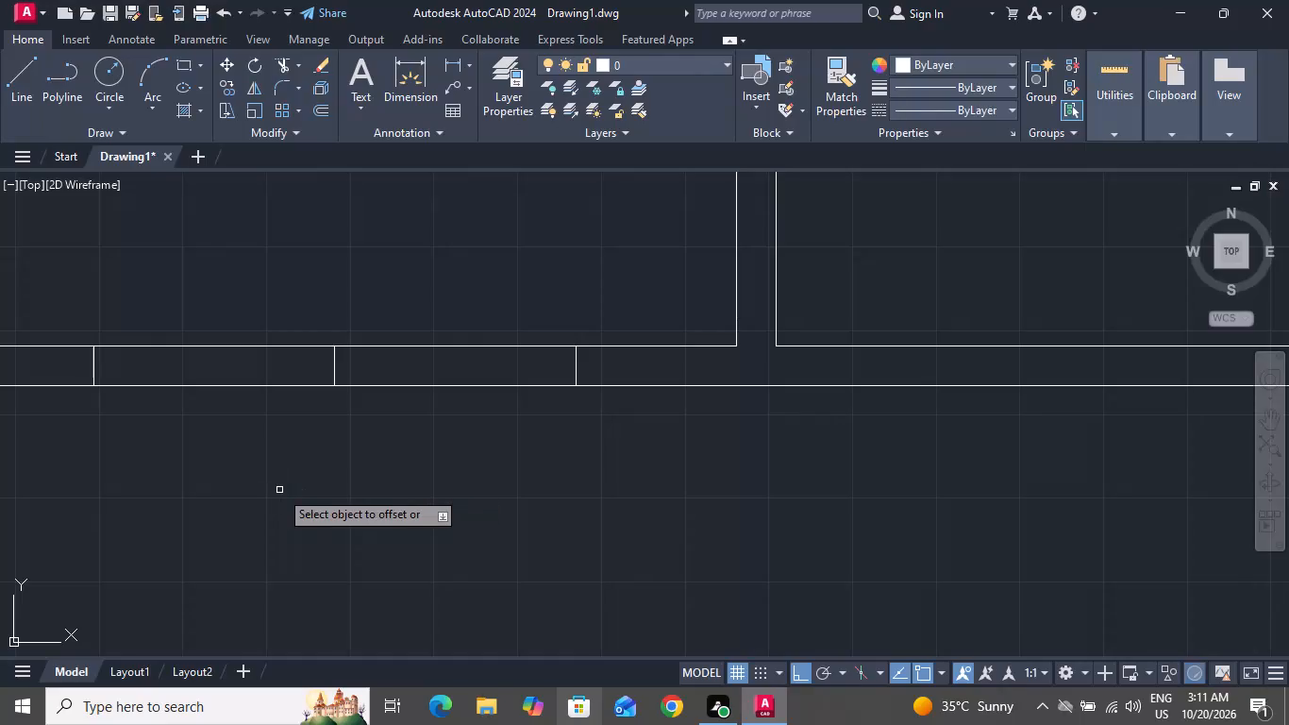
left_click(577, 362)
left_click(604, 373)
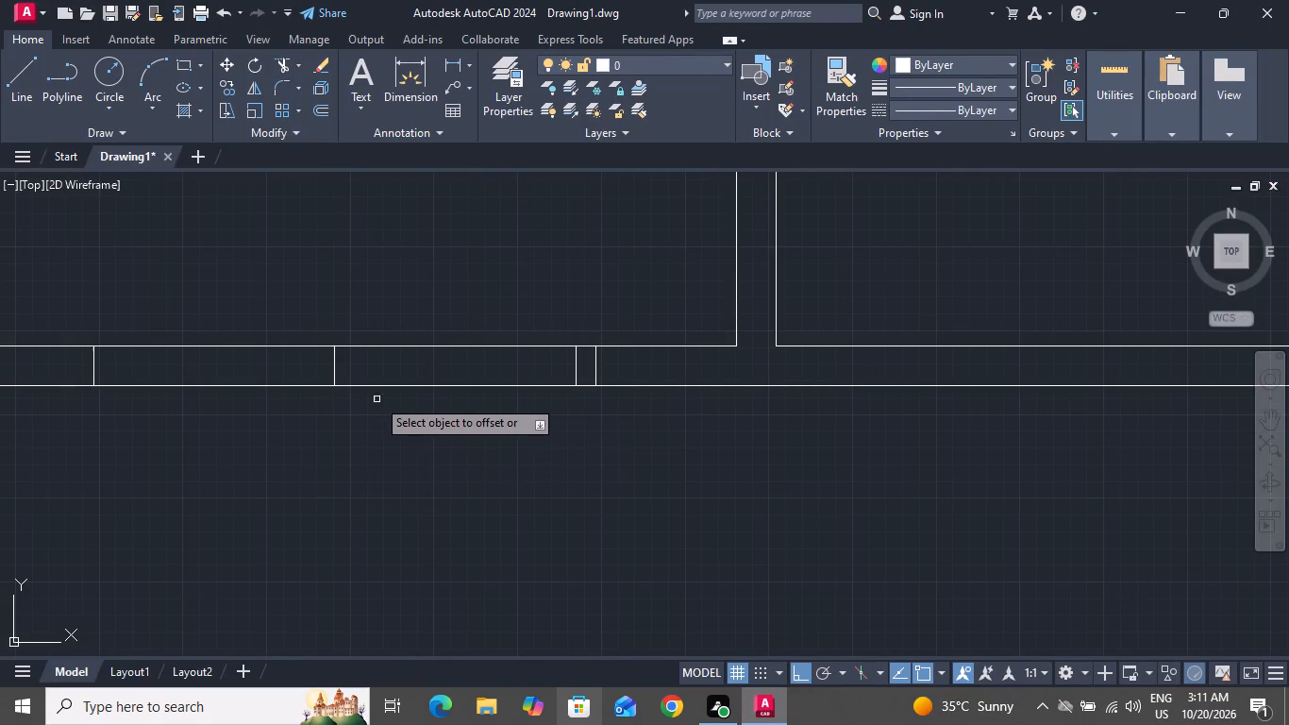
left_click(92, 366)
left_click(64, 377)
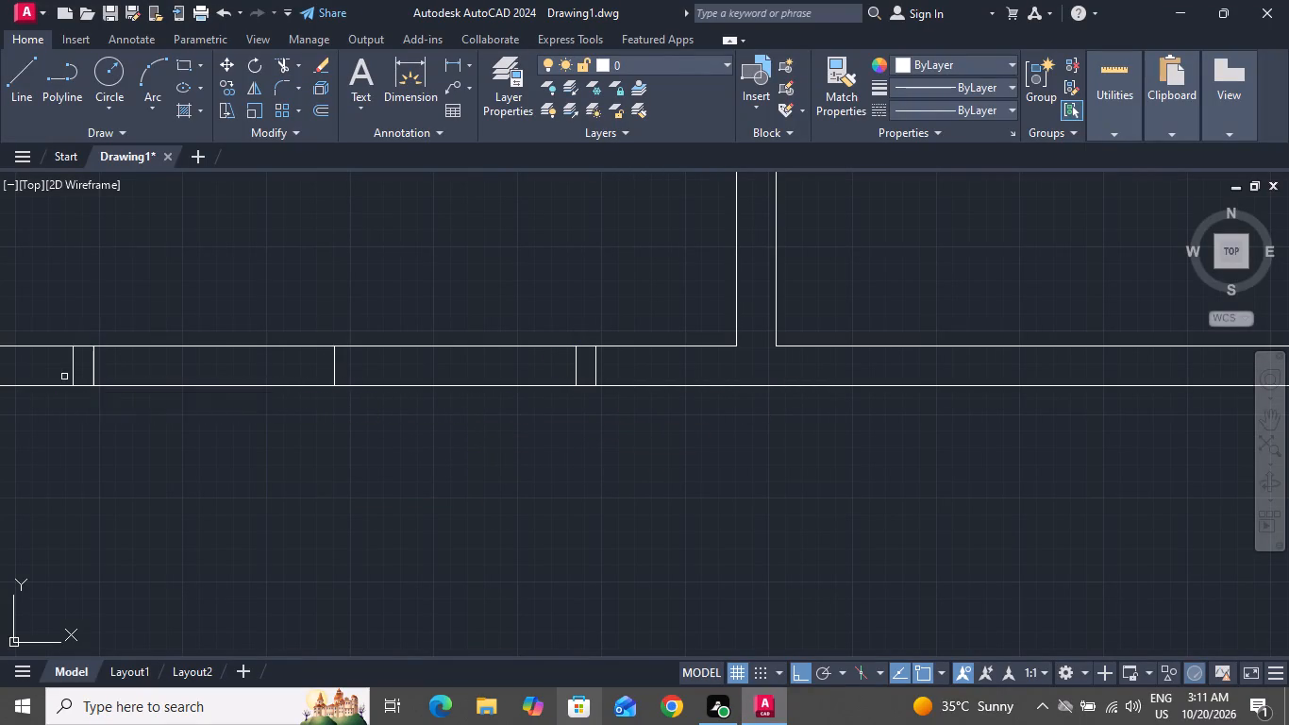
right_click(179, 448)
left_click(219, 486)
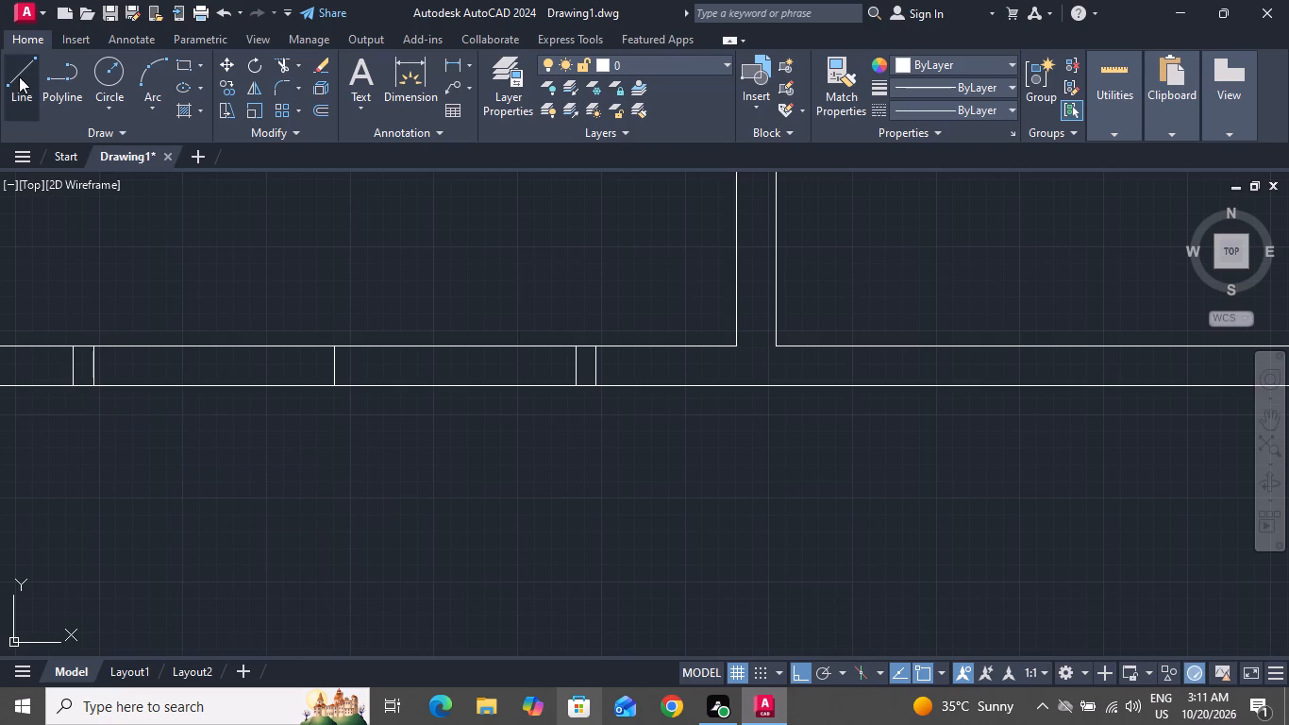
Draw a 3' vertical line upward from the midpoint of the opening's right-hand inner jamb line.
left_click(19, 76)
scroll(328, 524, "down", 1)
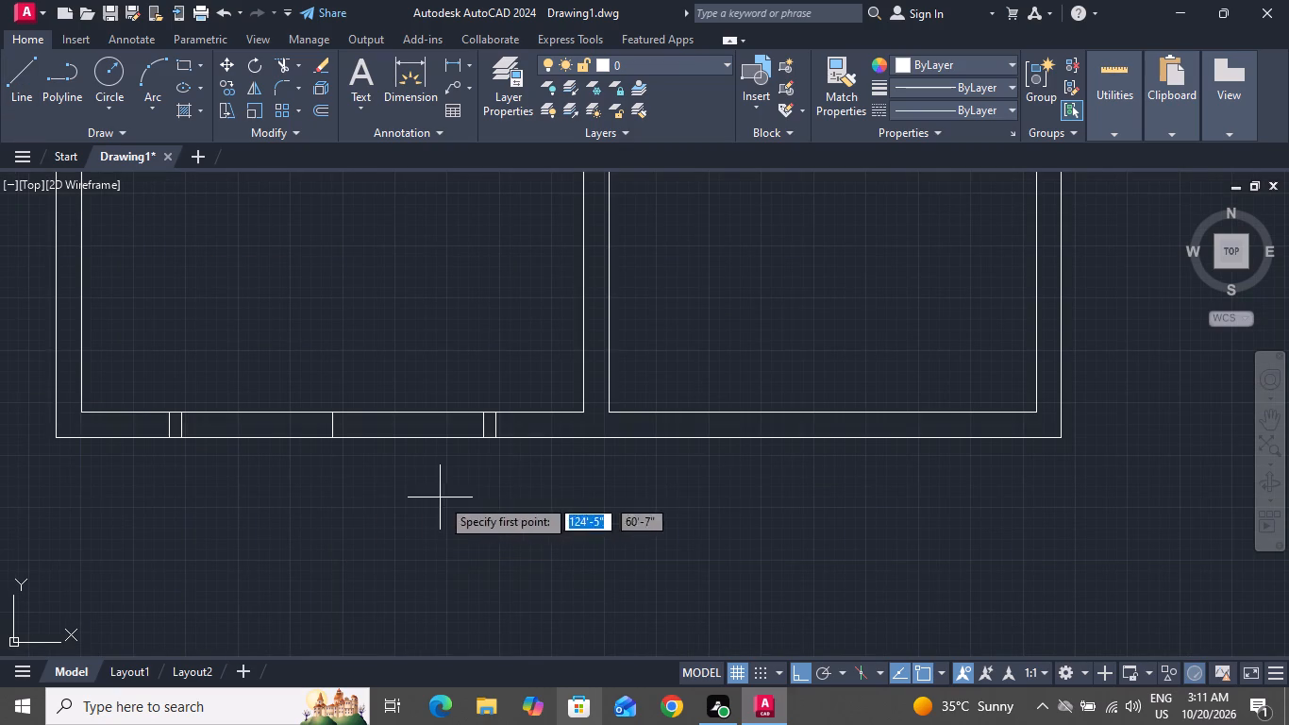
scroll(484, 417, "up", 2)
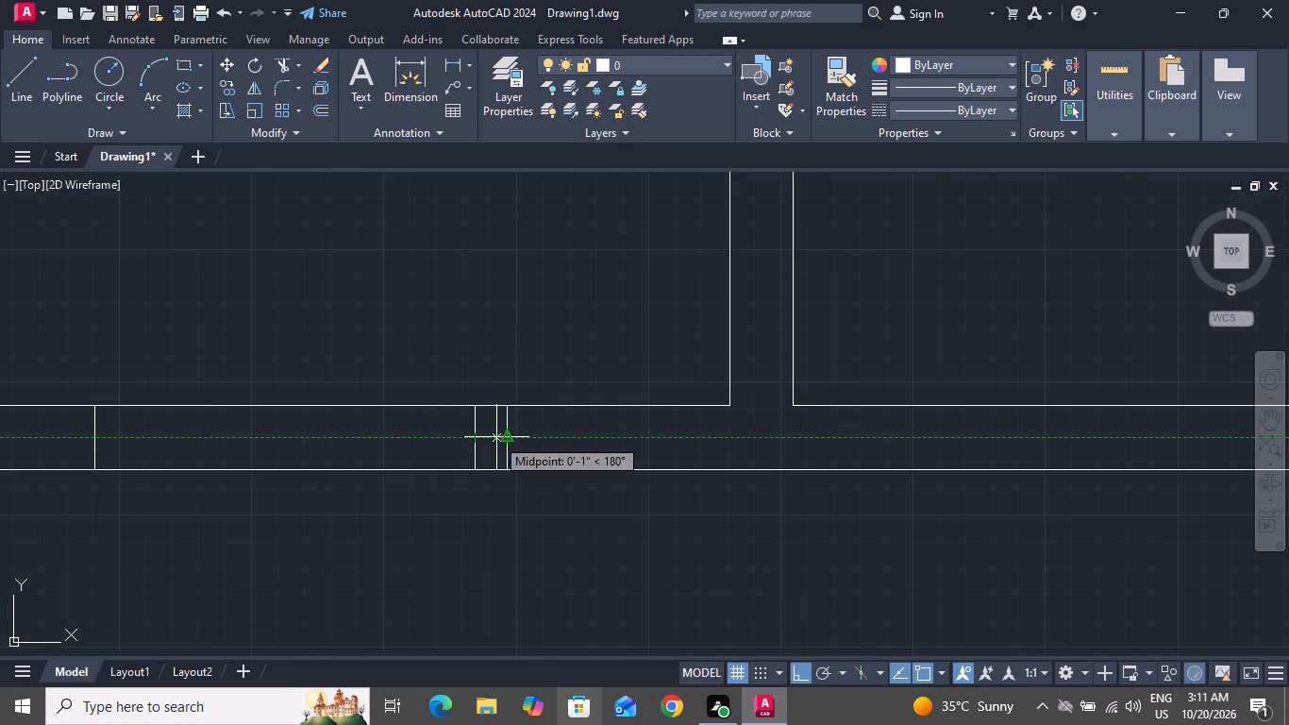
left_click(475, 434)
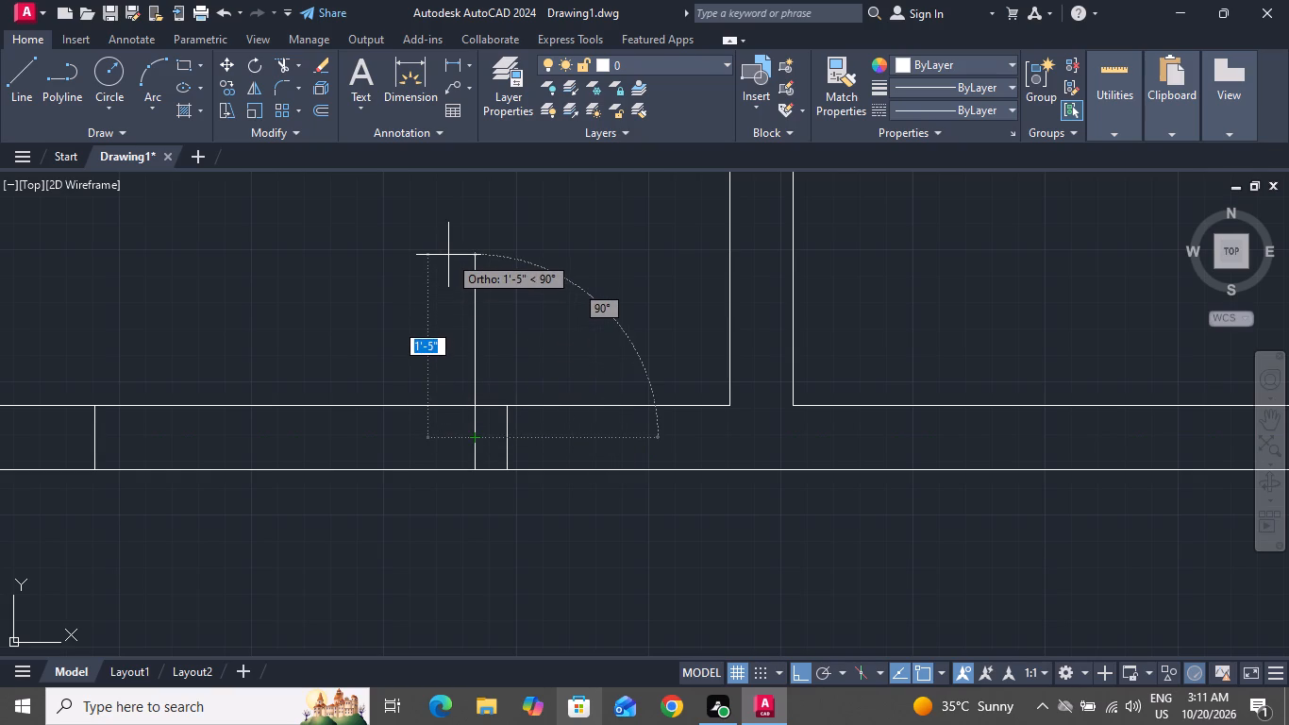
key("3")
key("apostrophe")
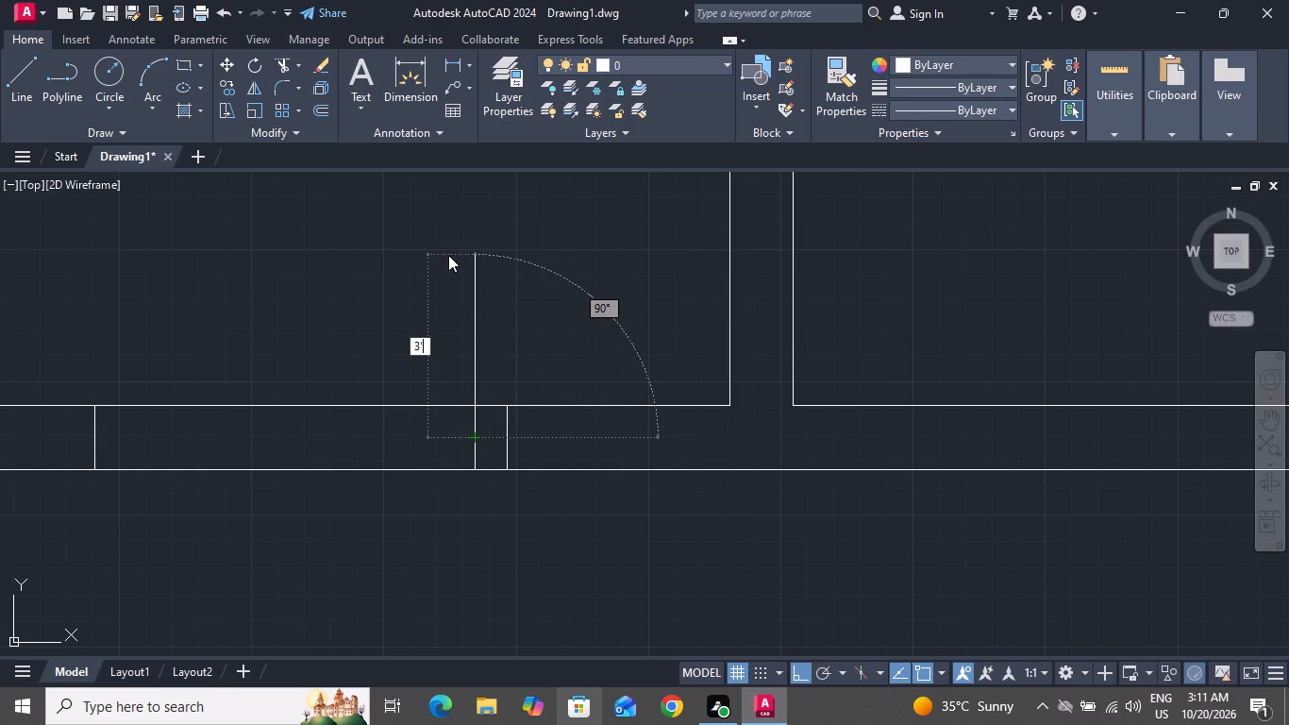
key("Return")
scroll(336, 392, "down", 4)
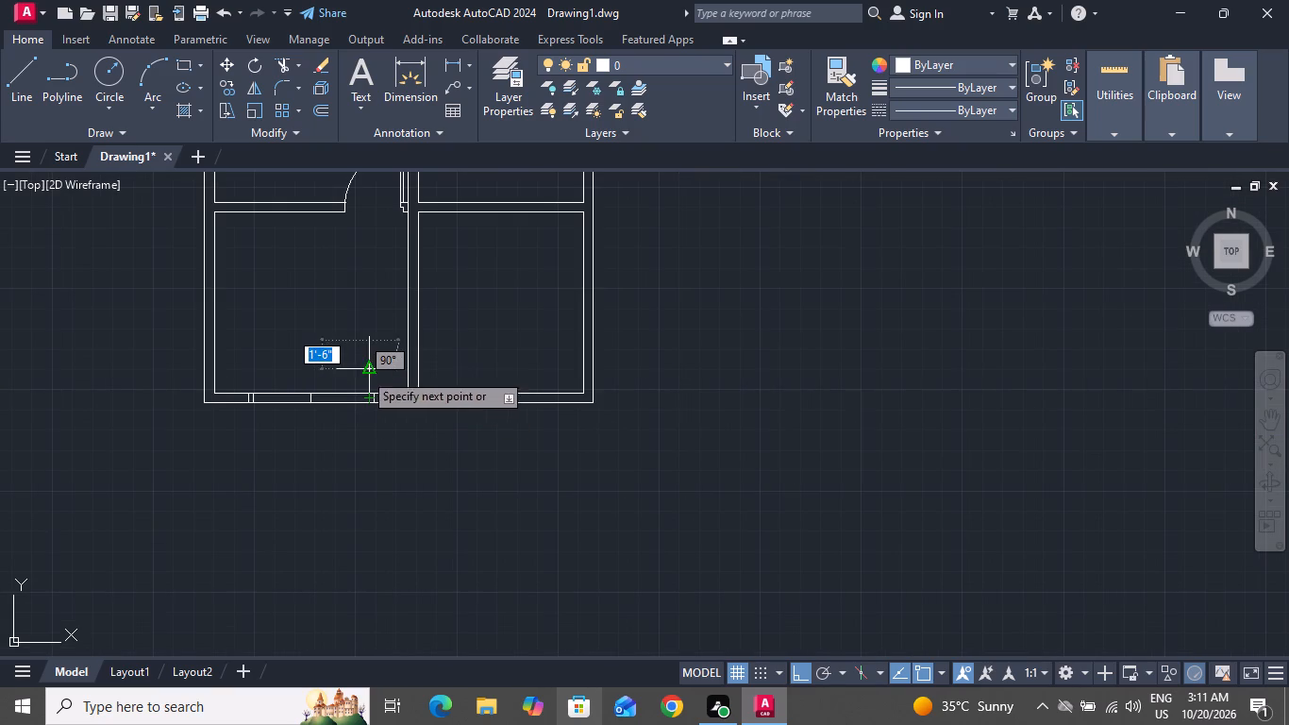
right_click(357, 366)
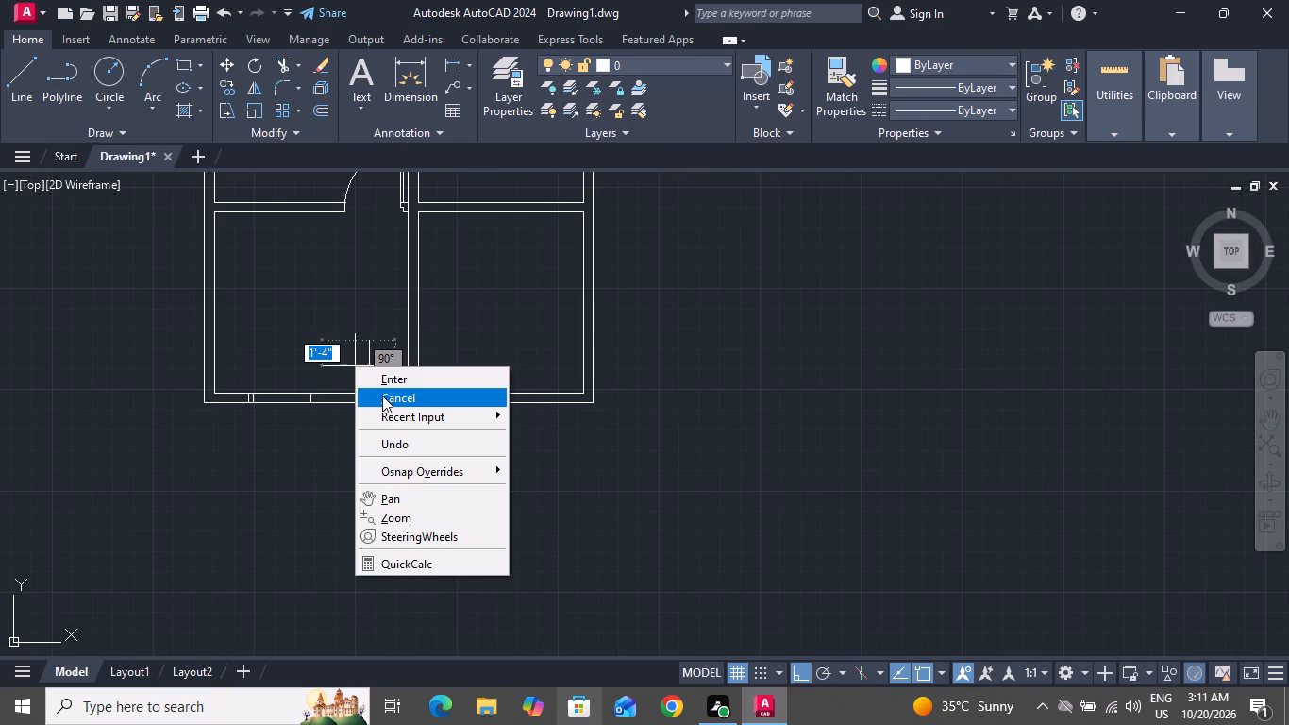
left_click(382, 396)
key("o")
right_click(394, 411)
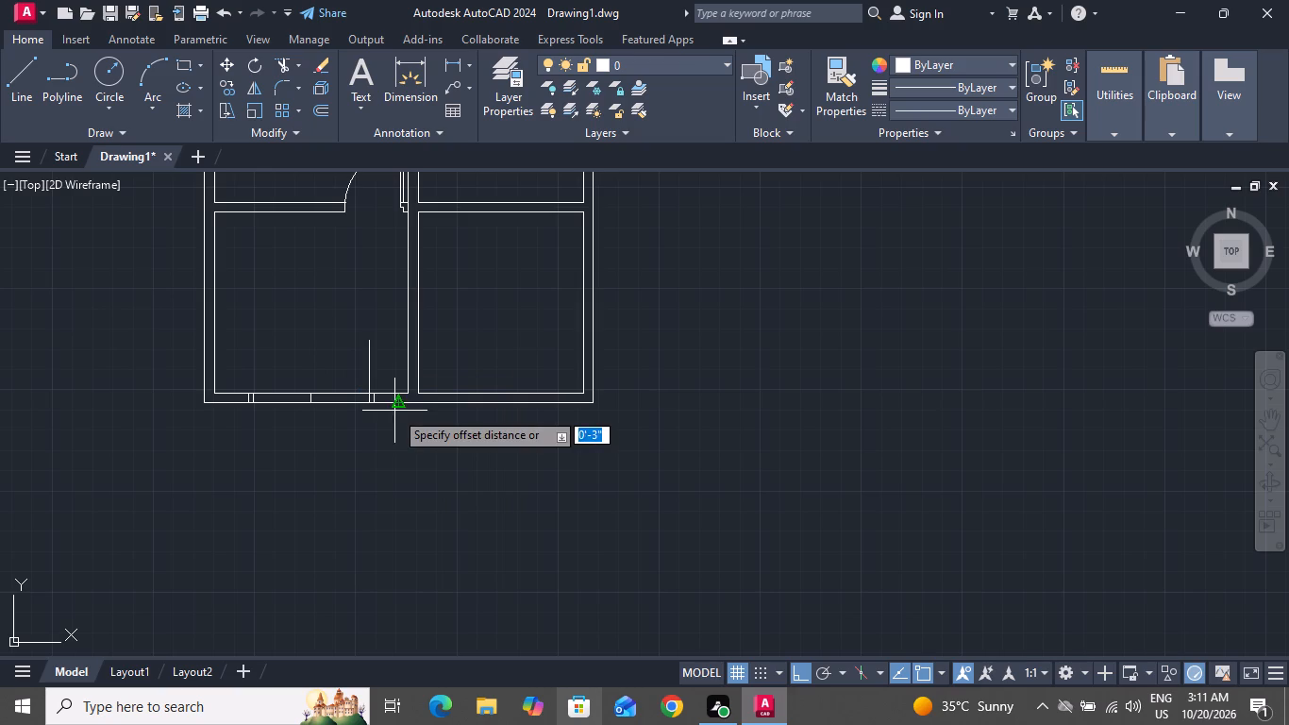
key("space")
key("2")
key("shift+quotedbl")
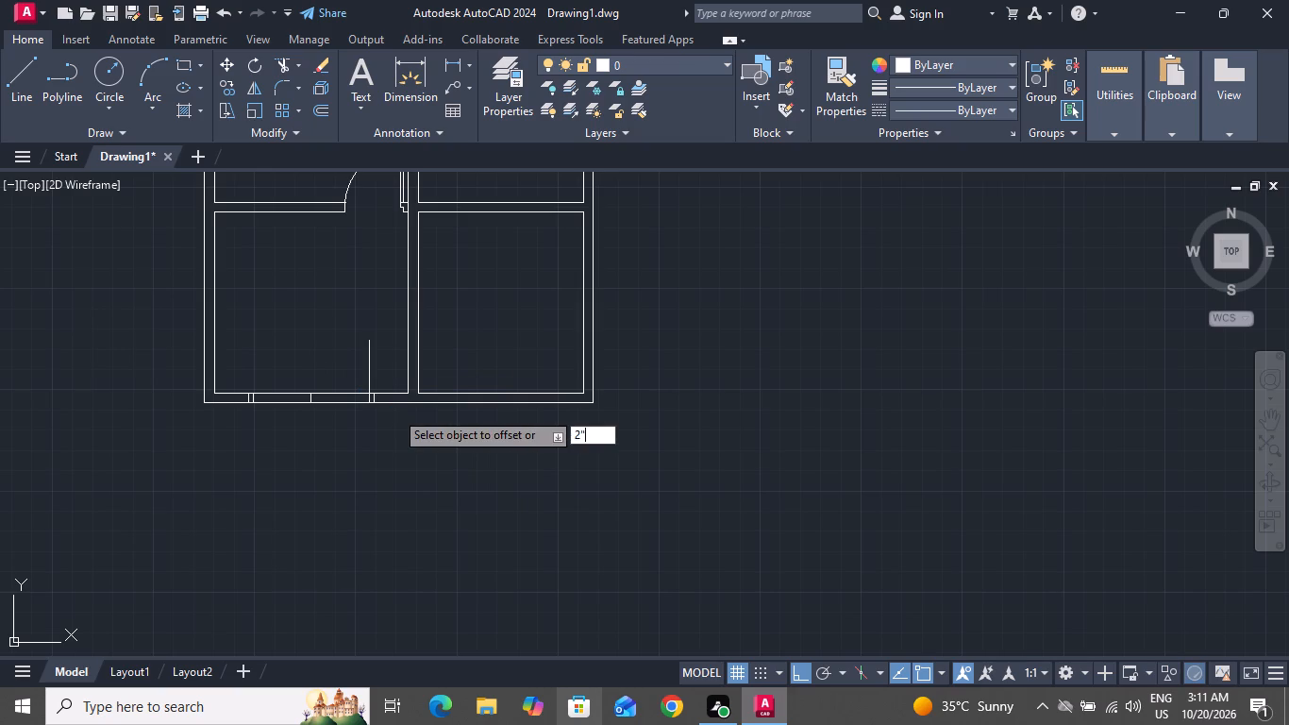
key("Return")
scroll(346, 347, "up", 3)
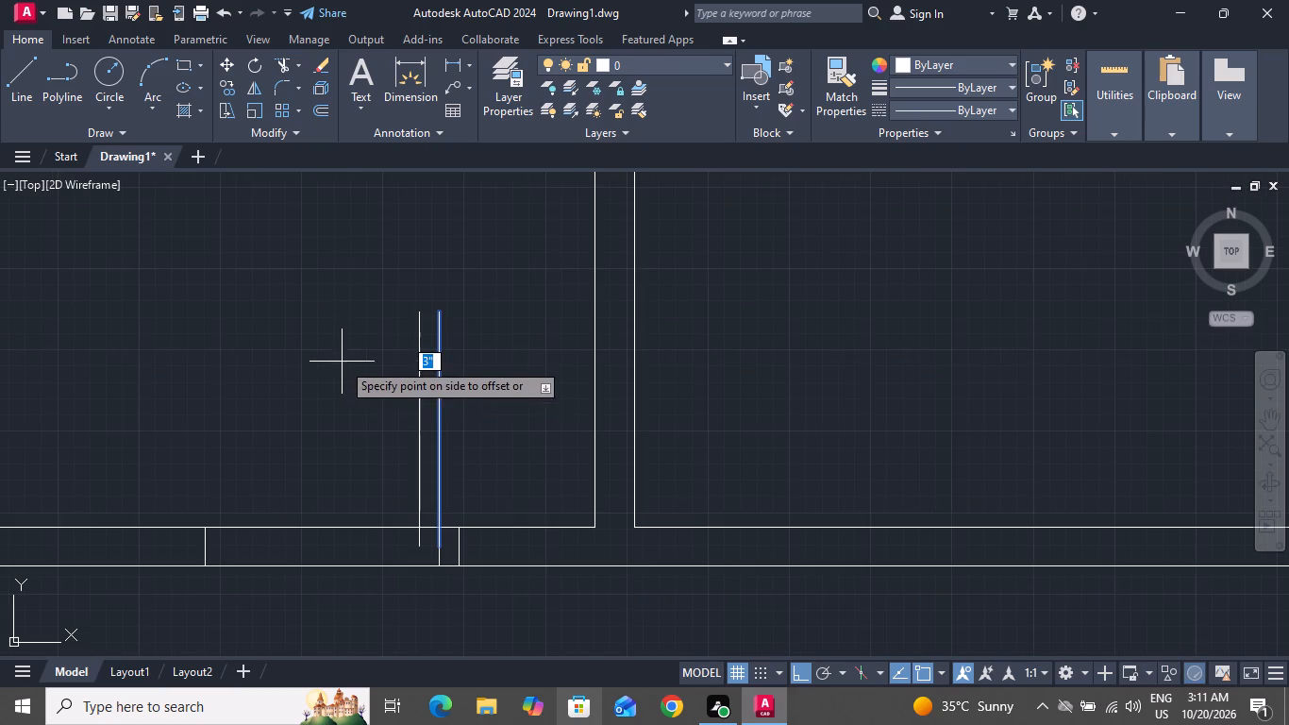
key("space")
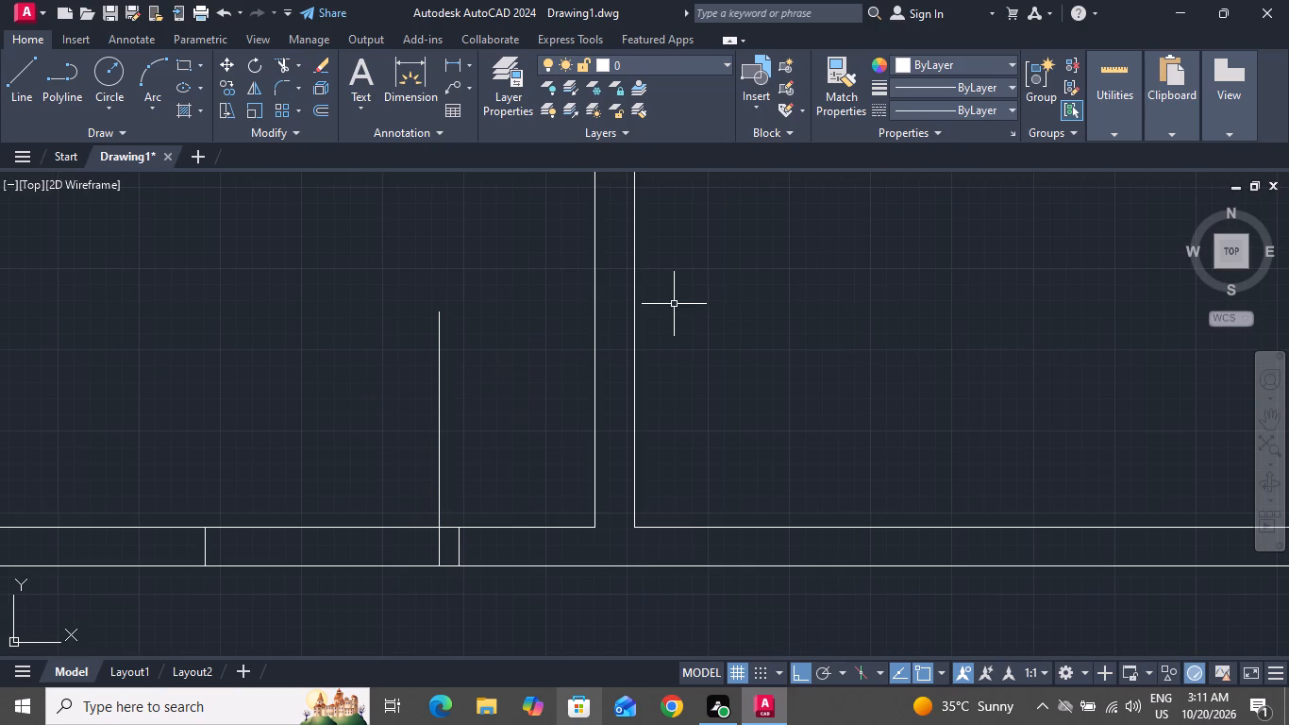
Offset the 3' door leaf line by 2" toward the centre of the opening.
type("O")
key("space")
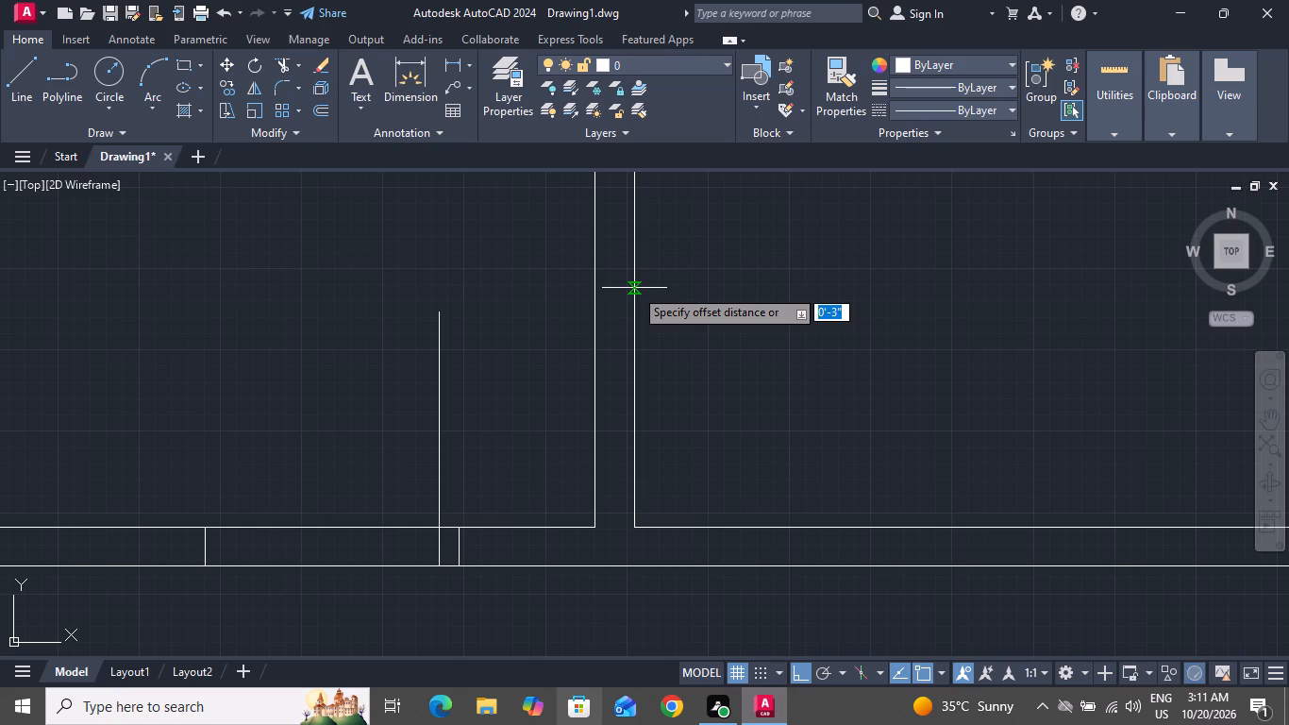
key("2")
key("shift+quotedbl")
key("Return")
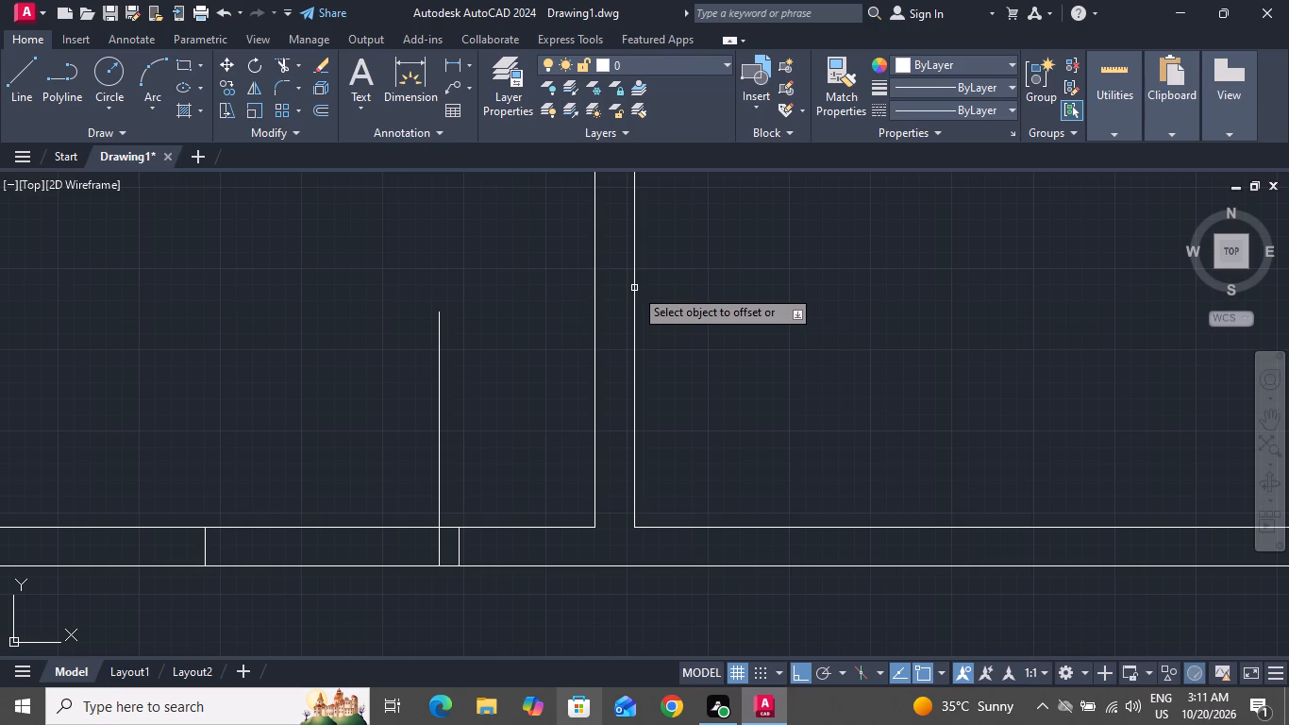
left_click(437, 401)
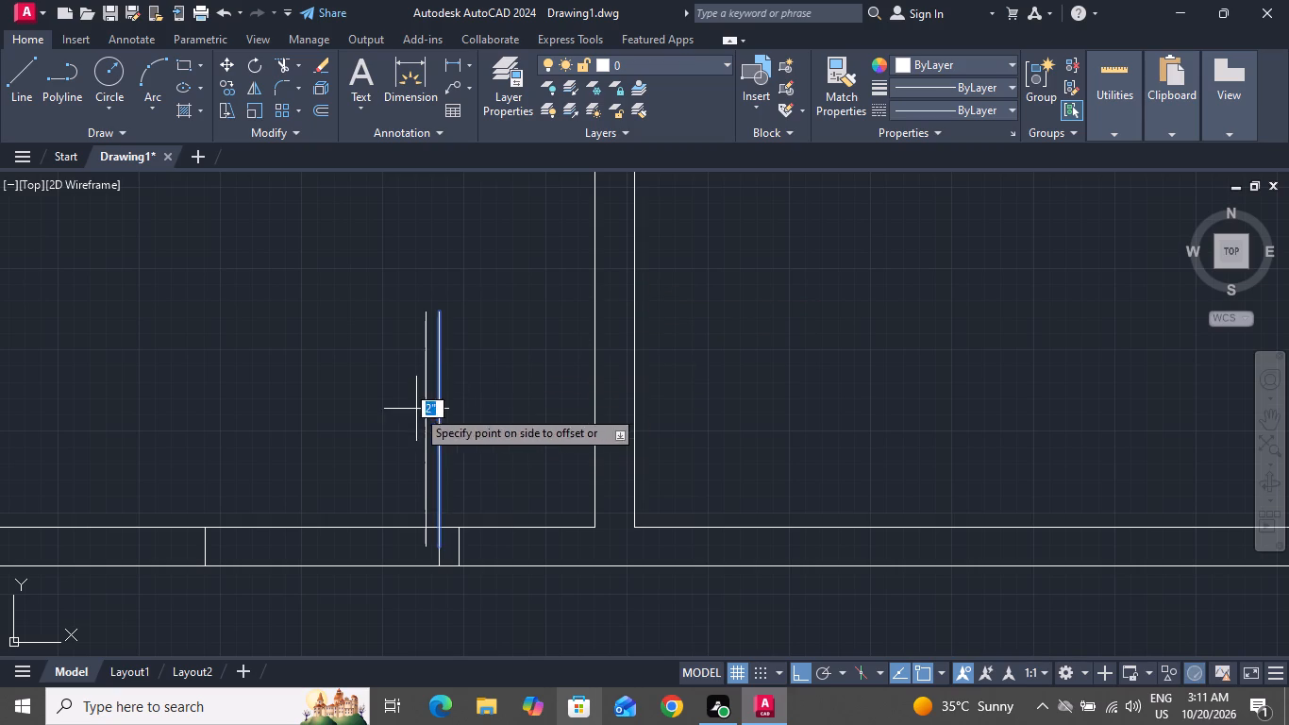
left_click(416, 409)
right_click(370, 413)
left_click(395, 447)
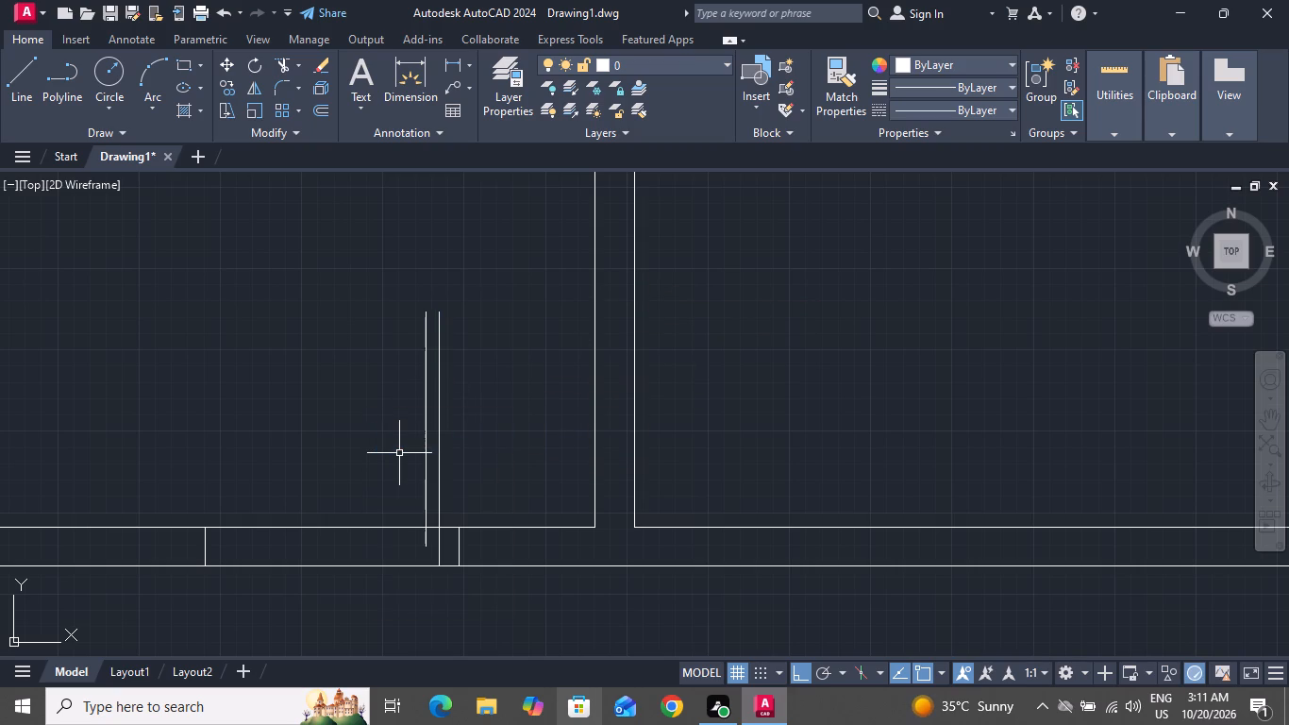
Draw the swing arc from the midpoint of the opening's centre line through the inner to the outer leaf line's top end.
type("A")
key("space")
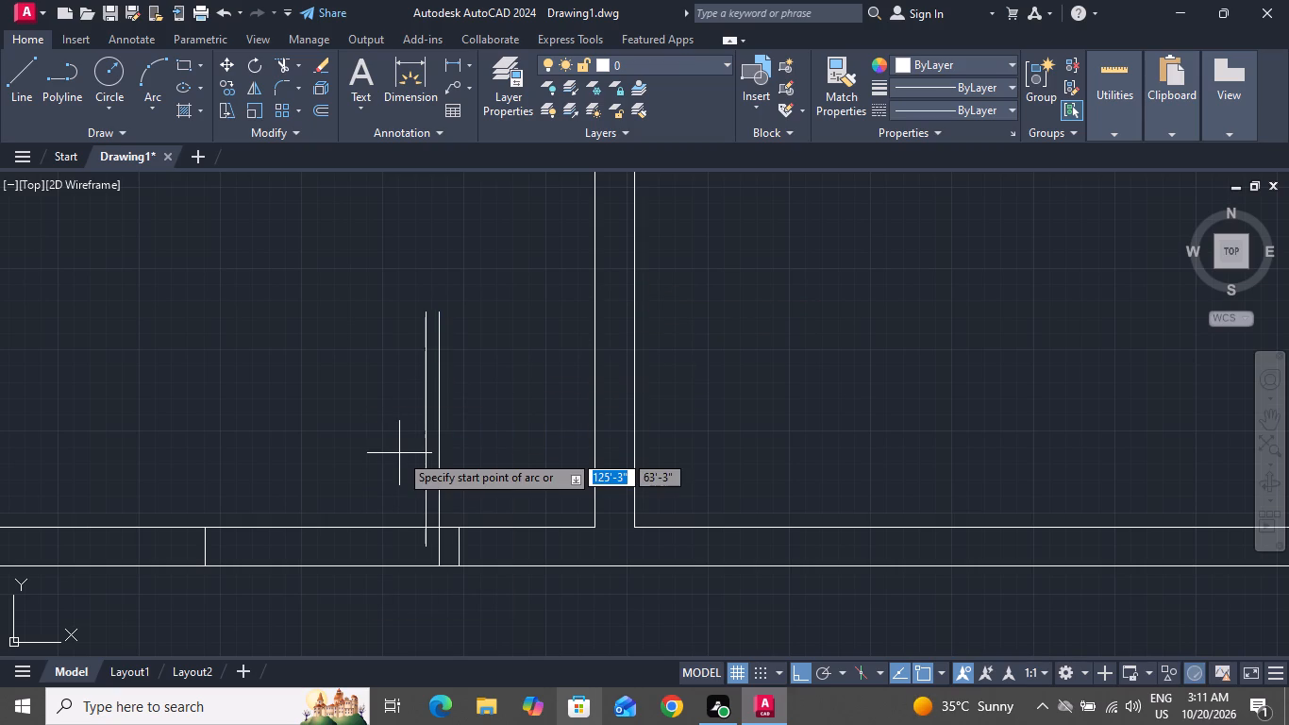
left_click(202, 549)
left_click(421, 315)
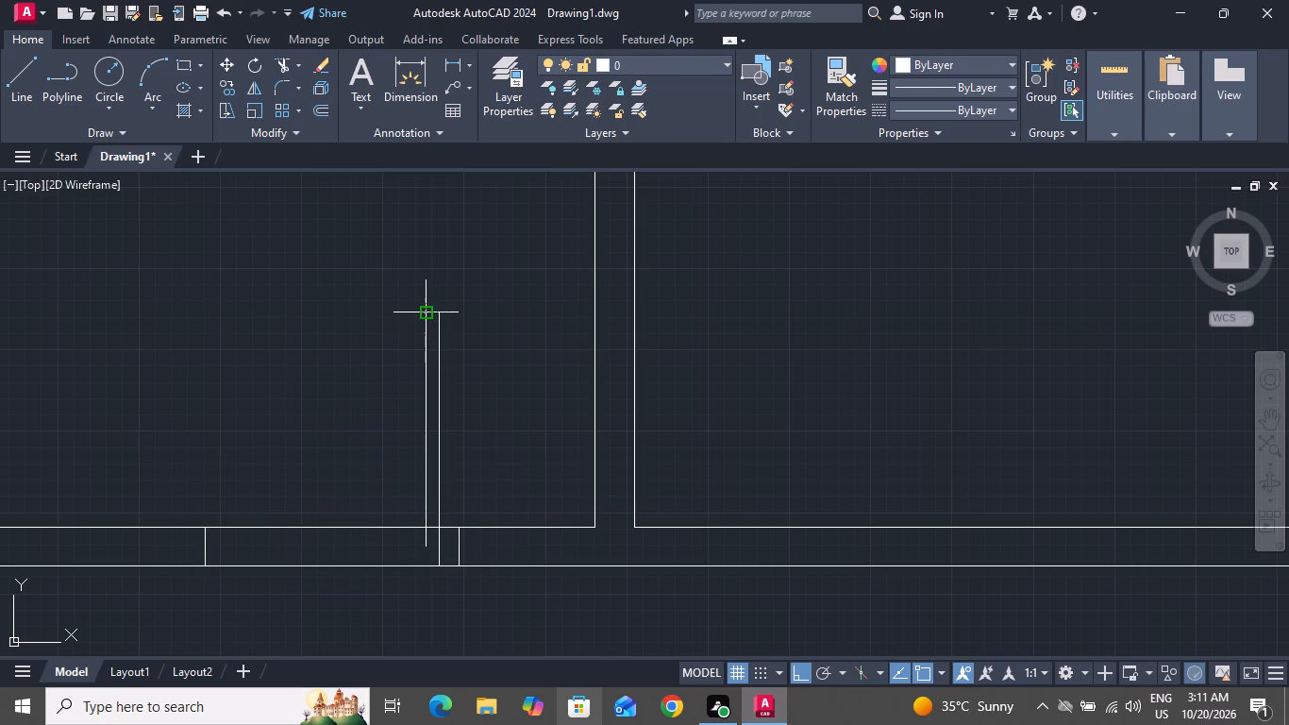
left_click(443, 314)
scroll(471, 398, "down", 2)
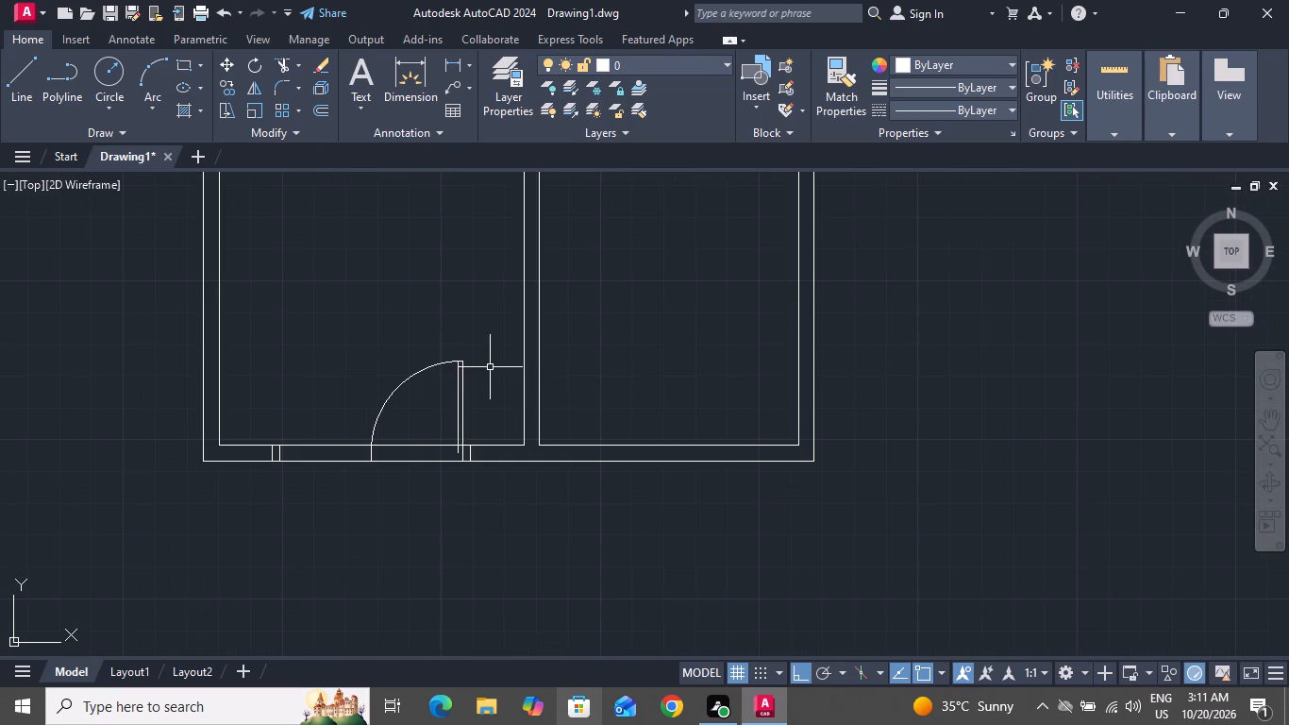
Mirror the right door leaf and its swing arc about the opening's vertical centre line, keeping the original.
left_click(491, 364)
left_click(336, 428)
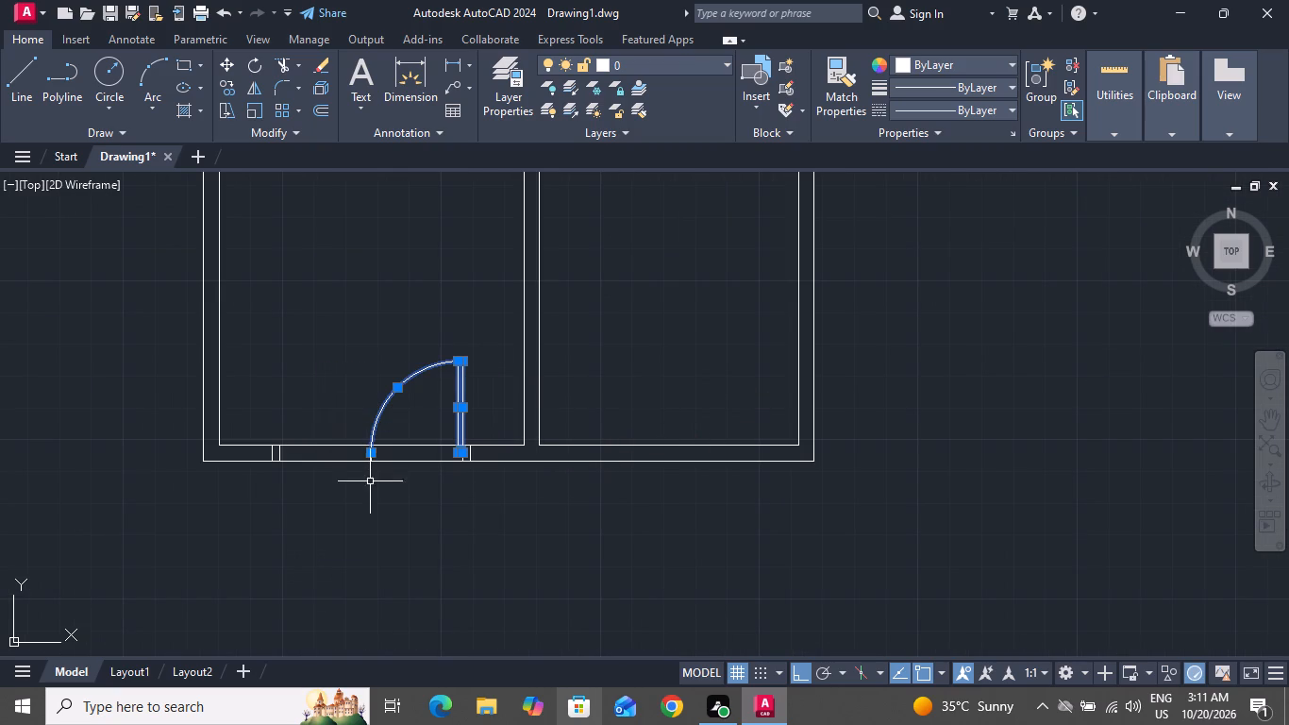
key("m")
key("i")
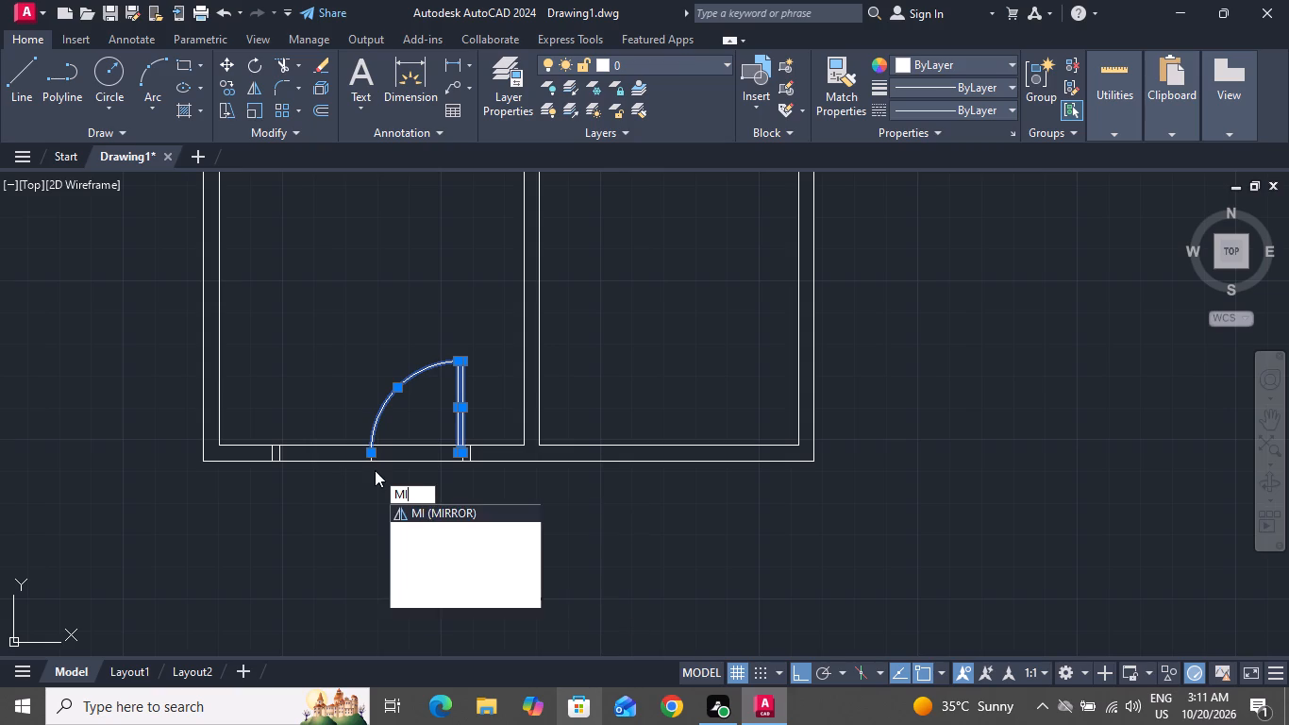
key("space")
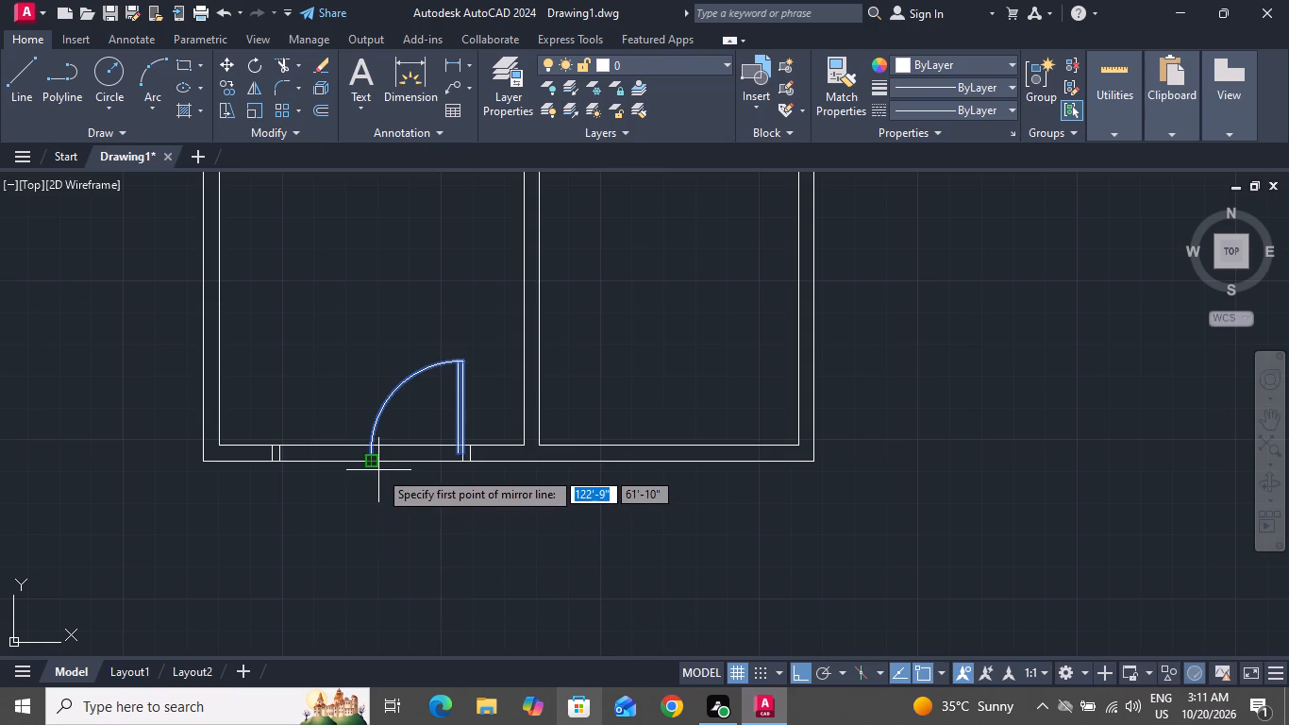
left_click(366, 455)
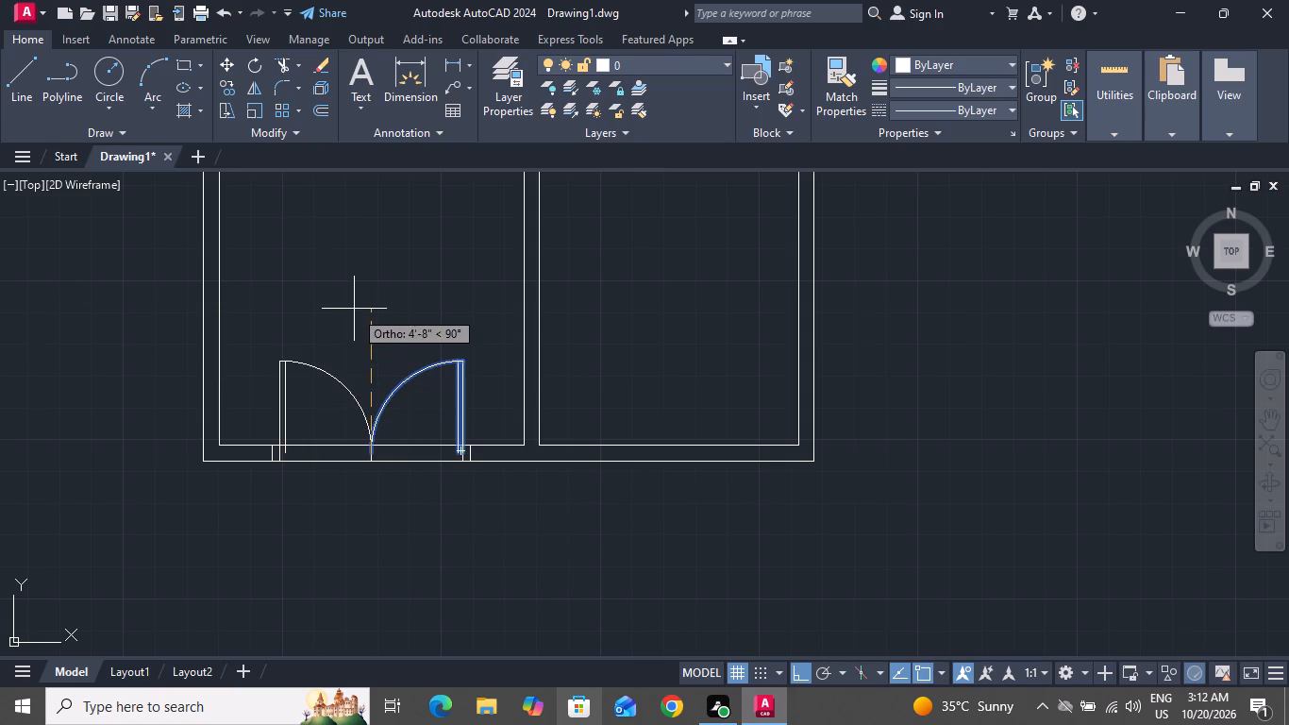
left_click(354, 298)
left_click_drag(399, 370, 354, 298)
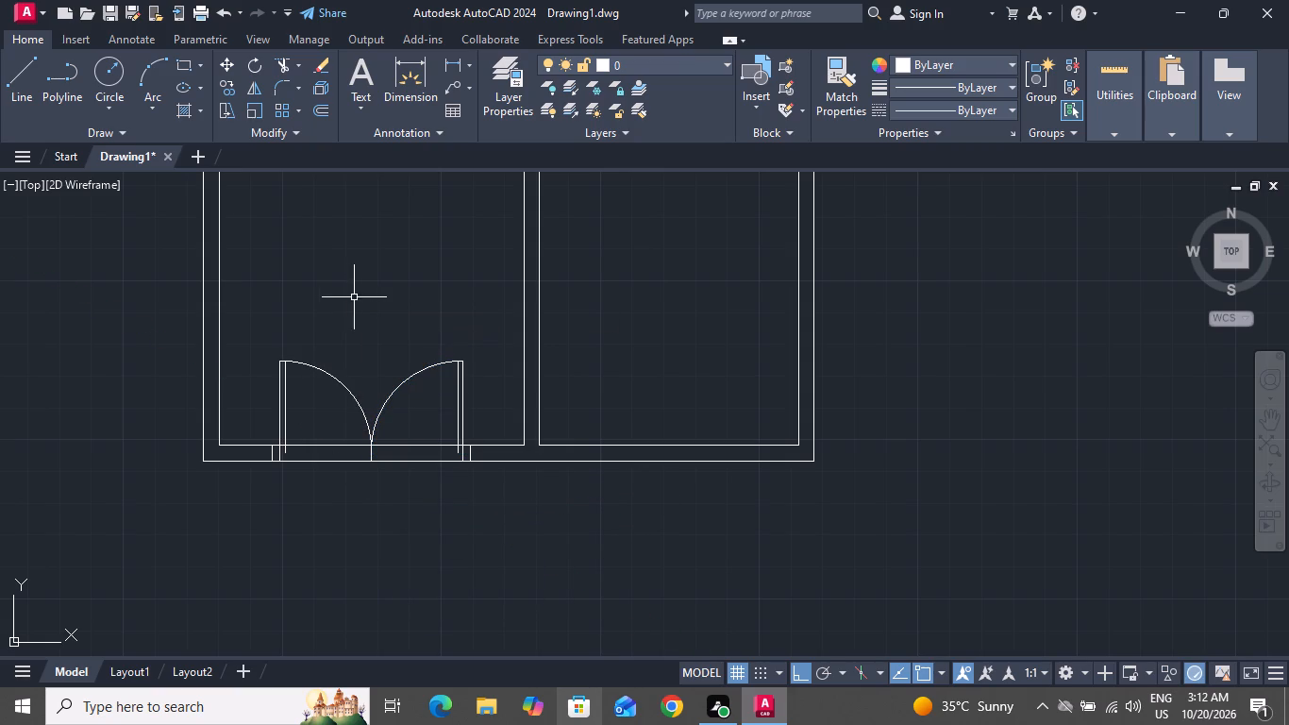
Close the bottom of the left door leaf with a short horizontal line between its two vertical lines.
left_click(21, 65)
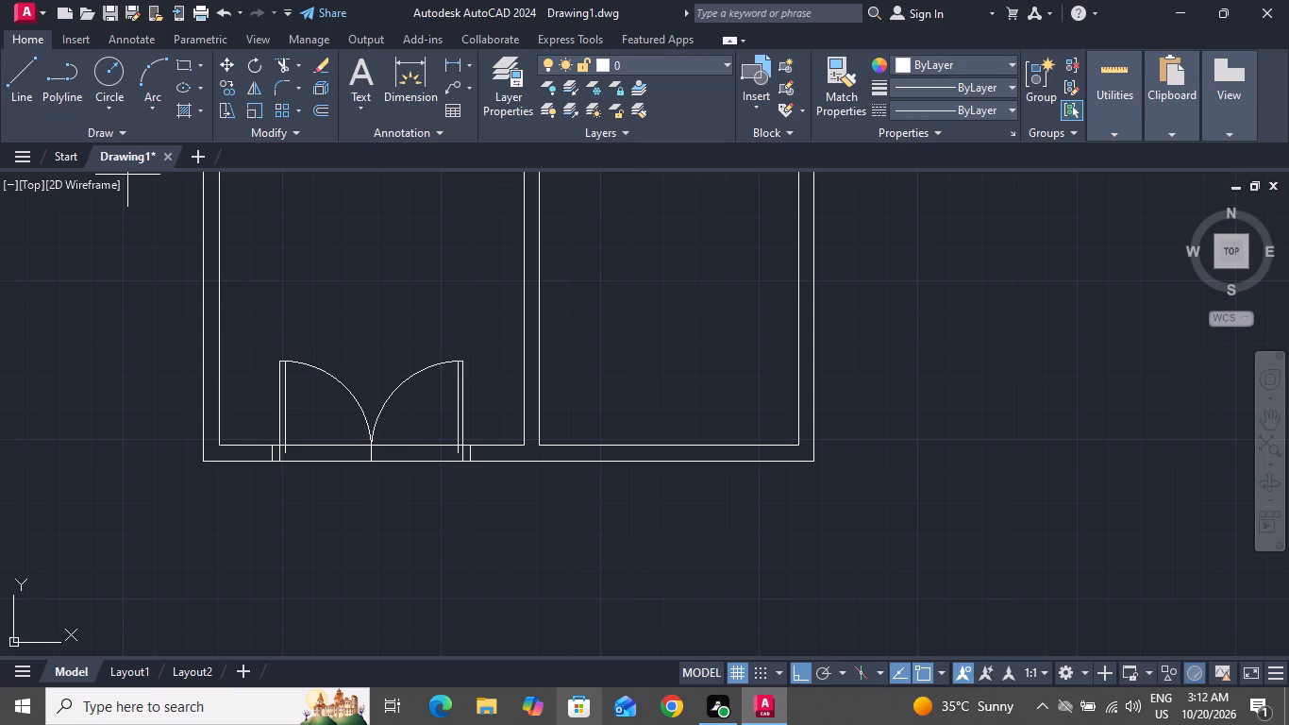
scroll(290, 442, "up", 4)
left_click(257, 452)
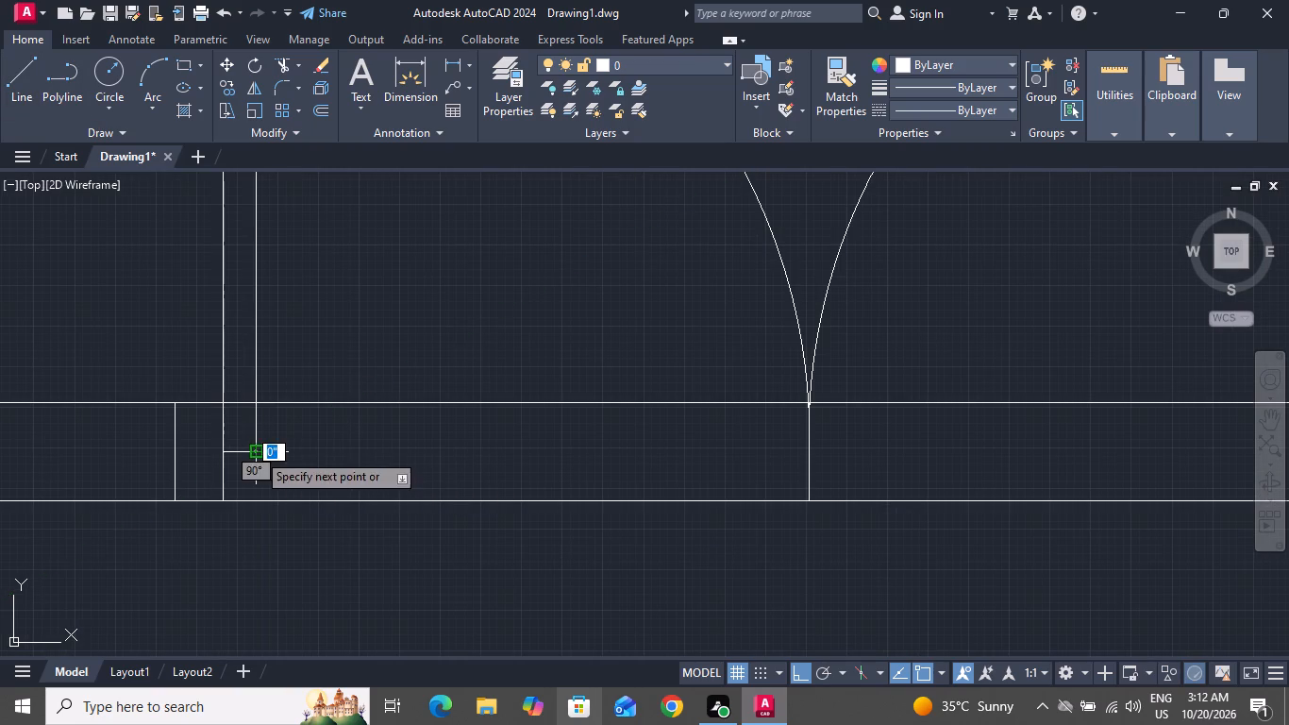
left_click(226, 452)
right_click(224, 453)
left_click(259, 485)
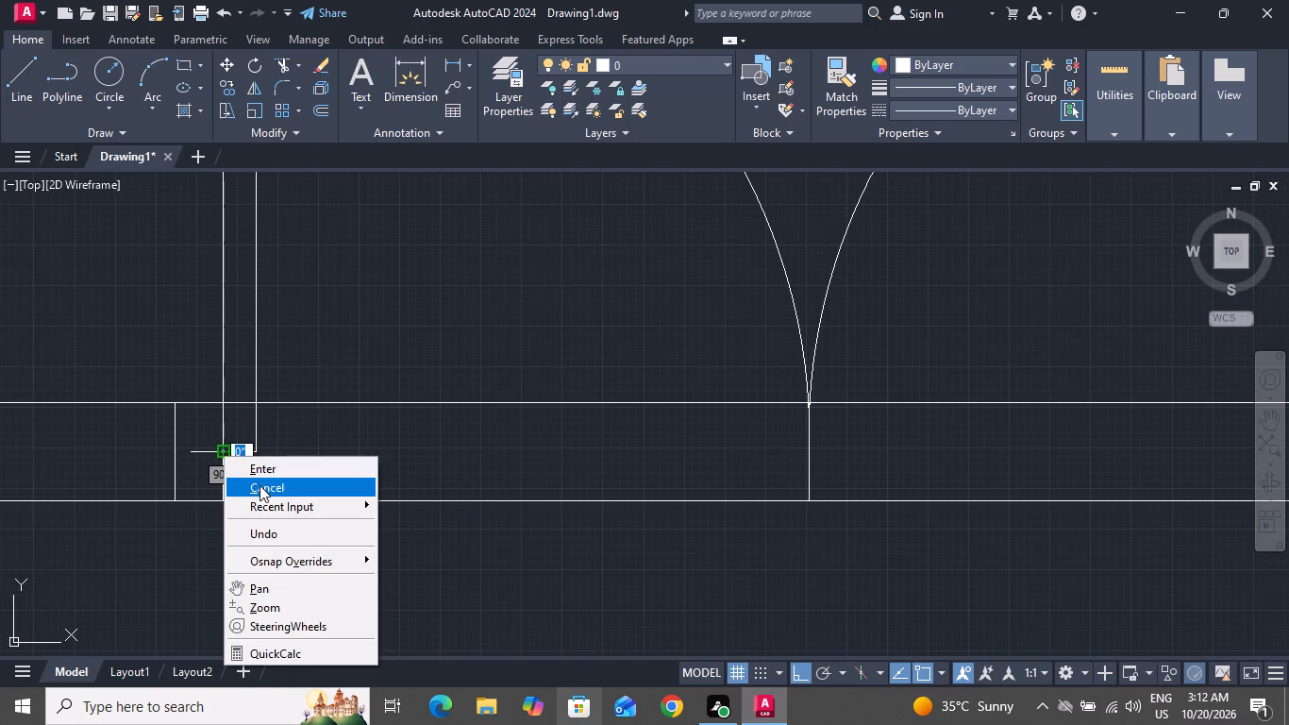
Close the bottom of the right door leaf with a short horizontal line between its two vertical lines.
left_click(15, 88)
scroll(159, 316, "down", 3)
scroll(281, 387, "down", 1)
scroll(367, 361, "up", 3)
scroll(467, 400, "up", 3)
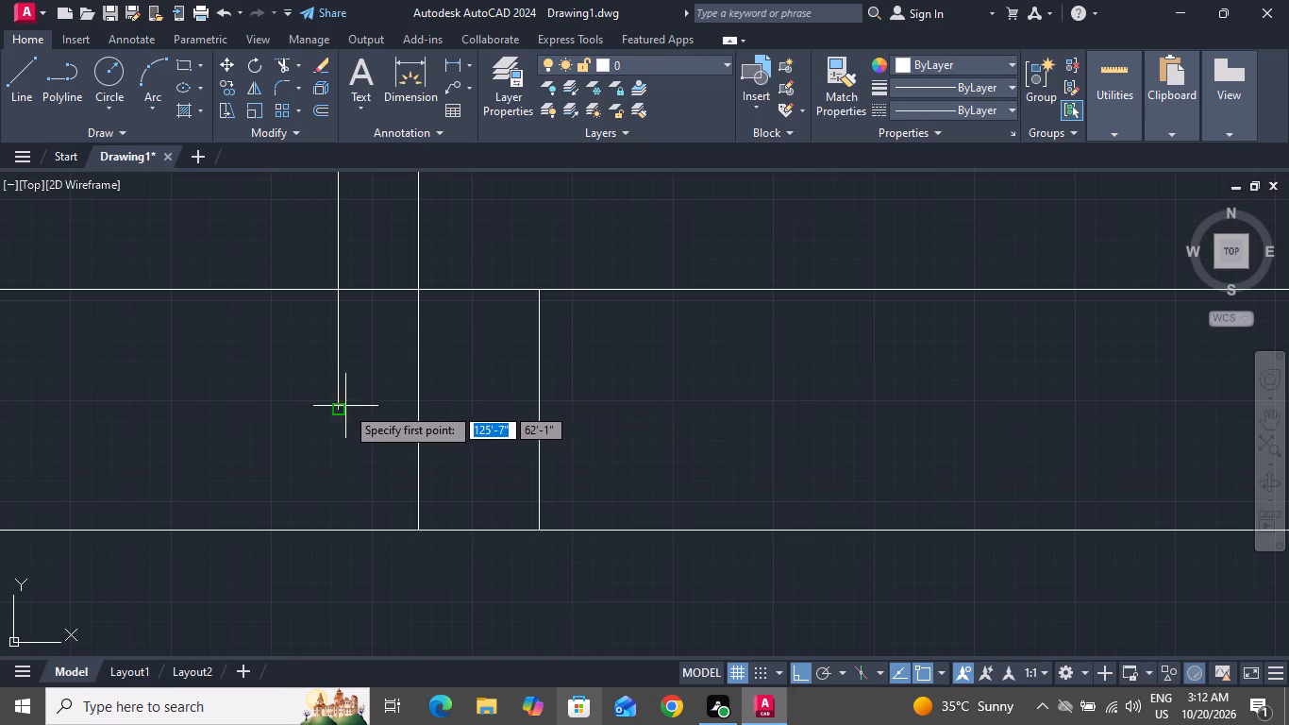
left_click(340, 406)
left_click(416, 409)
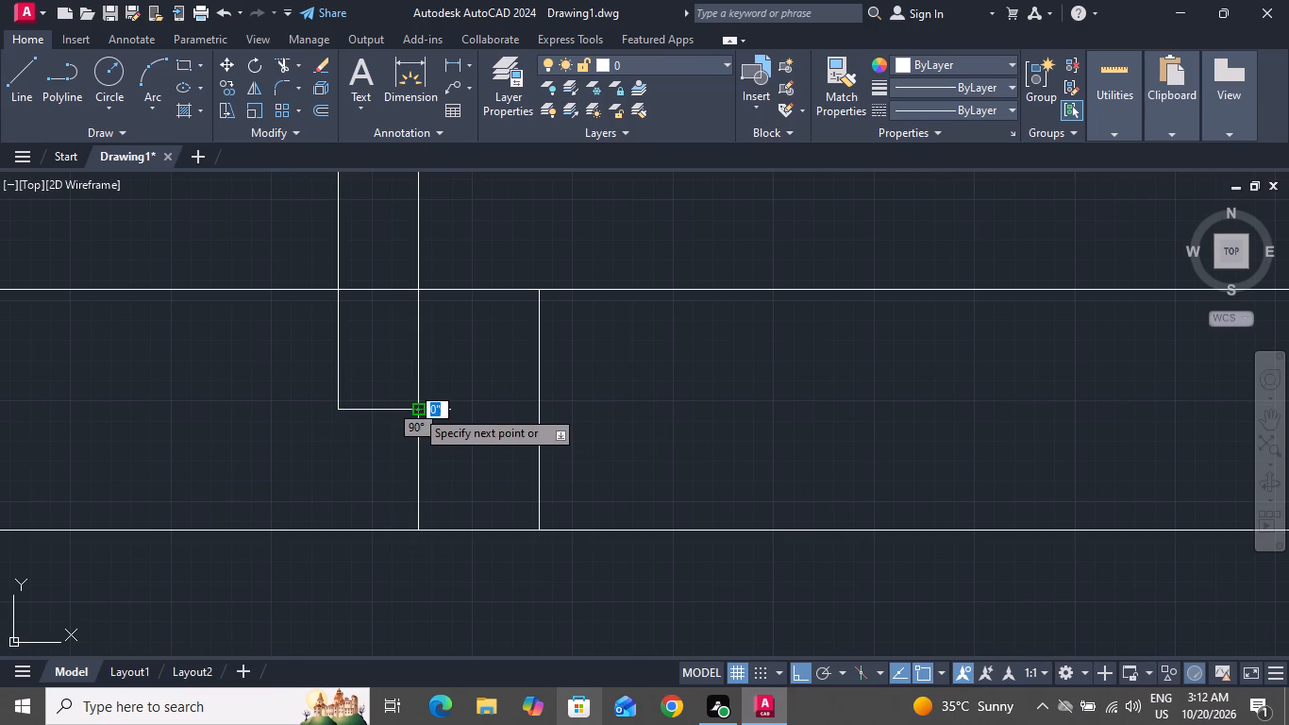
right_click(413, 410)
left_click(444, 435)
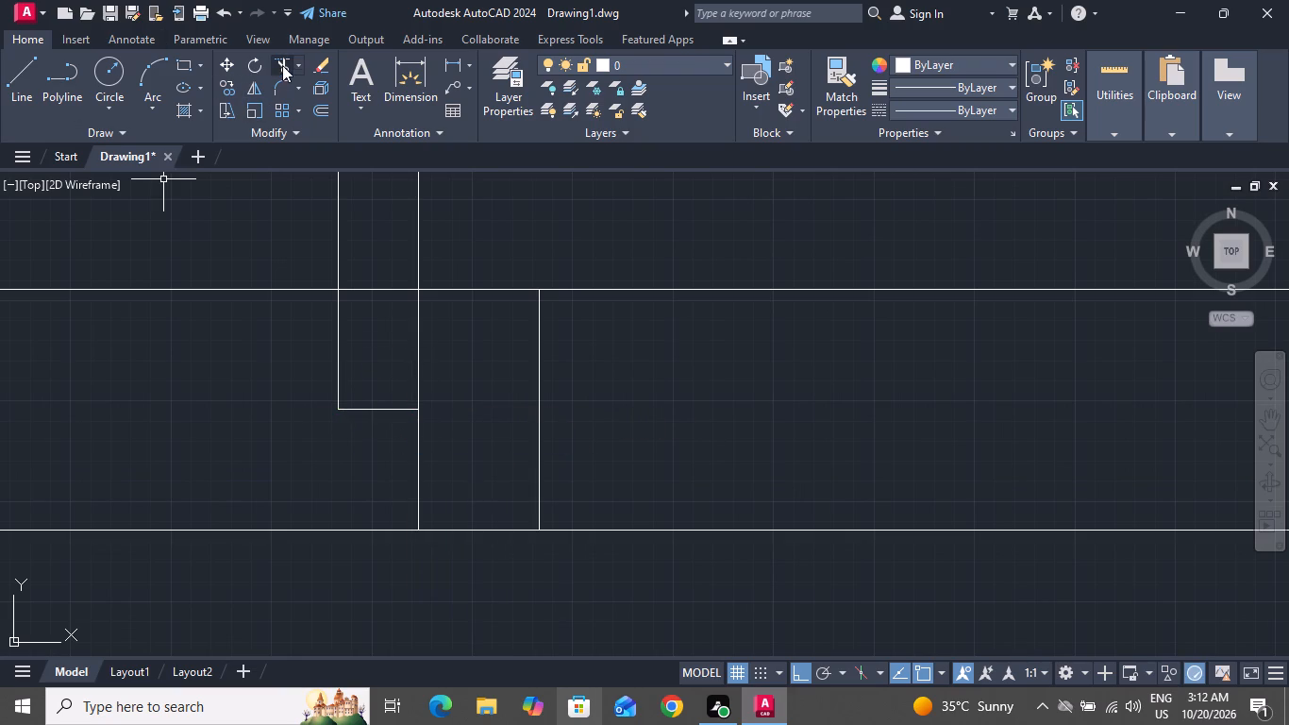
Trim the outer vertical line of both door leaves between the inner wall line and the leaf's bottom line.
left_click(282, 65)
left_click(456, 367)
left_click(376, 352)
scroll(502, 400, "down", 1)
scroll(503, 401, "up", 1)
scroll(503, 402, "down", 1)
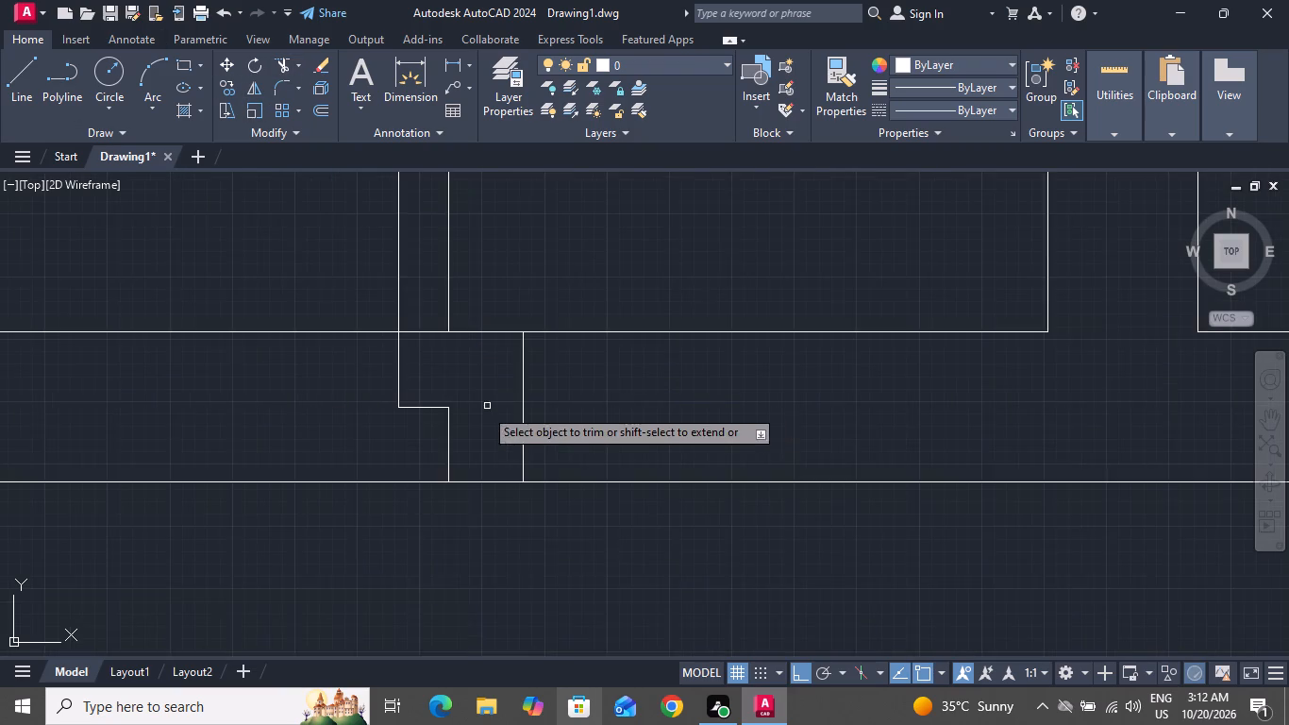
scroll(477, 417, "down", 3)
scroll(16, 406, "up", 3)
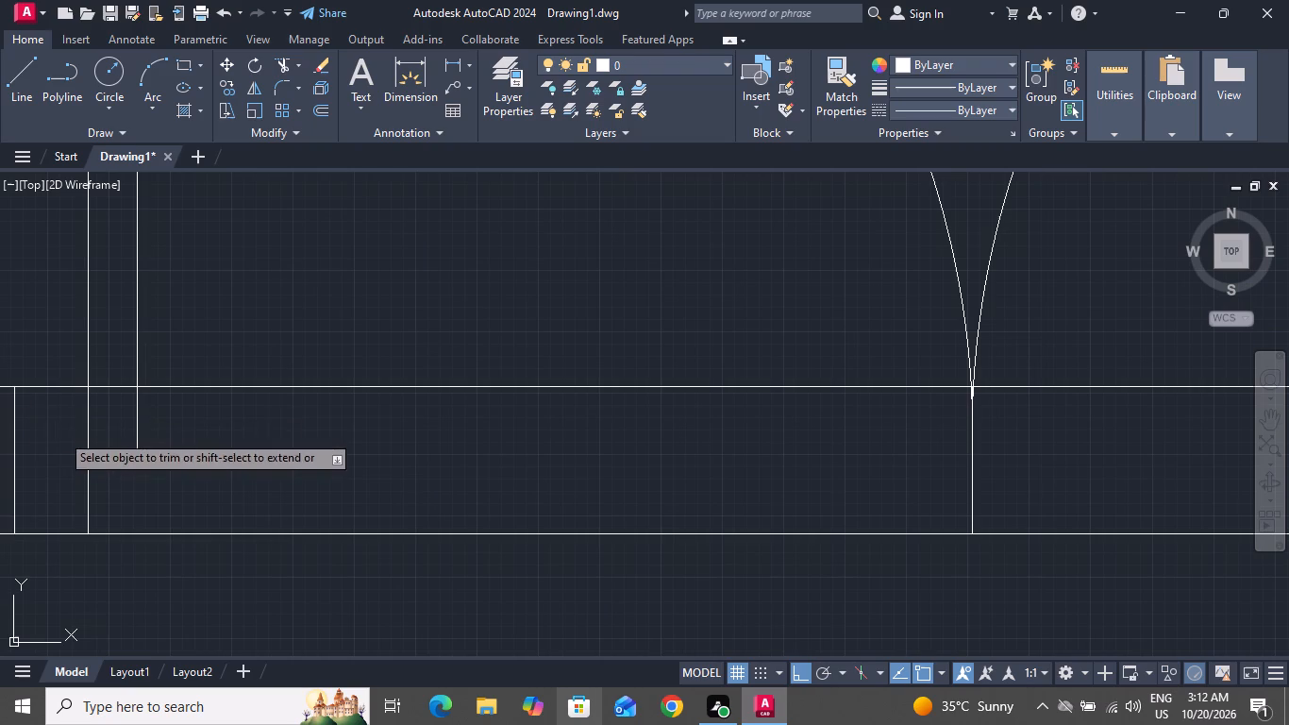
left_click(60, 433)
left_click(116, 394)
scroll(207, 456, "down", 3)
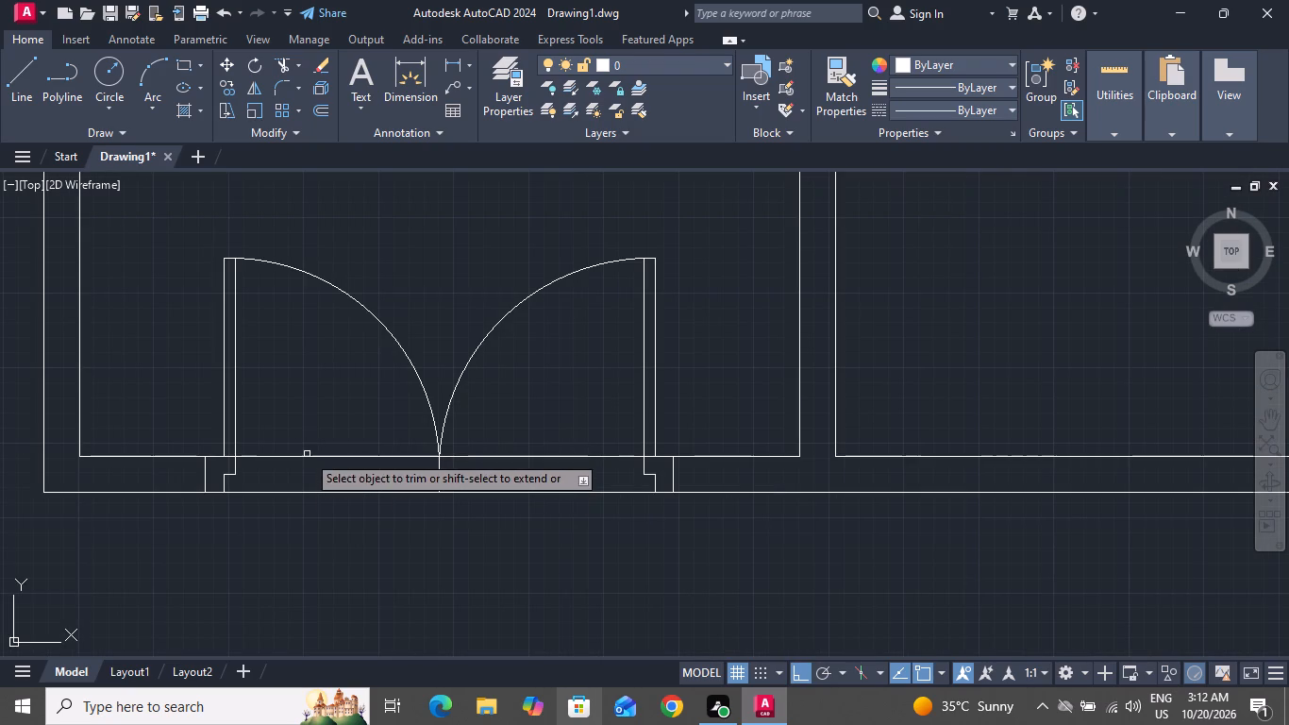
Trim the inner and outer wall lines across the double-door opening, plus the lower end of the opening's centre line.
left_click(308, 454)
left_click(331, 492)
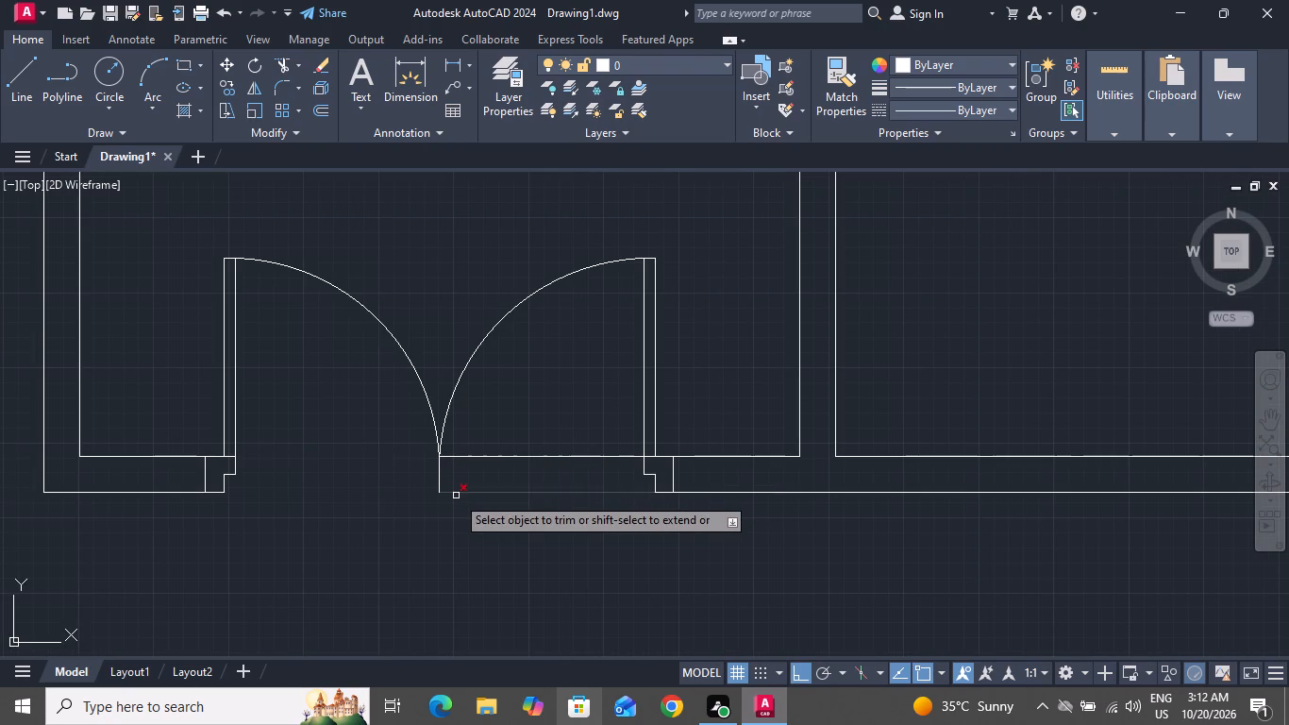
left_click(456, 495)
left_click(438, 473)
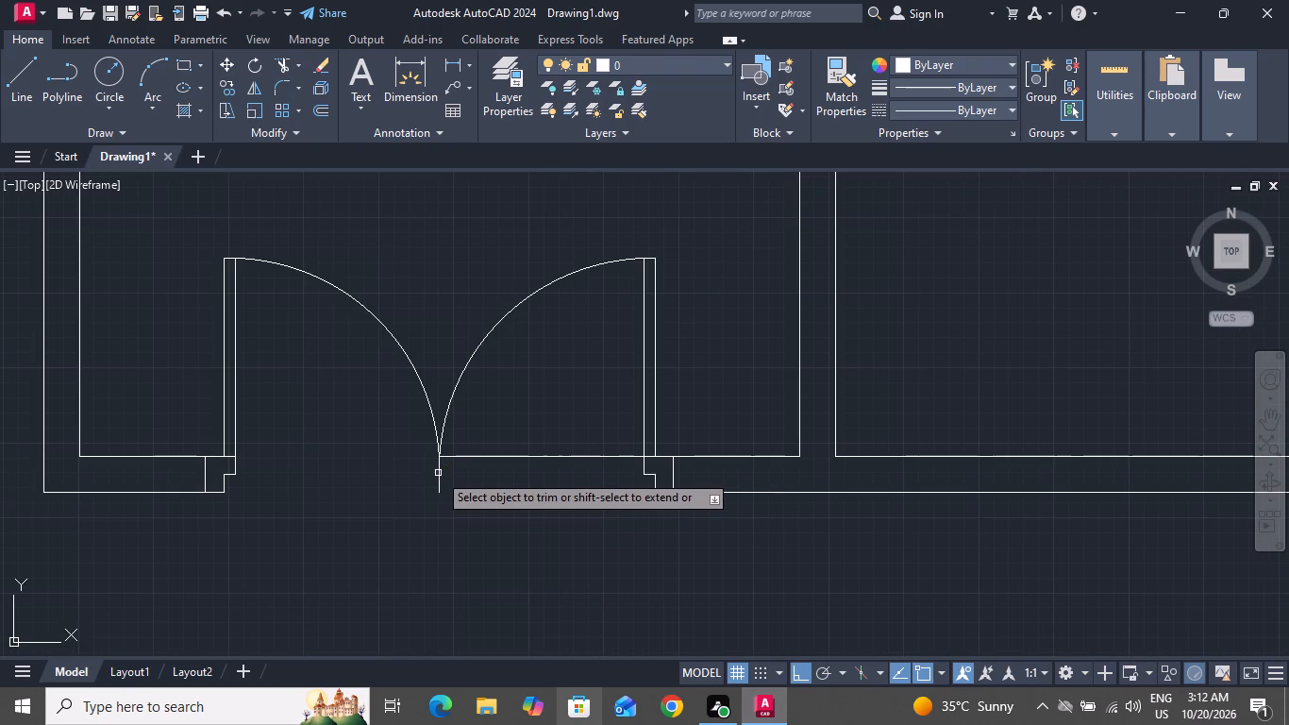
left_click(440, 484)
left_click(462, 457)
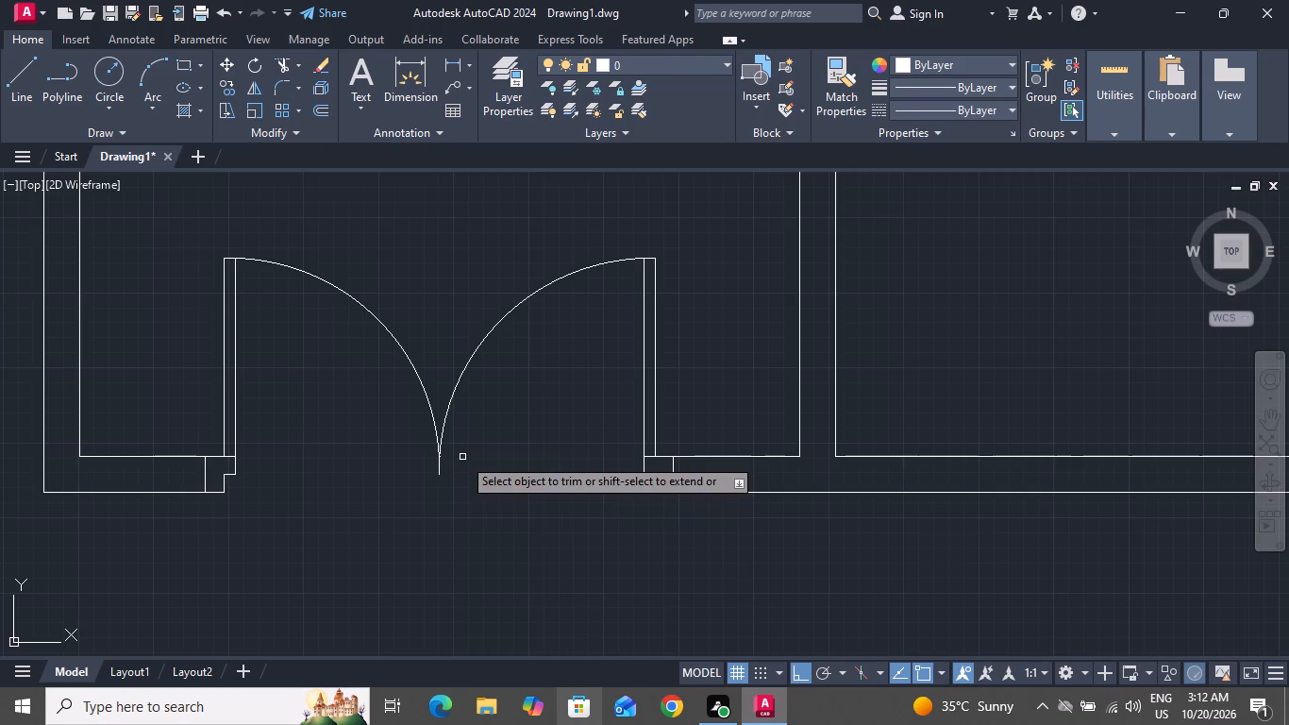
scroll(461, 528, "down", 1)
right_click(436, 510)
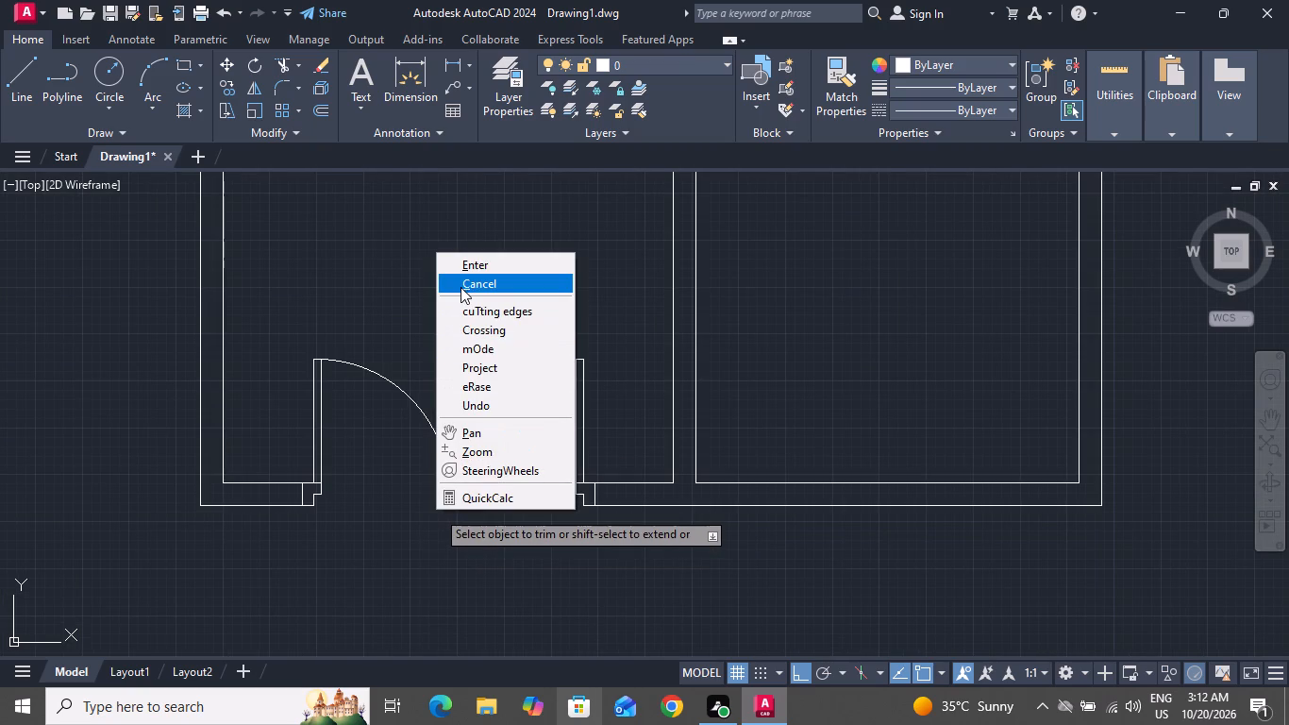
left_click(460, 279)
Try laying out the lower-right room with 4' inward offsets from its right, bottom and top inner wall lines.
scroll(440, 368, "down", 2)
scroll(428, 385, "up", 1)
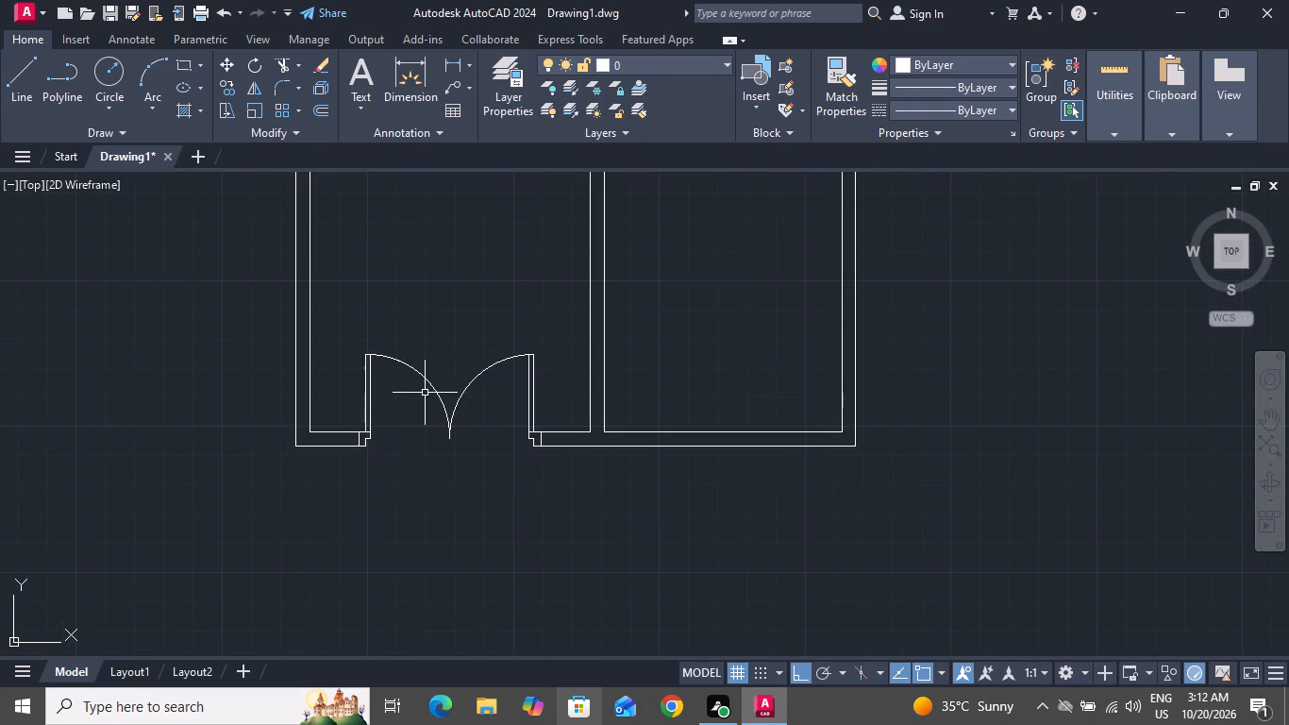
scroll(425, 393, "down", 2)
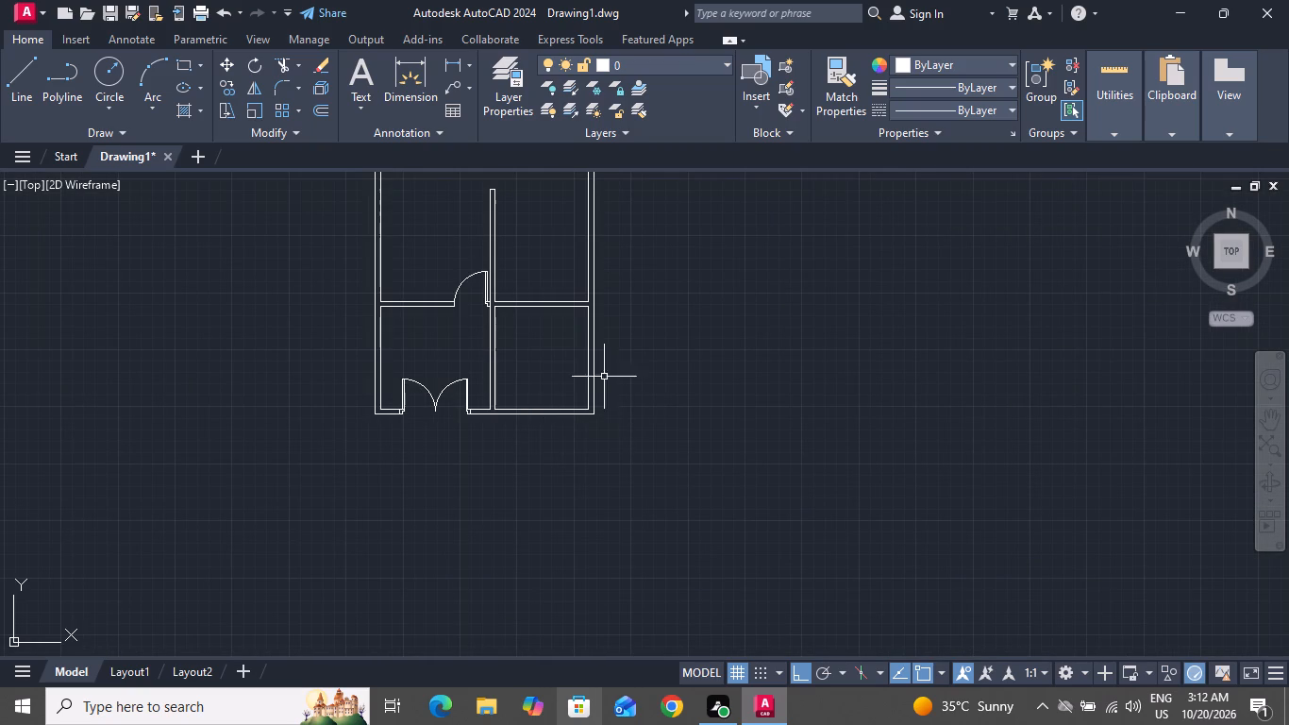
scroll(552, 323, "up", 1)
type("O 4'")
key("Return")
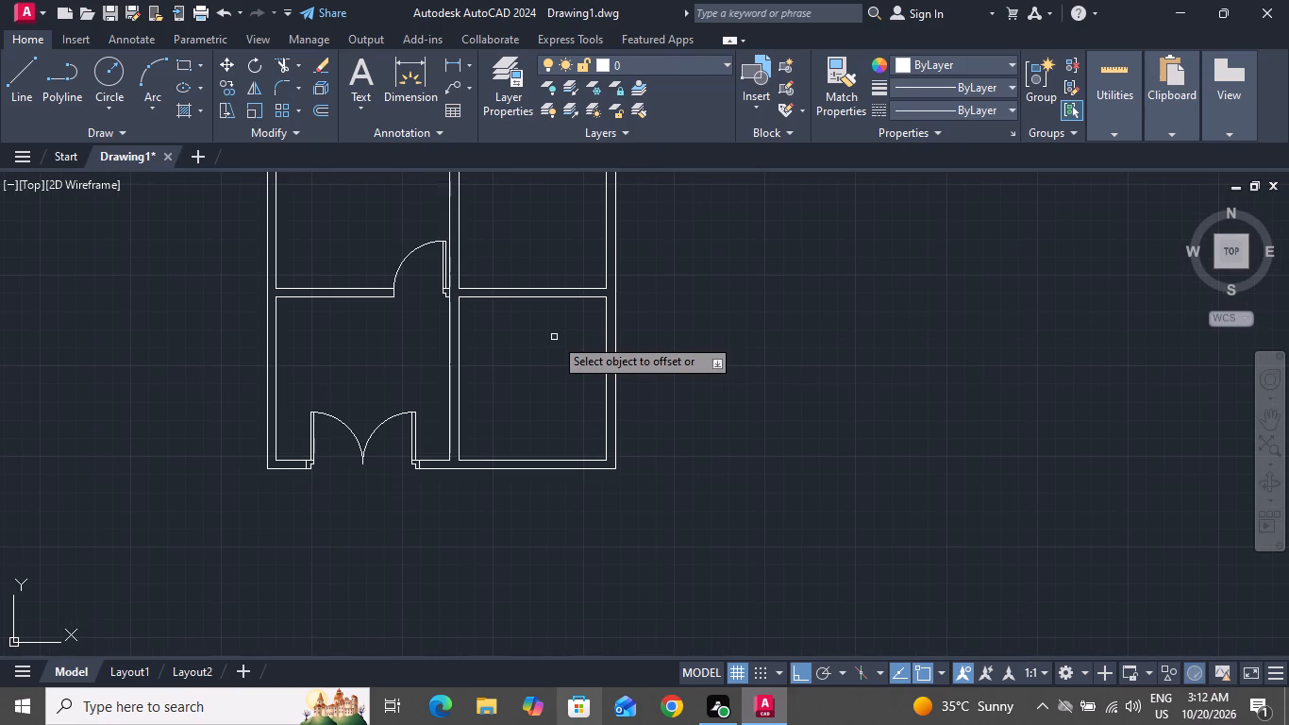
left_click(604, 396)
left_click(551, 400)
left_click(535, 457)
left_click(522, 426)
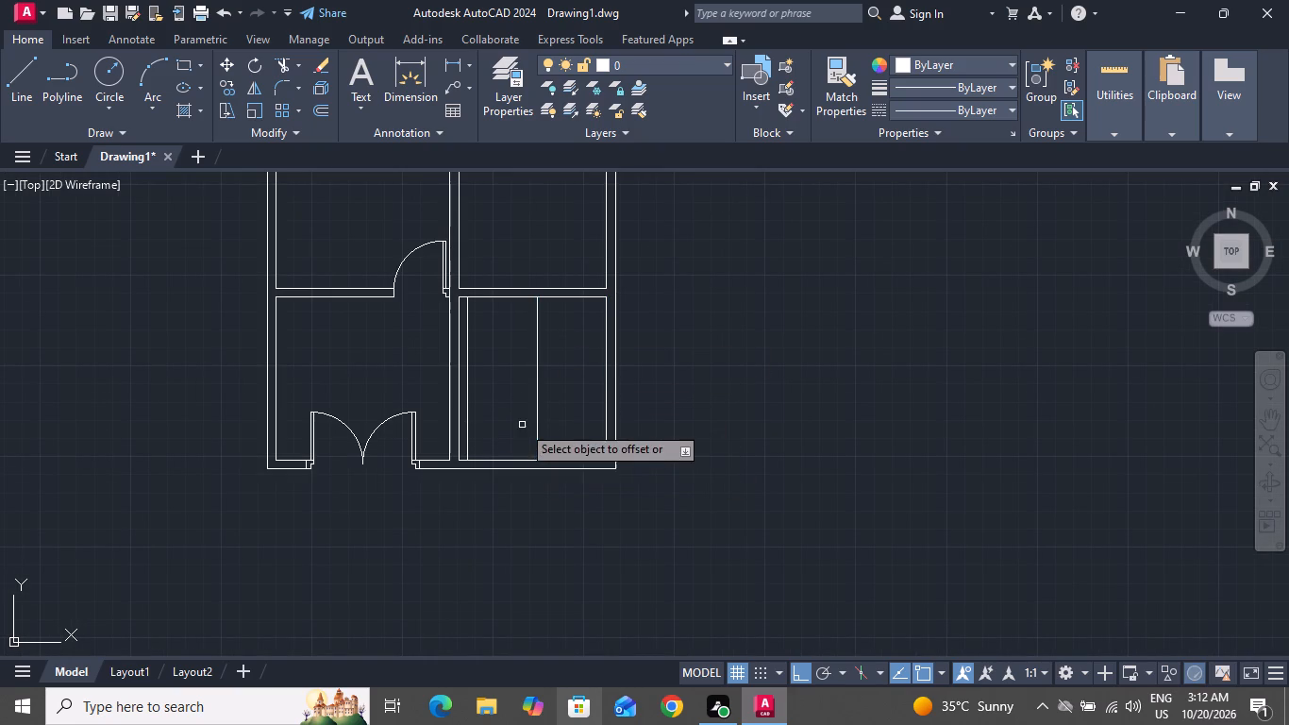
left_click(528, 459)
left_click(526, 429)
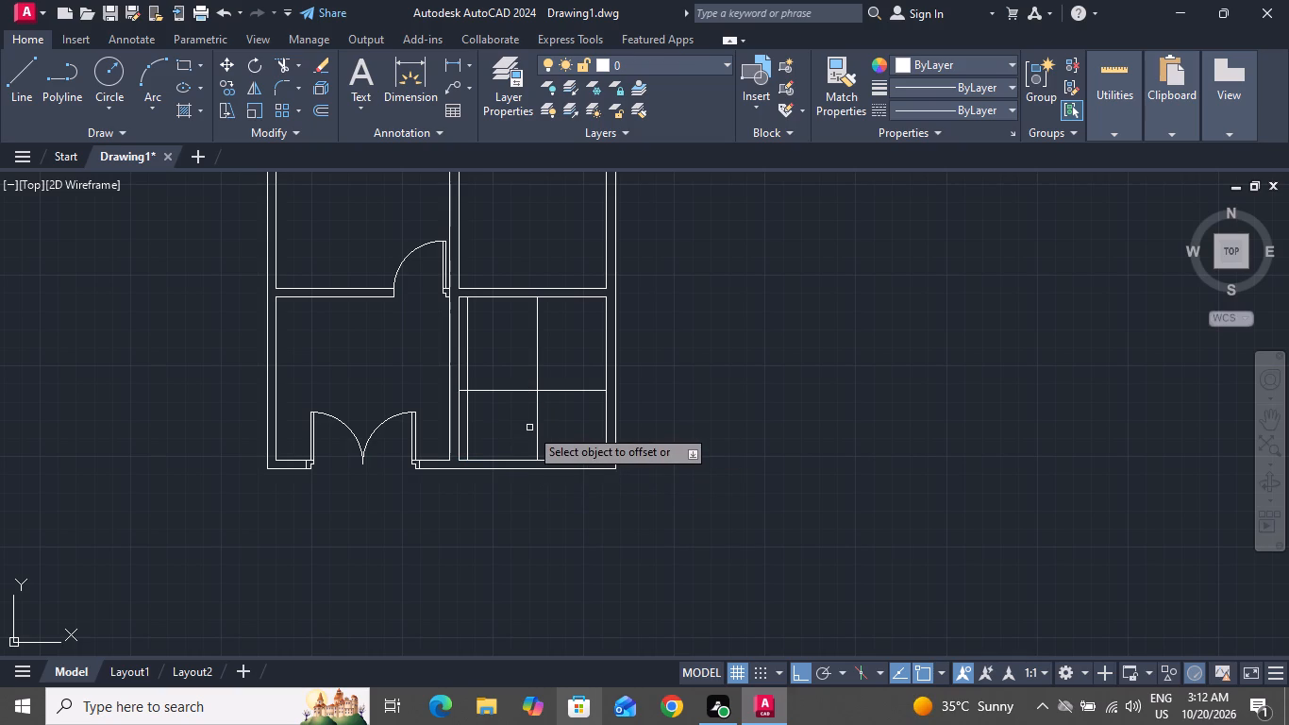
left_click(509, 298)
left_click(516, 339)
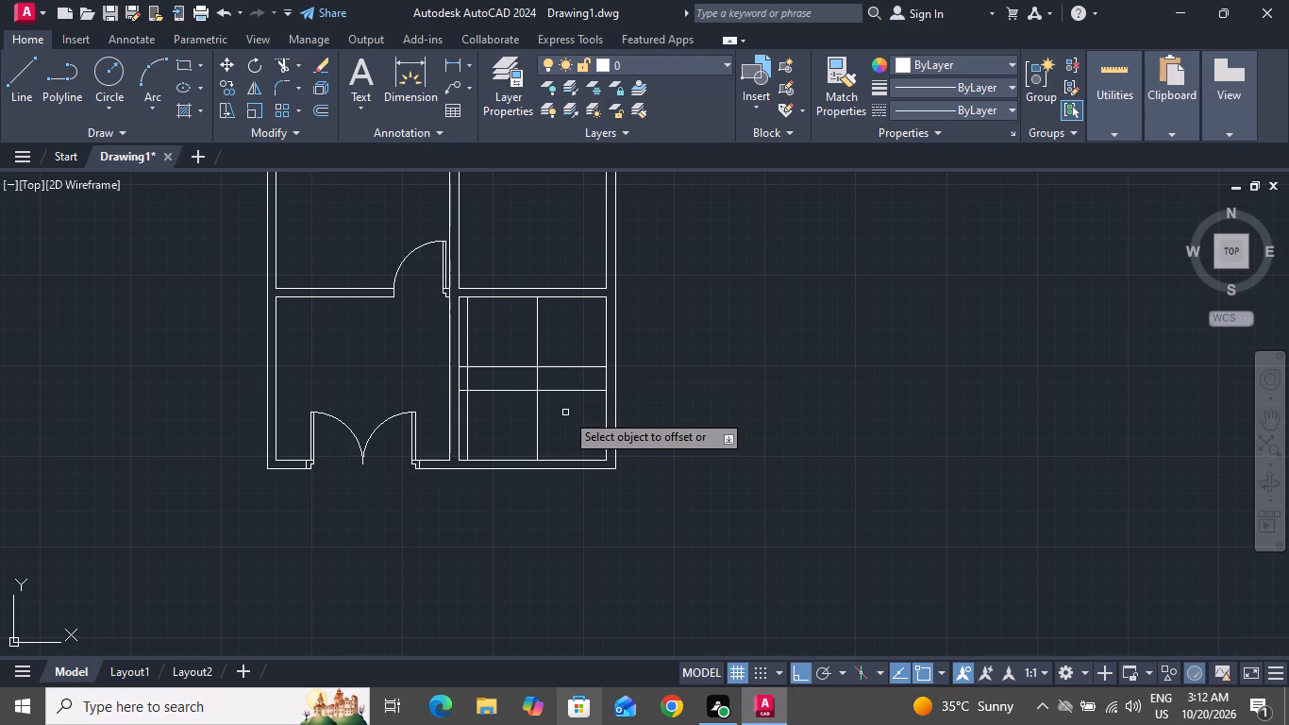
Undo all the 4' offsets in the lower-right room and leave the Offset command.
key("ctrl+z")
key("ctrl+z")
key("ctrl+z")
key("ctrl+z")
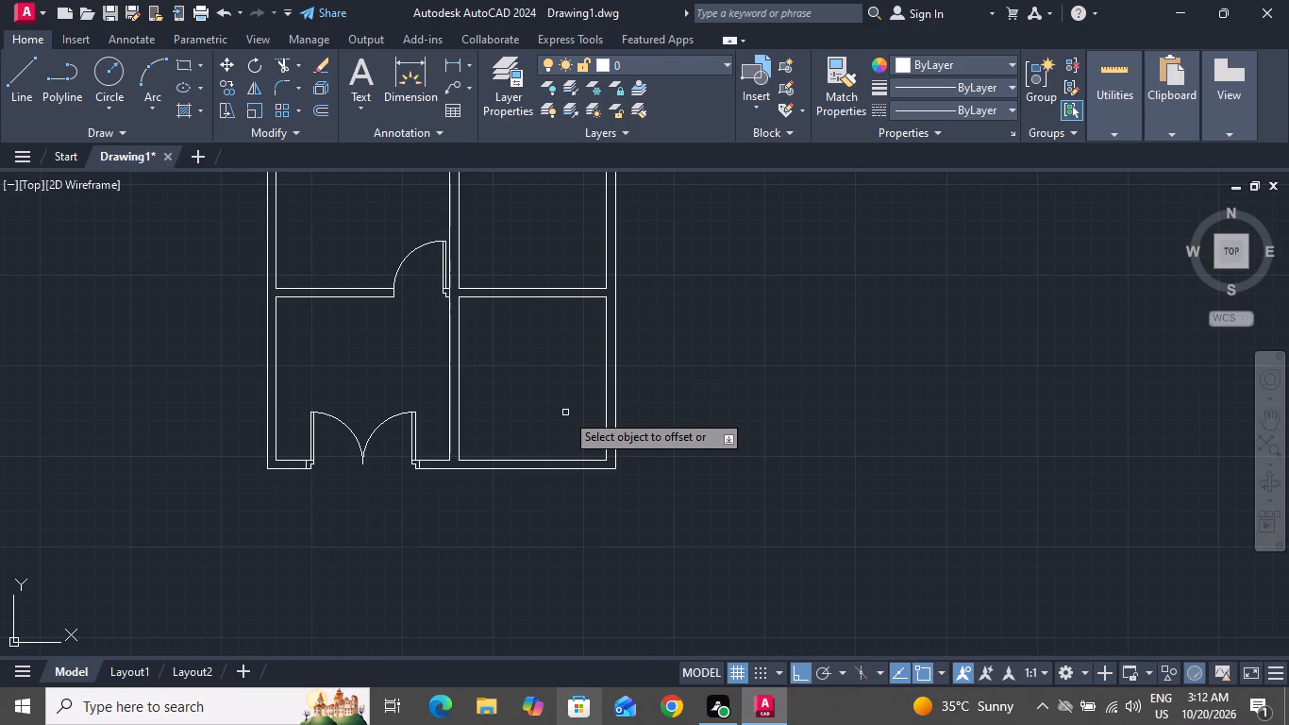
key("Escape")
Offset the lower-right room's top, right and bottom inner wall lines 3' into the room.
type("O")
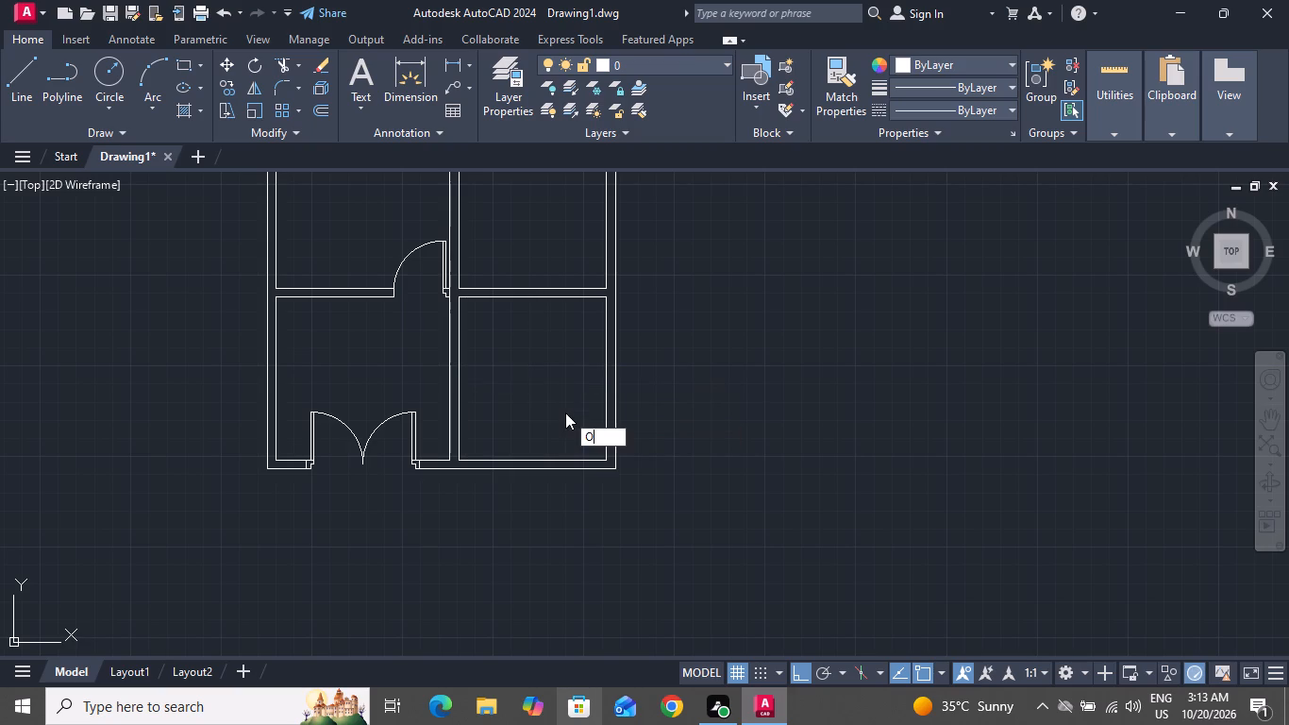
key("space")
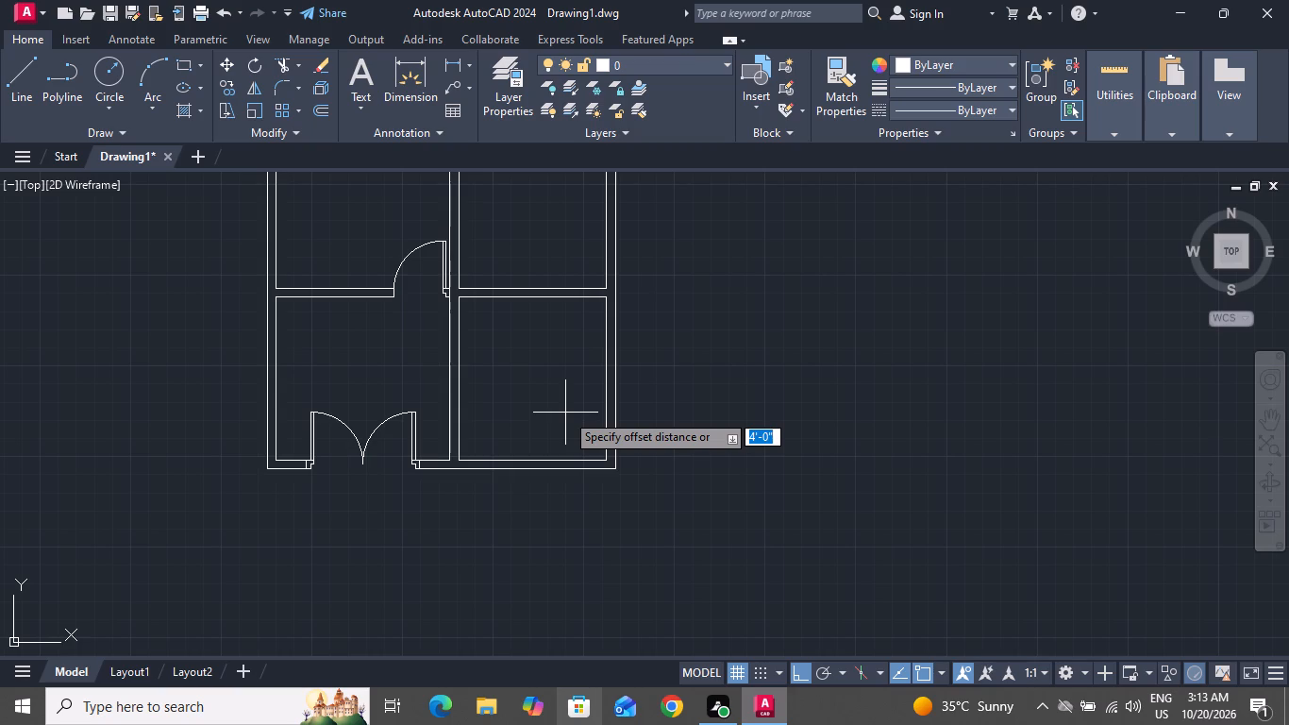
type("3'")
key("Return")
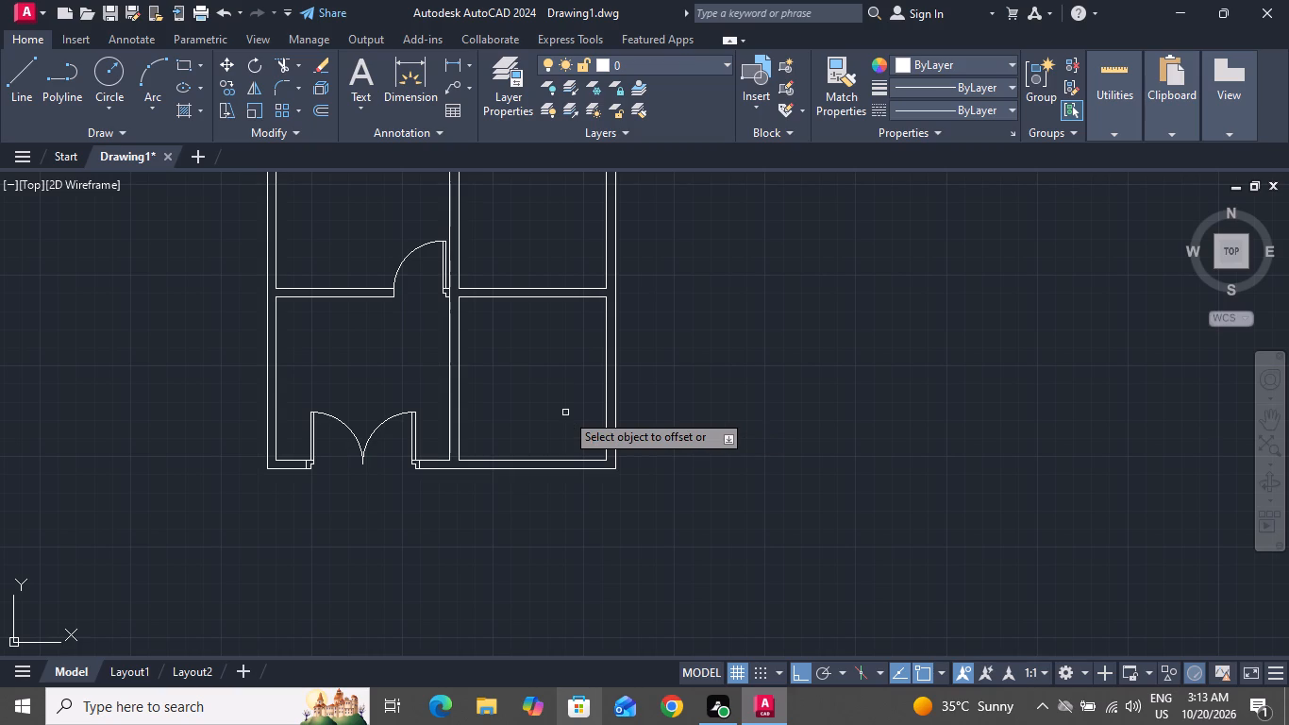
scroll(566, 363, "up", 1)
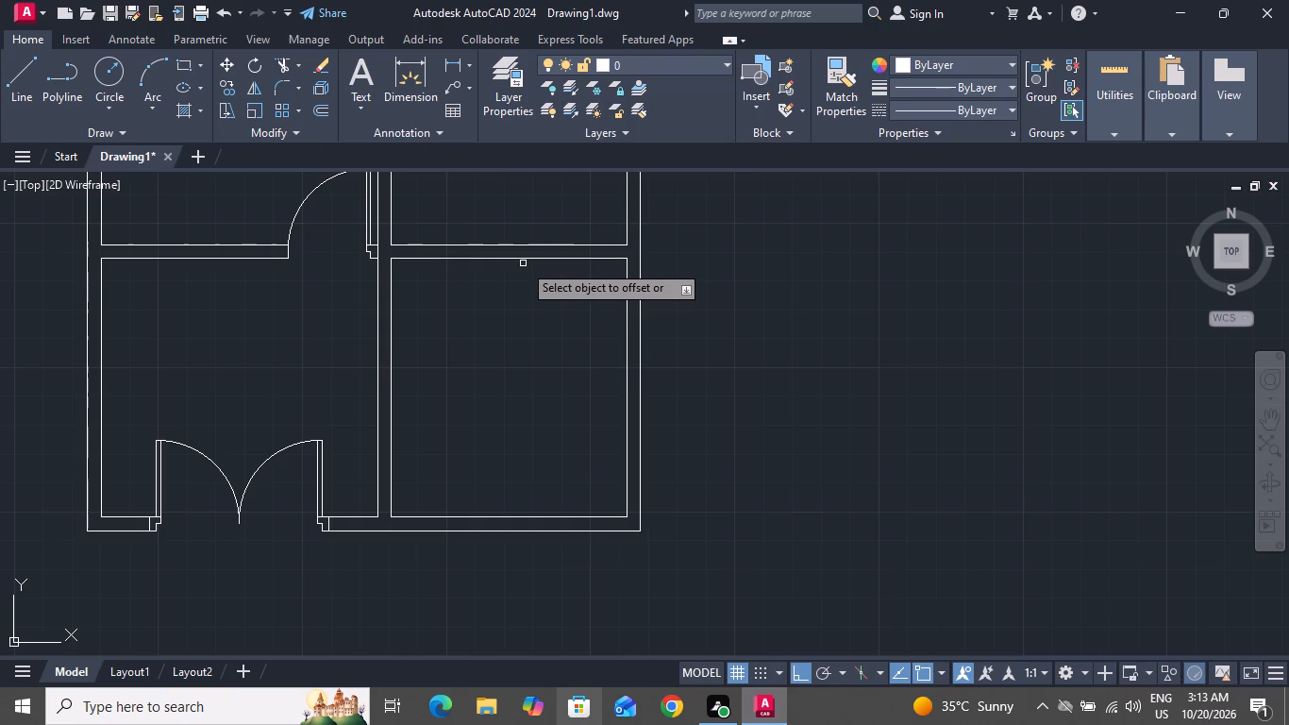
left_click(525, 260)
left_click(548, 319)
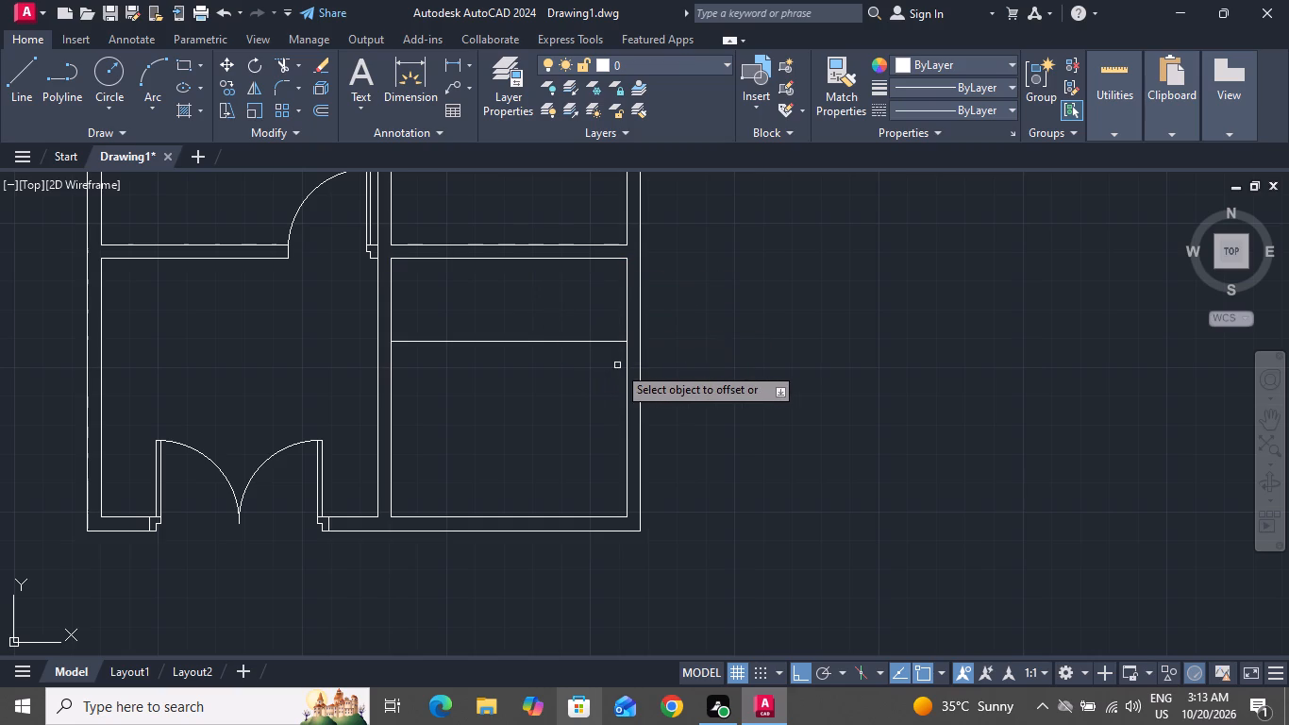
left_click(627, 365)
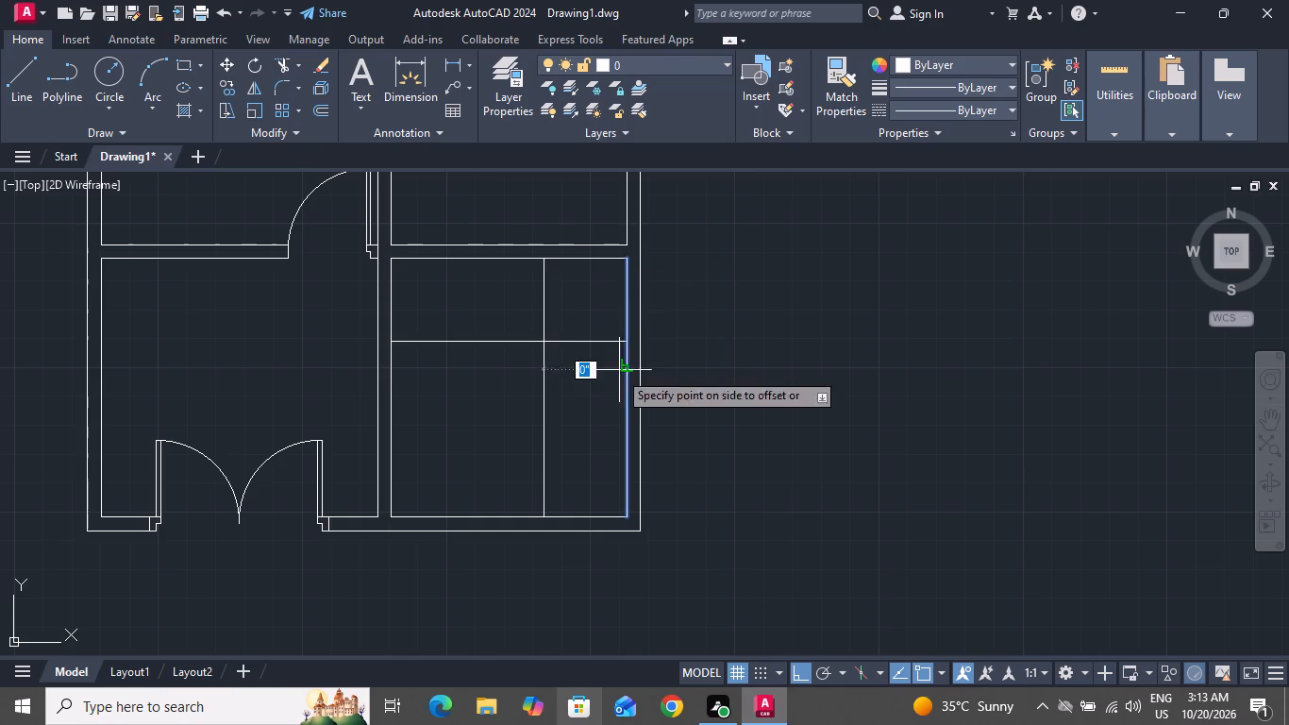
left_click(615, 373)
left_click(517, 517)
left_click(511, 490)
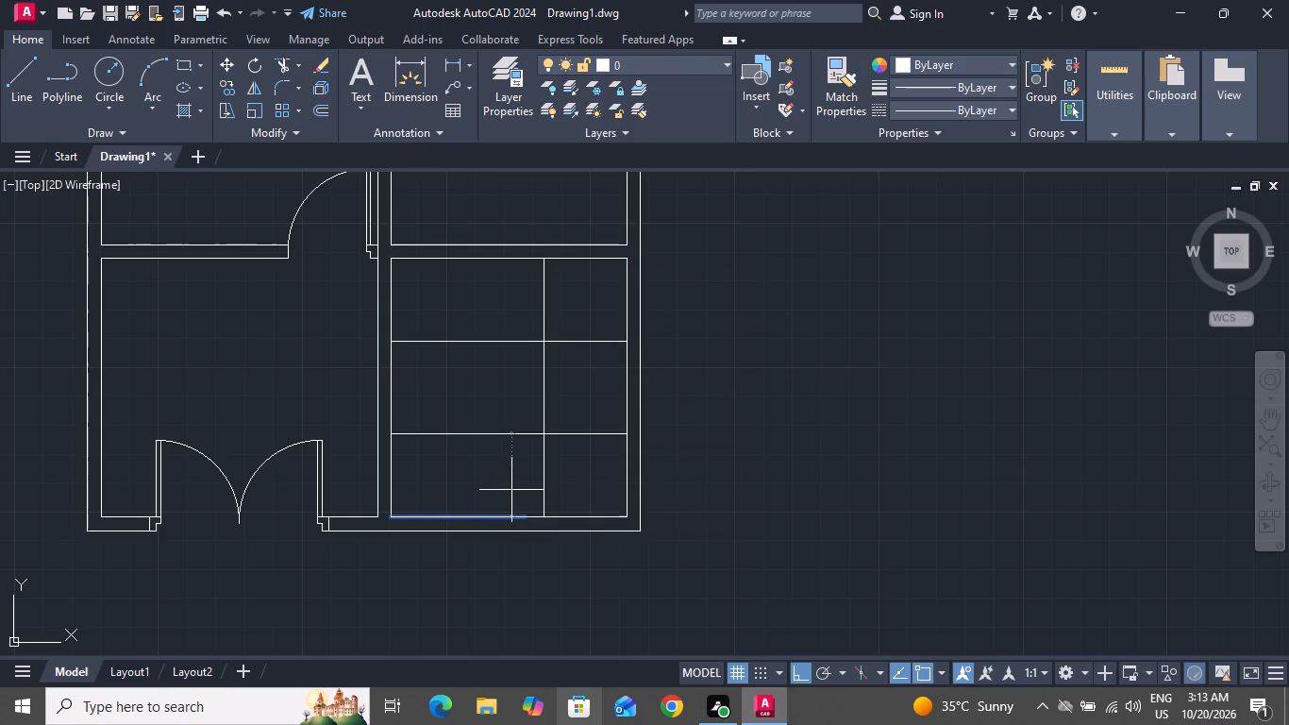
scroll(501, 454, "up", 1)
right_click(501, 454)
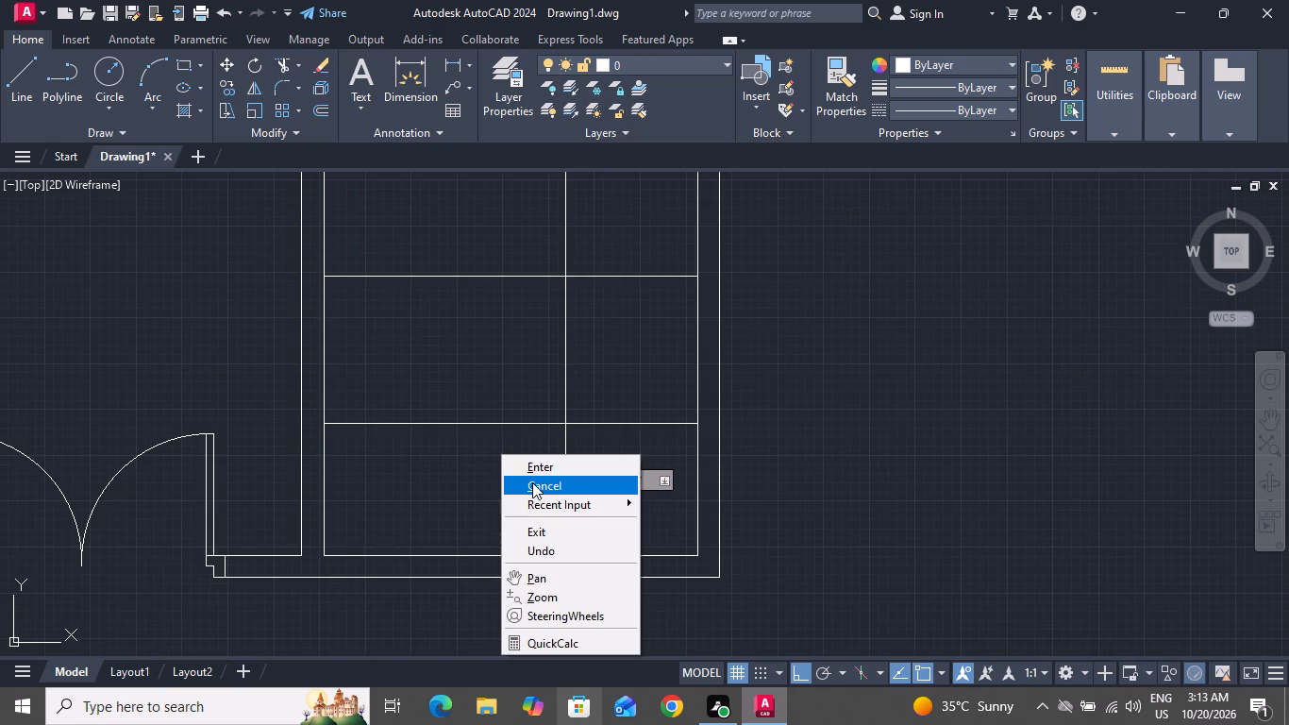
left_click(532, 482)
Offset the vertical stair line successively leftward at 10" spacing to add six tread lines reaching near the room's left wall.
scroll(494, 379, "down", 1)
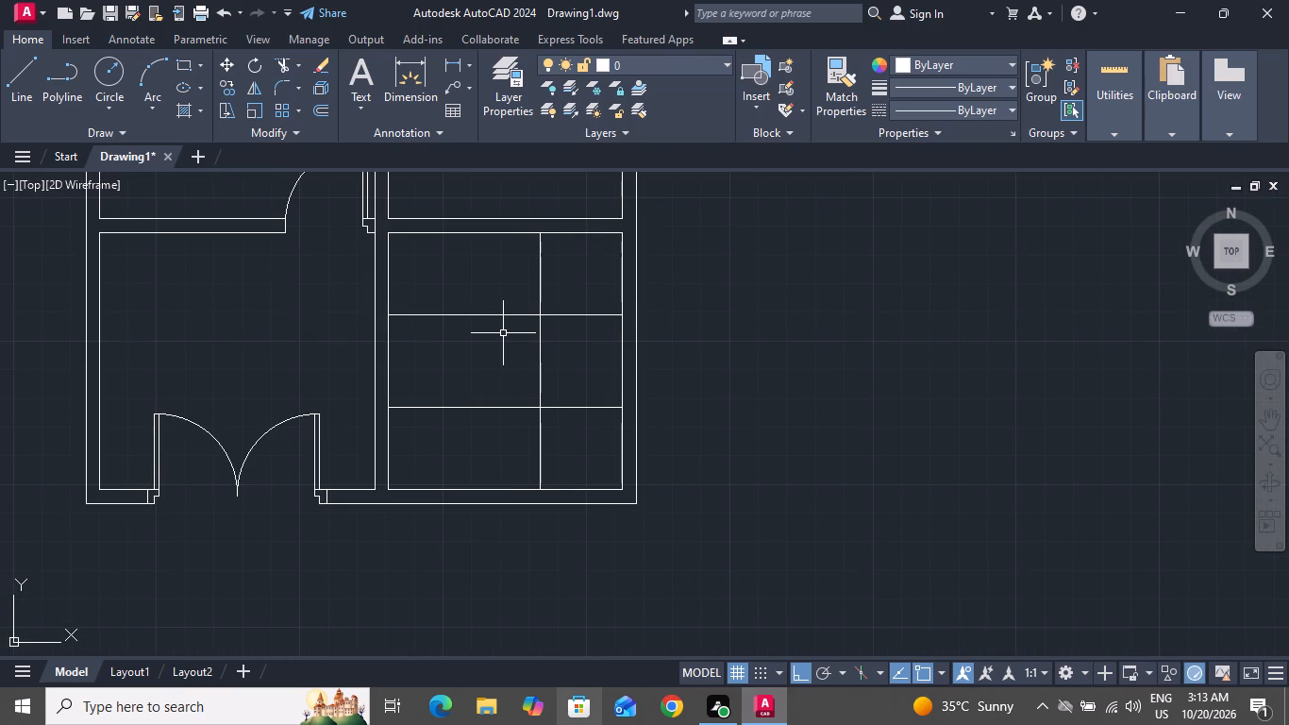
type("O 10")
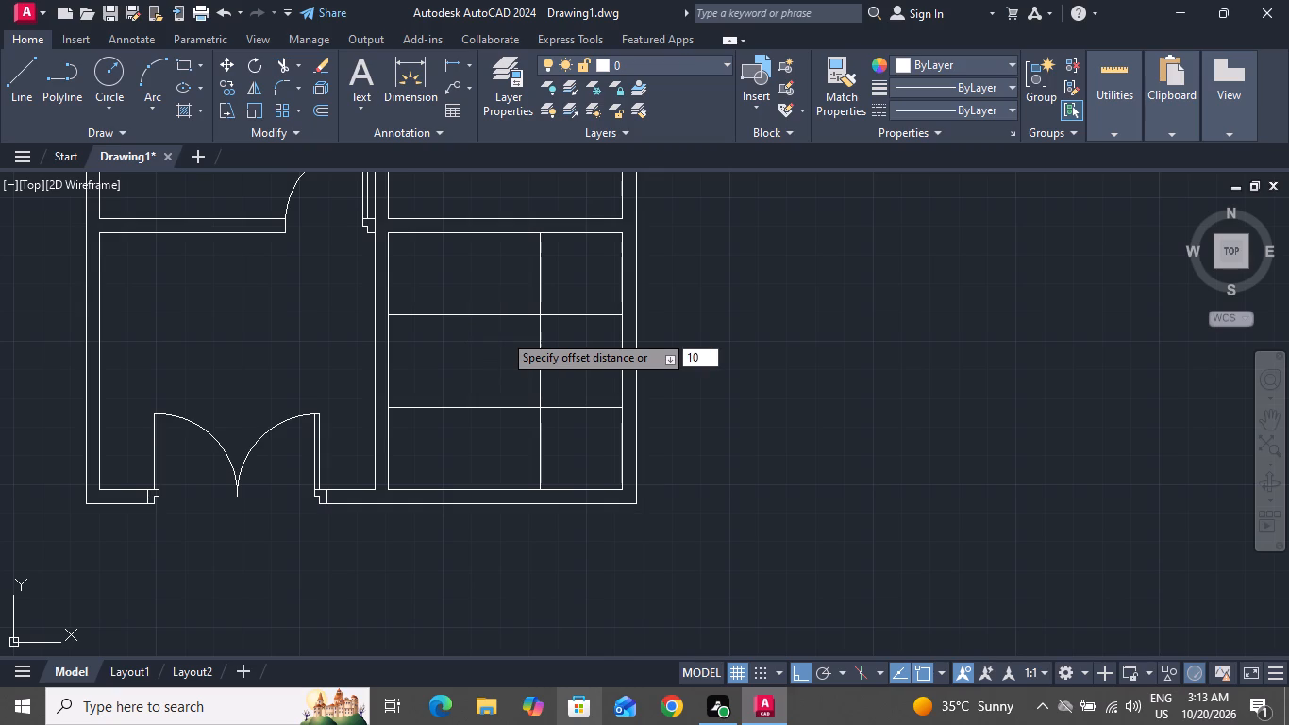
key("shift+quotedbl")
key("Return")
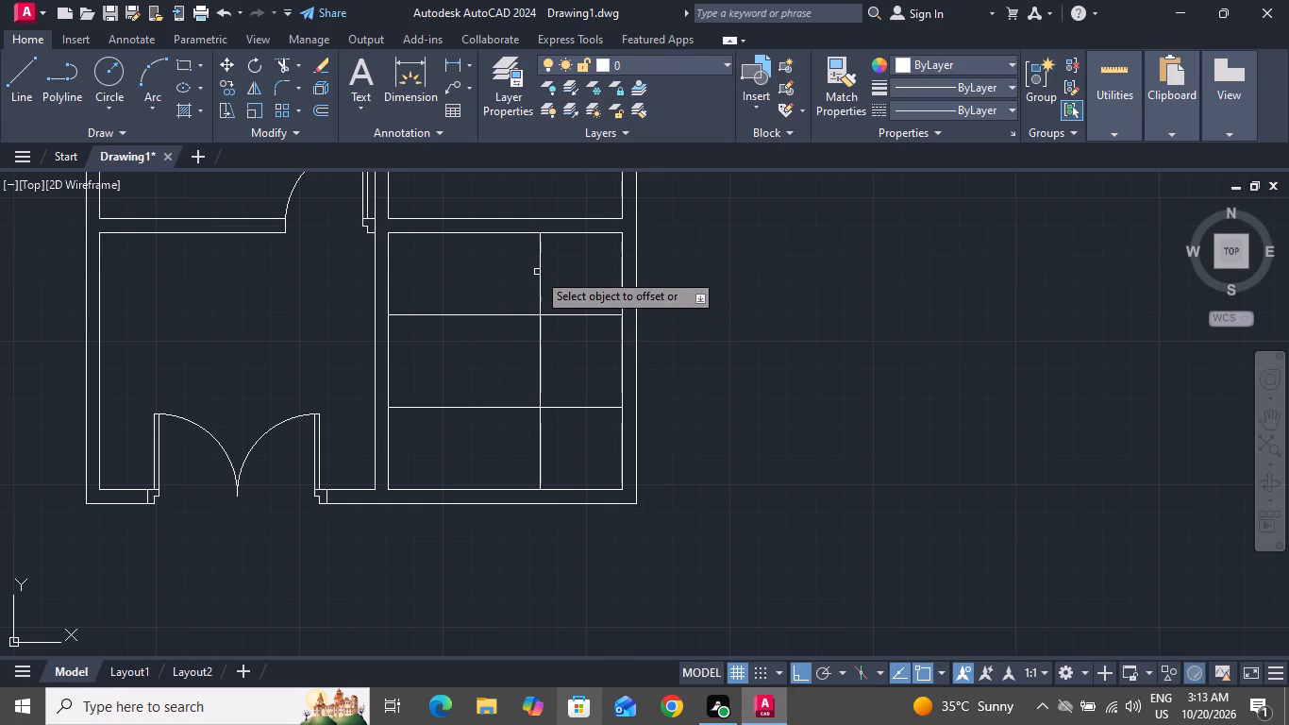
left_click(539, 270)
left_click(505, 271)
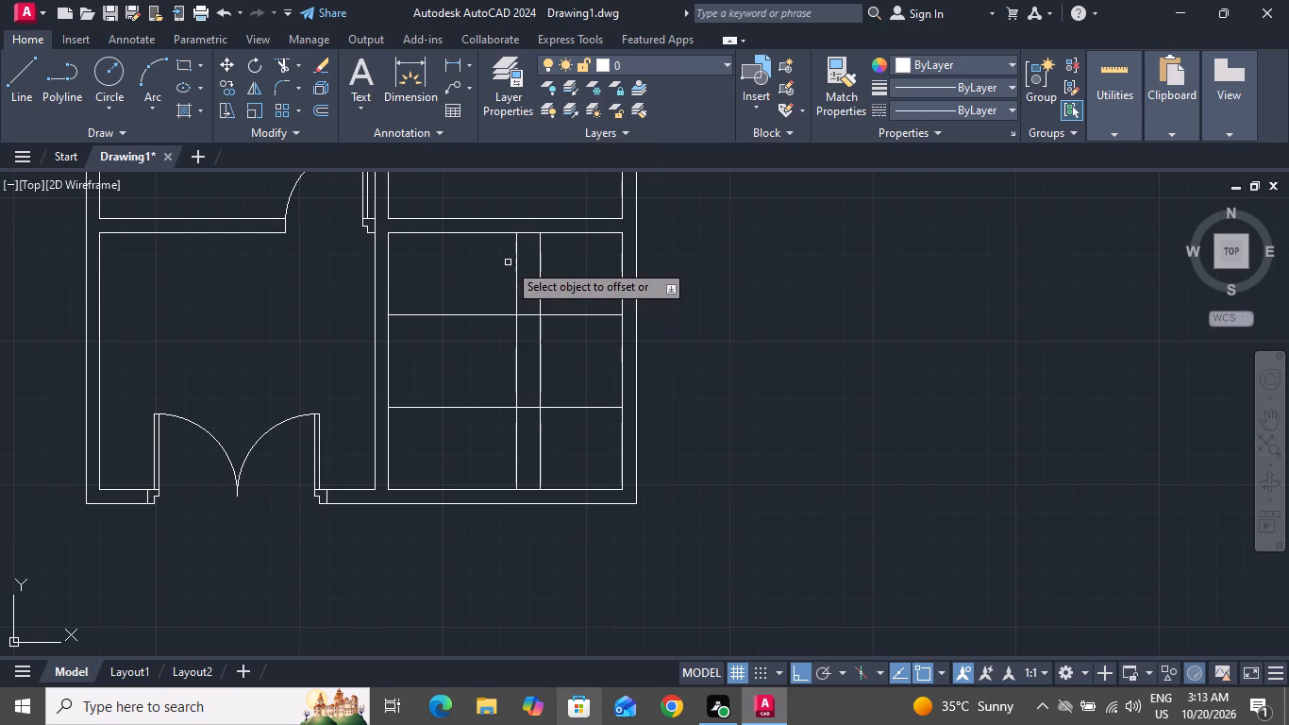
double_click(515, 261)
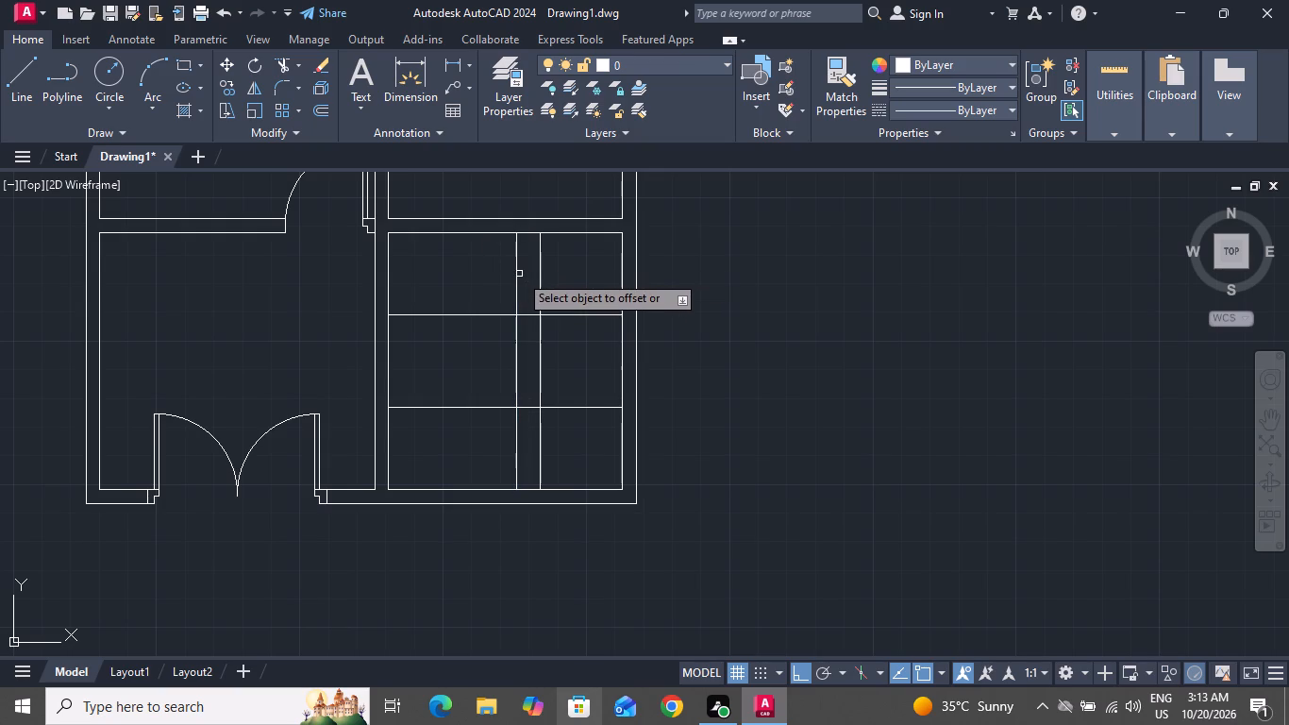
left_click(517, 276)
left_click(507, 278)
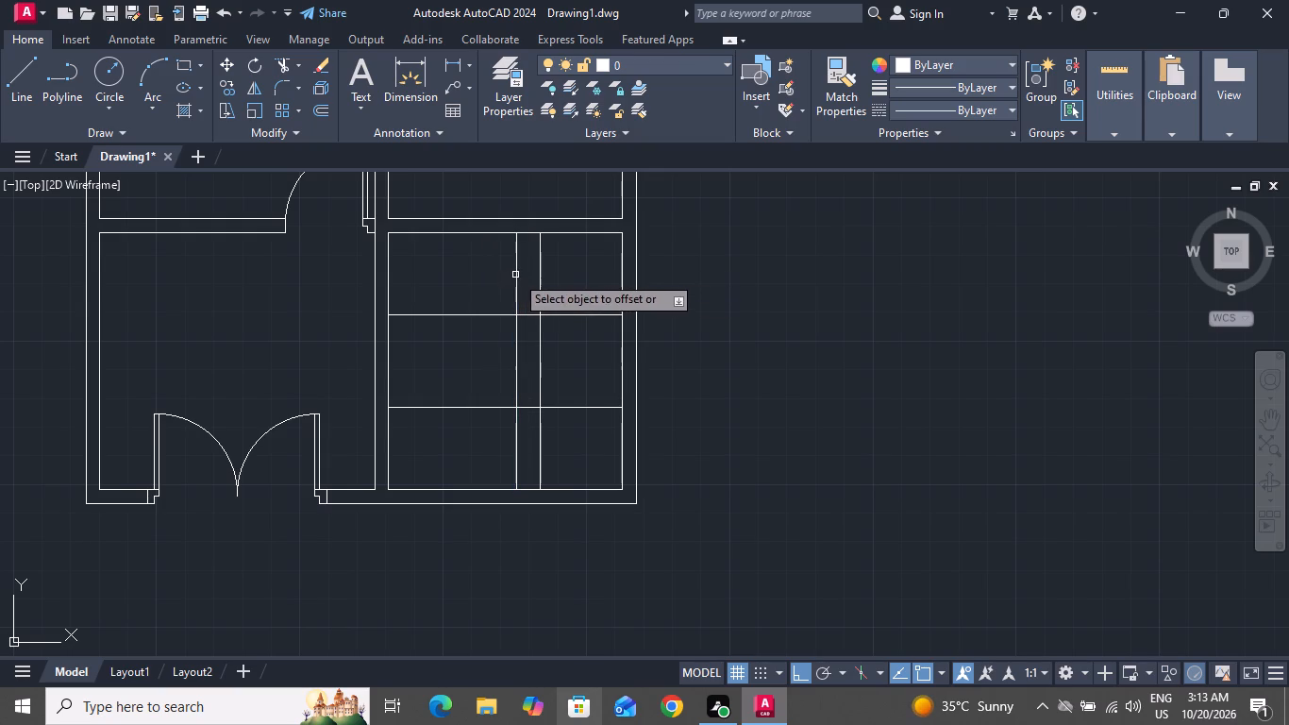
double_click(515, 275)
left_click(519, 278)
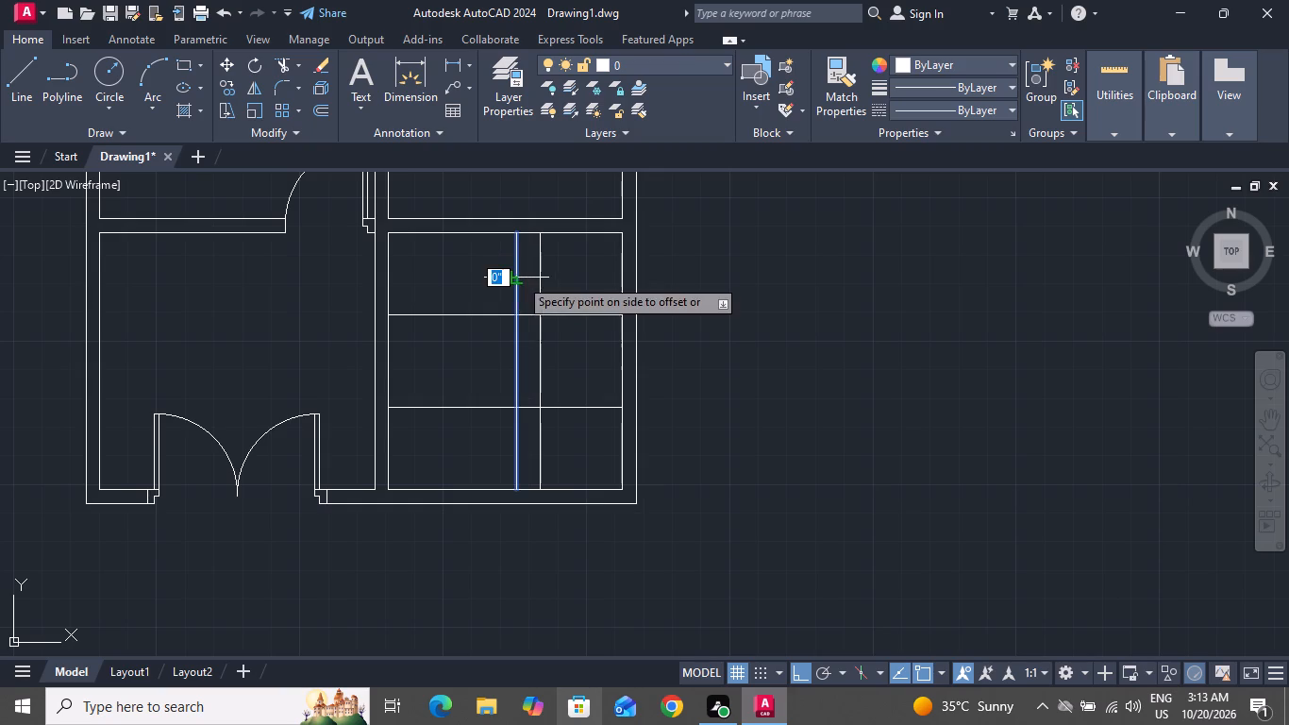
left_click(505, 283)
left_click(492, 287)
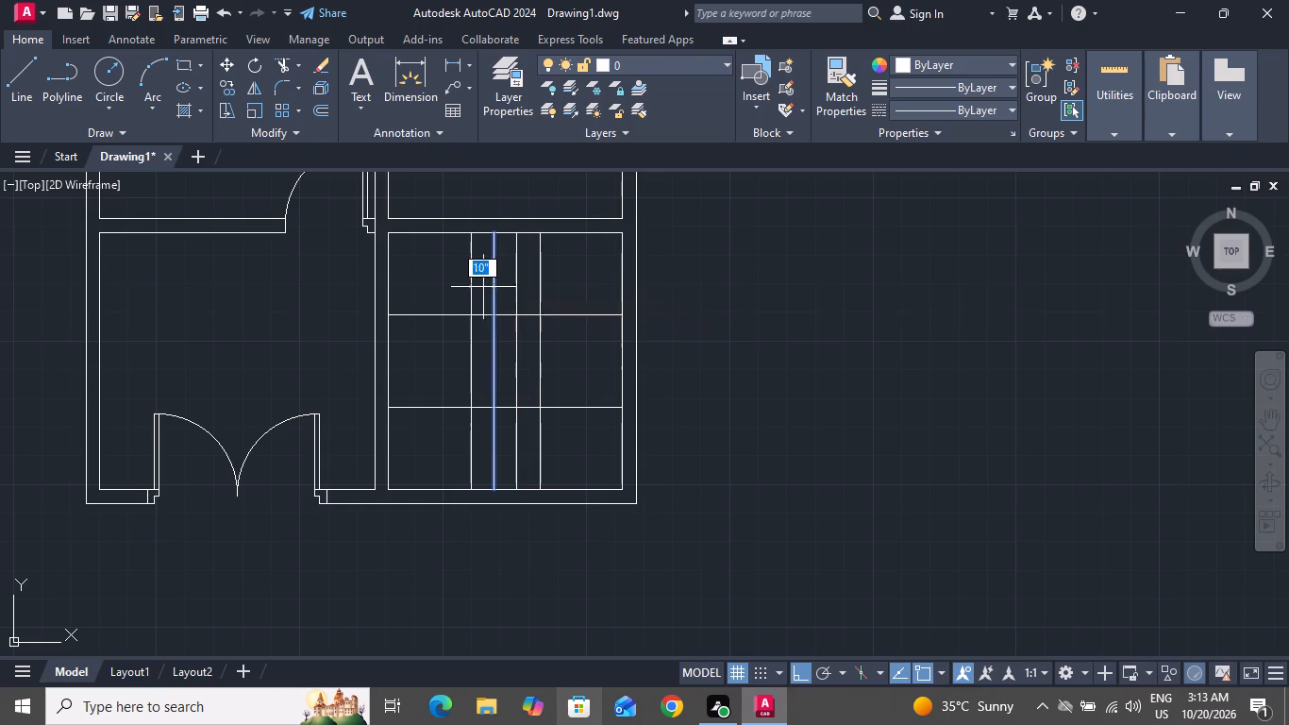
left_click(466, 288)
left_click(471, 286)
left_click(447, 289)
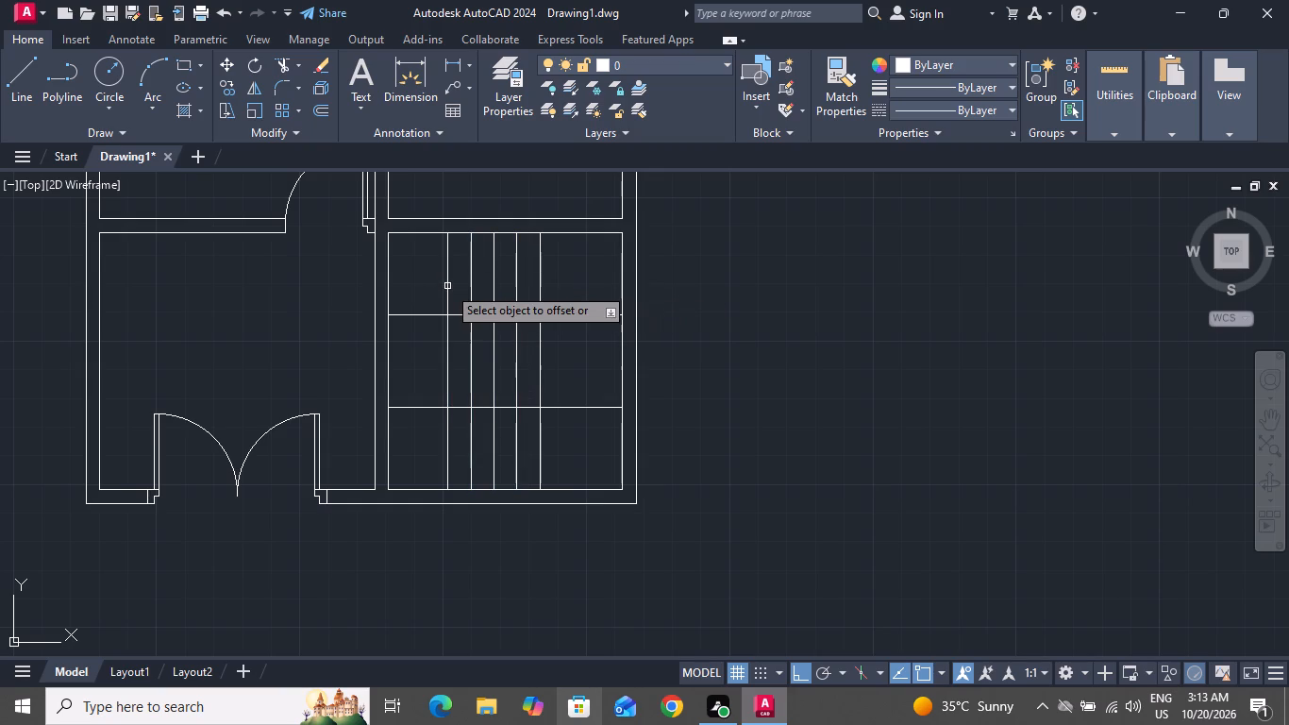
left_click(447, 286)
left_click(441, 288)
left_click(446, 292)
left_click(434, 294)
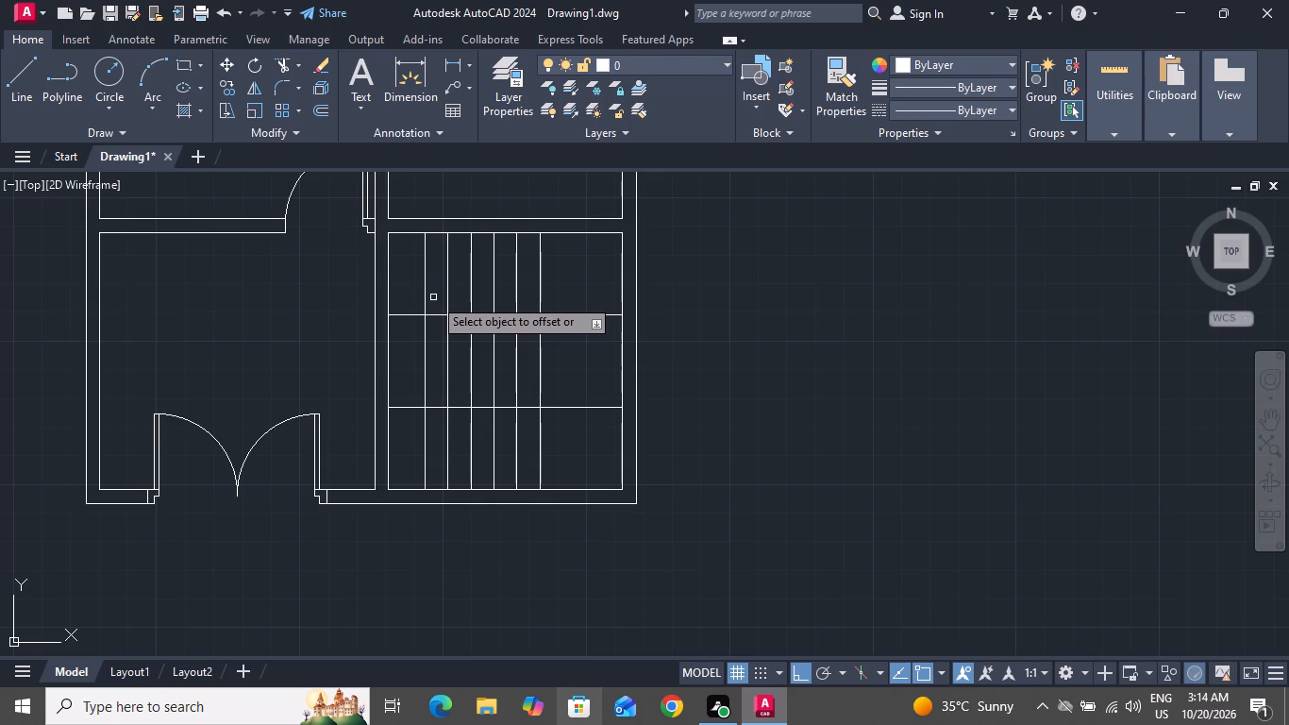
left_click(426, 295)
left_click(412, 295)
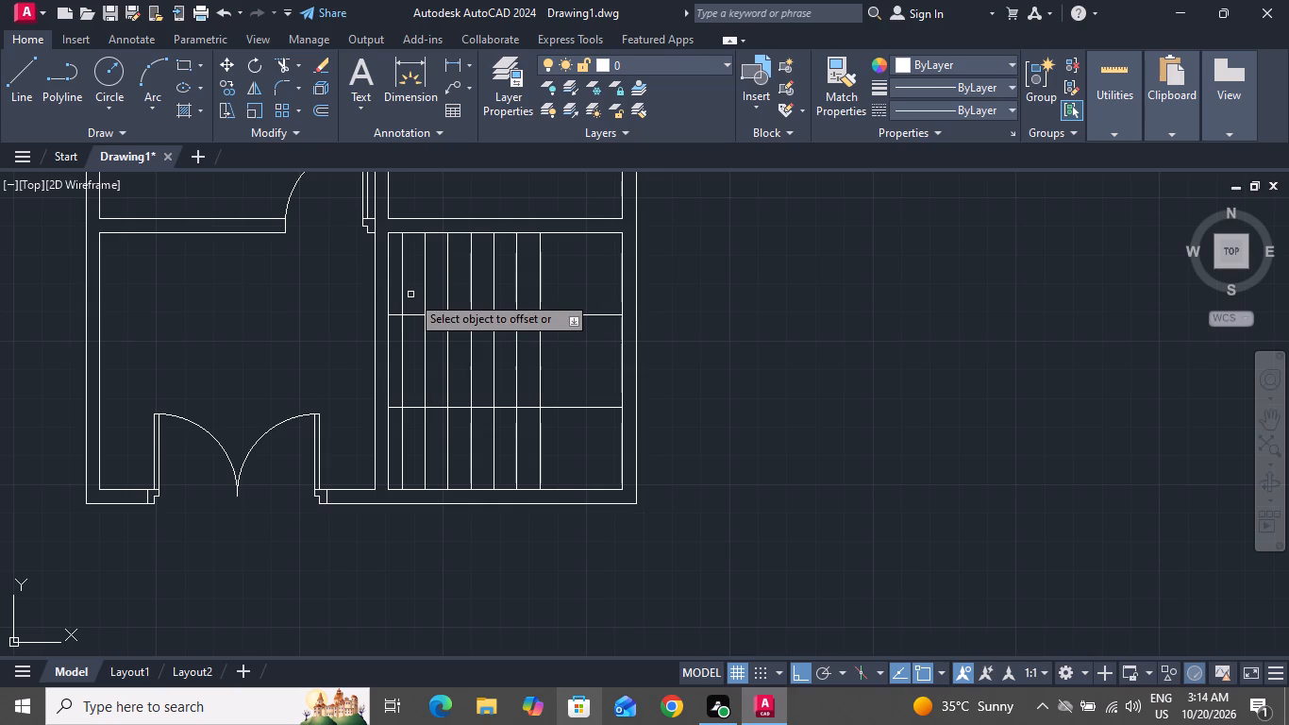
right_click(410, 295)
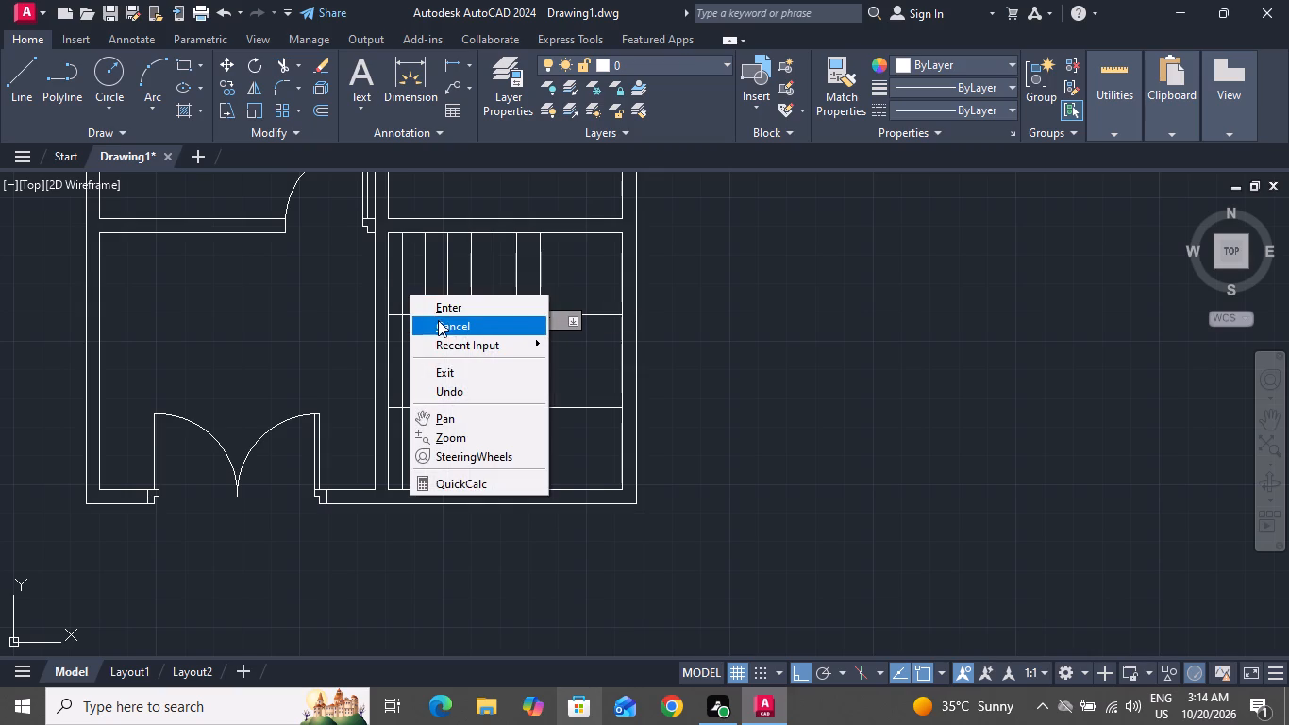
left_click(438, 320)
Draw a short line across the 6" wall thickness at the upper end of the stair room's left wall.
left_click(25, 55)
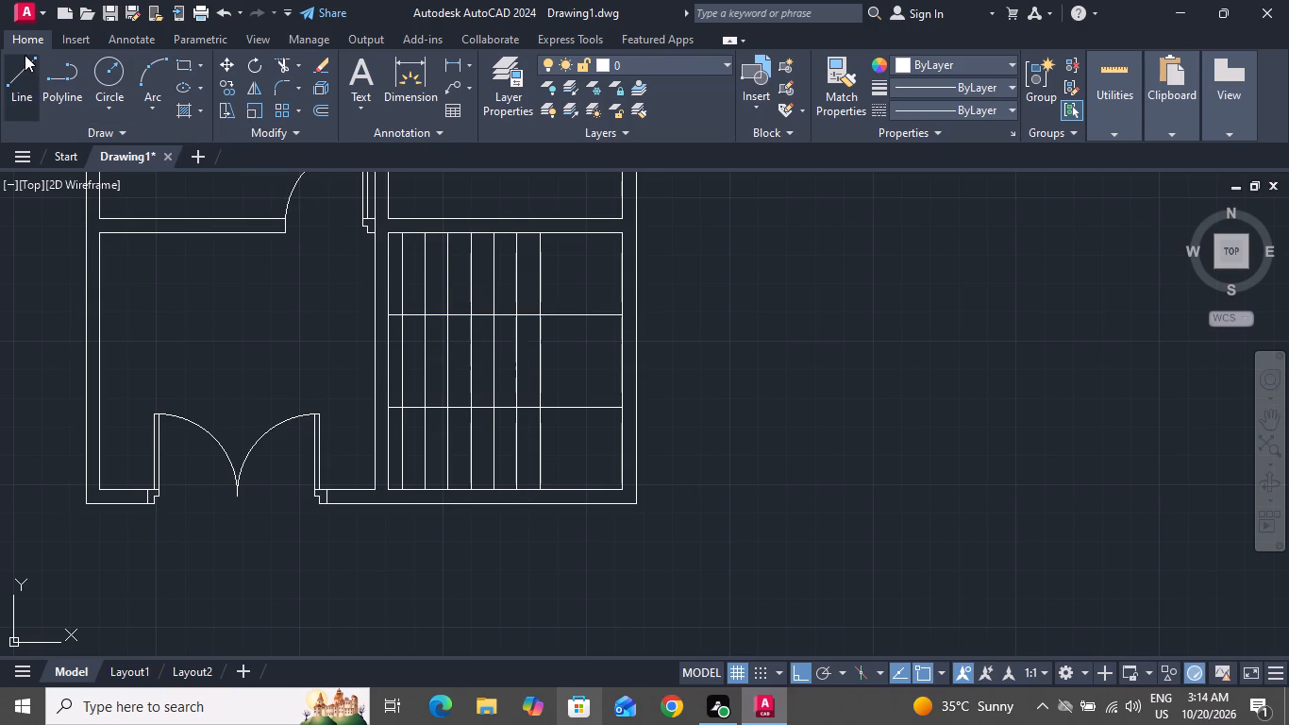
scroll(356, 244, "up", 2)
left_click(432, 220)
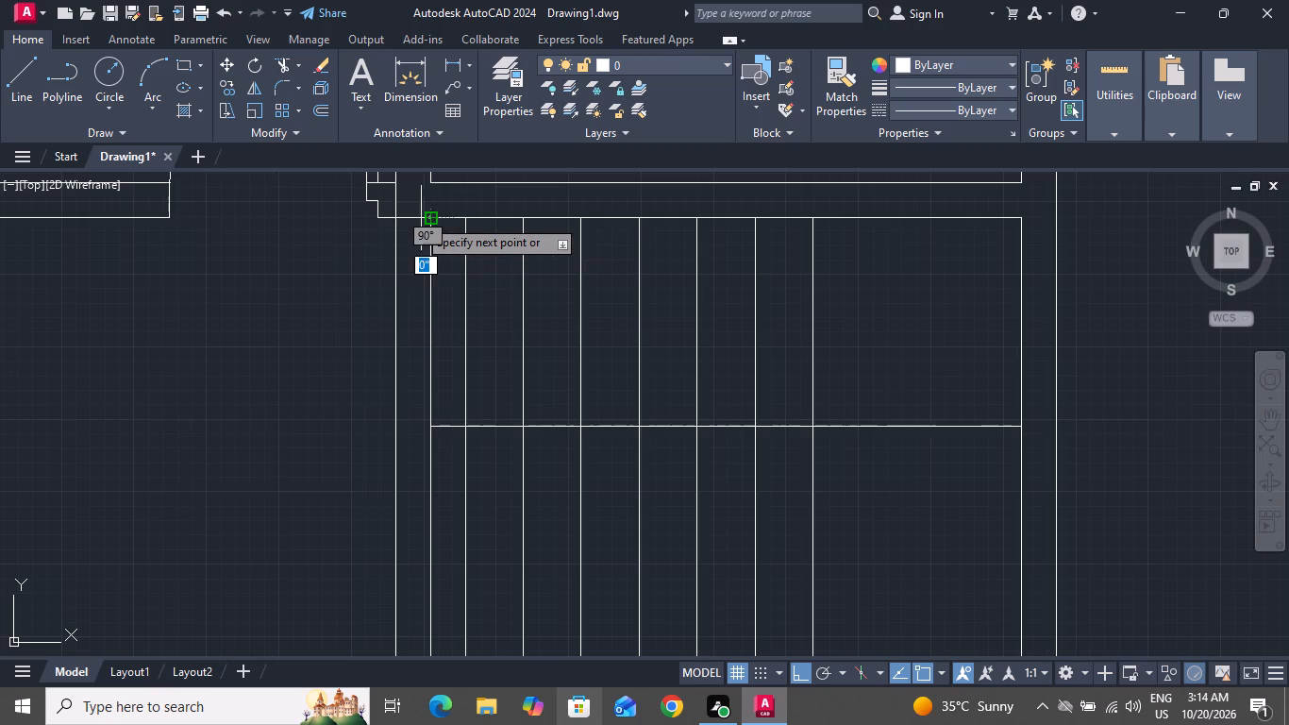
left_click(396, 215)
right_click(395, 216)
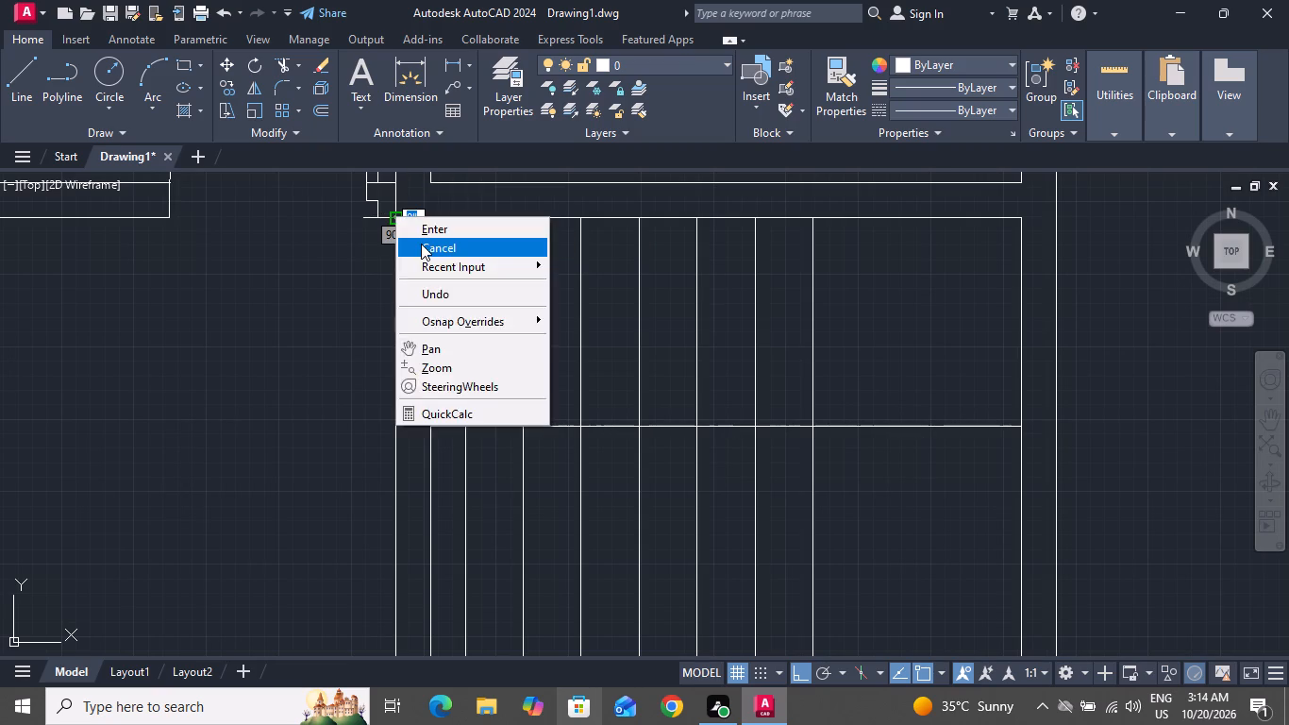
left_click(421, 244)
Draw a short 6" line across the wall thickness at the lower end of the stair room's left wall.
left_click(27, 83)
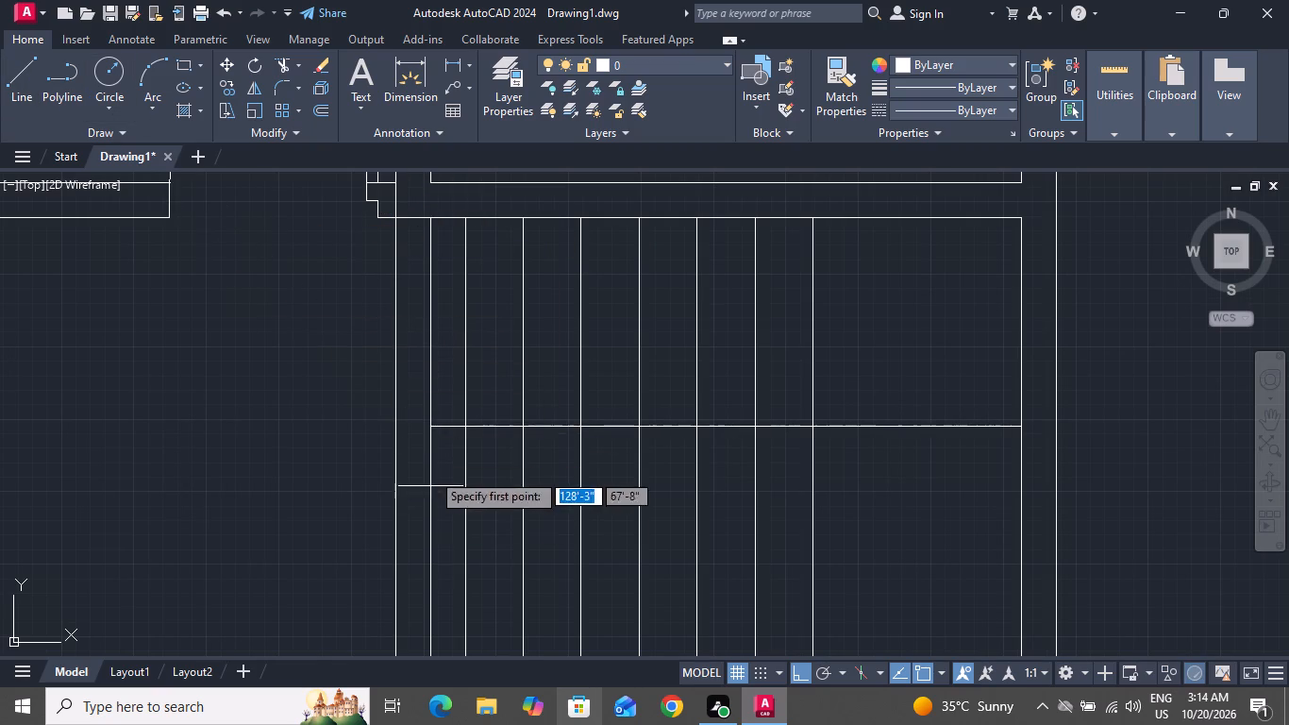
scroll(435, 405, "down", 1)
scroll(437, 404, "up", 1)
scroll(445, 405, "down", 4)
scroll(427, 507, "up", 4)
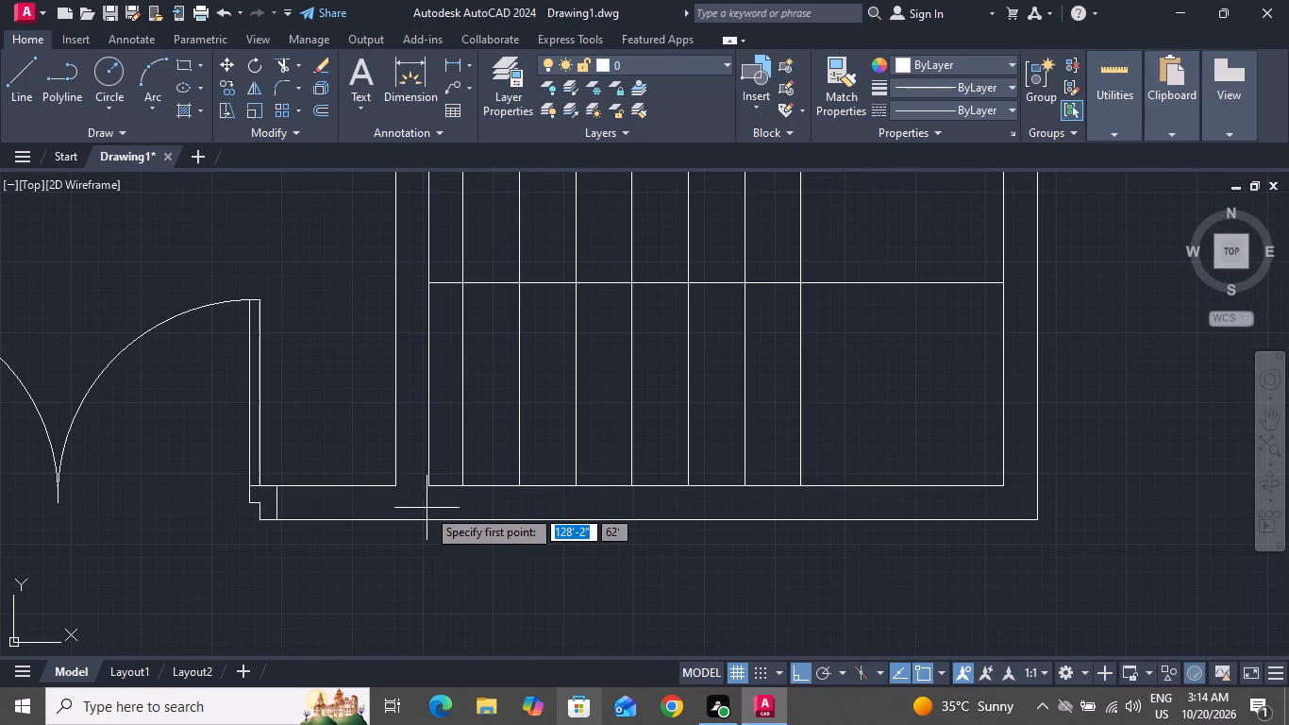
left_click(397, 483)
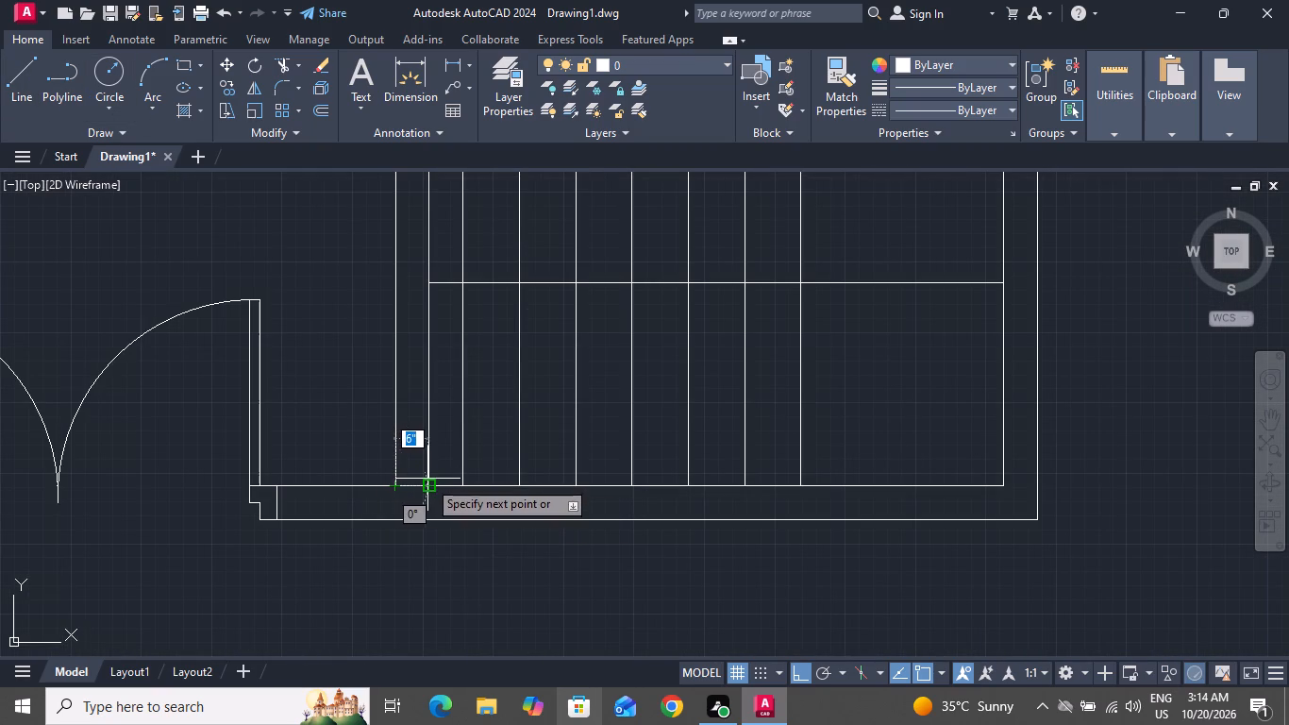
left_click(427, 484)
right_click(428, 486)
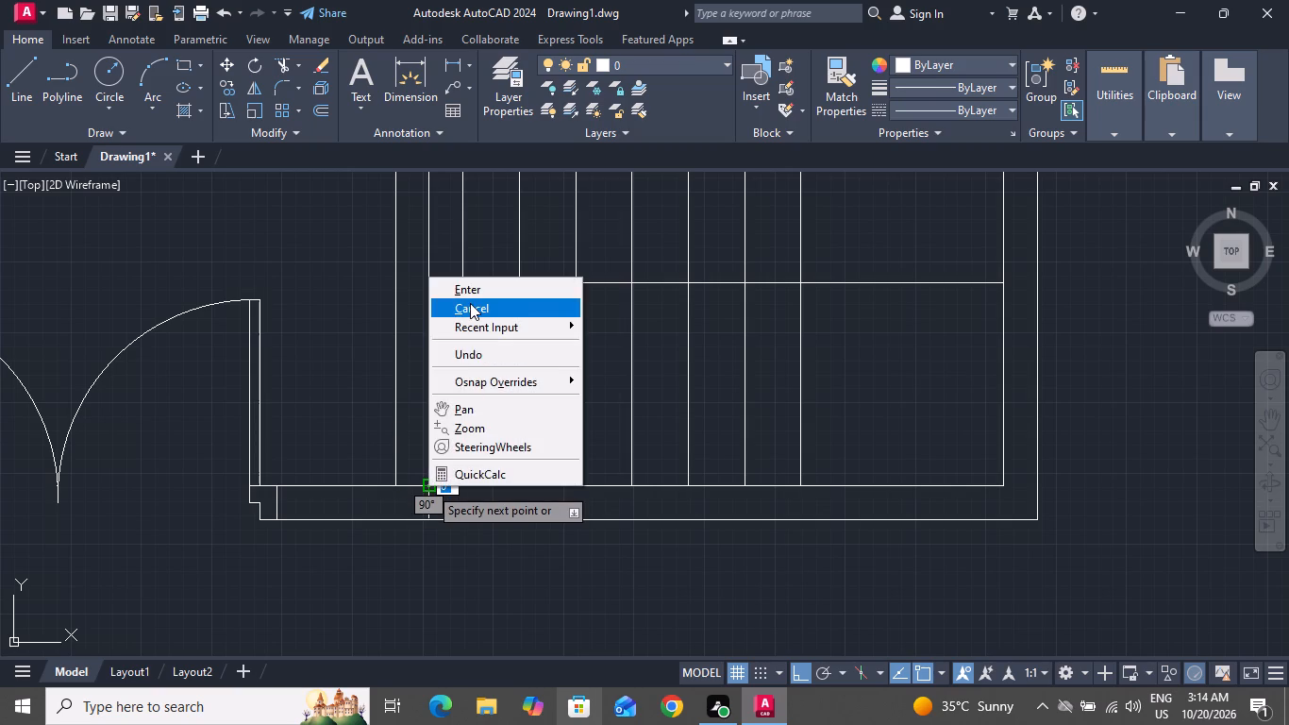
left_click(470, 303)
Trim away the left wall's outer face line and the part of its inner face line between the two stair flights.
scroll(460, 378, "down", 4)
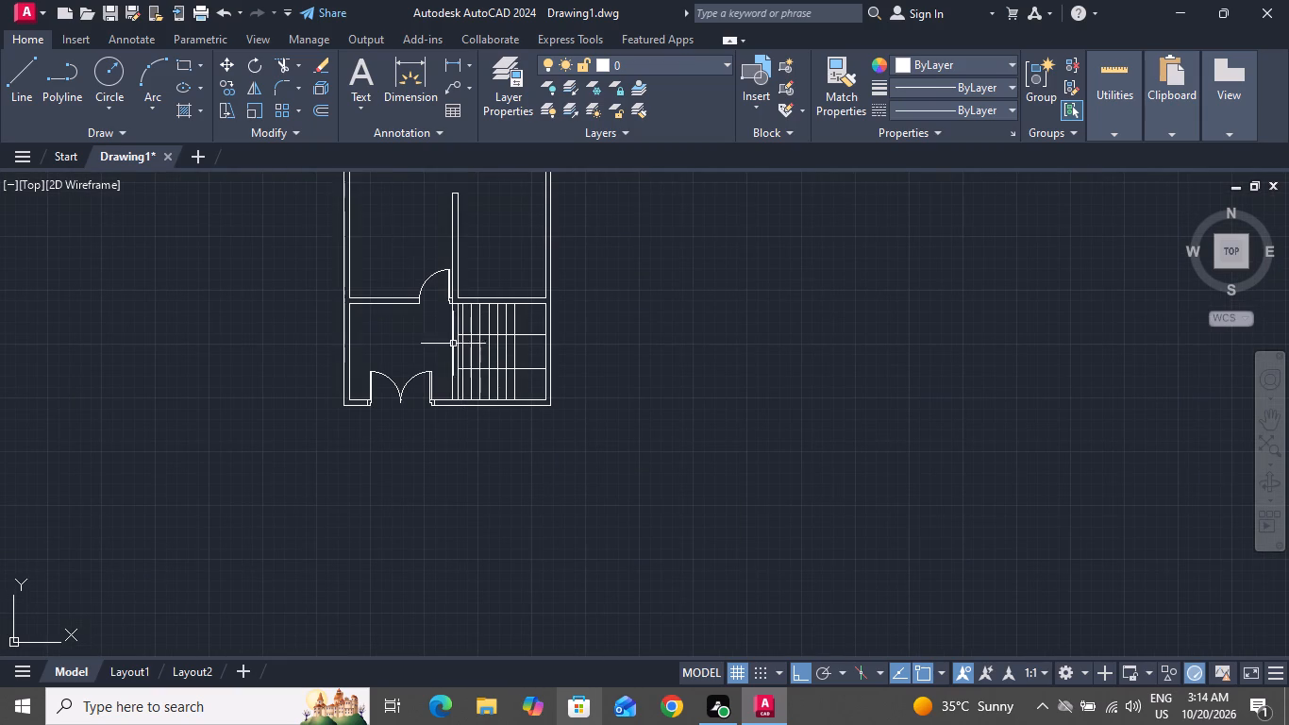
left_click(277, 64)
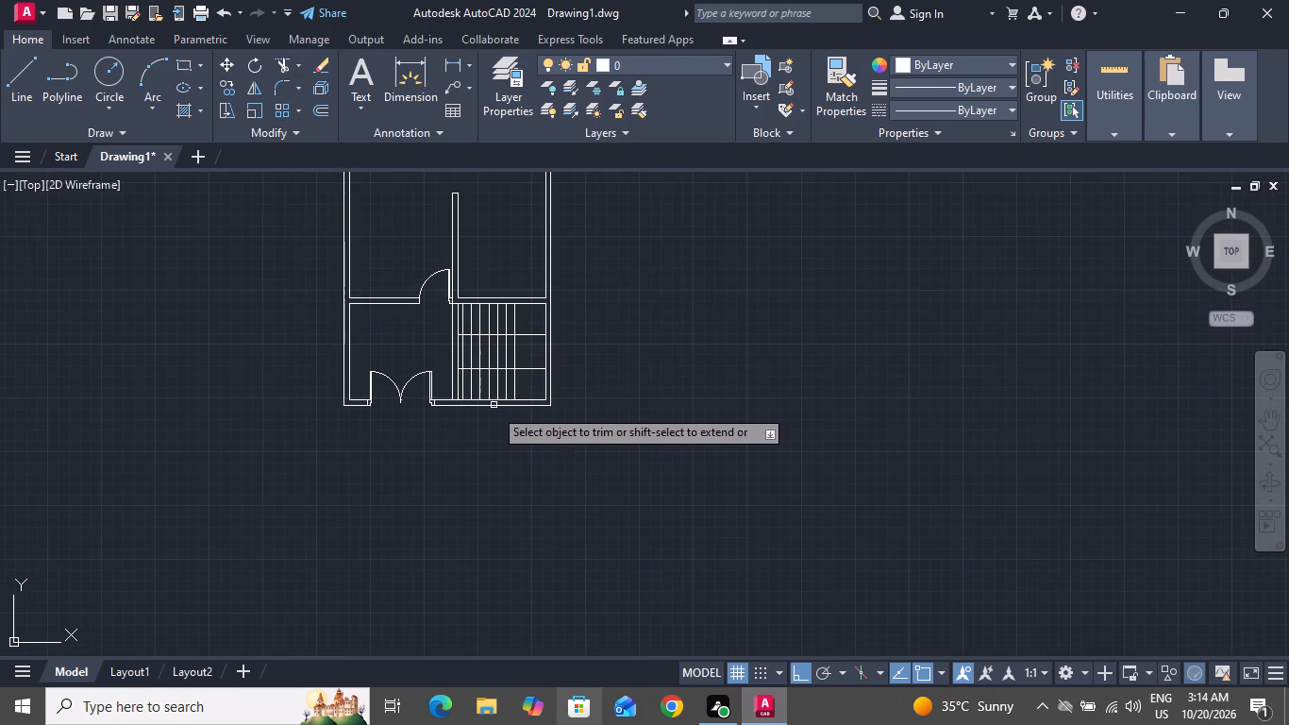
scroll(441, 327, "down", 1)
scroll(440, 329, "up", 4)
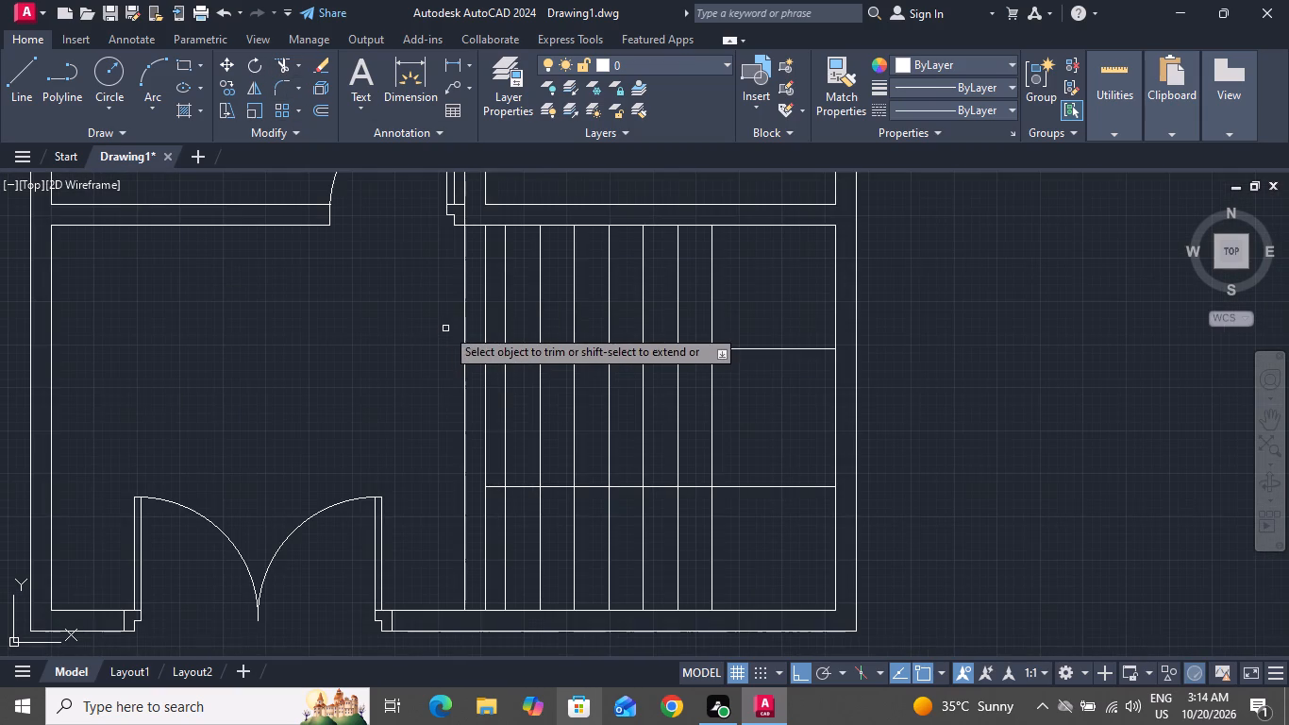
left_click(434, 412)
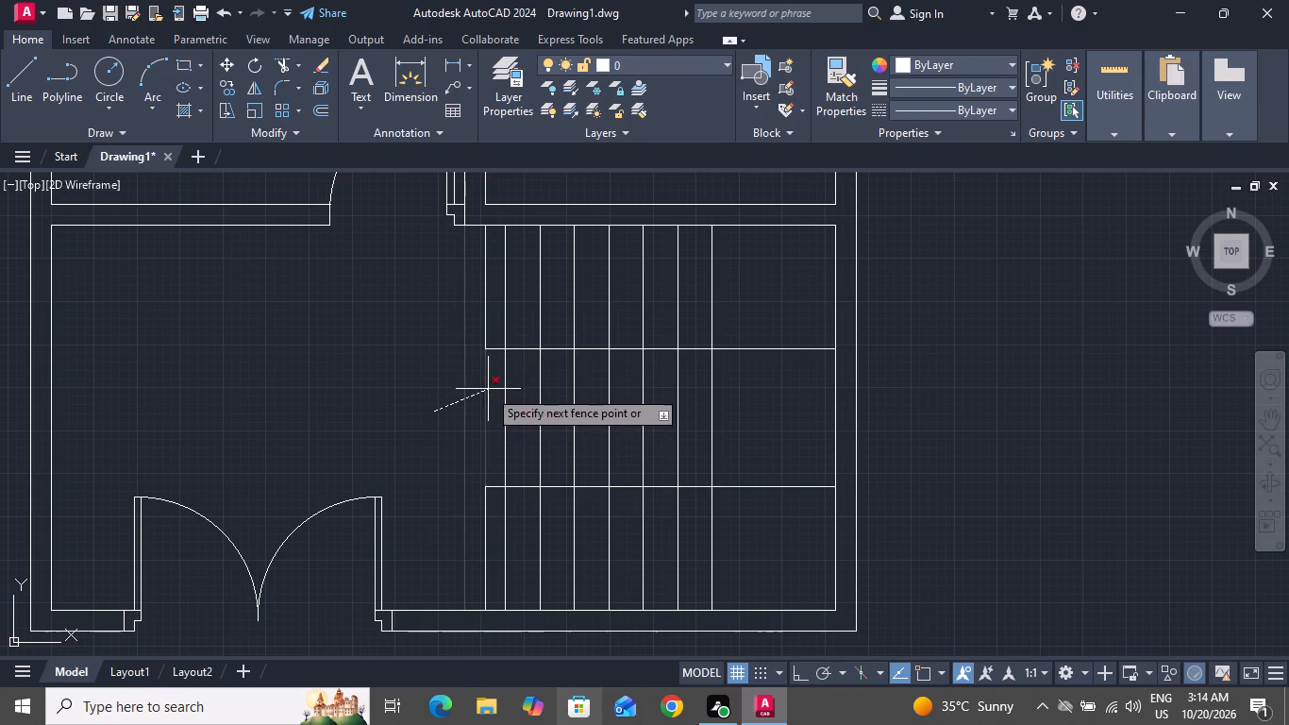
left_click(490, 388)
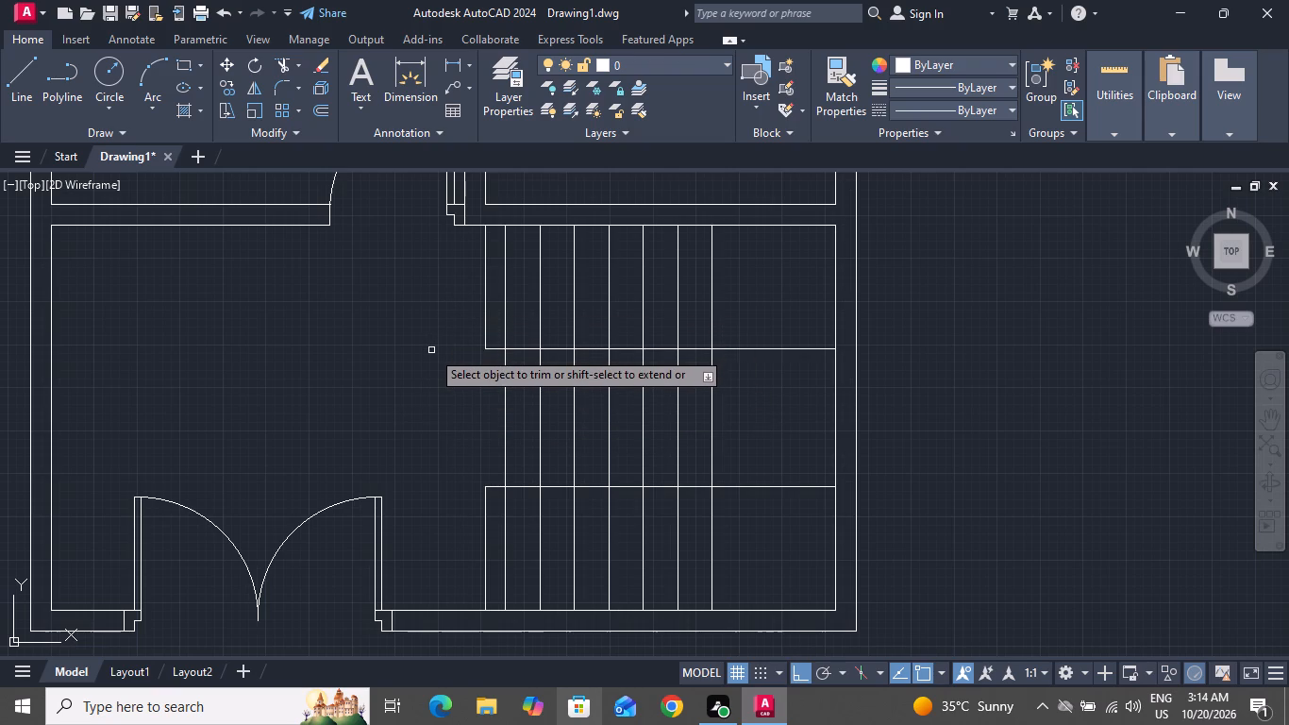
Trim the six tread lines out of the open space between the upper and lower stair flights.
left_click(465, 440)
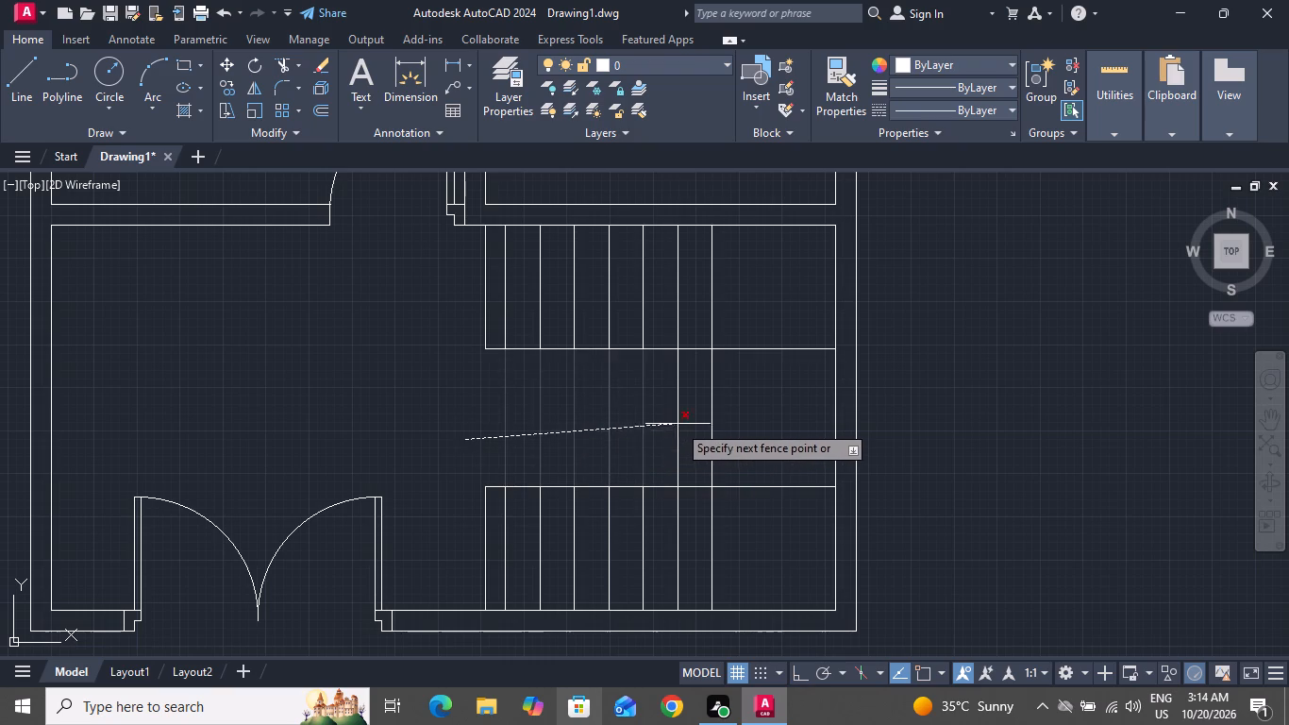
left_click(688, 420)
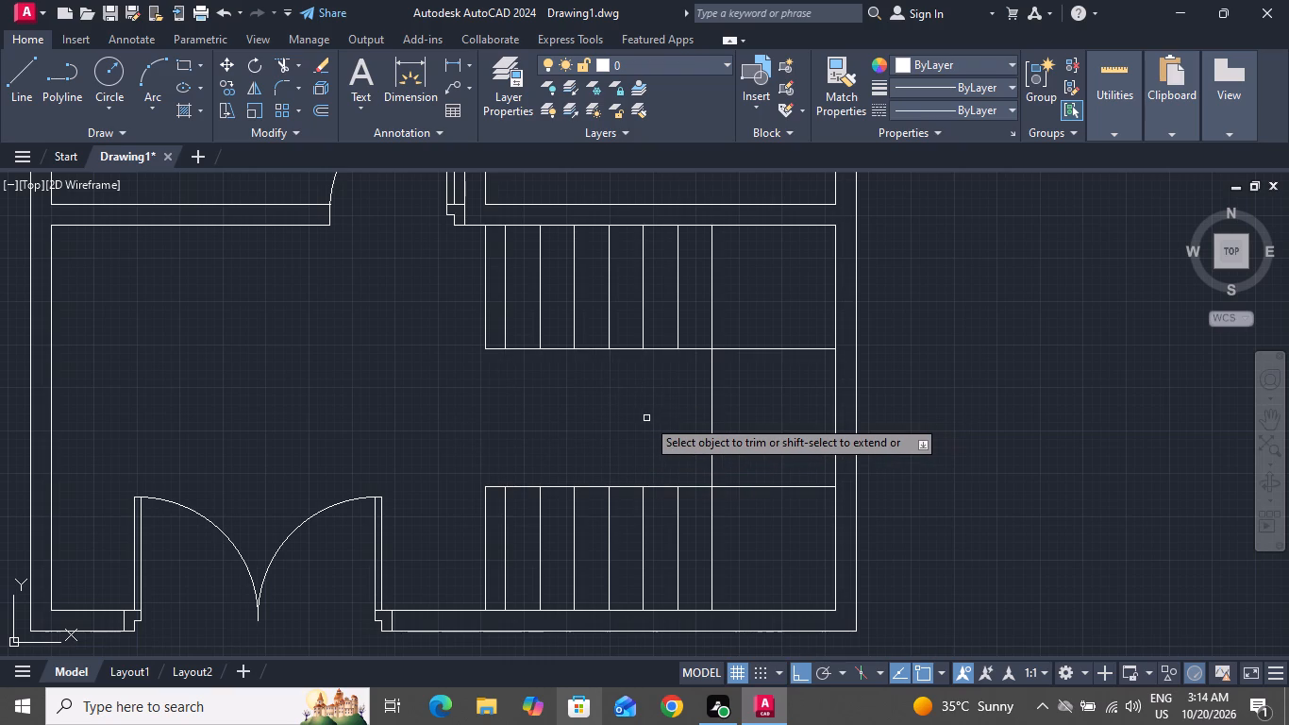
right_click(646, 418)
left_click(668, 448)
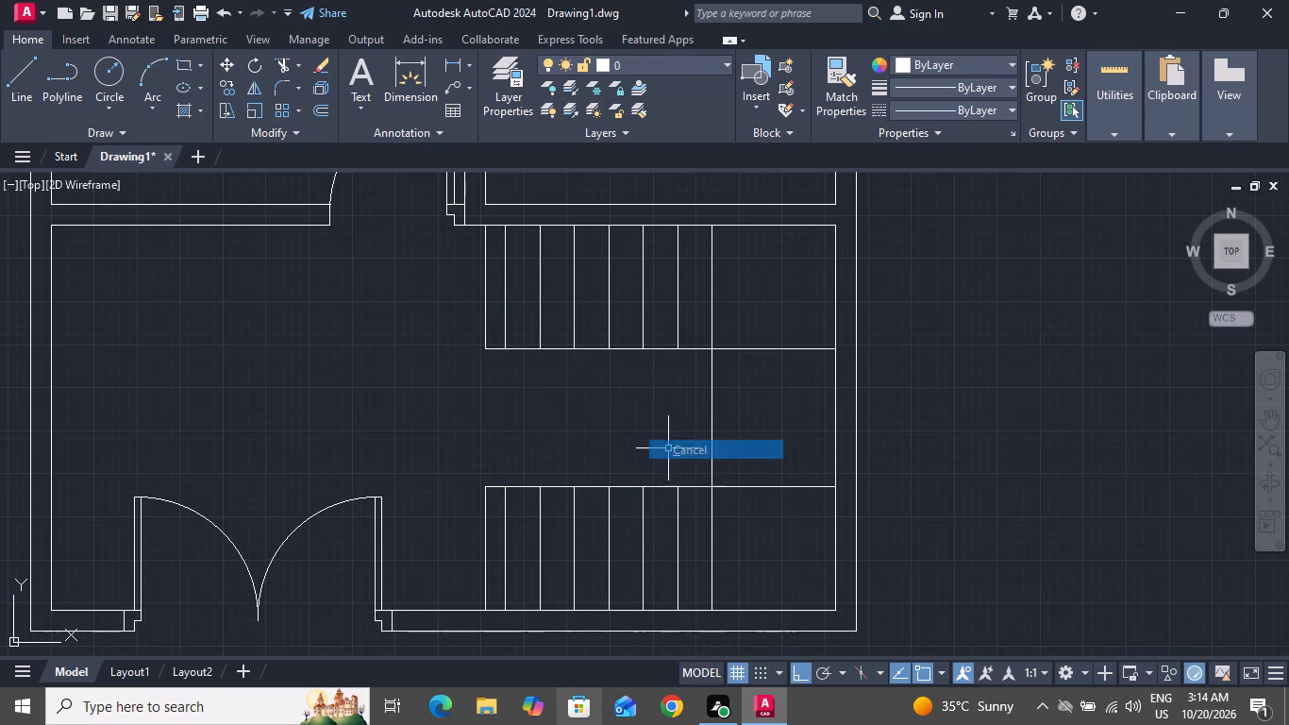
Offset the lower flight's top edge line upward three times at 10" spacing to add treads for the middle flight.
type("O")
key("space")
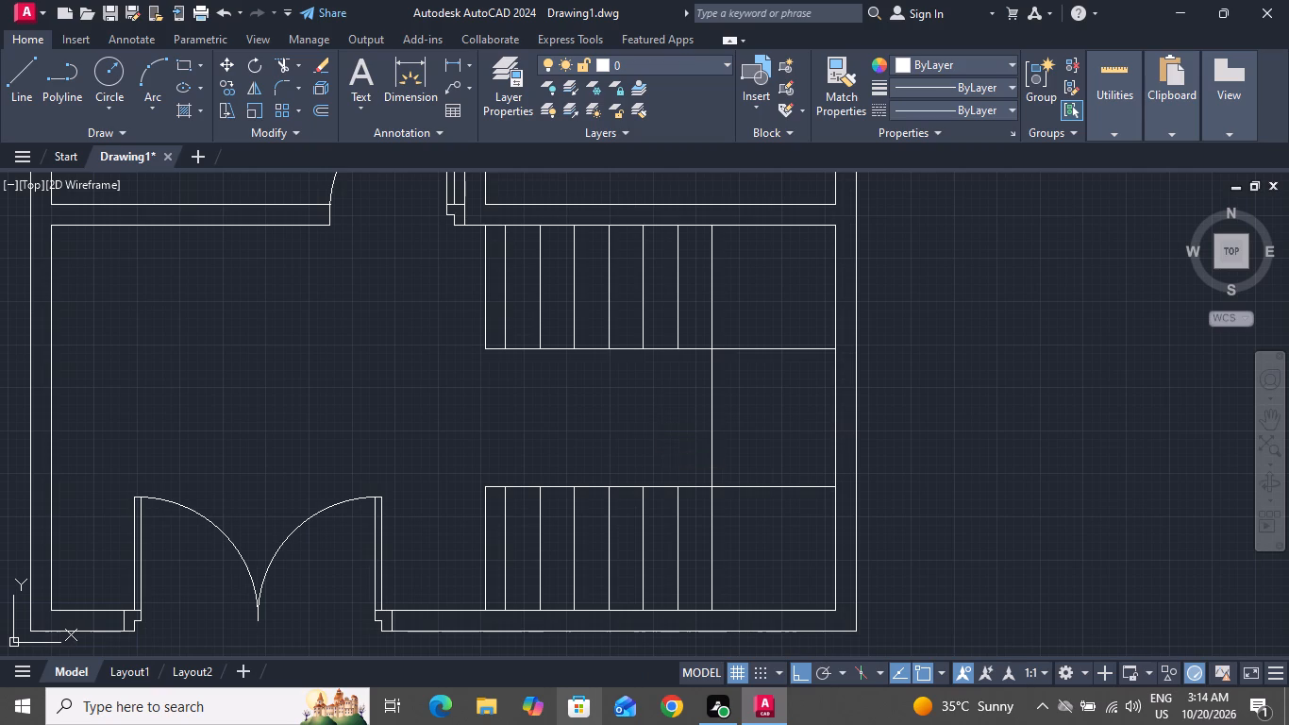
type("10")
key("shift+quotedbl")
key("Return")
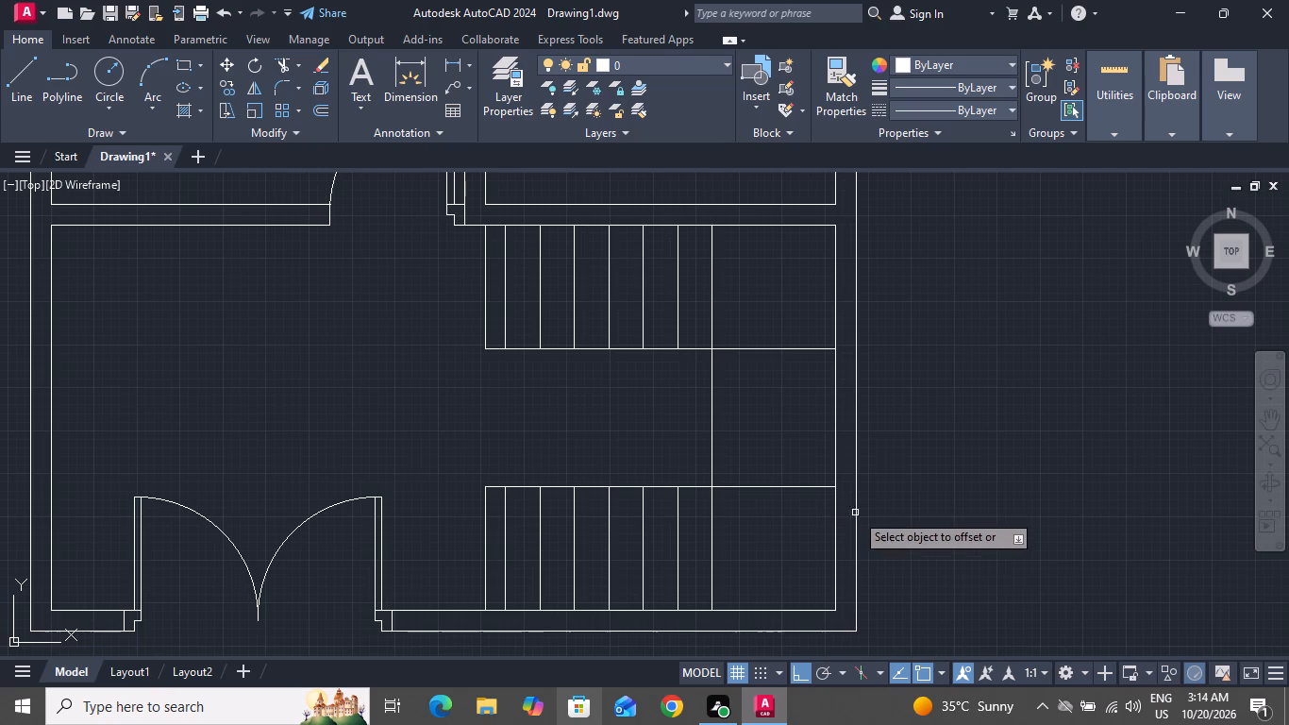
left_click(797, 487)
left_click(791, 453)
left_click(780, 448)
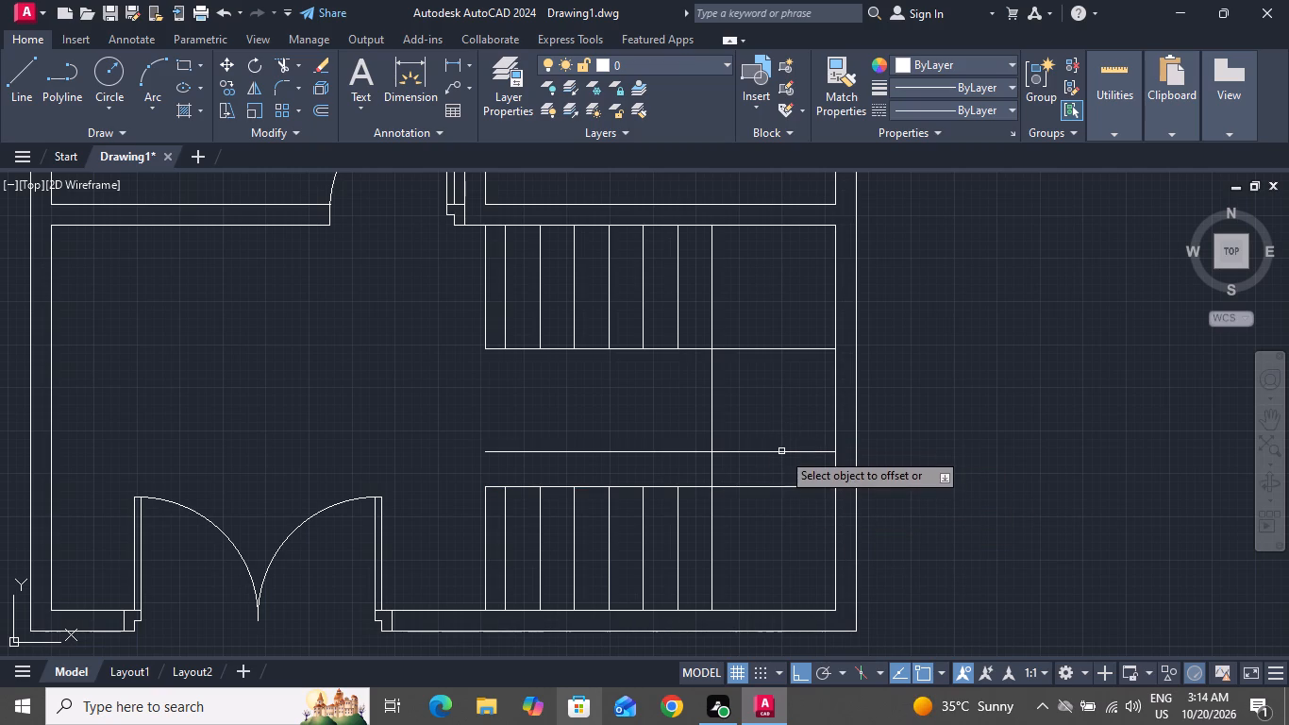
left_click(781, 451)
left_click(778, 426)
left_click(777, 417)
left_click(771, 388)
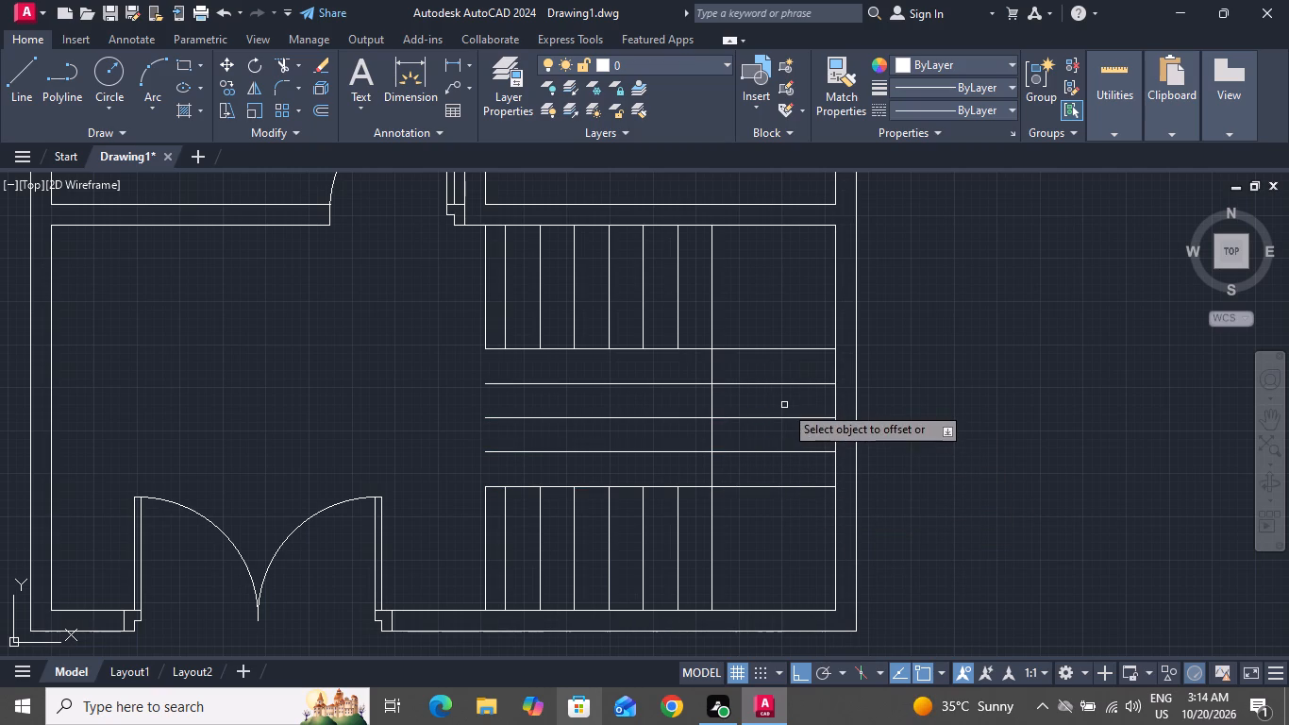
right_click(784, 405)
left_click(817, 437)
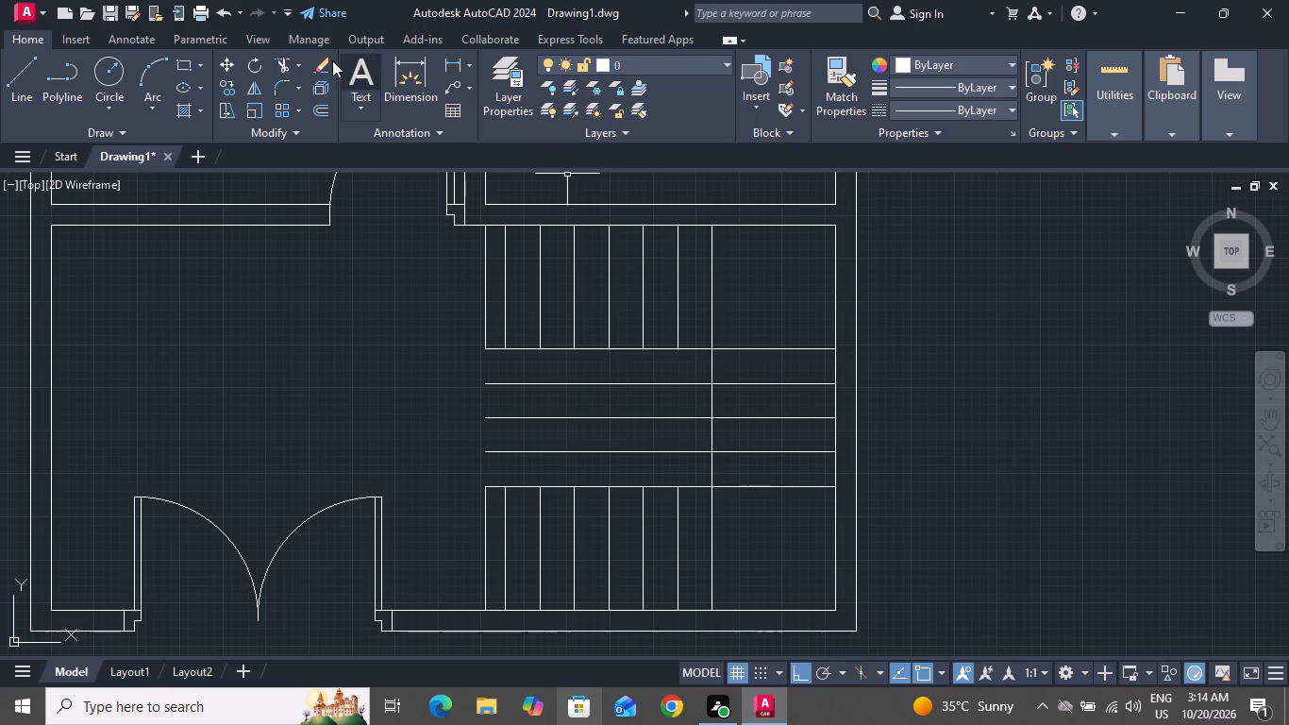
Trim the three new horizontal tread lines back to the vertical stair line bounding the right-hand flight.
left_click(287, 61)
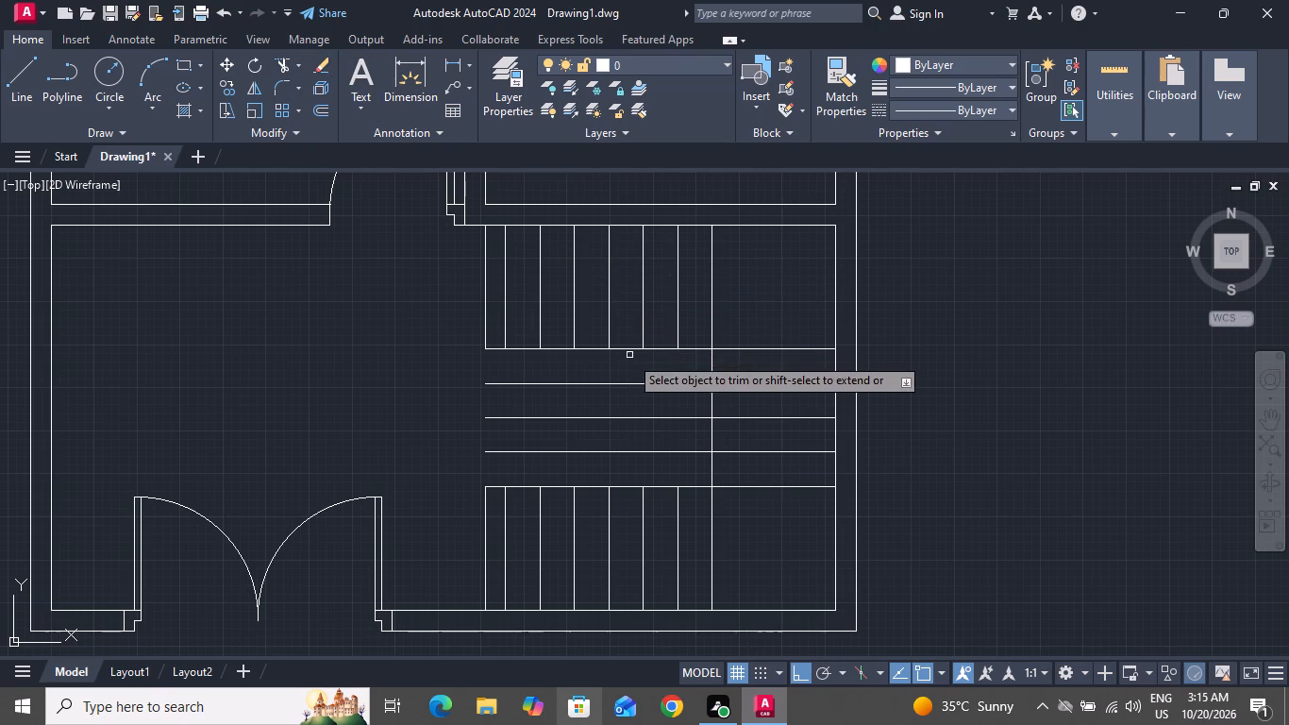
left_click(633, 368)
left_click(649, 467)
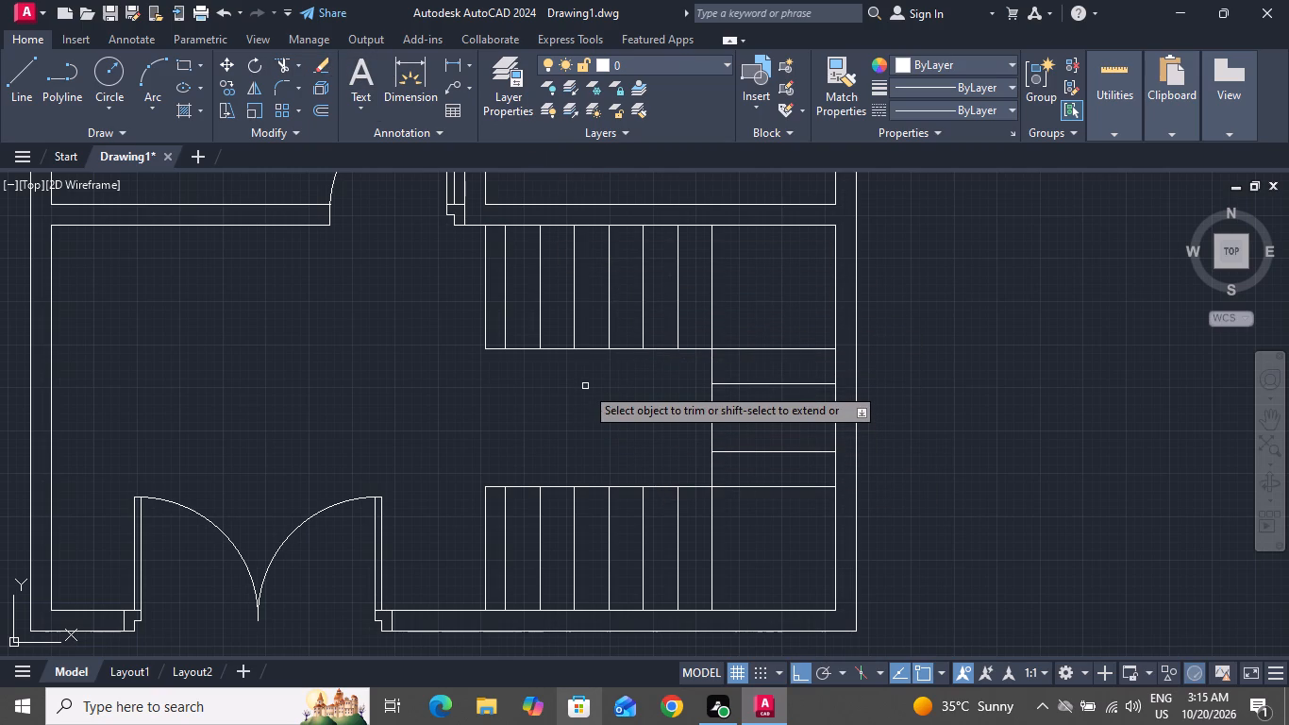
right_click(585, 386)
left_click(607, 417)
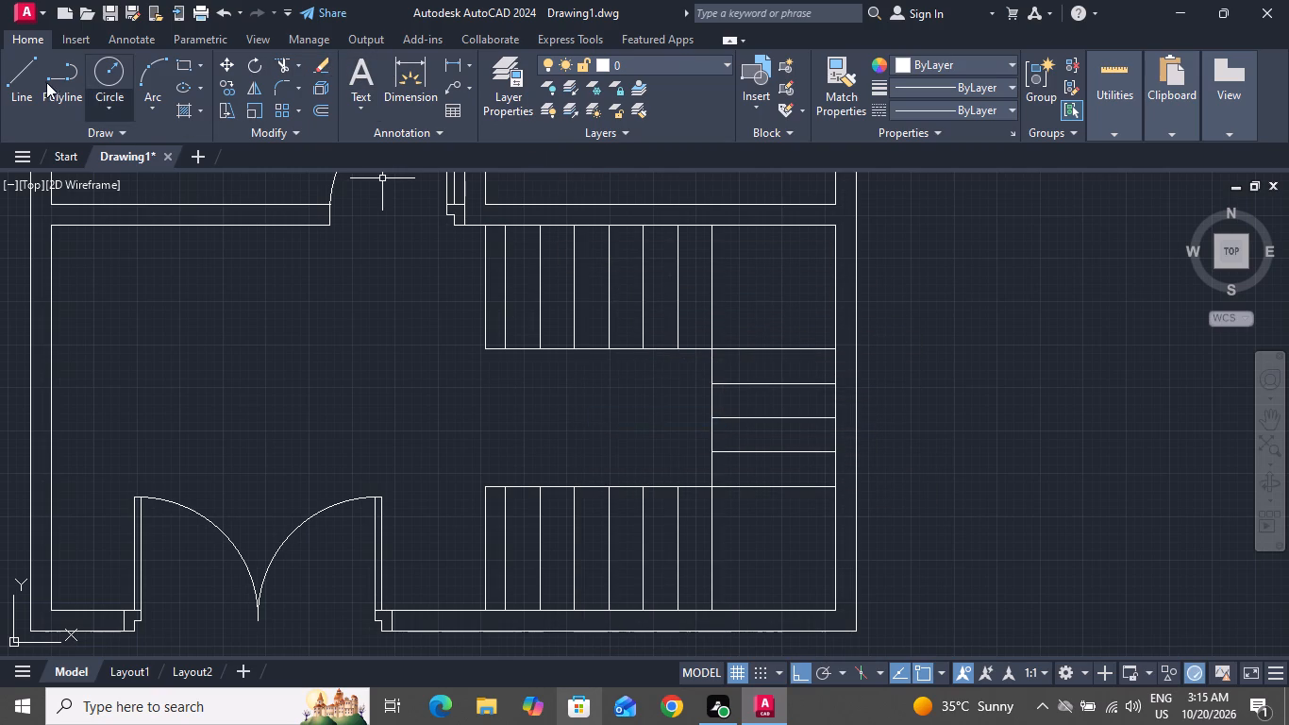
Draw the stair direction line from the upper flight's left-edge midpoint across to the landing, down about 6'-6", and left about 4'-11" into the lower flight.
left_click(23, 75)
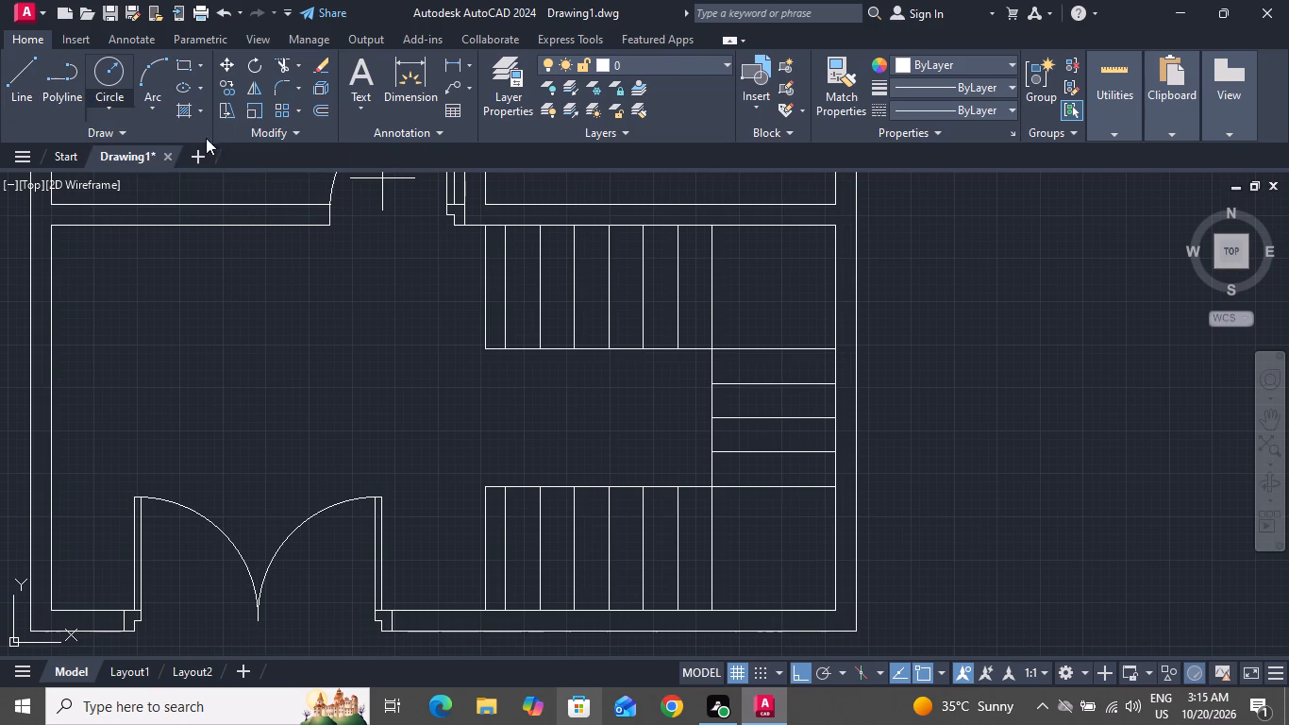
left_click(488, 287)
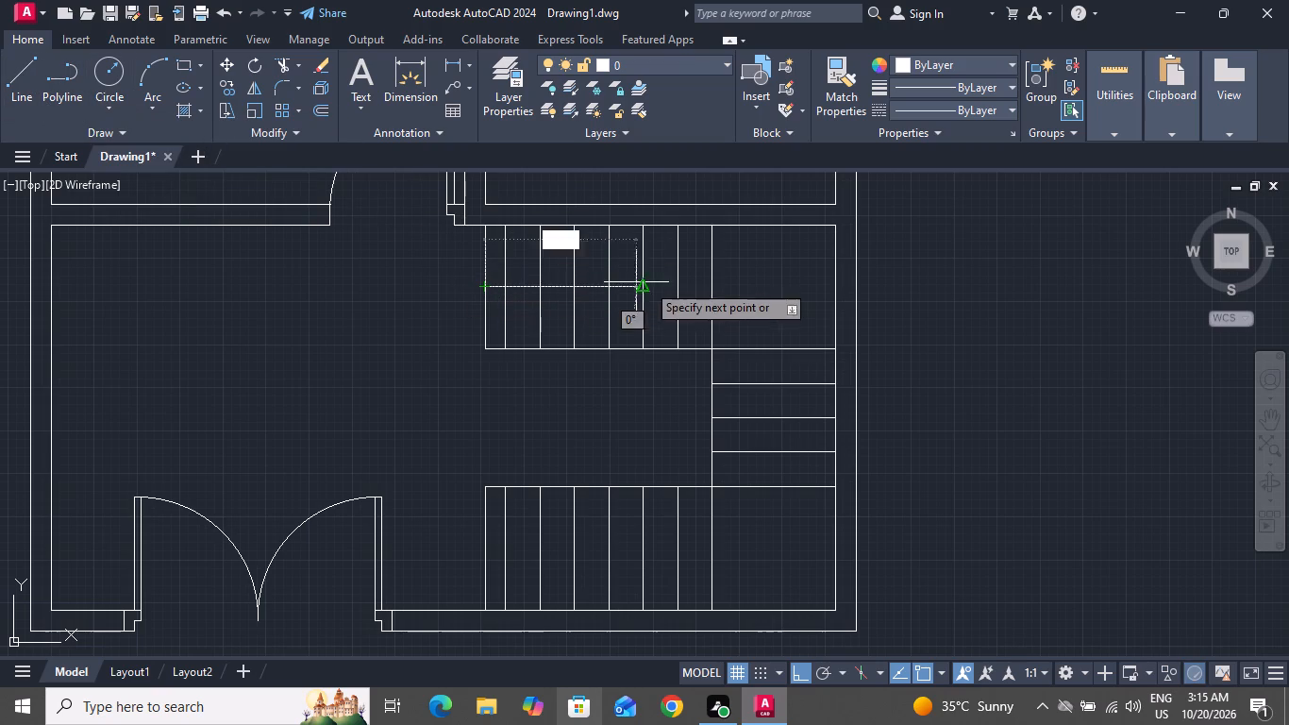
left_click(768, 285)
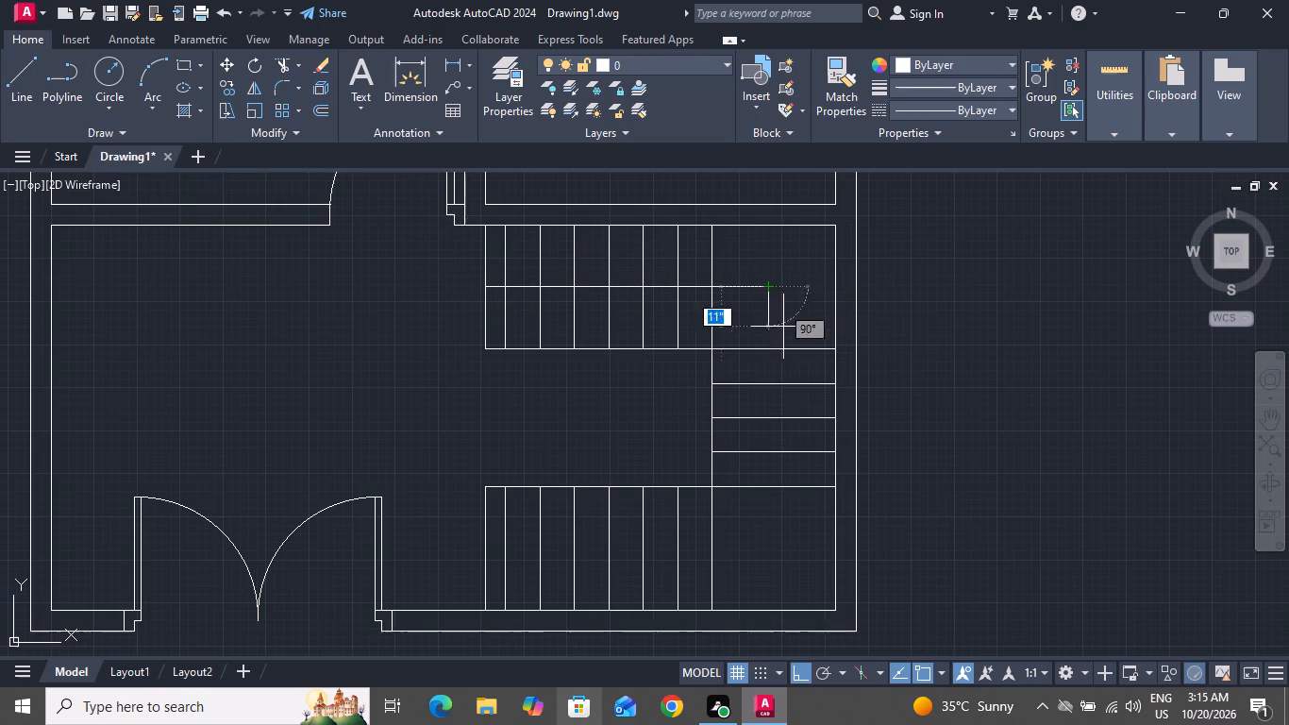
left_click(773, 555)
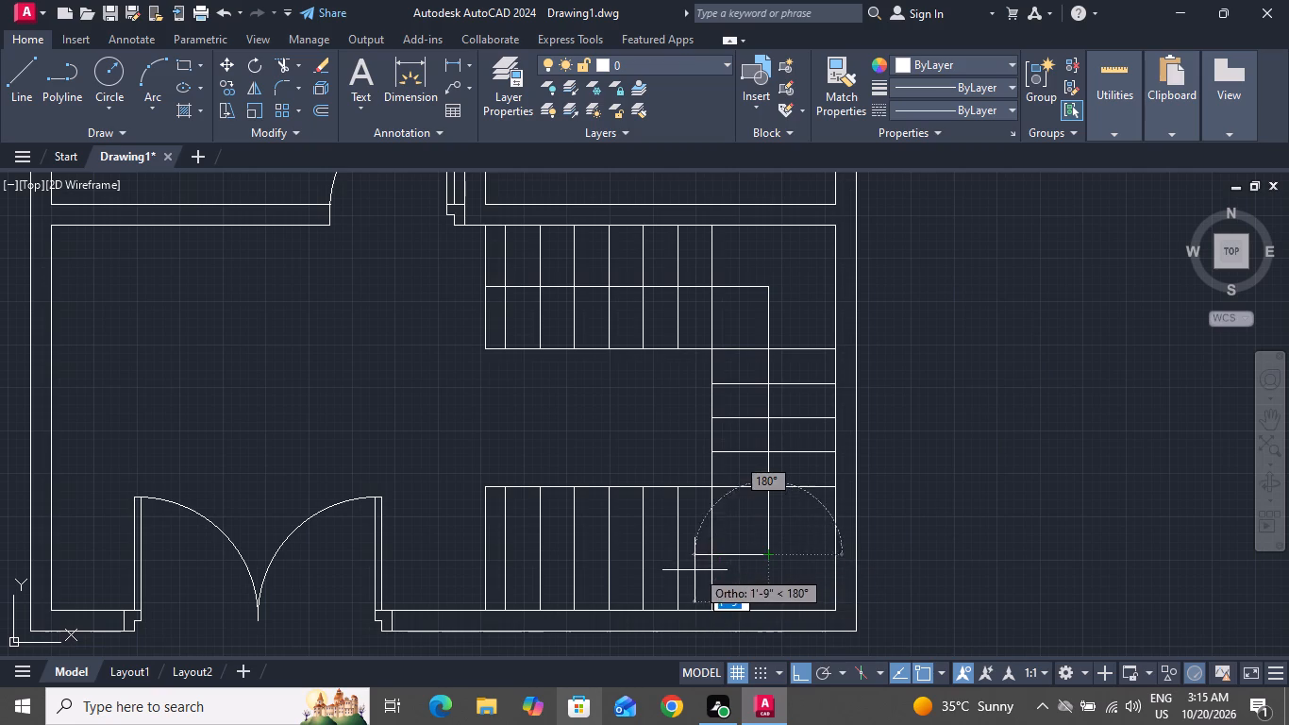
scroll(694, 571, "up", 1)
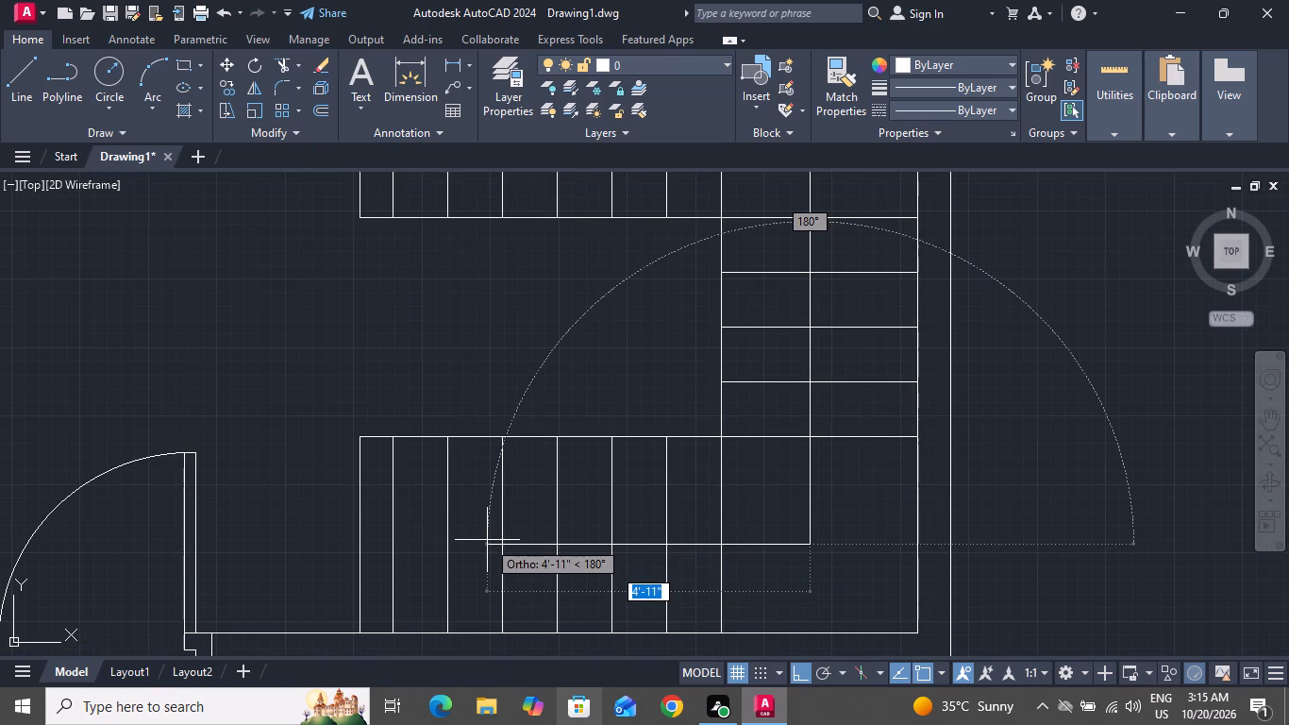
left_click(487, 540)
Draw a closed triangular arrowhead pointing left at the direction line's end in the lower flight, with Ortho off for the slanted sides.
left_click(484, 515)
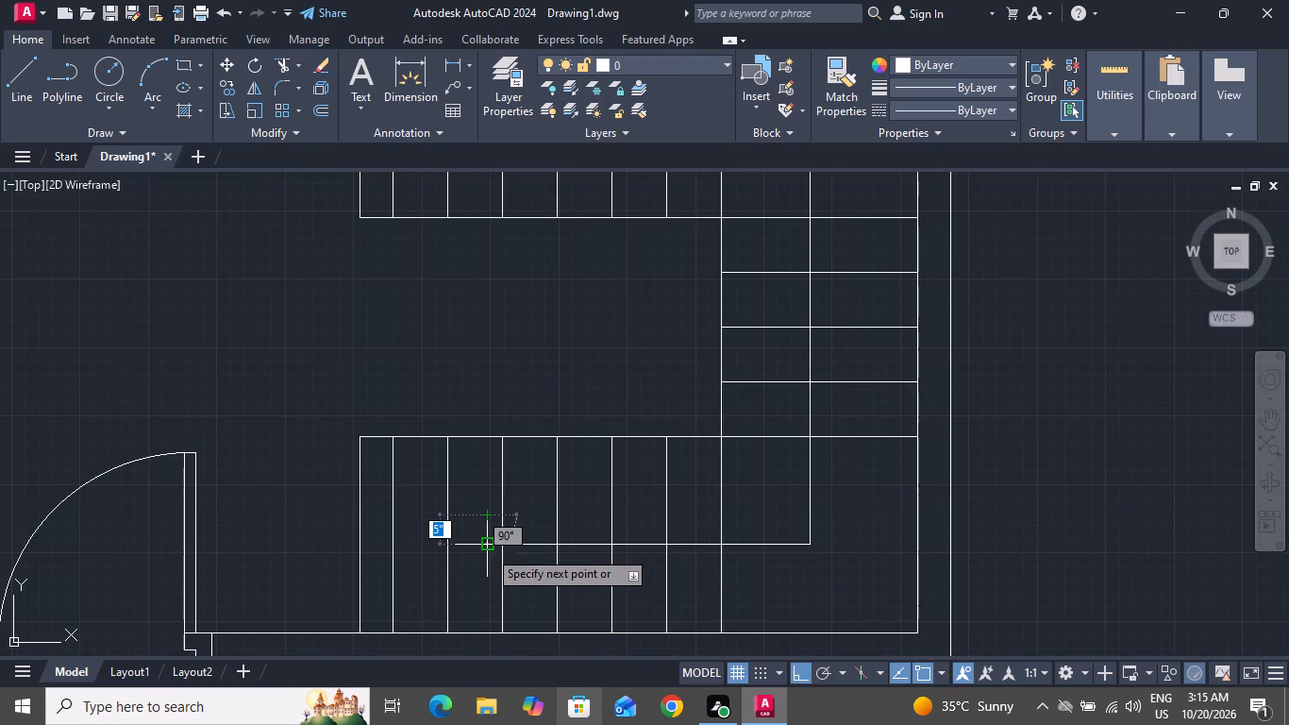
left_click(488, 565)
left_click(797, 668)
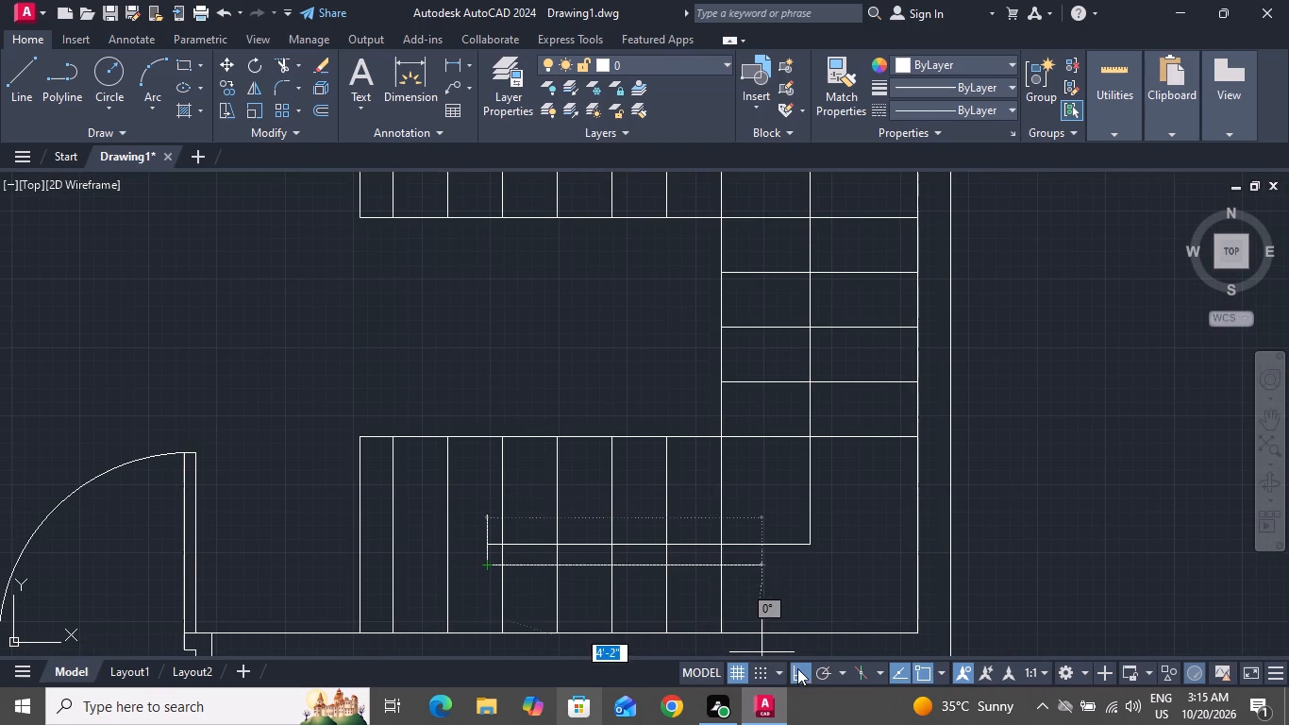
scroll(468, 543, "up", 2)
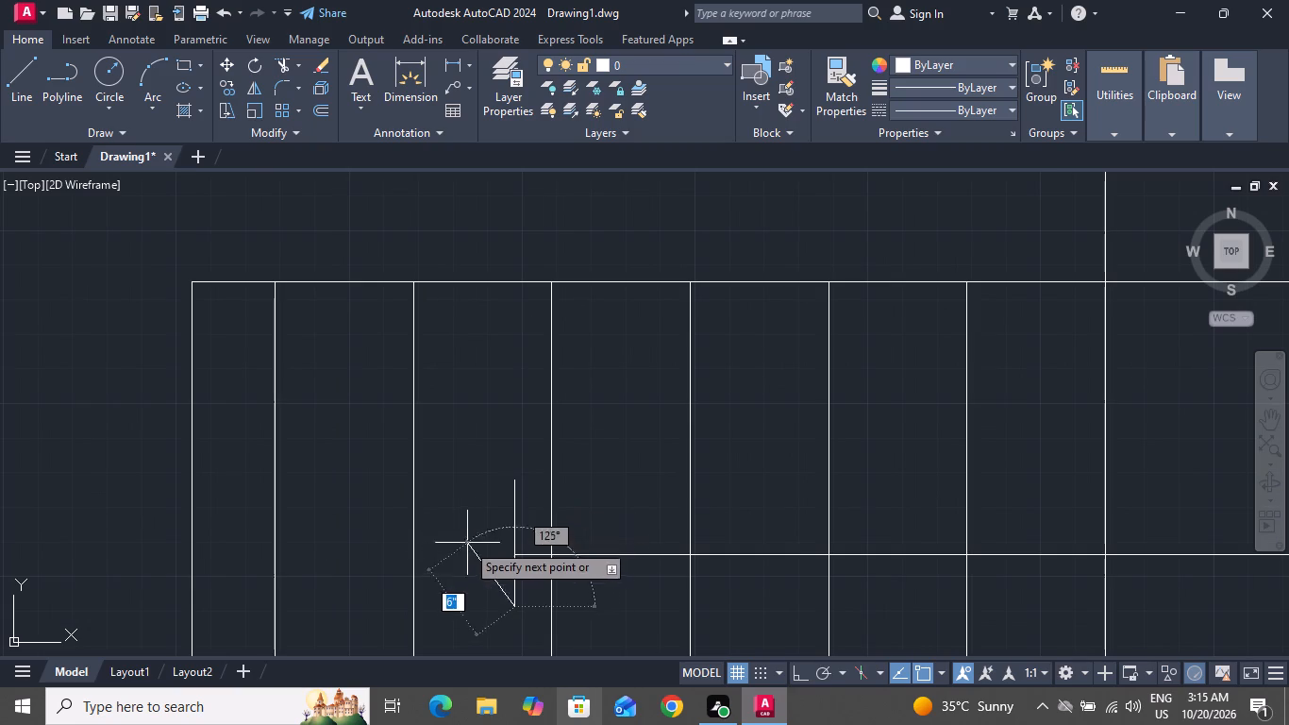
left_click(442, 543)
left_click(511, 485)
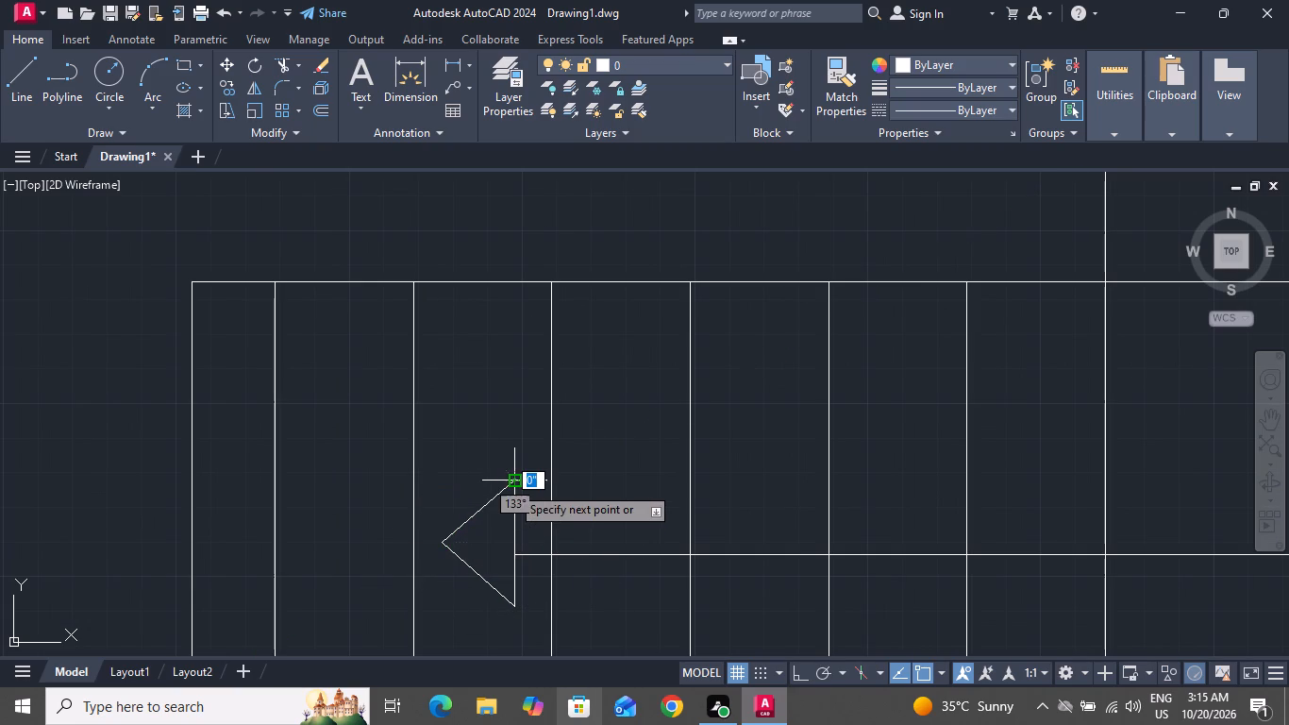
scroll(520, 495, "up", 1)
right_click(520, 495)
left_click(568, 294)
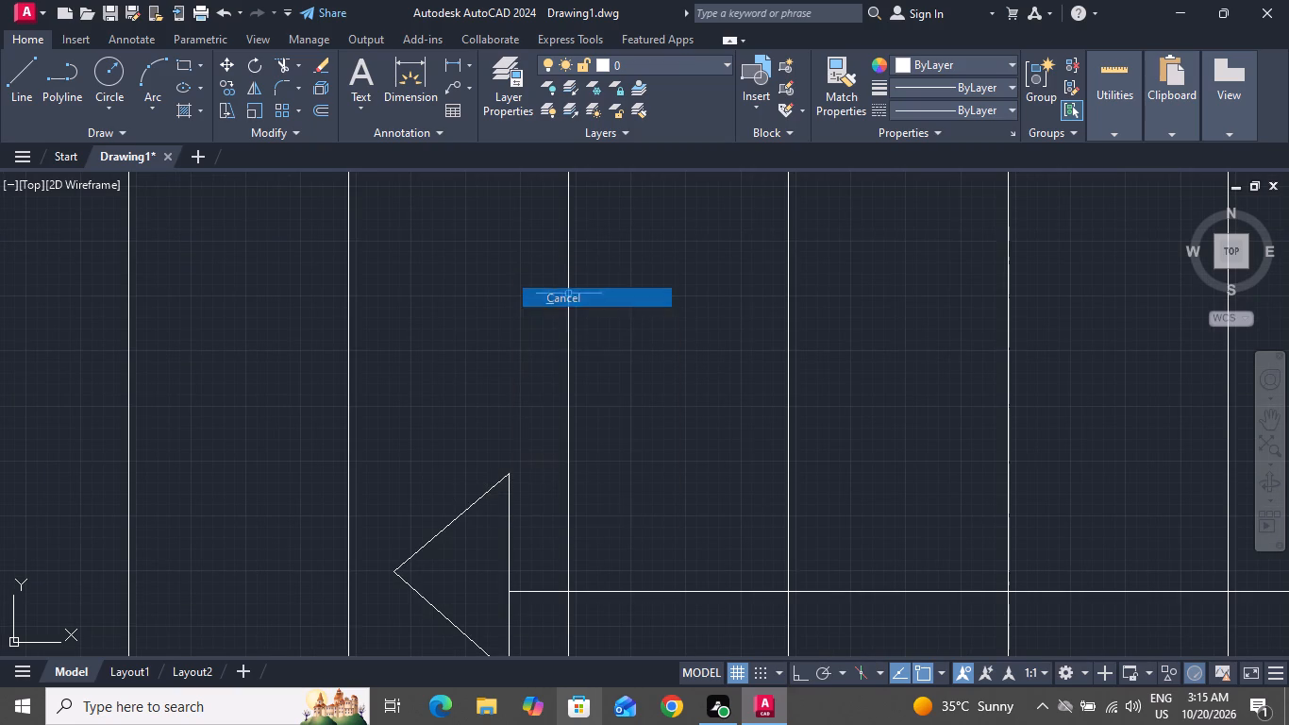
scroll(611, 447, "down", 3)
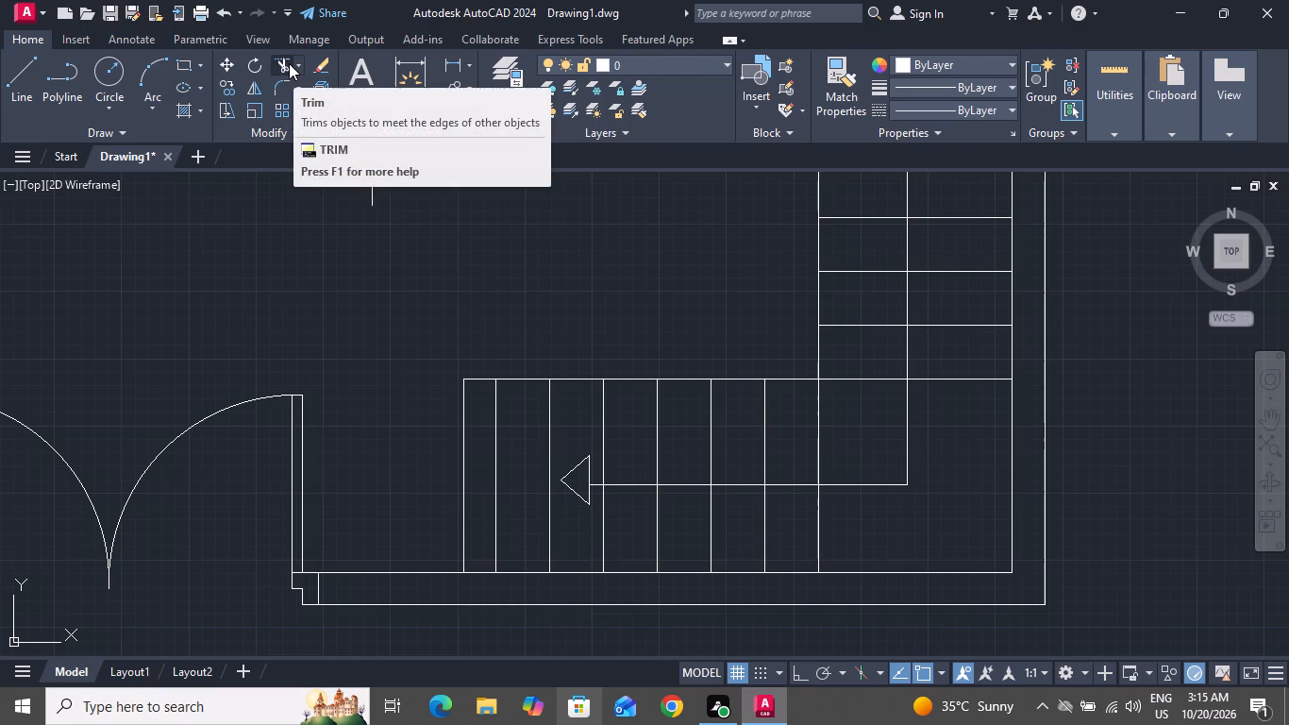
scroll(471, 411, "up", 1)
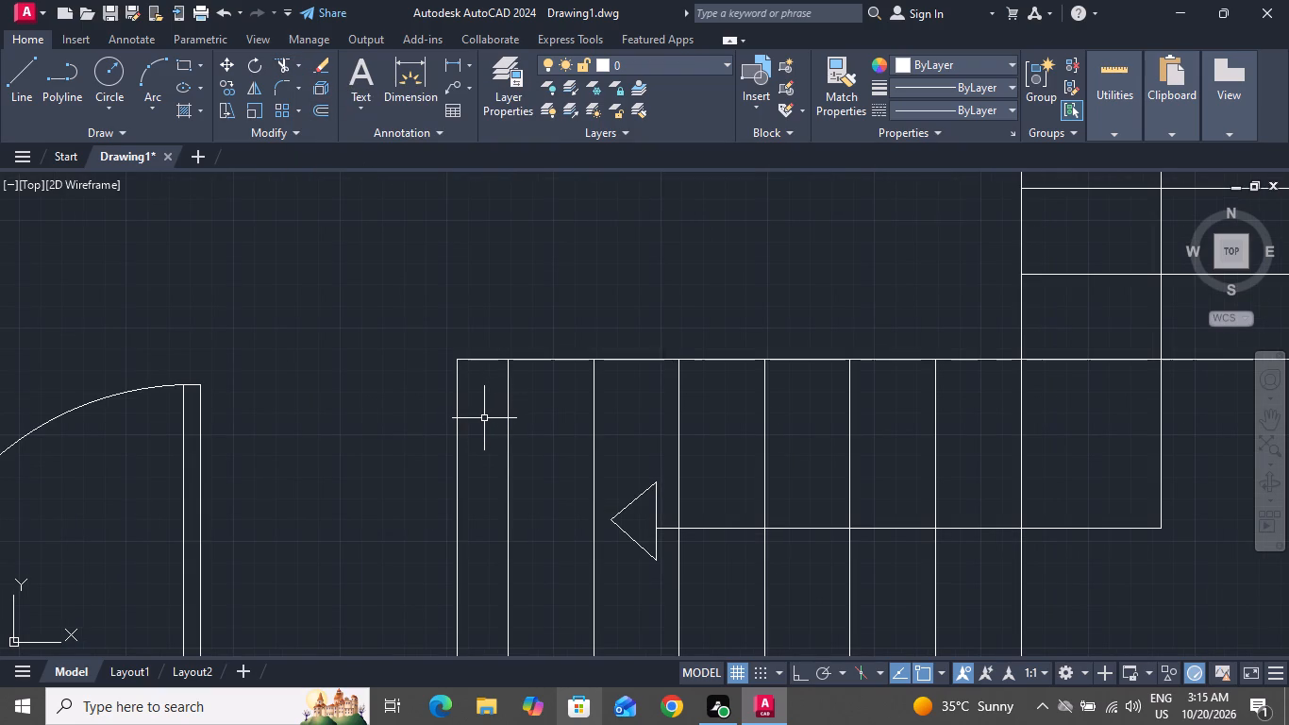
Trim away the lower flight's top edge beyond its leftmost tread and the vertical line closing that end.
left_click(444, 62)
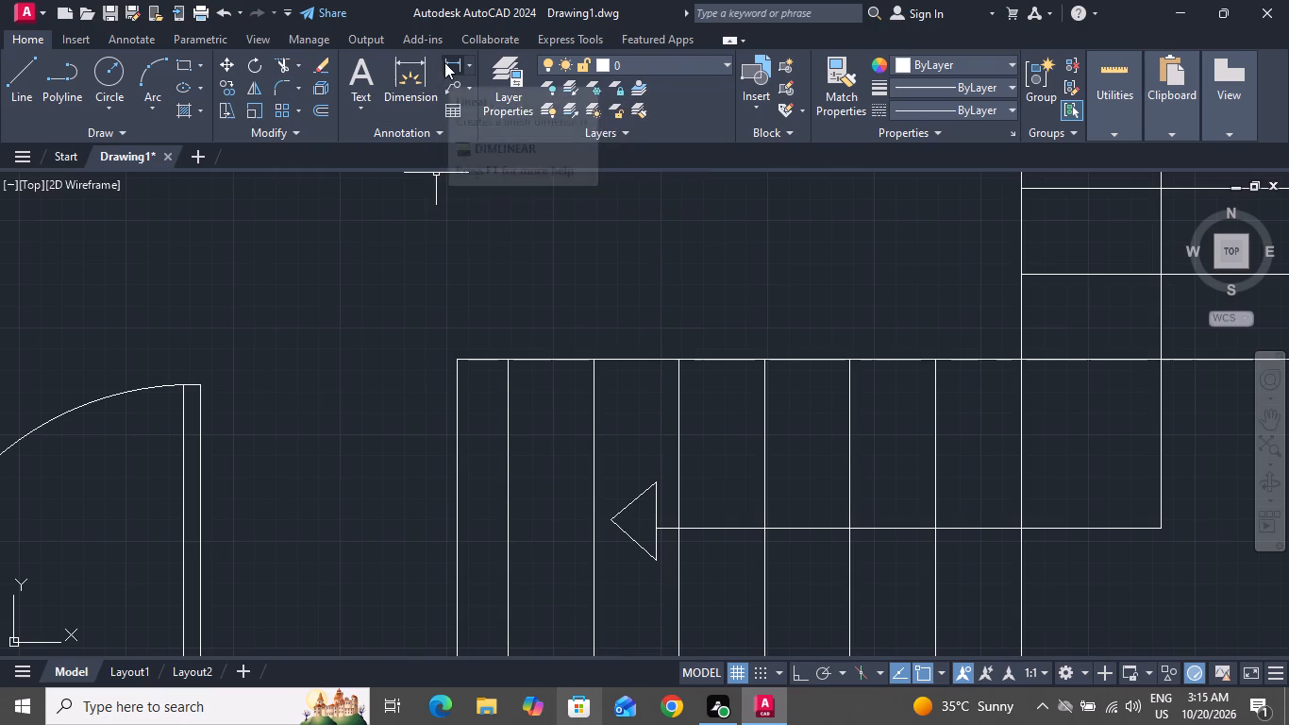
key("Escape")
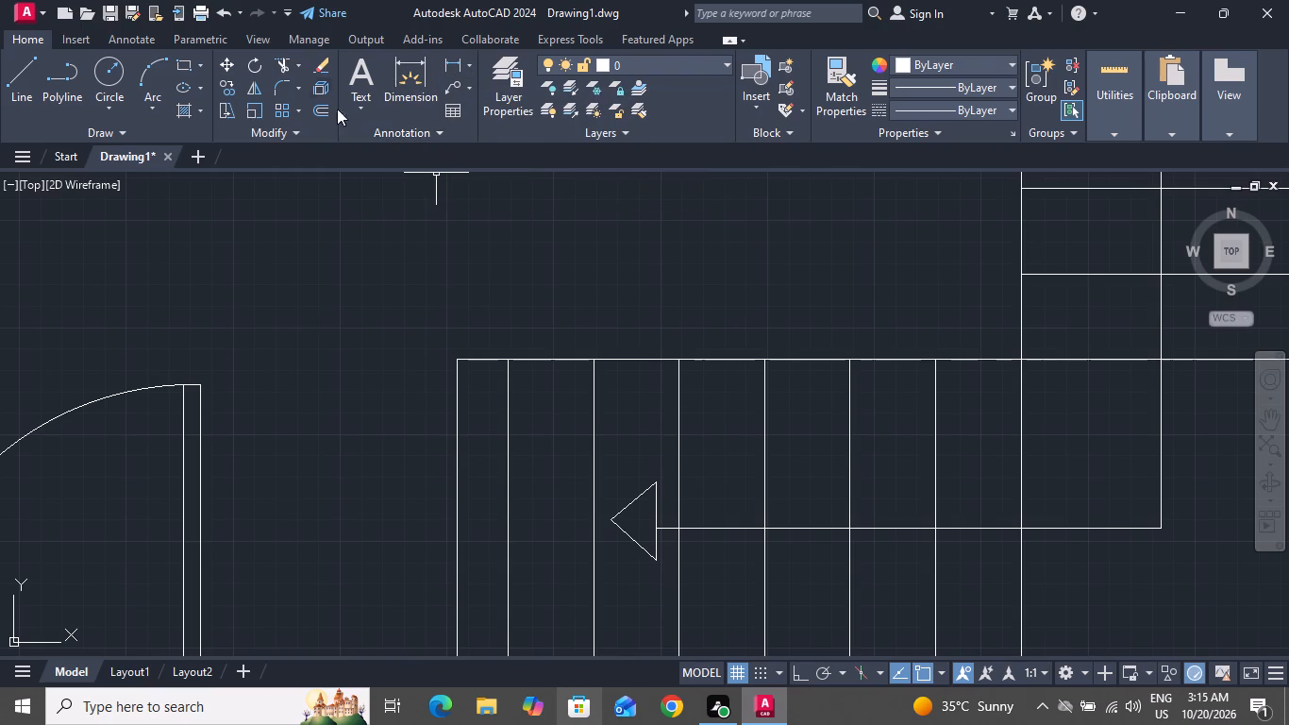
left_click(283, 64)
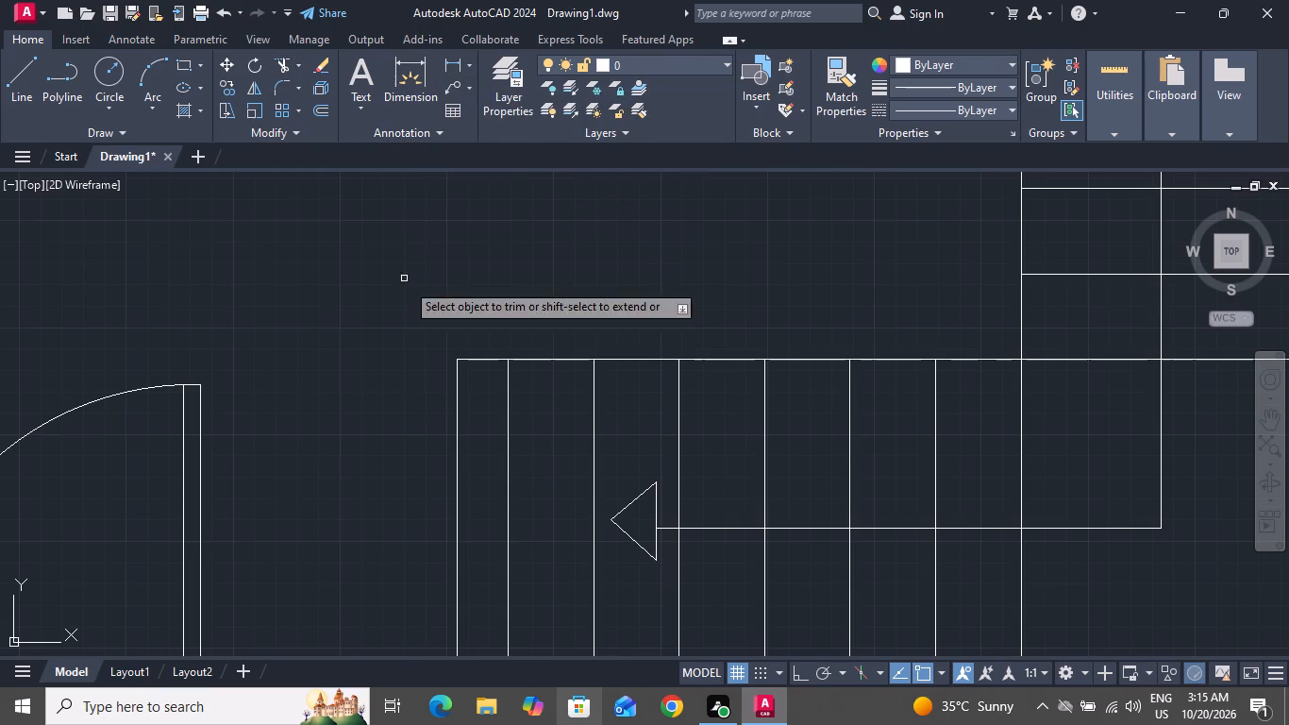
left_click(480, 361)
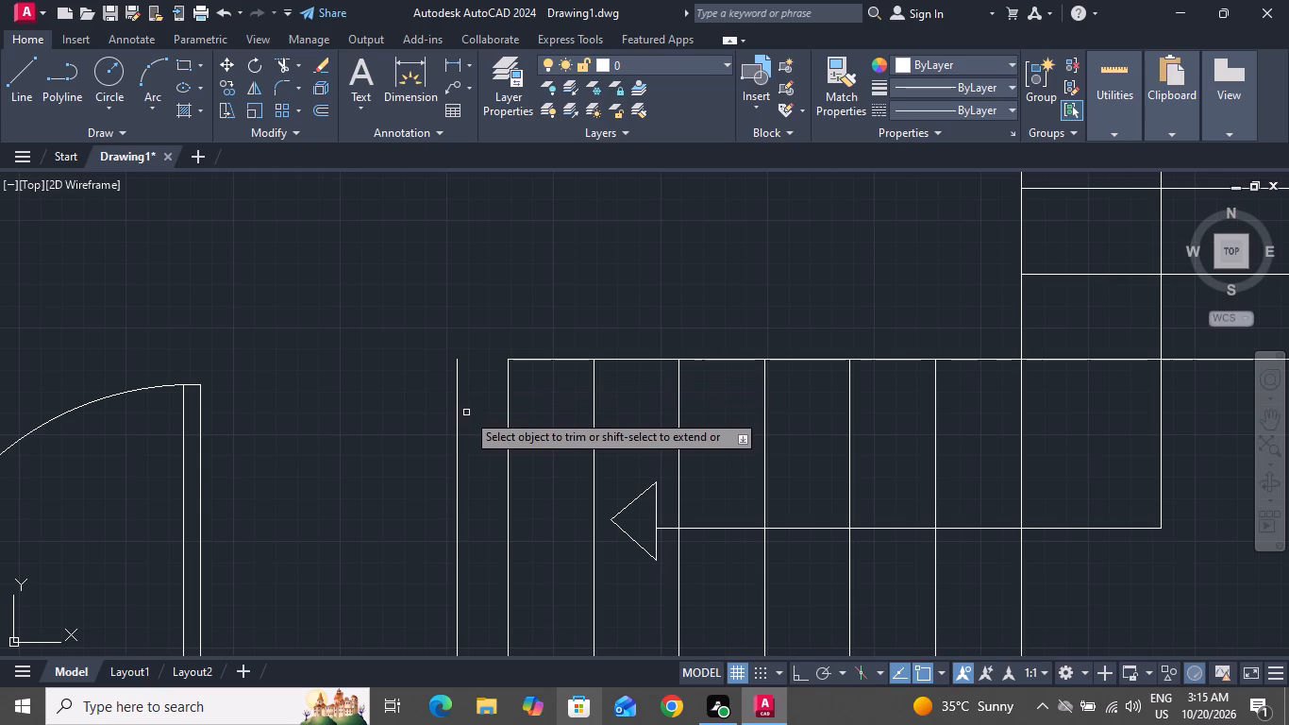
left_click(458, 416)
right_click(458, 418)
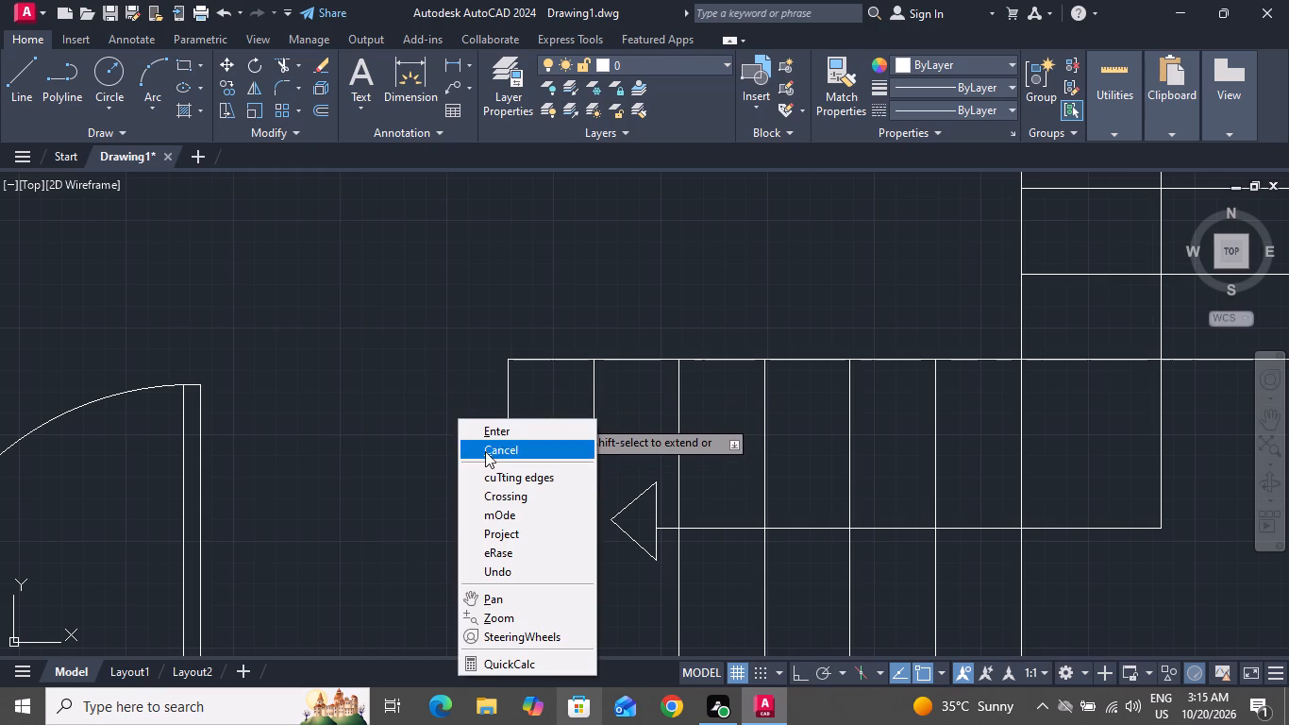
left_click(498, 467)
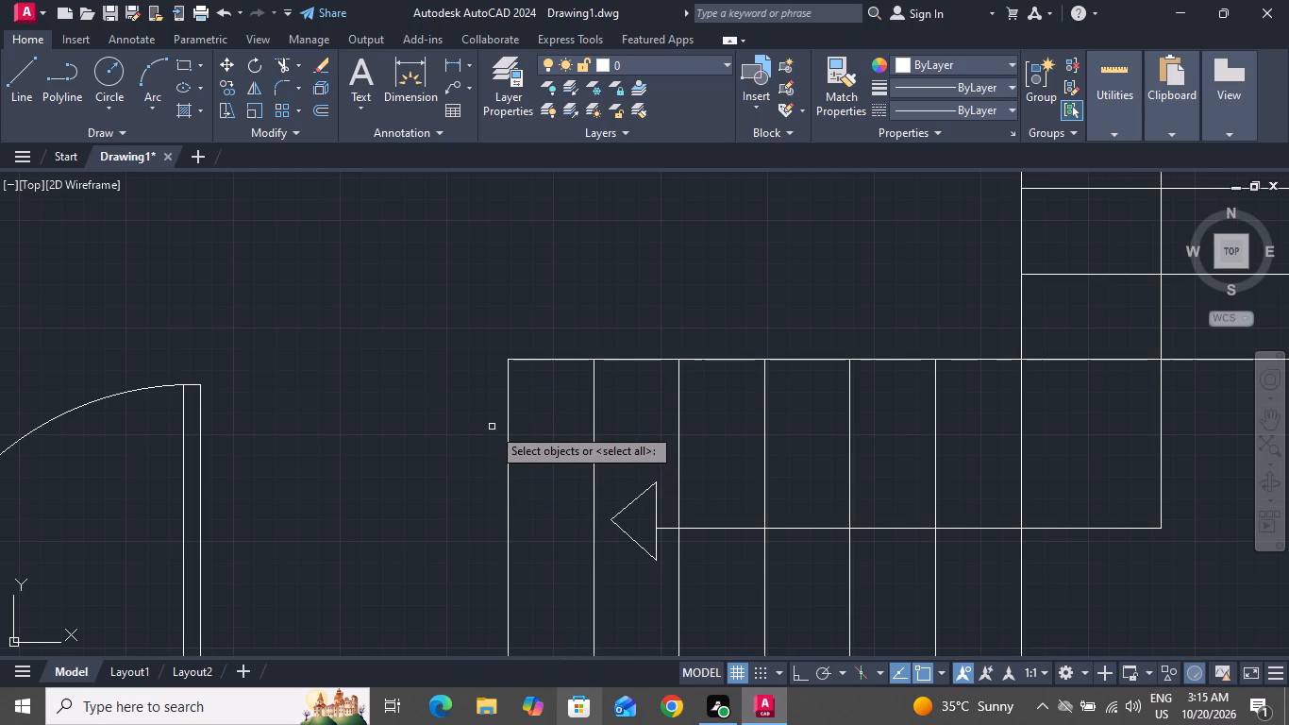
right_click(492, 427)
key("Escape")
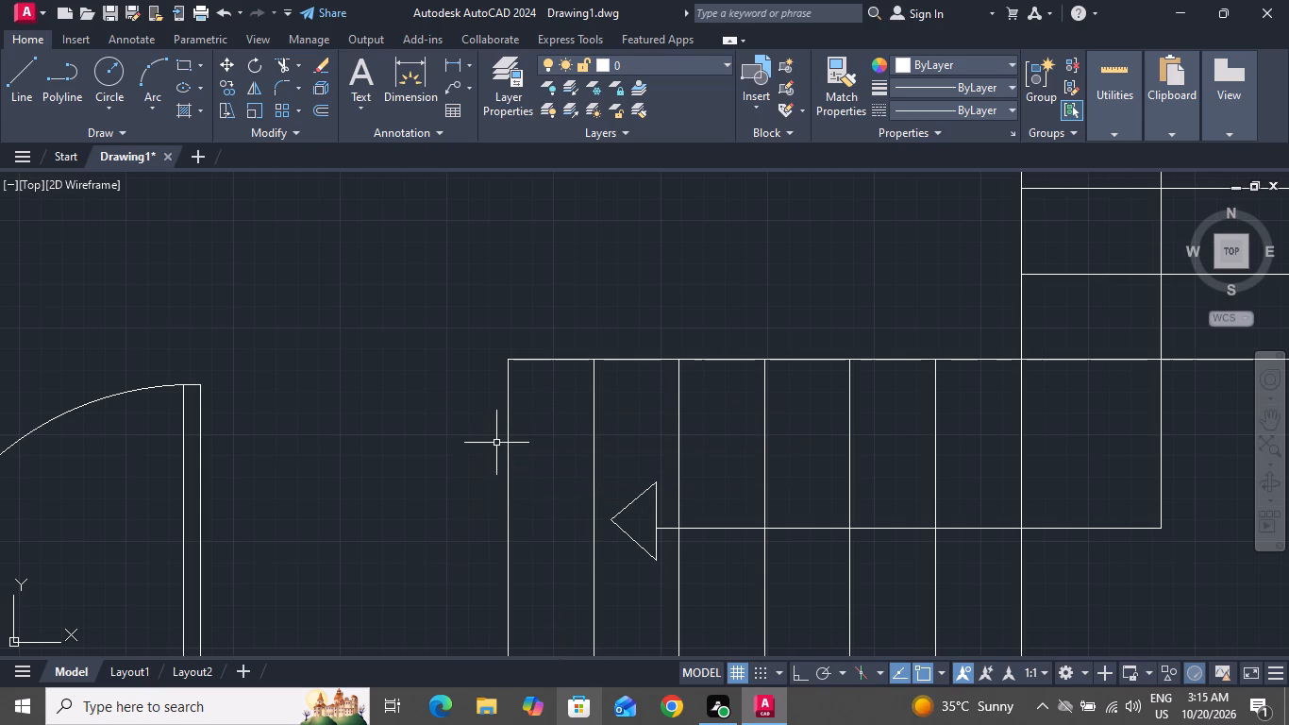
Draw the upper break line from the lower flight's top-left corner: about 7" left, 1'-2" down, then a left-pointing zigzag with Ortho off.
left_click(25, 75)
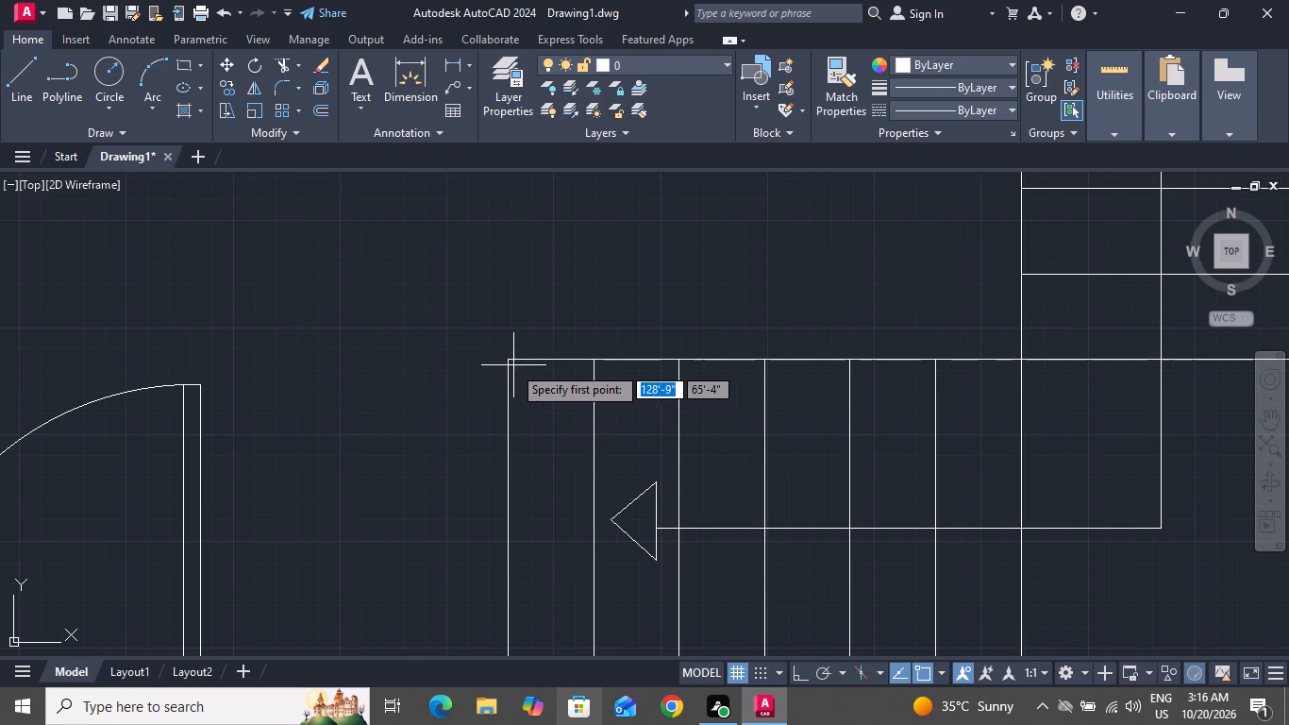
left_click(505, 357)
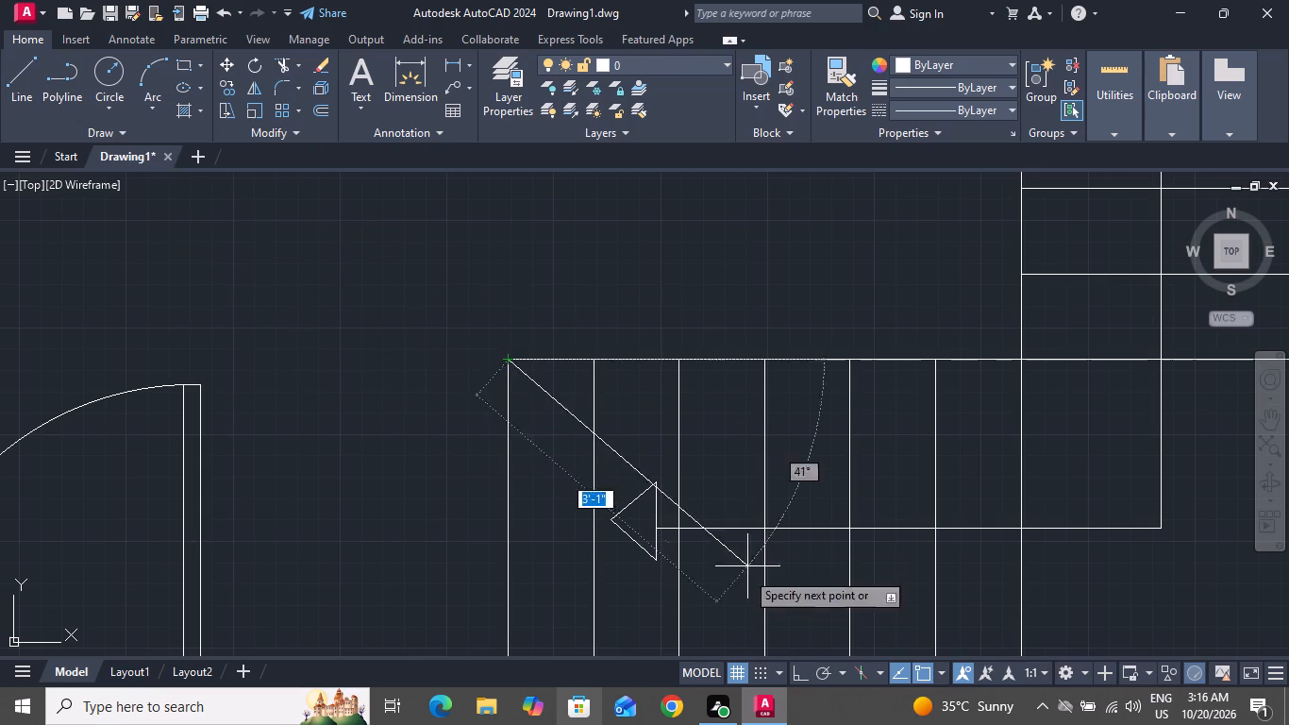
left_click(802, 668)
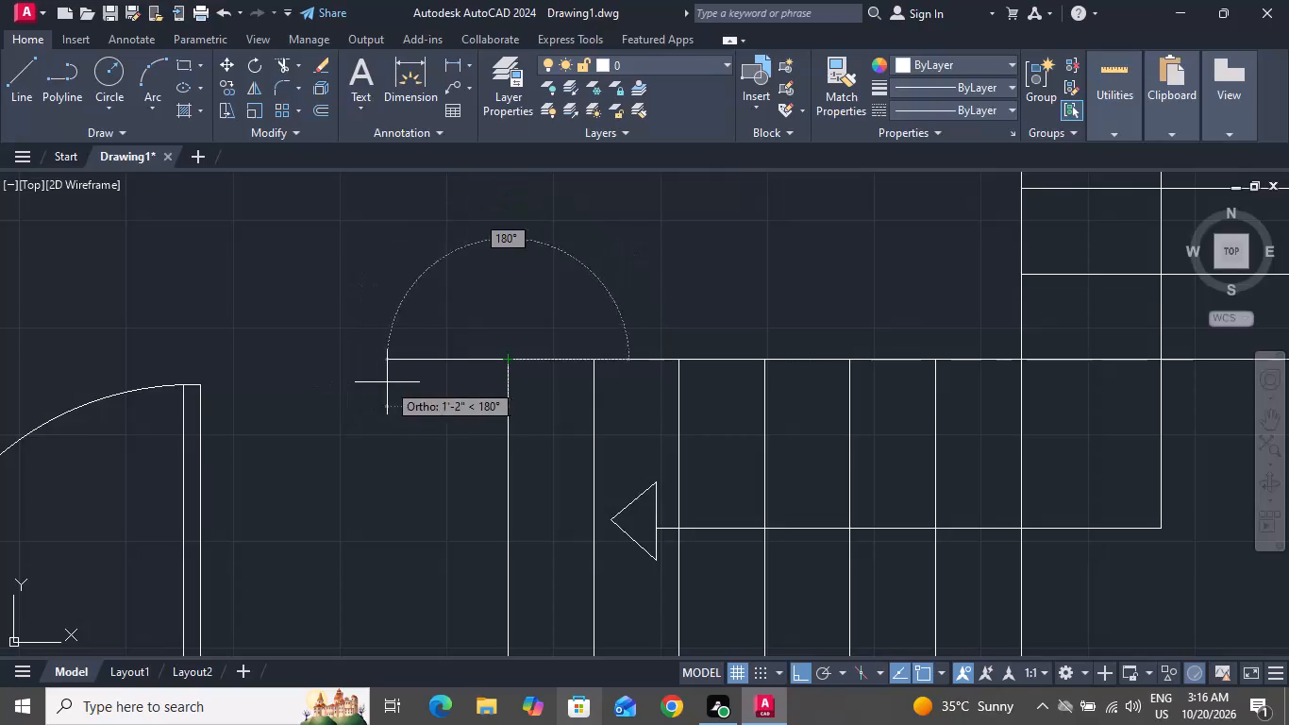
left_click(451, 369)
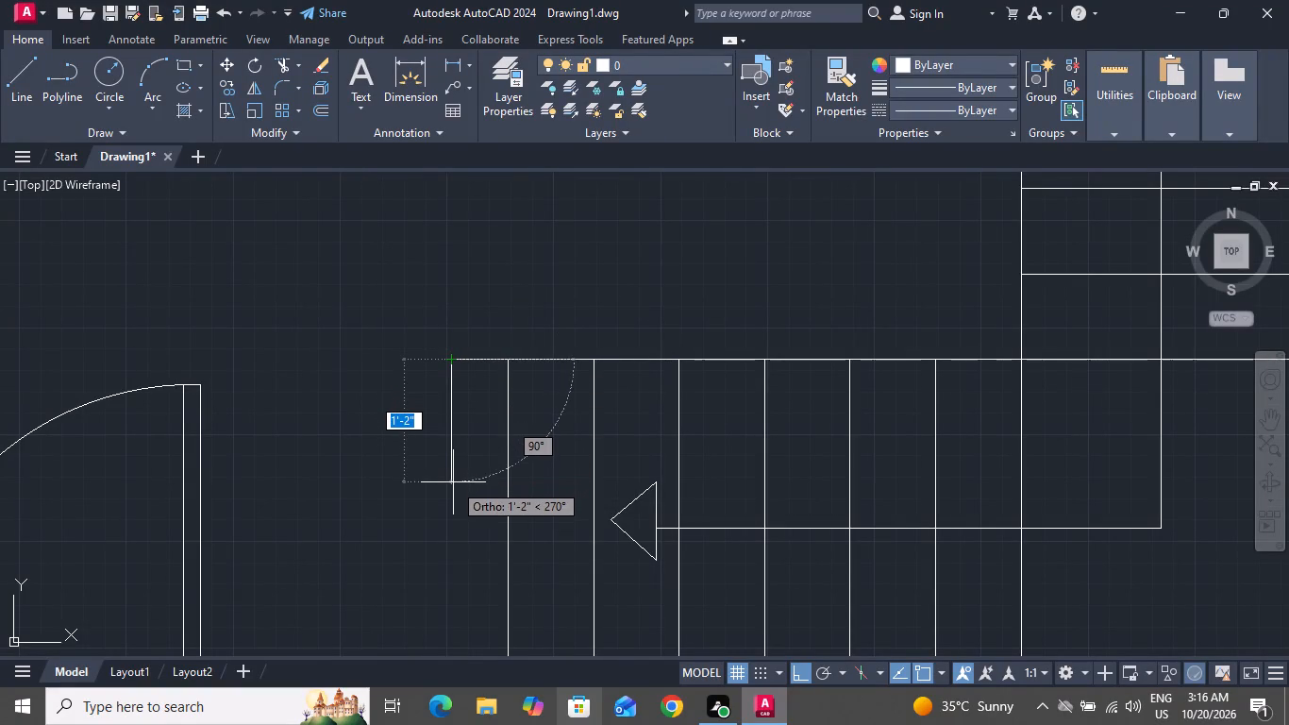
left_click(453, 482)
left_click(806, 679)
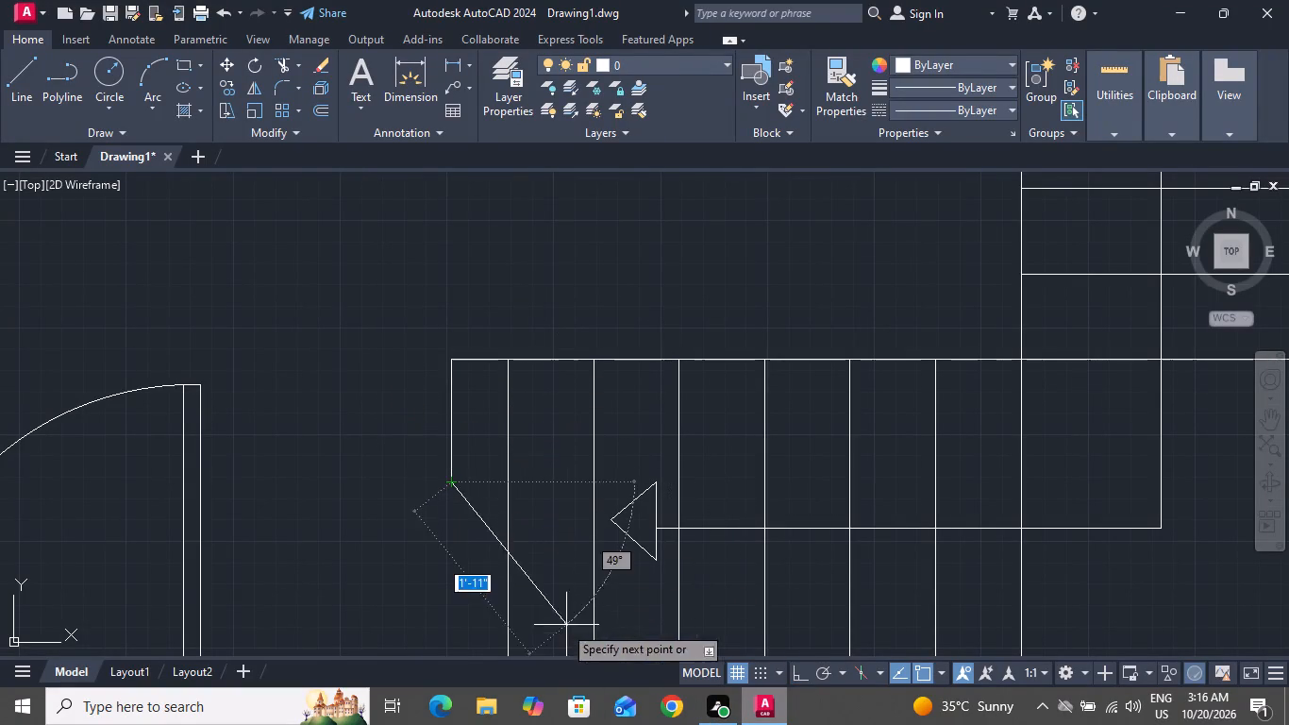
left_click(373, 510)
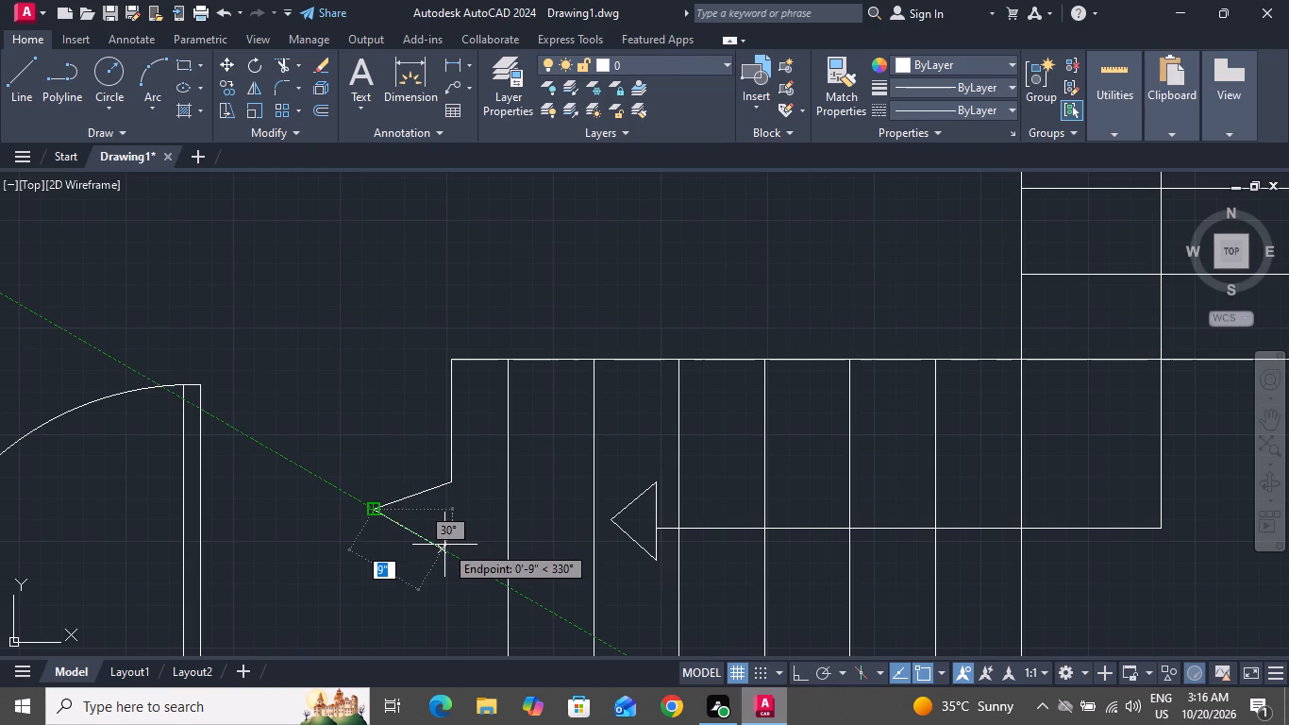
left_click(444, 545)
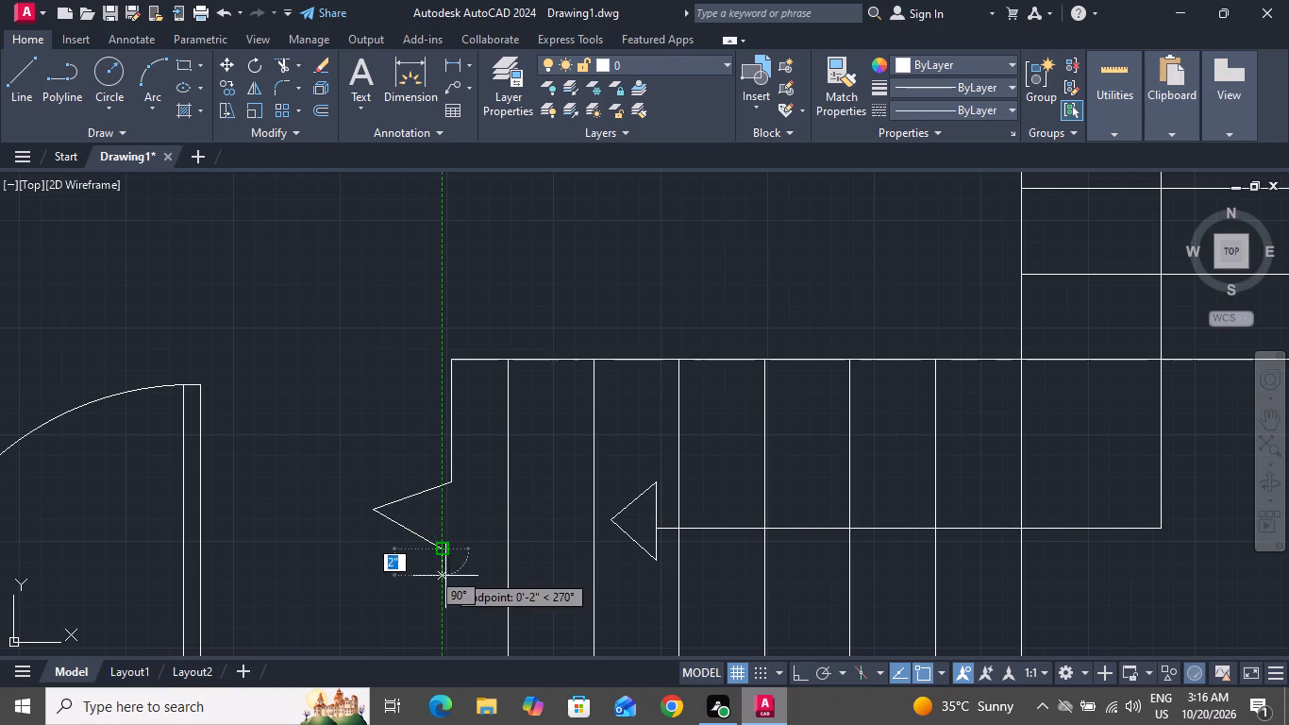
left_click(438, 657)
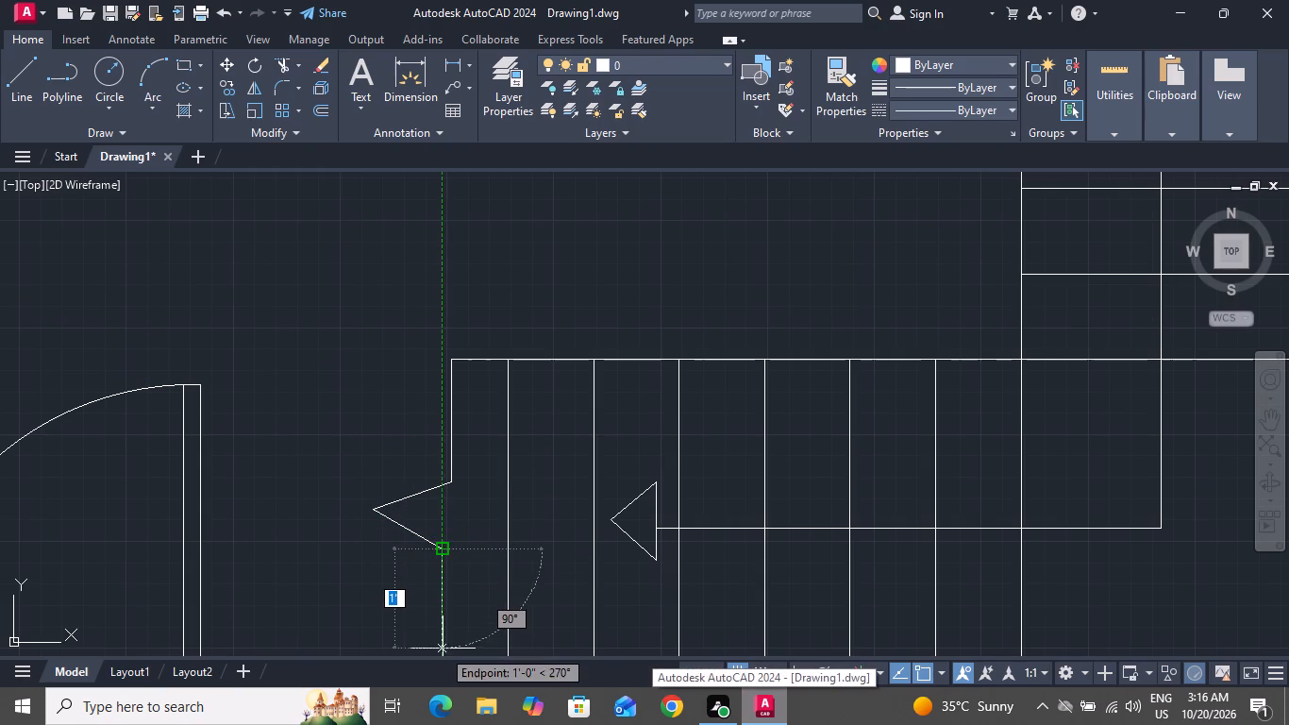
right_click(443, 644)
left_click(467, 451)
scroll(486, 536, "down", 2)
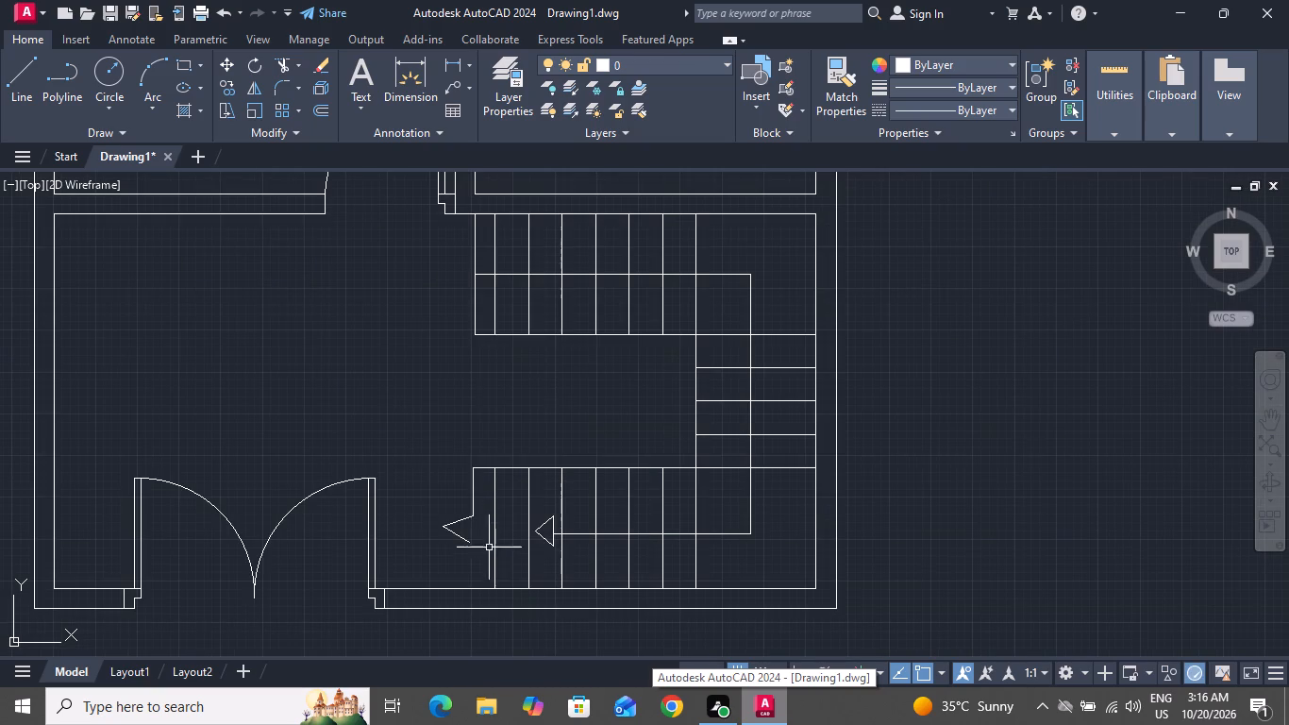
Draw a vertical line about 1'-2" long from the zigzag's lower end down to the bottom wall's inner line.
left_click(24, 71)
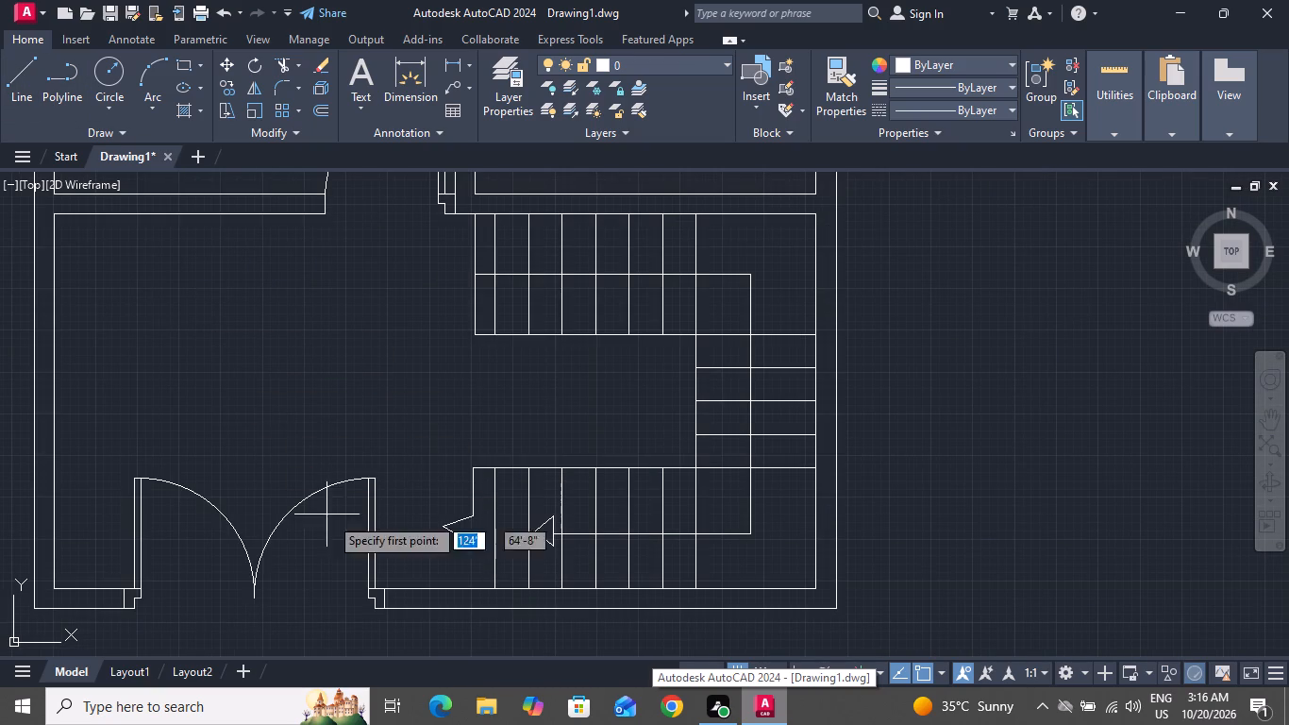
left_click(471, 544)
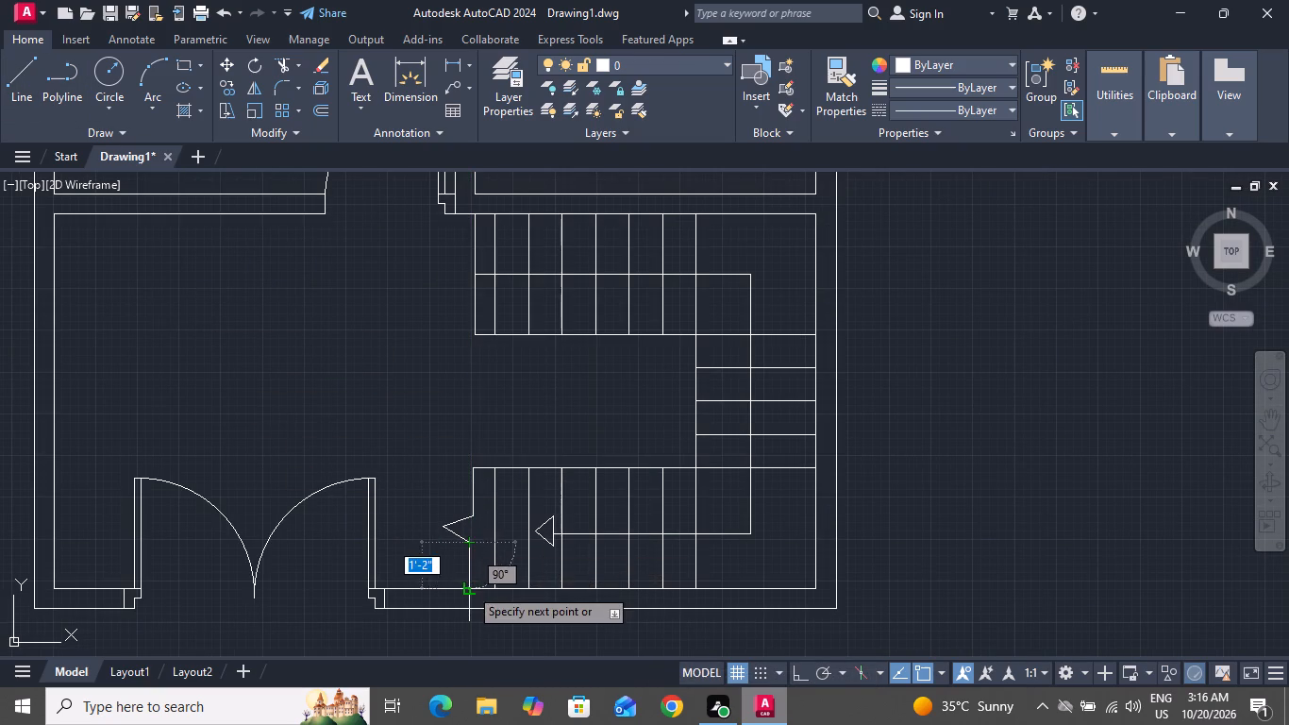
left_click(469, 587)
right_click(472, 587)
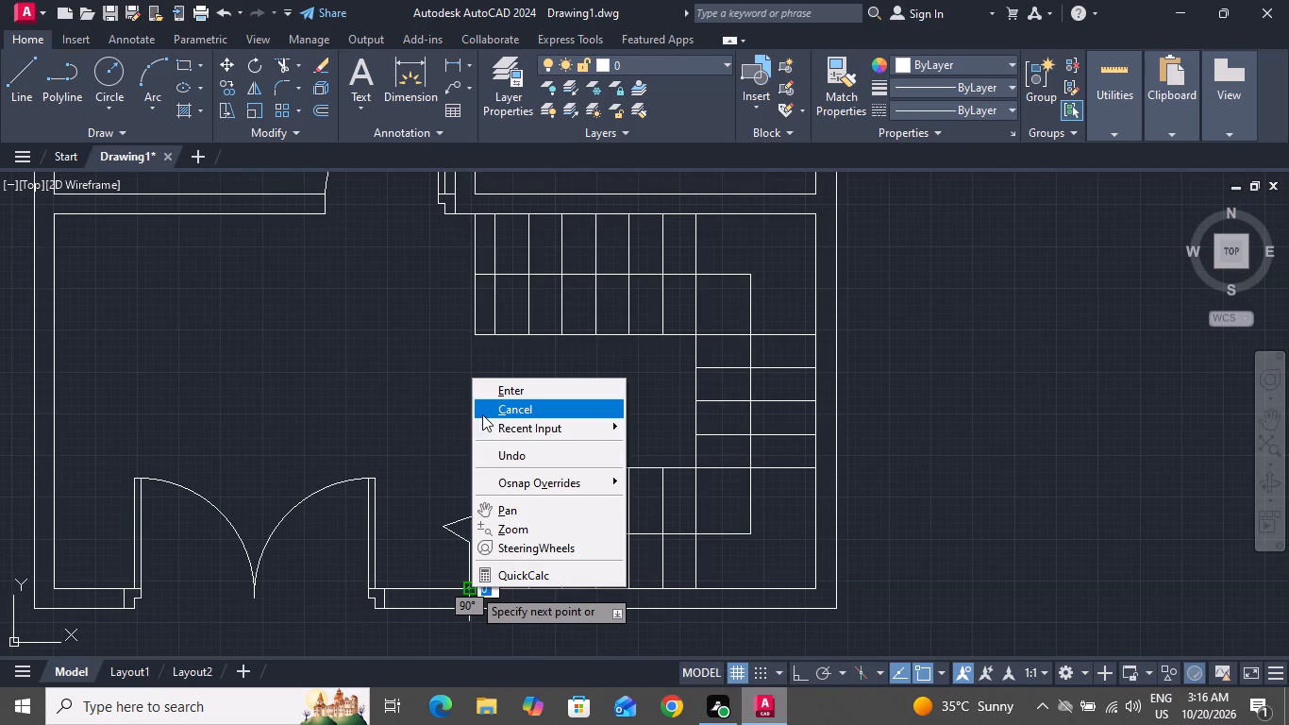
left_click(482, 411)
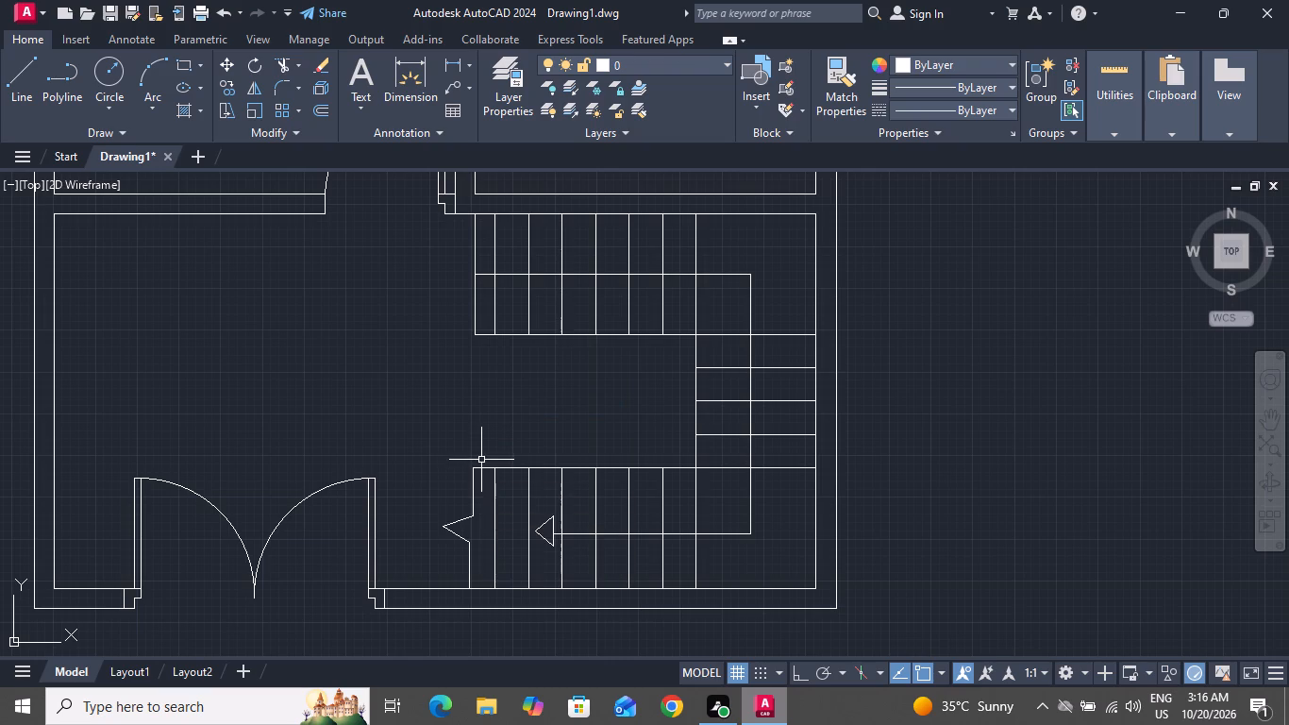
Draw a short line across the top exterior wall's thickness at the midpoint of the upper-left room's inner wall line.
scroll(484, 467, "down", 3)
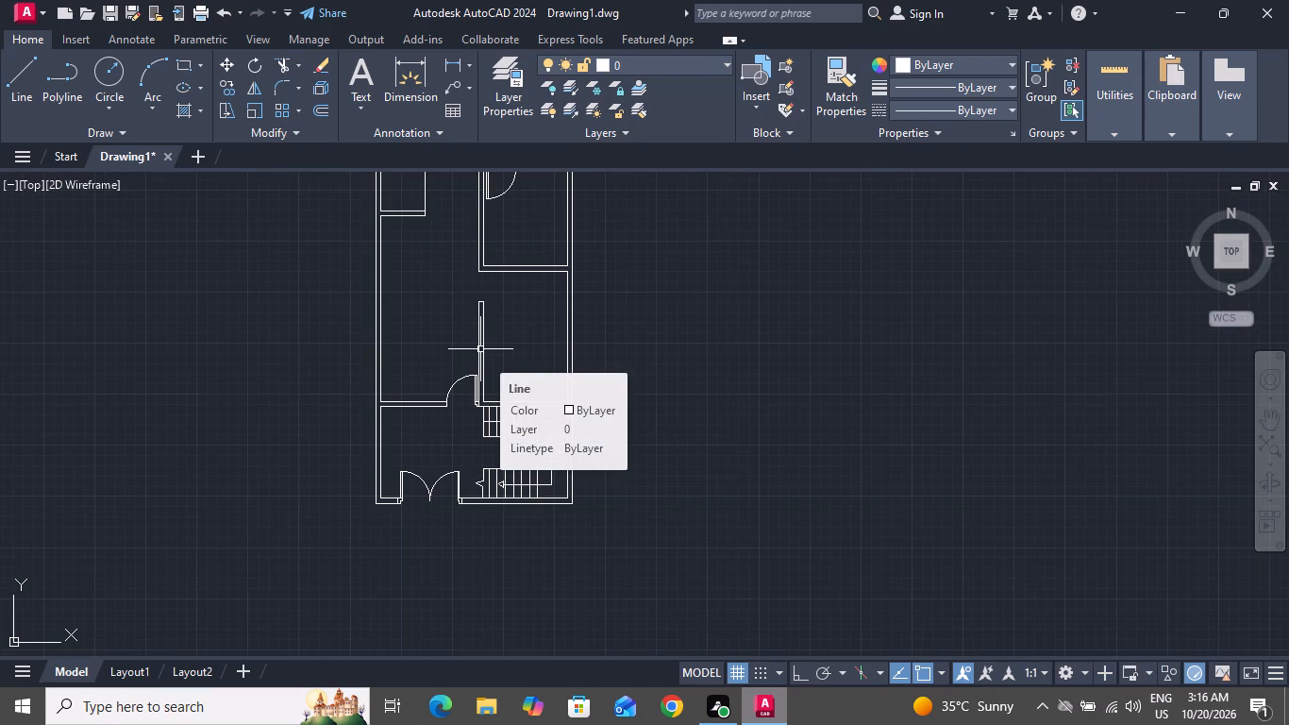
scroll(479, 397, "down", 2)
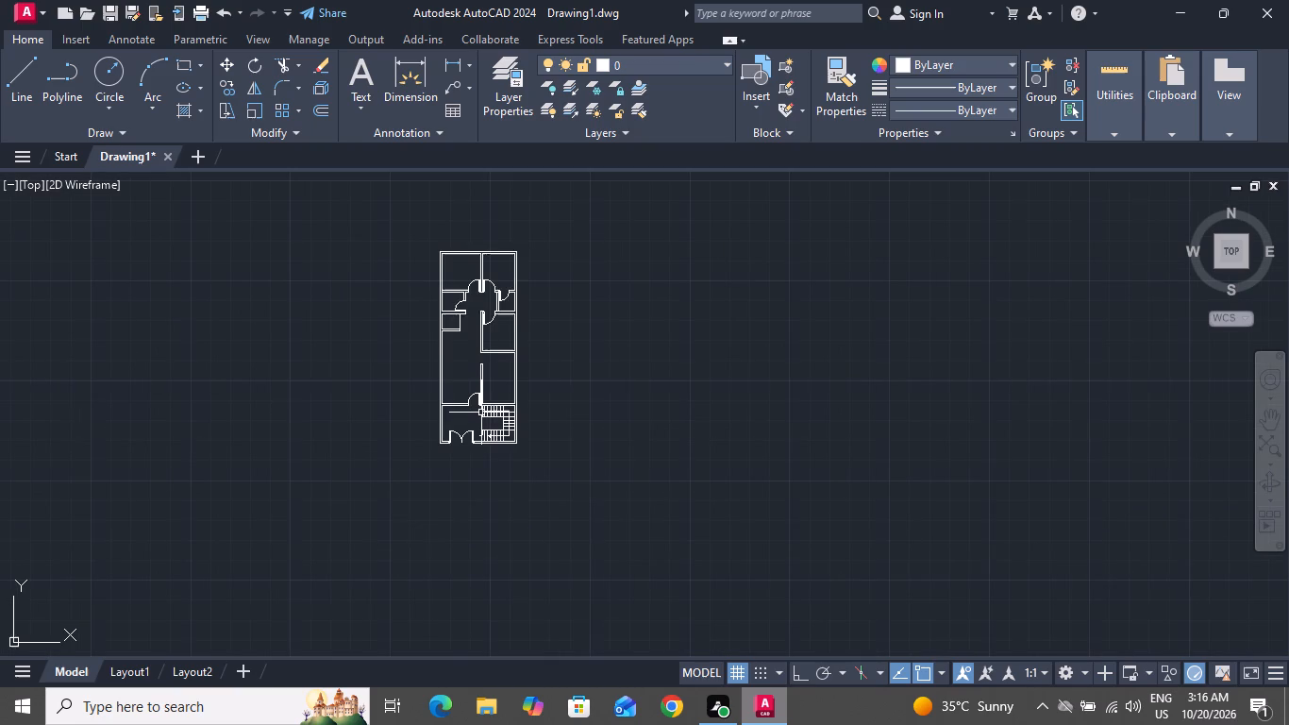
scroll(464, 244, "up", 5)
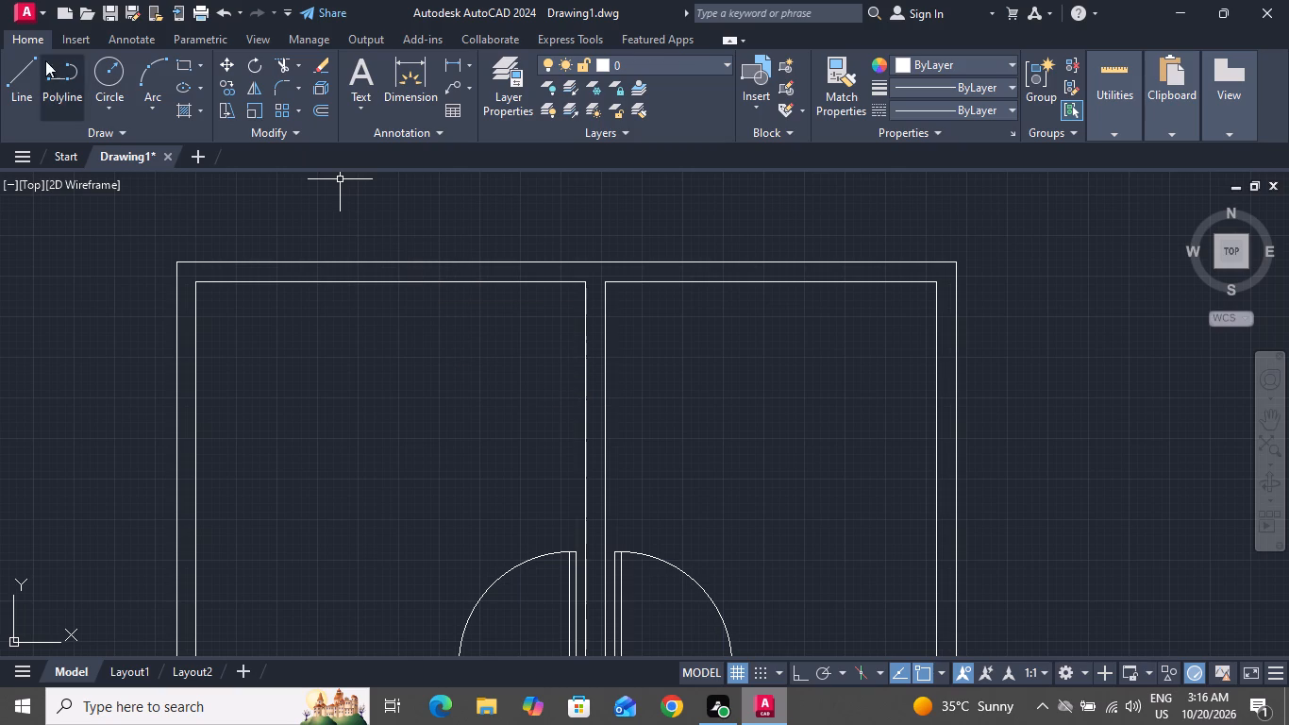
left_click(14, 71)
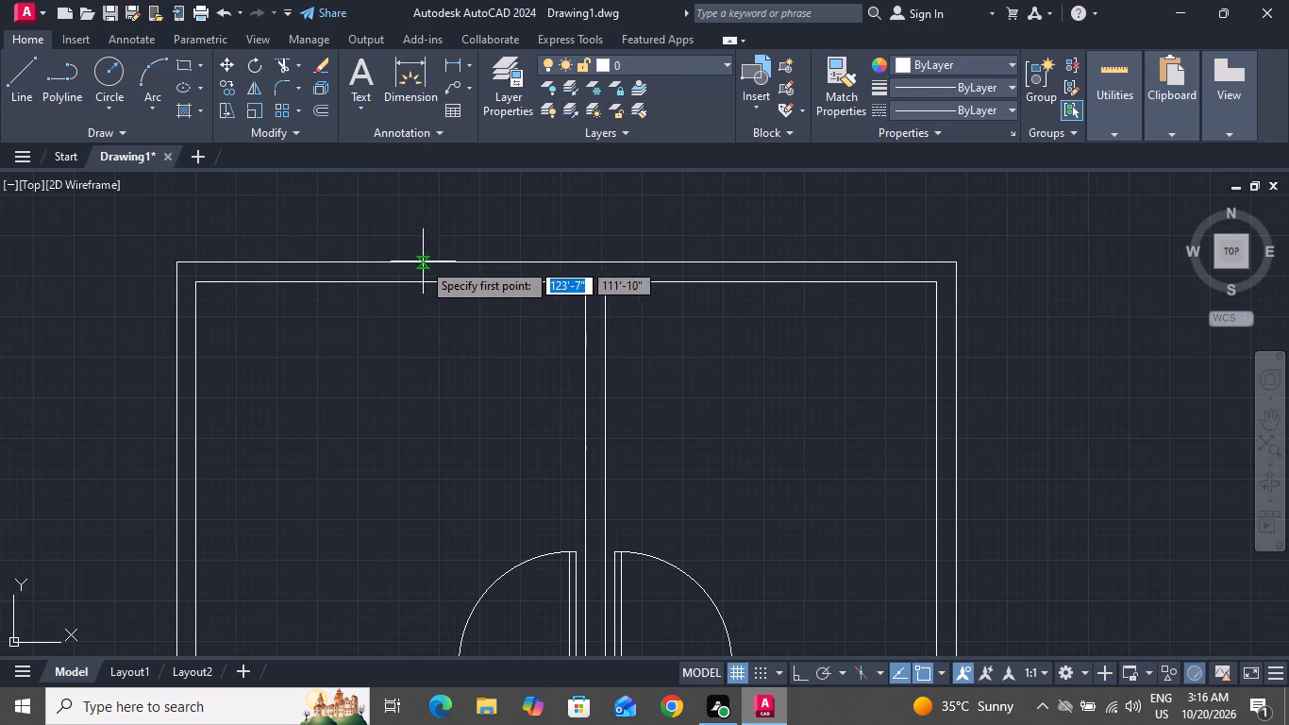
left_click(387, 281)
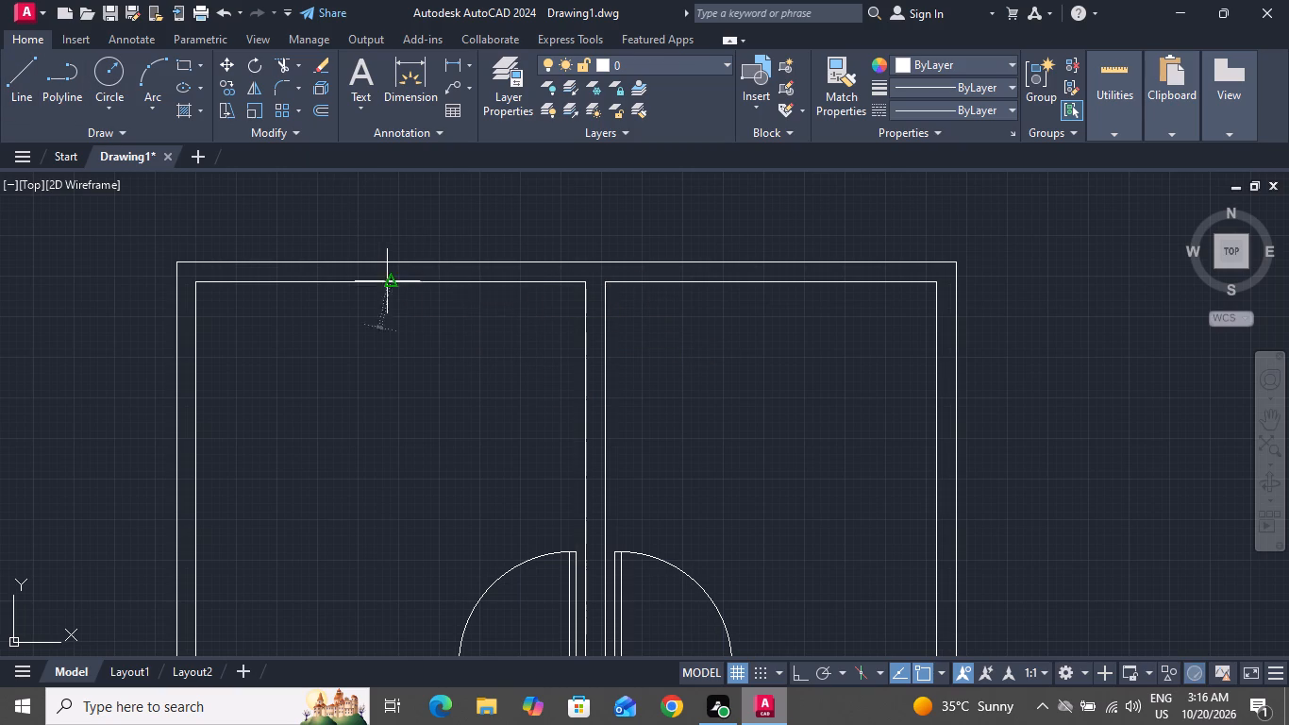
left_click(390, 262)
right_click(390, 262)
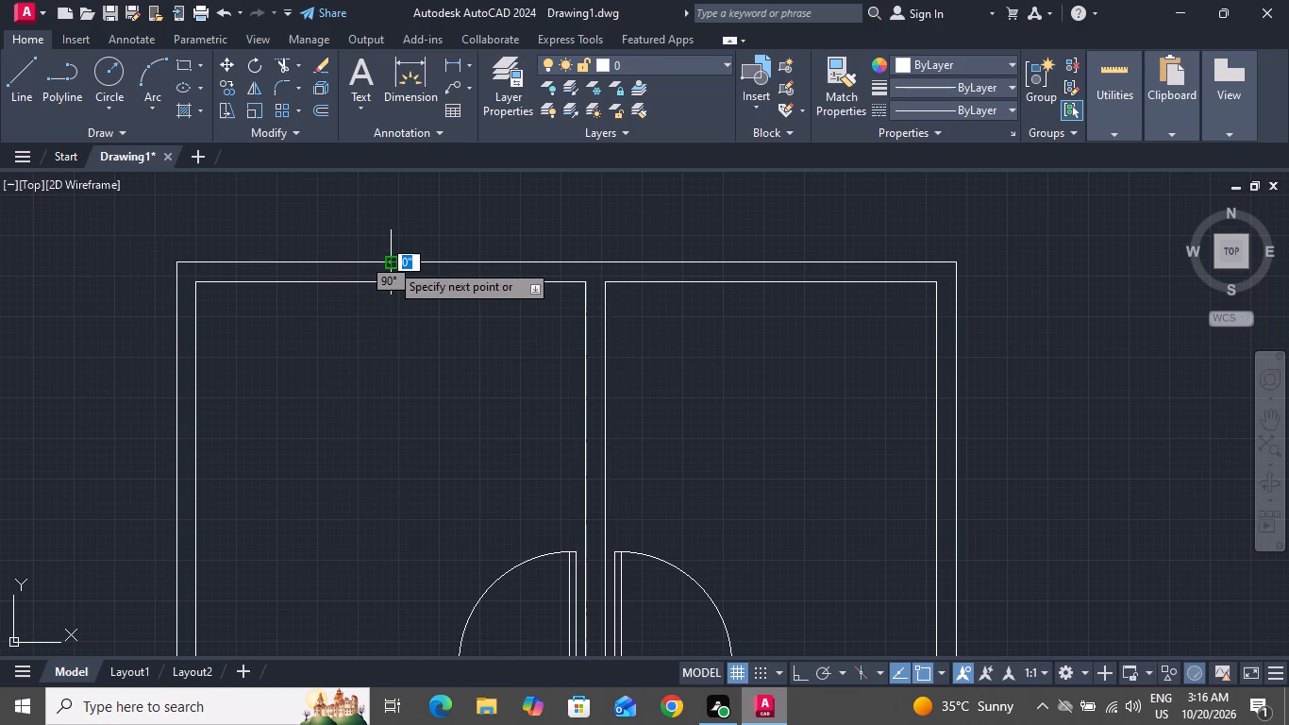
left_click(443, 300)
Offset the short line across the top wall by 2' to both its left and right sides.
type("O")
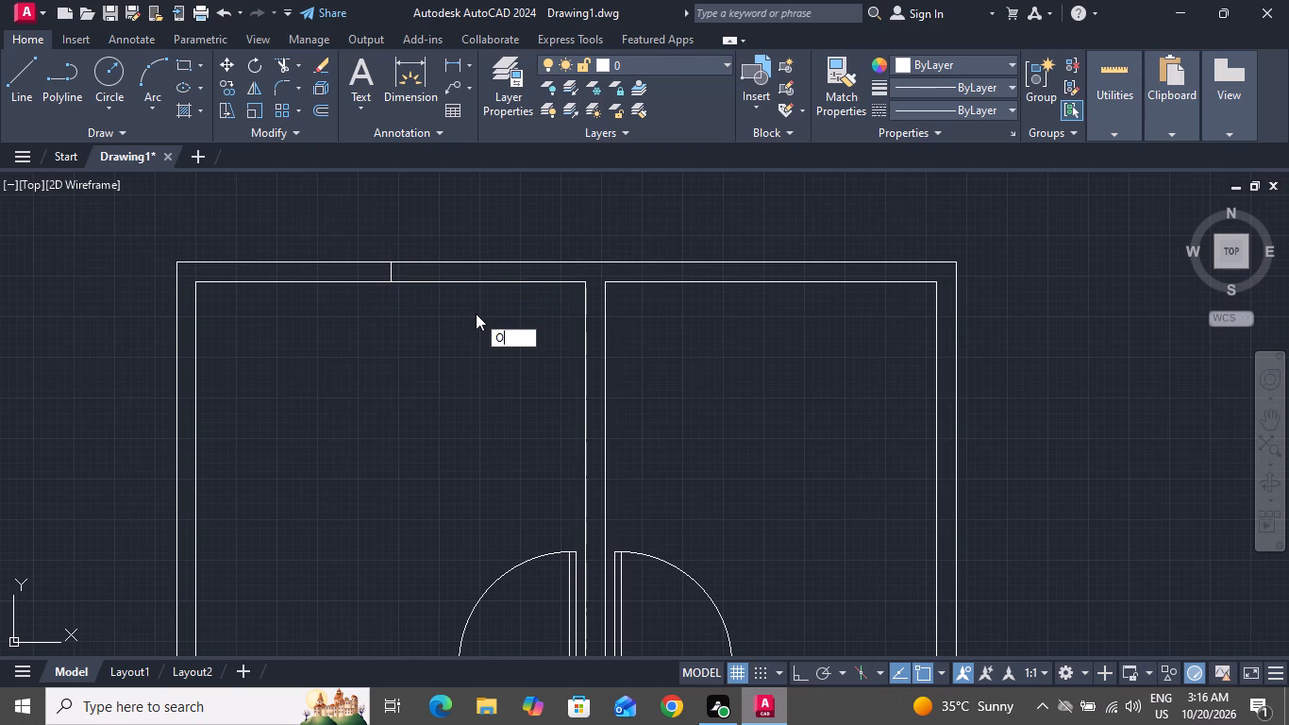
key("space")
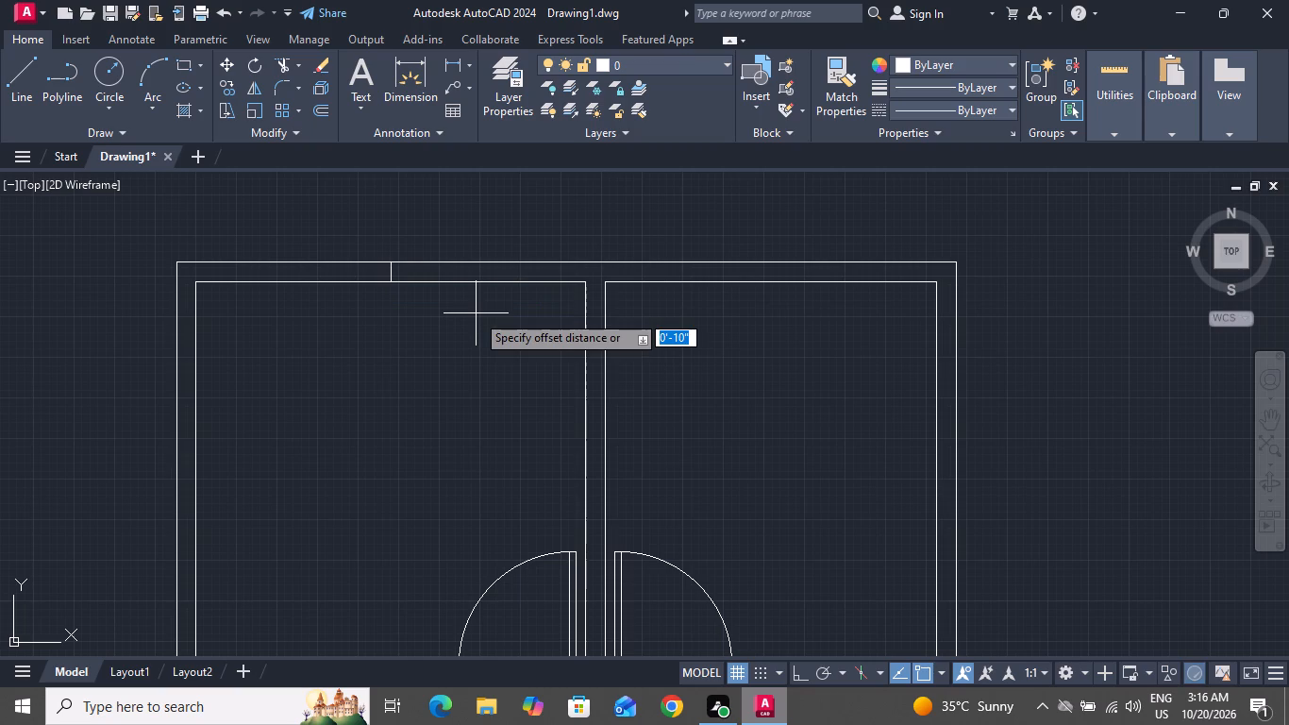
key("2")
key("apostrophe")
key("Return")
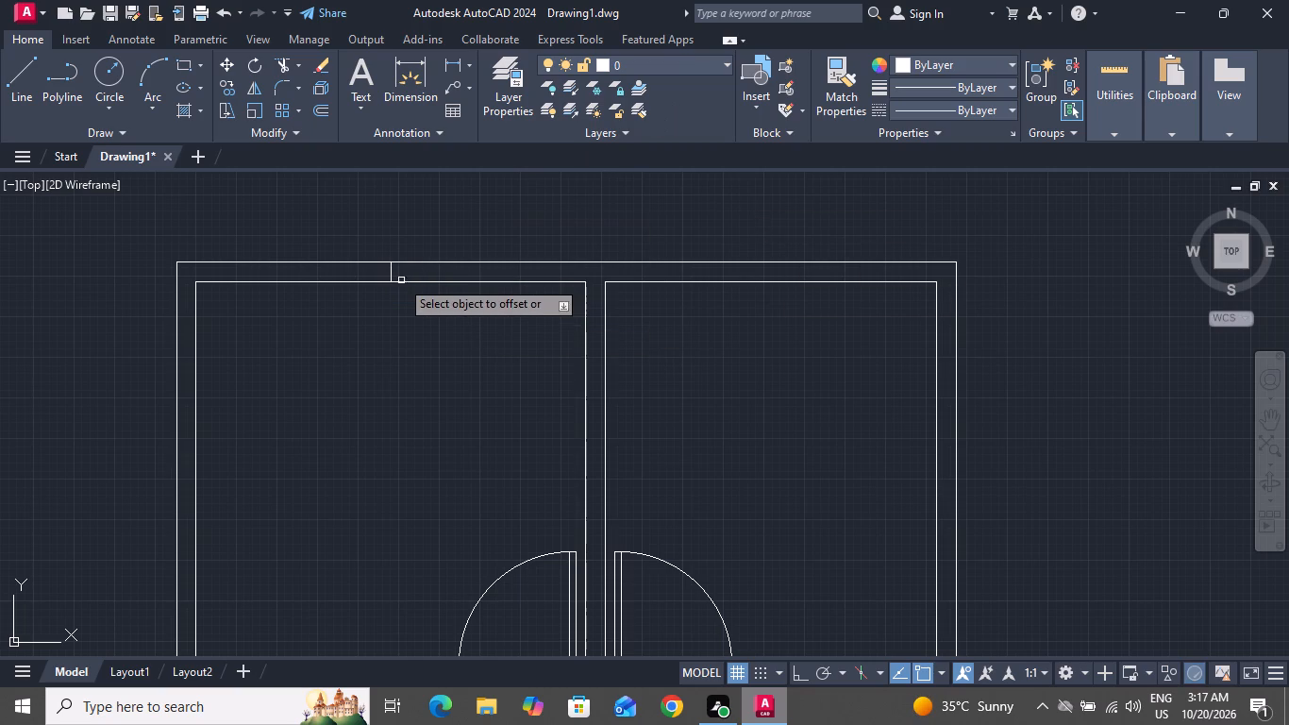
scroll(394, 278, "up", 1)
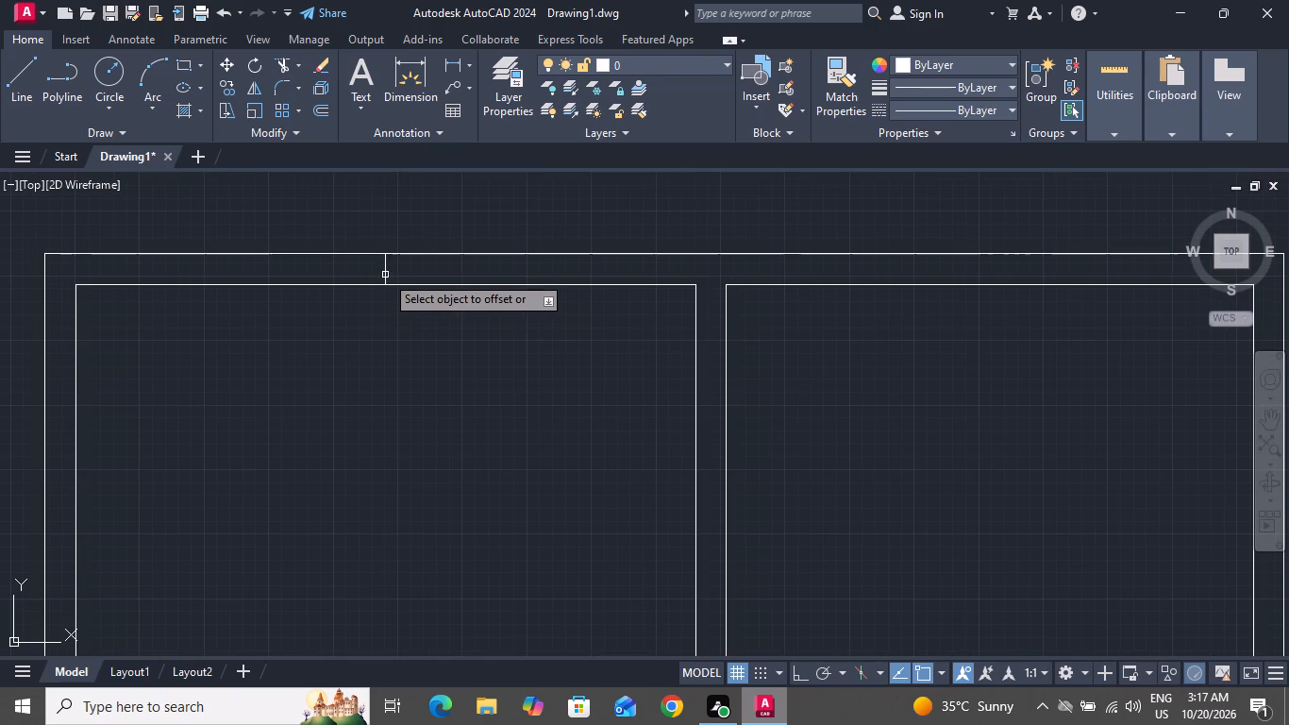
left_click(385, 274)
left_click(326, 271)
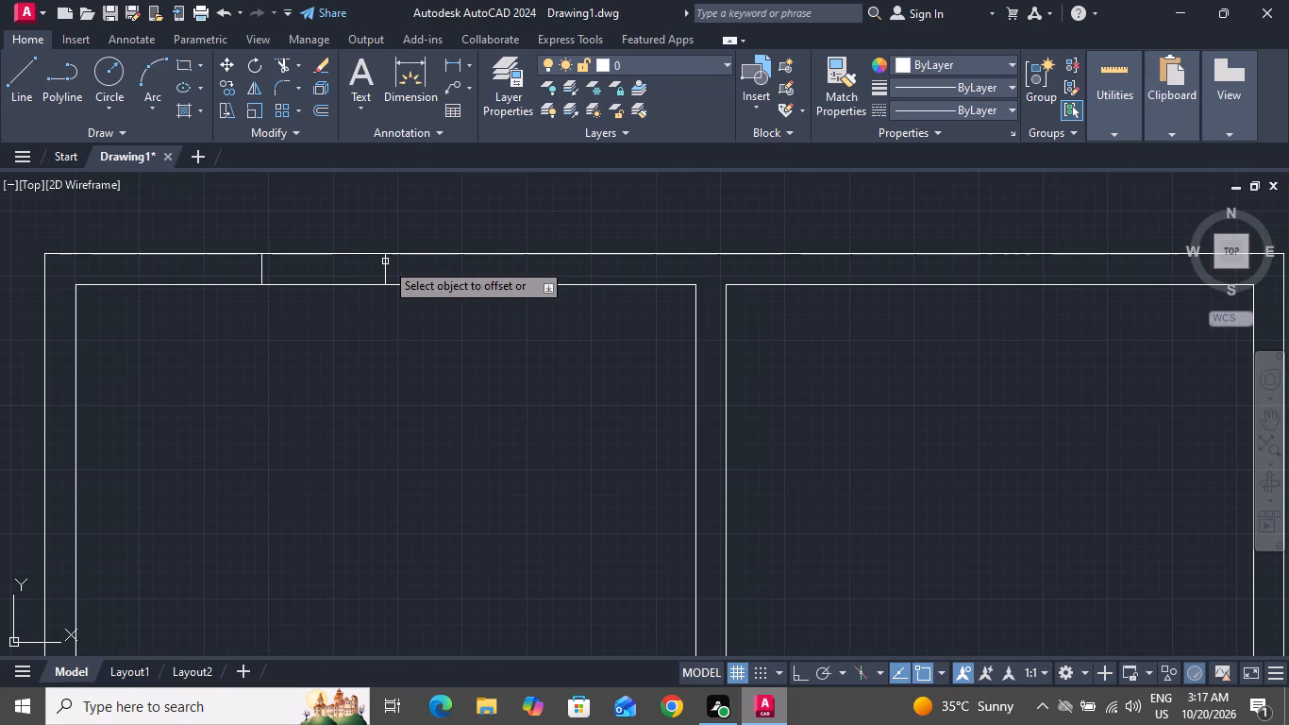
left_click(385, 261)
left_click(448, 282)
right_click(452, 281)
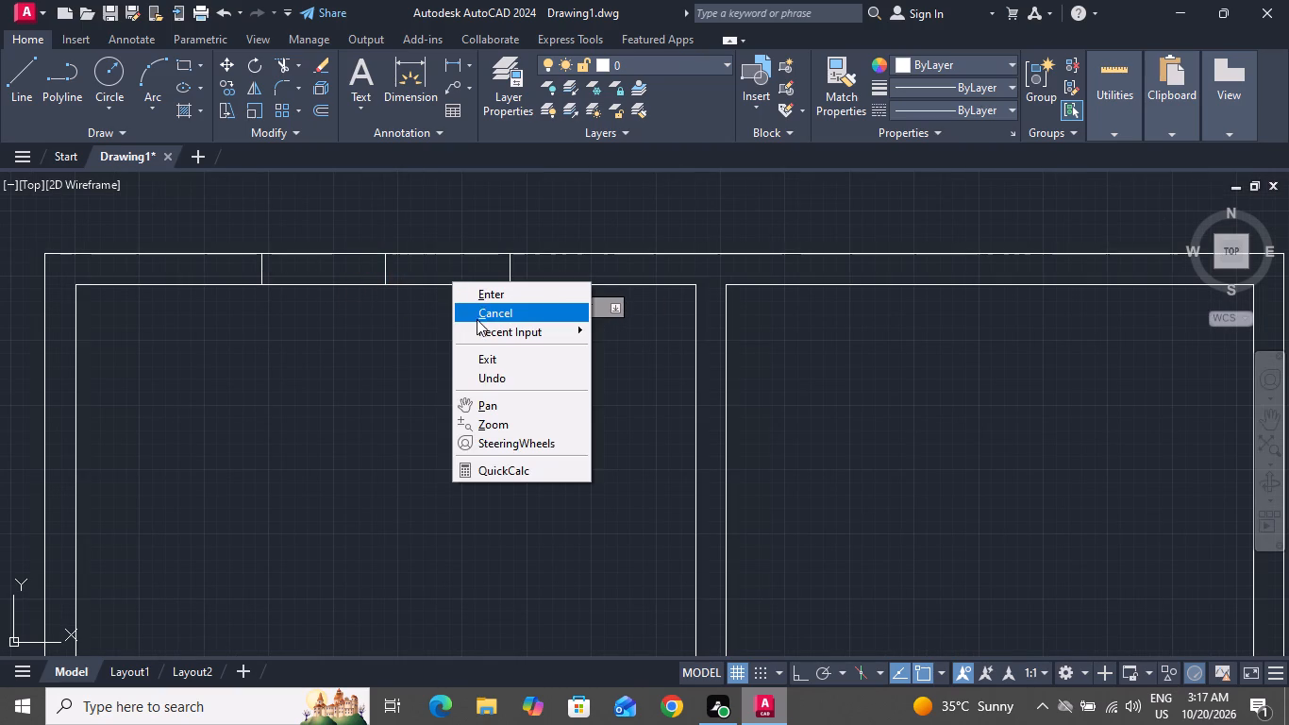
left_click(478, 312)
Offset the two end lines of the upper-left room's top-wall opening by 2" outward to form the window jambs.
type("O")
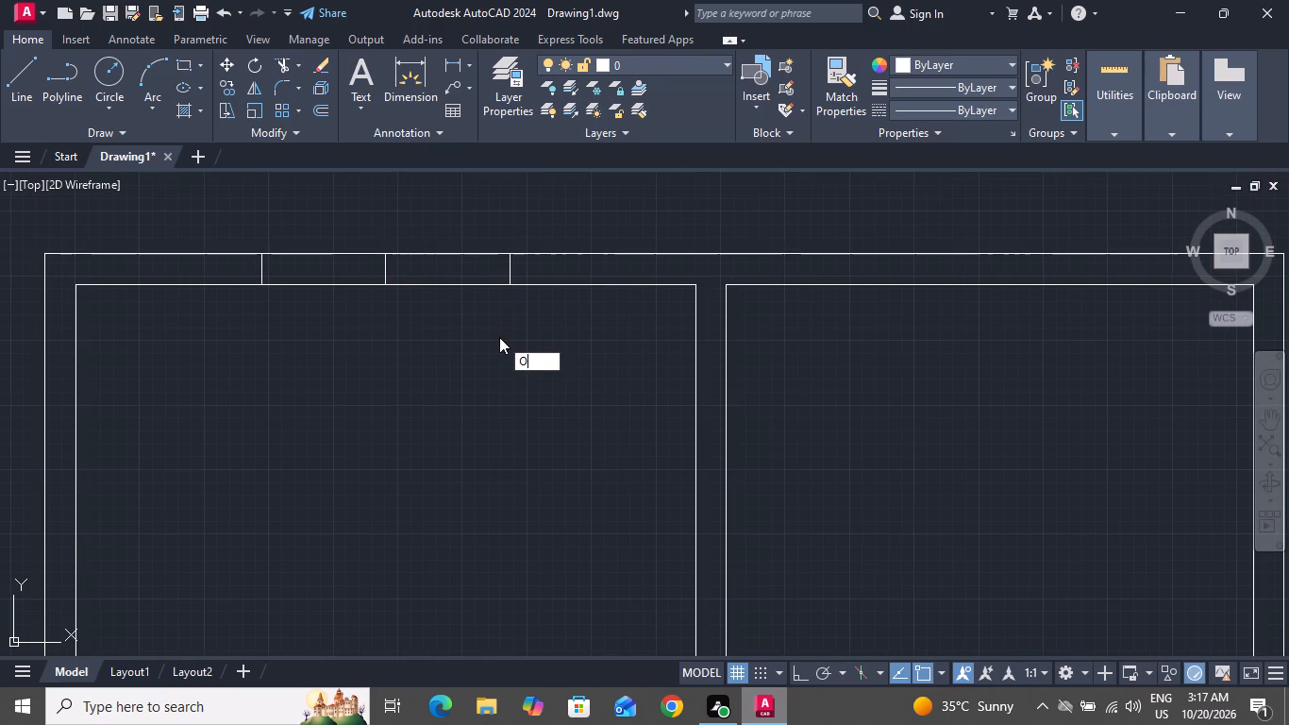
key("space")
key("2")
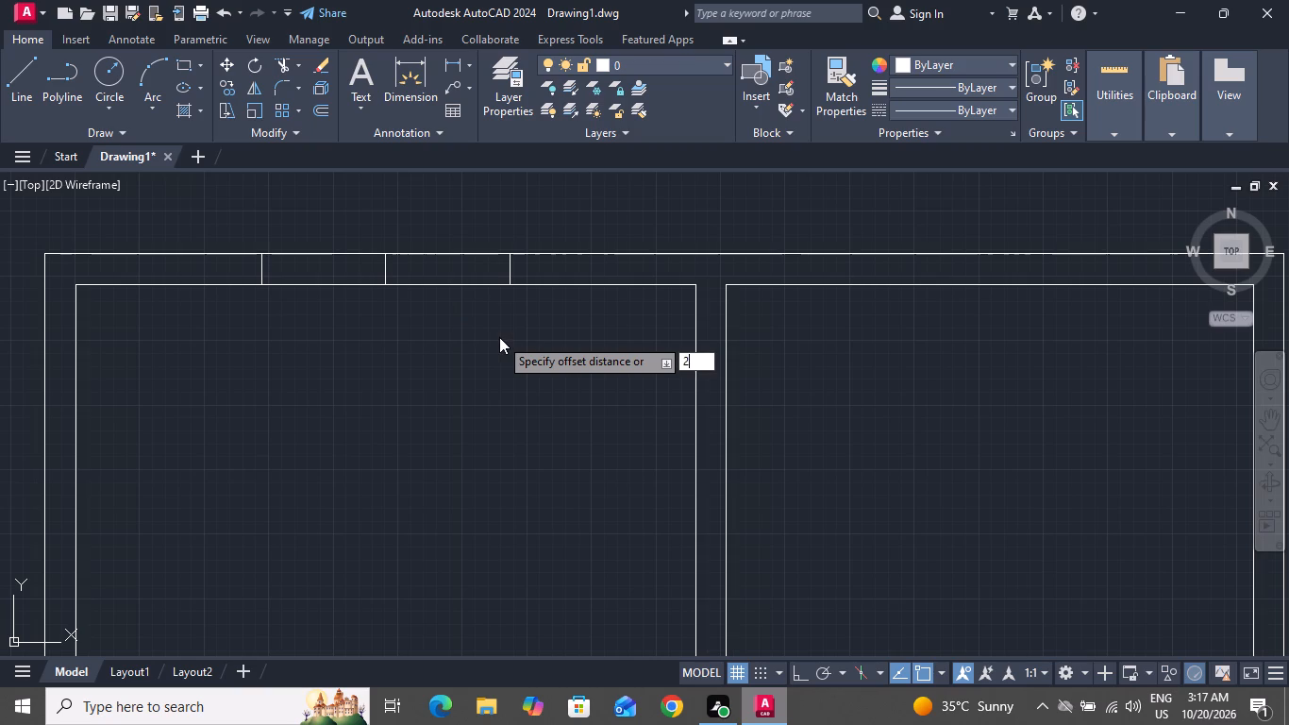
key("shift+quotedbl")
key("Return")
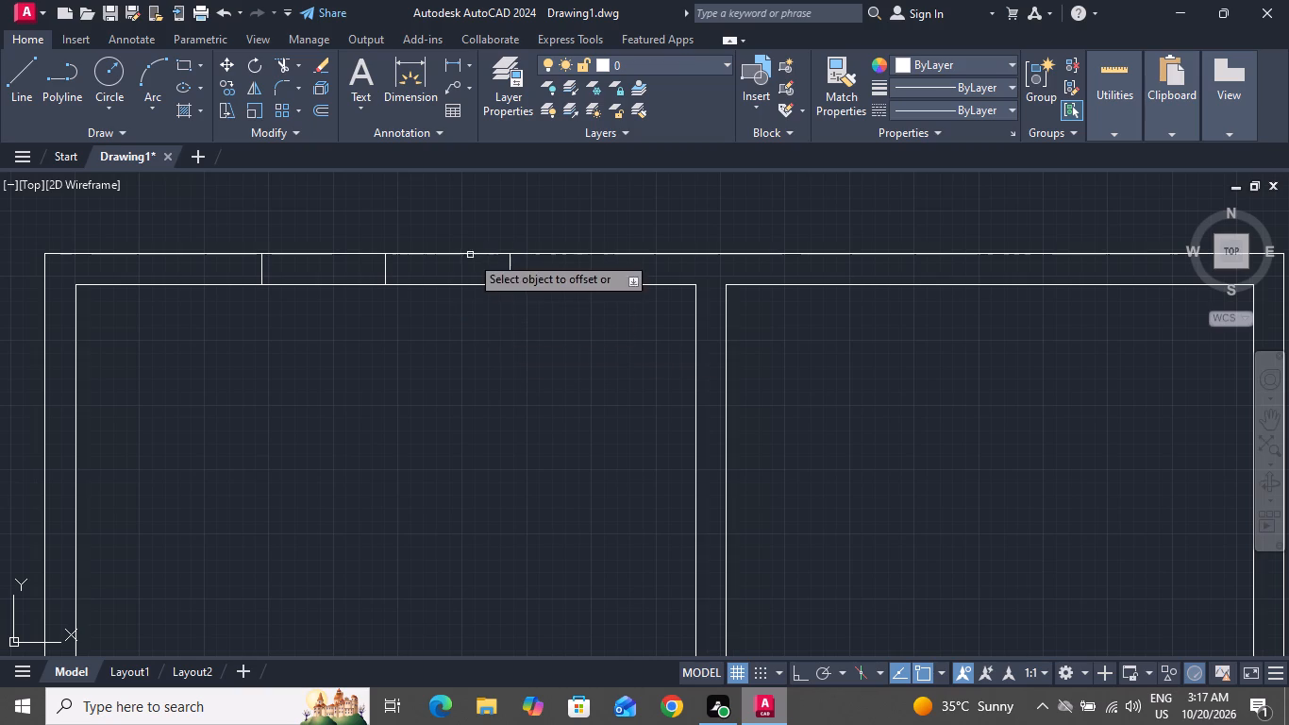
left_click(510, 279)
left_click(535, 276)
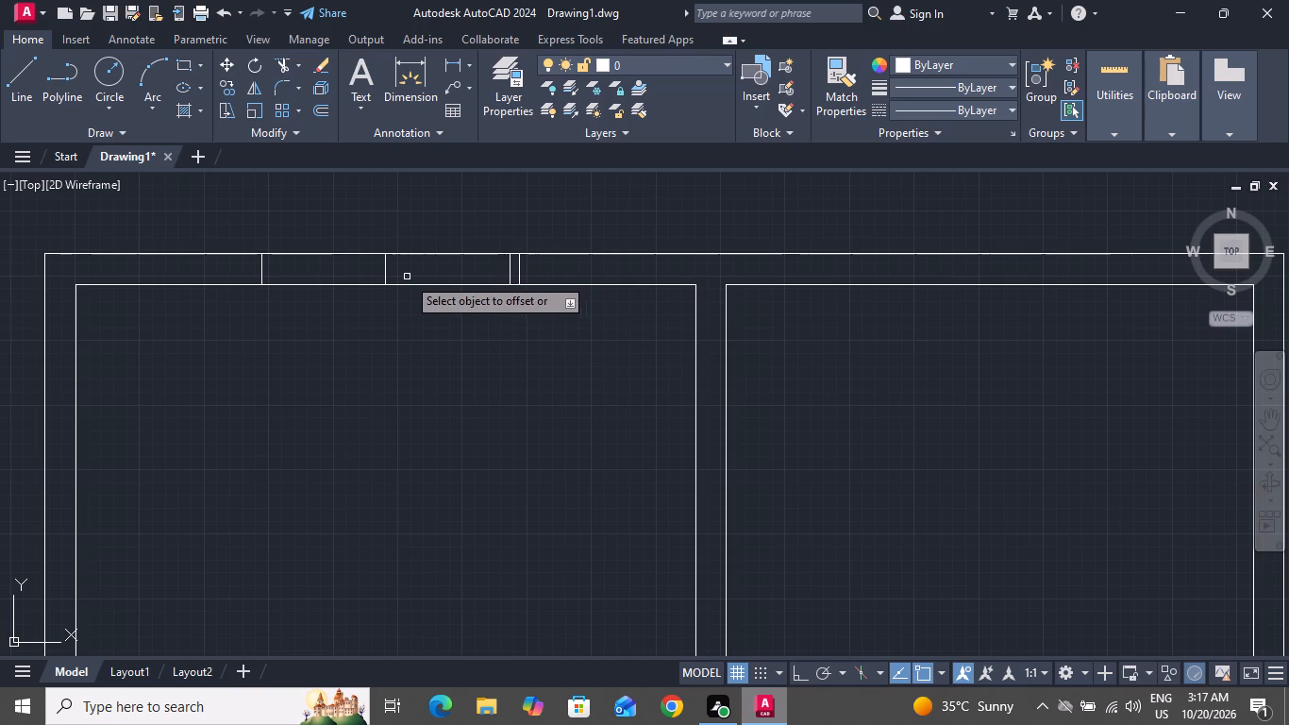
left_click(262, 271)
left_click(230, 271)
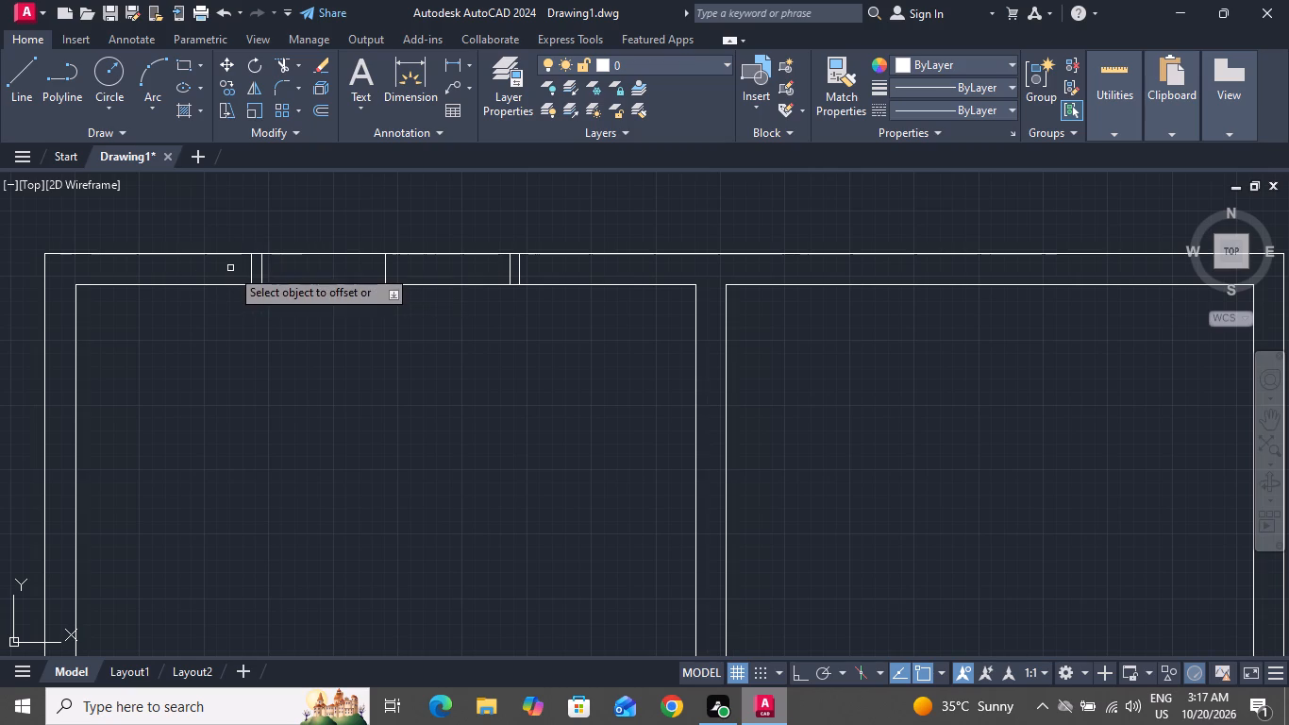
right_click(230, 268)
left_click(277, 308)
Draw a horizontal line between the midpoints of the inner jamb lines across the upper-left room's window opening.
left_click(33, 93)
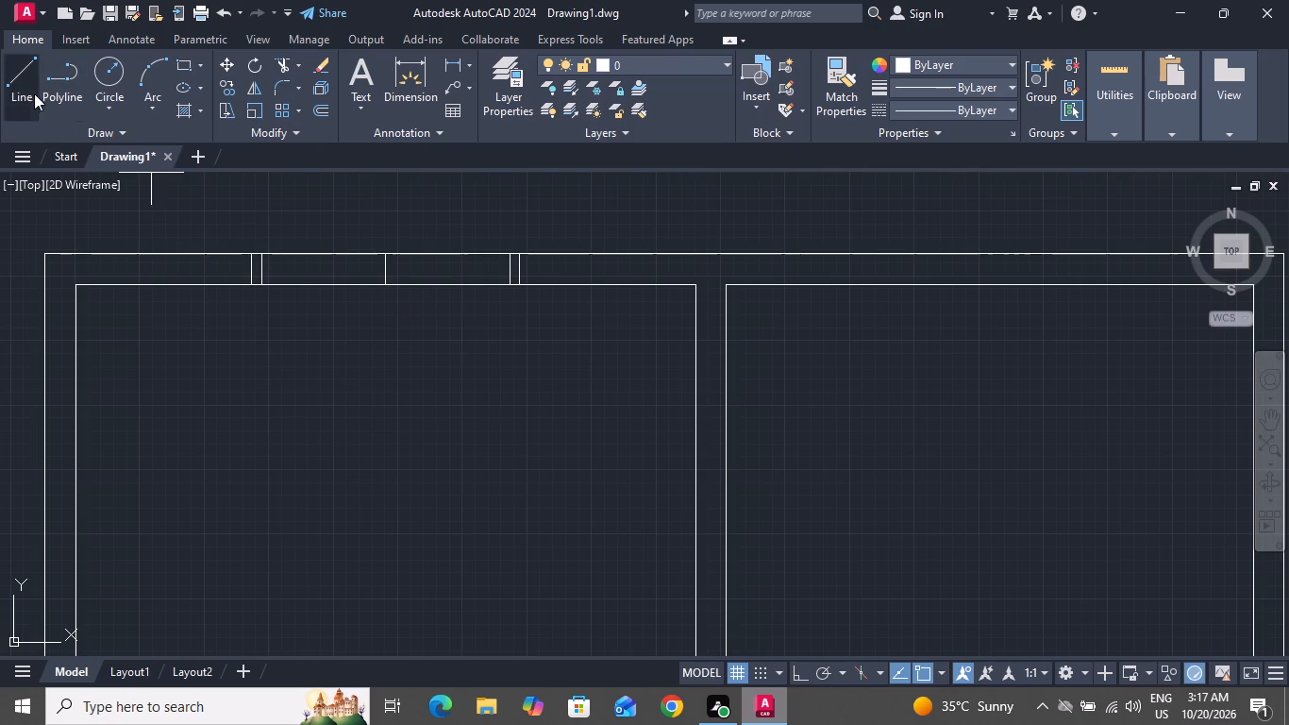
left_click(263, 271)
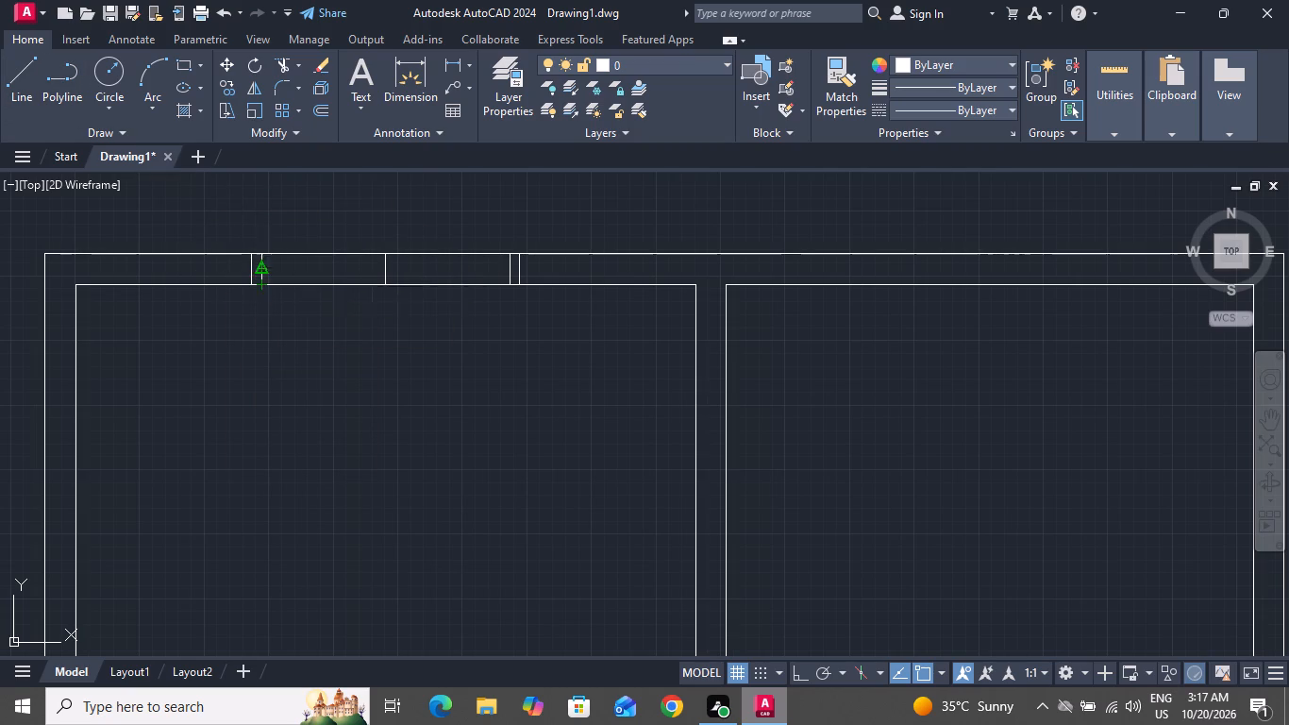
left_click(503, 263)
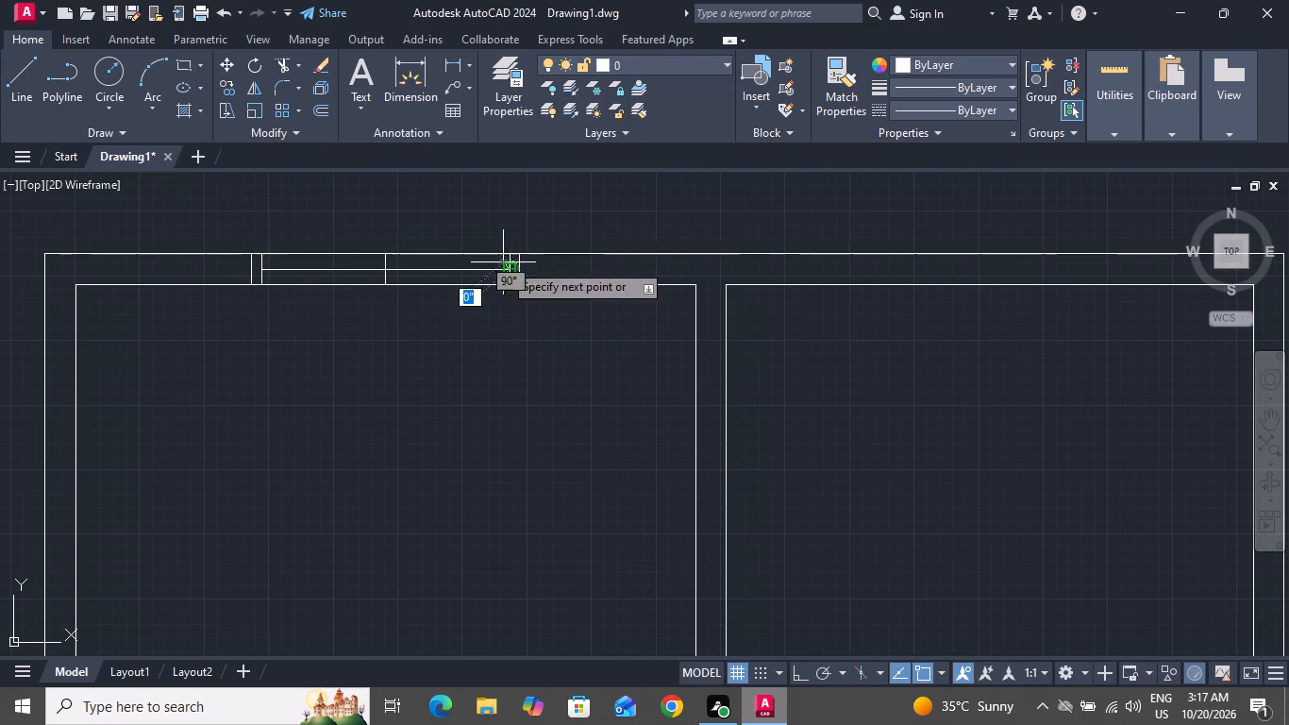
right_click(502, 261)
left_click(511, 286)
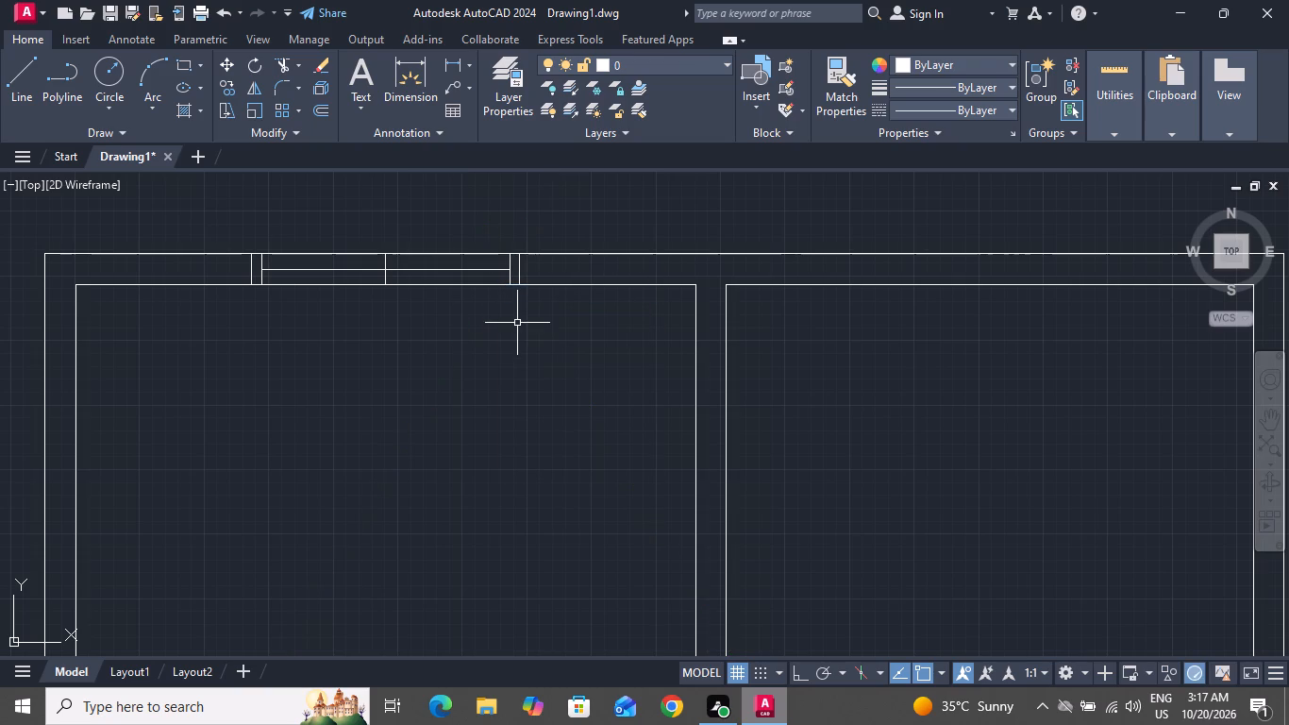
Offset the window's horizontal centre line by 1" both above and below.
key("o")
key("space")
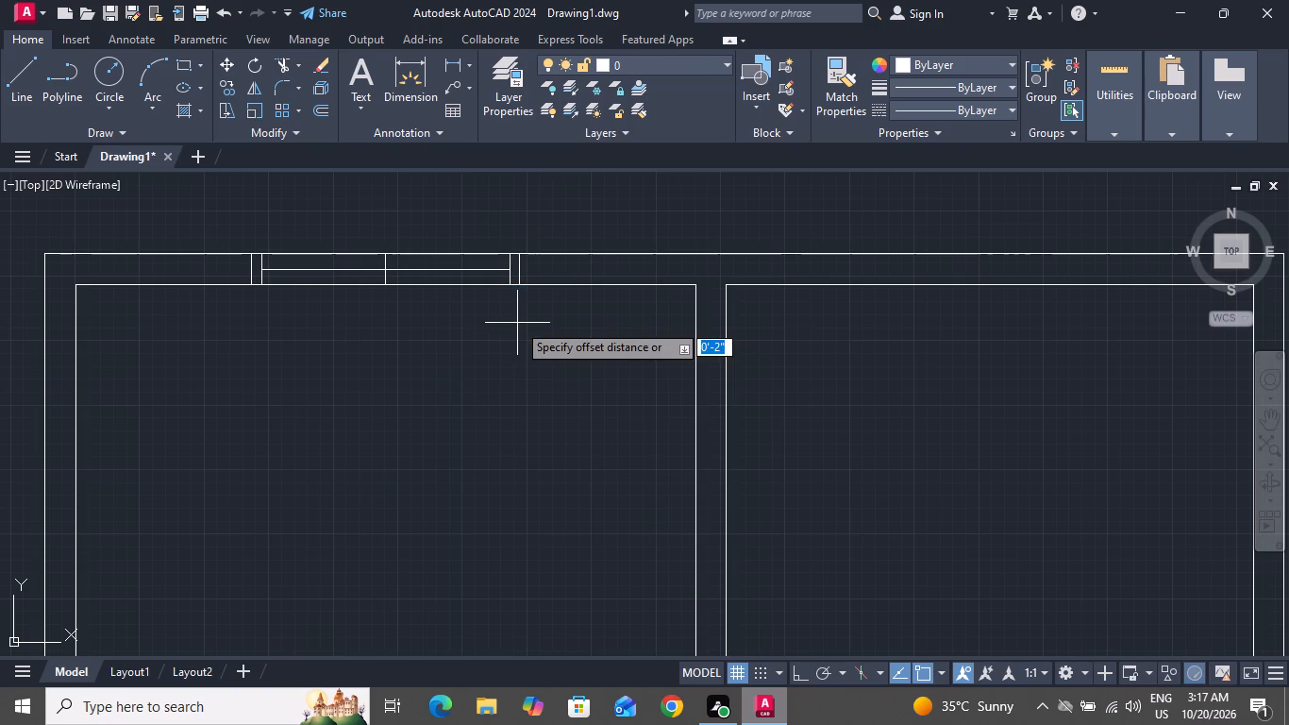
key("1")
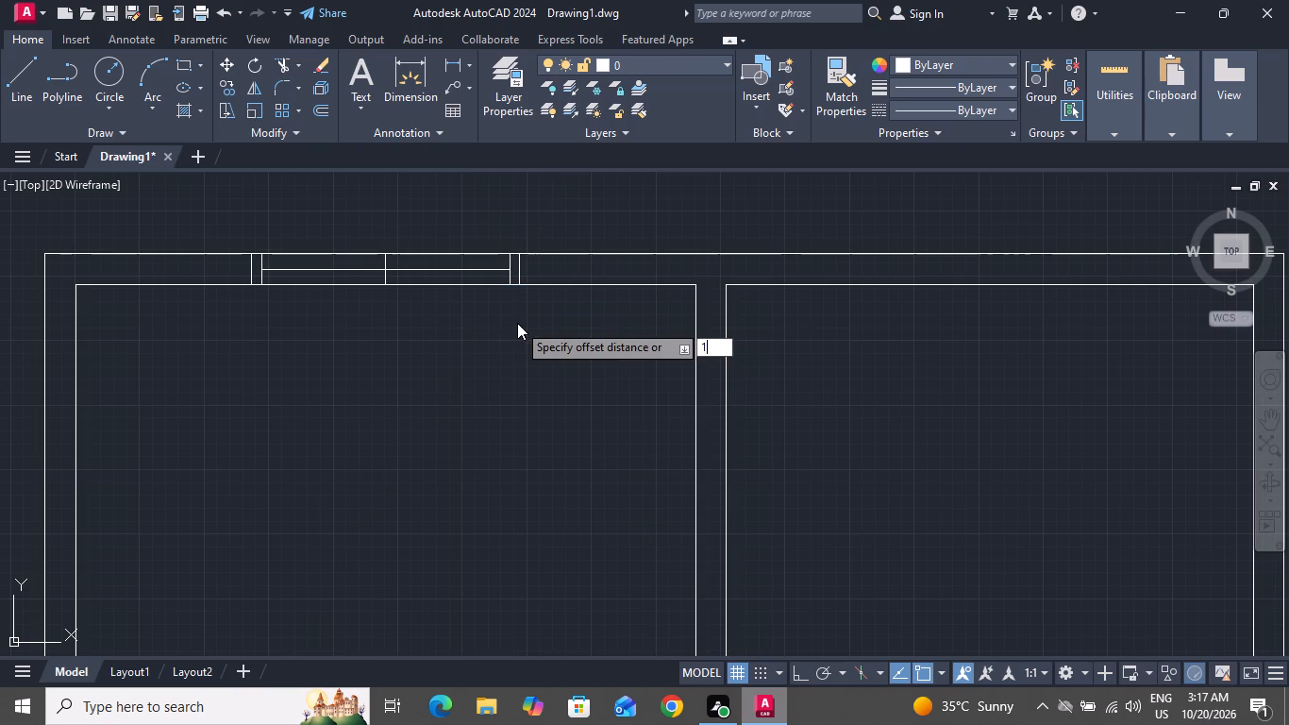
key("shift+quotedbl")
key("Return")
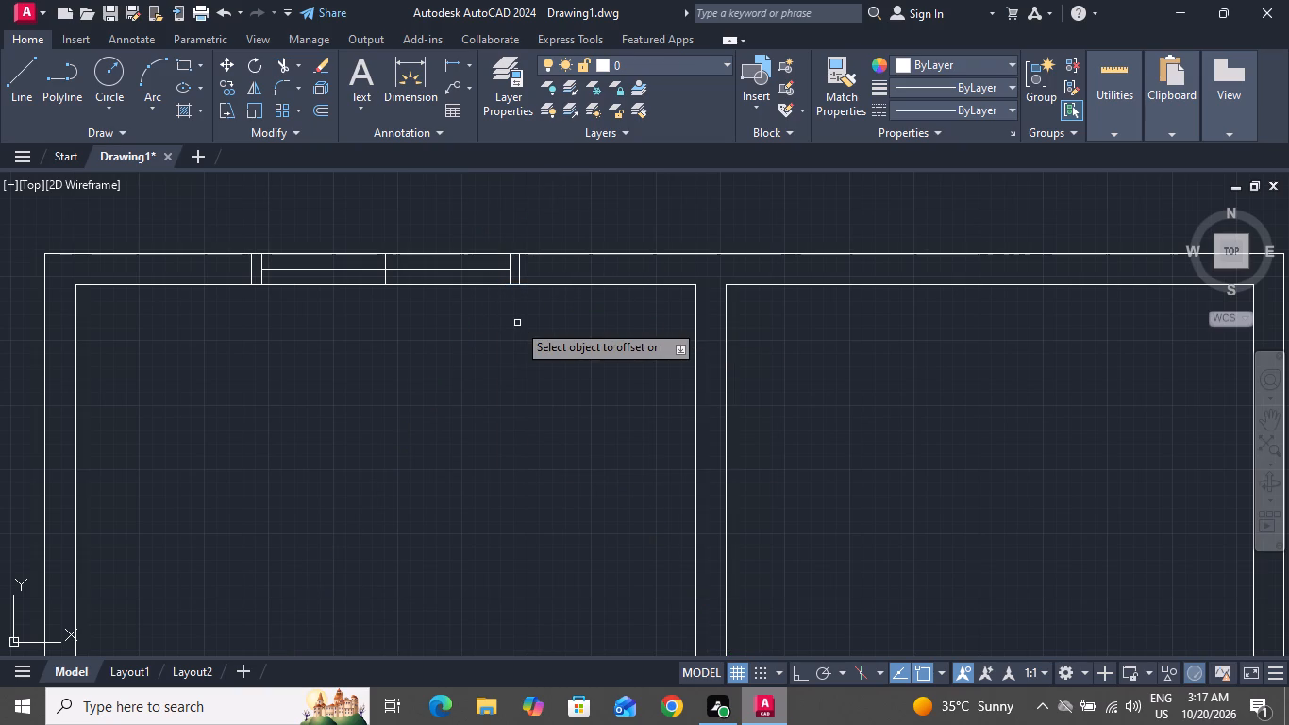
scroll(463, 267, "up", 2)
left_click(434, 278)
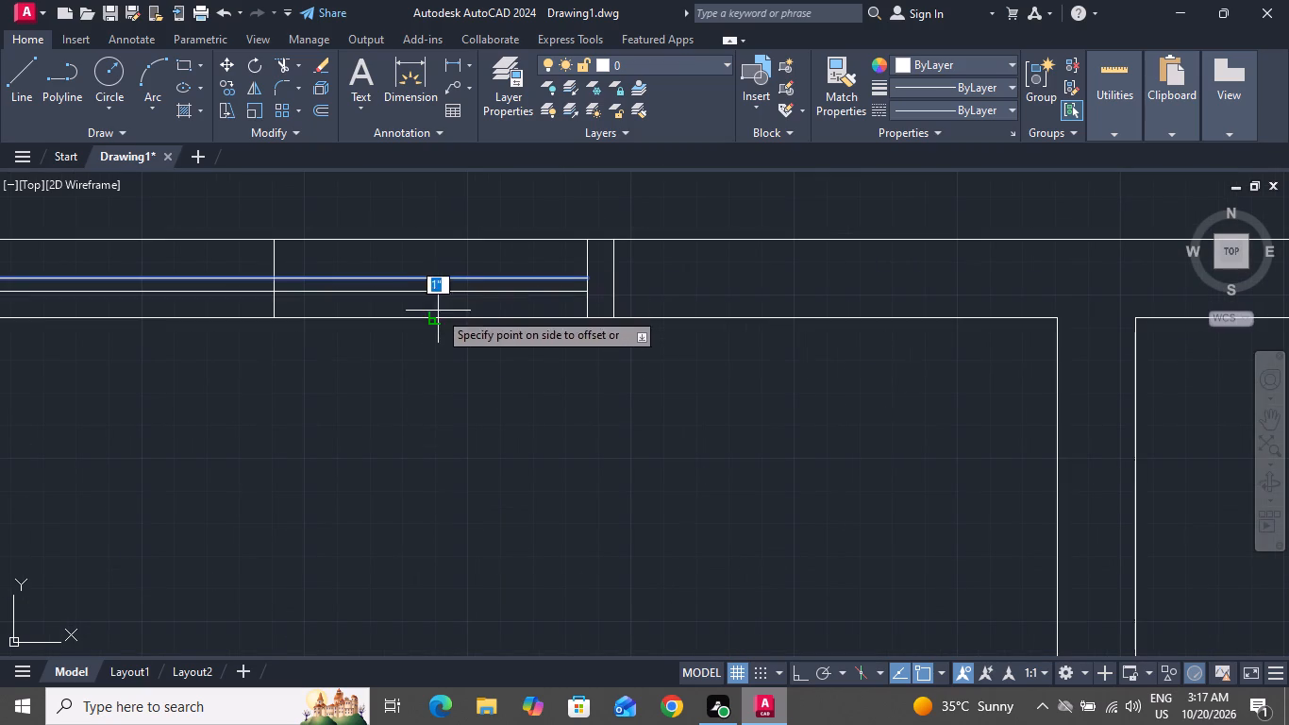
left_click(439, 312)
left_click(446, 279)
left_click(449, 257)
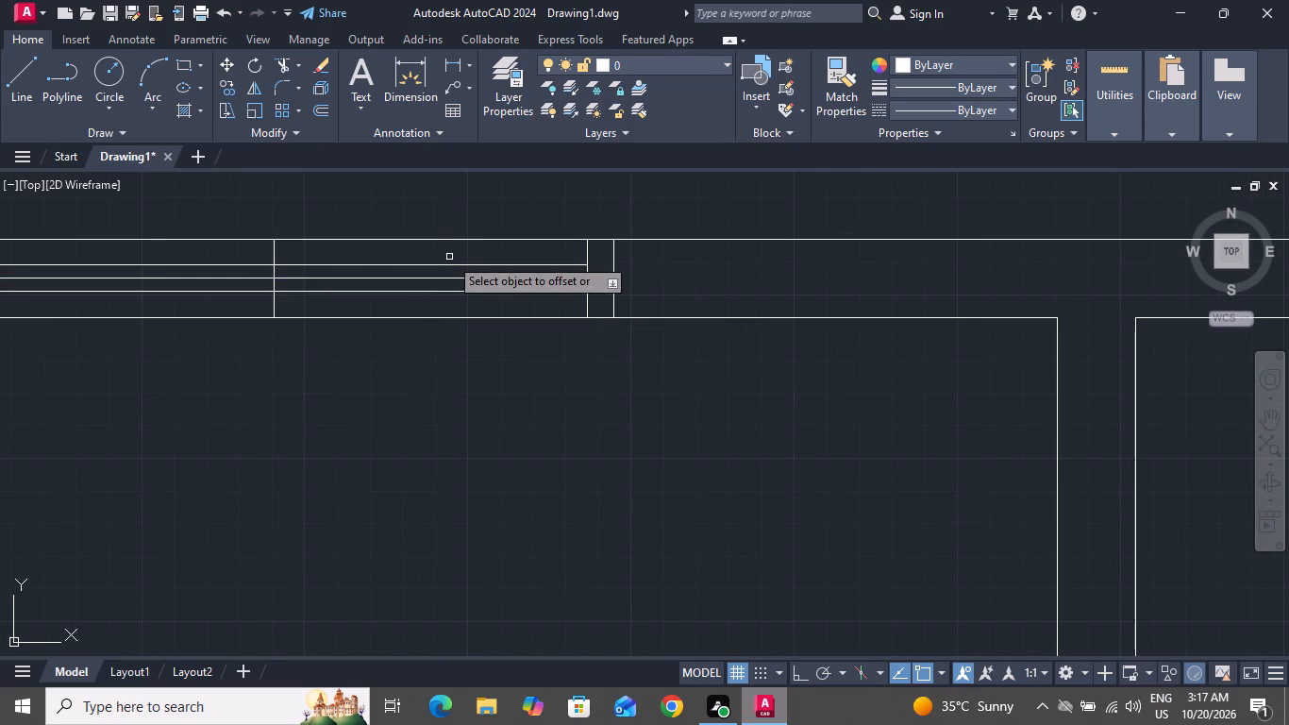
right_click(449, 257)
left_click(457, 285)
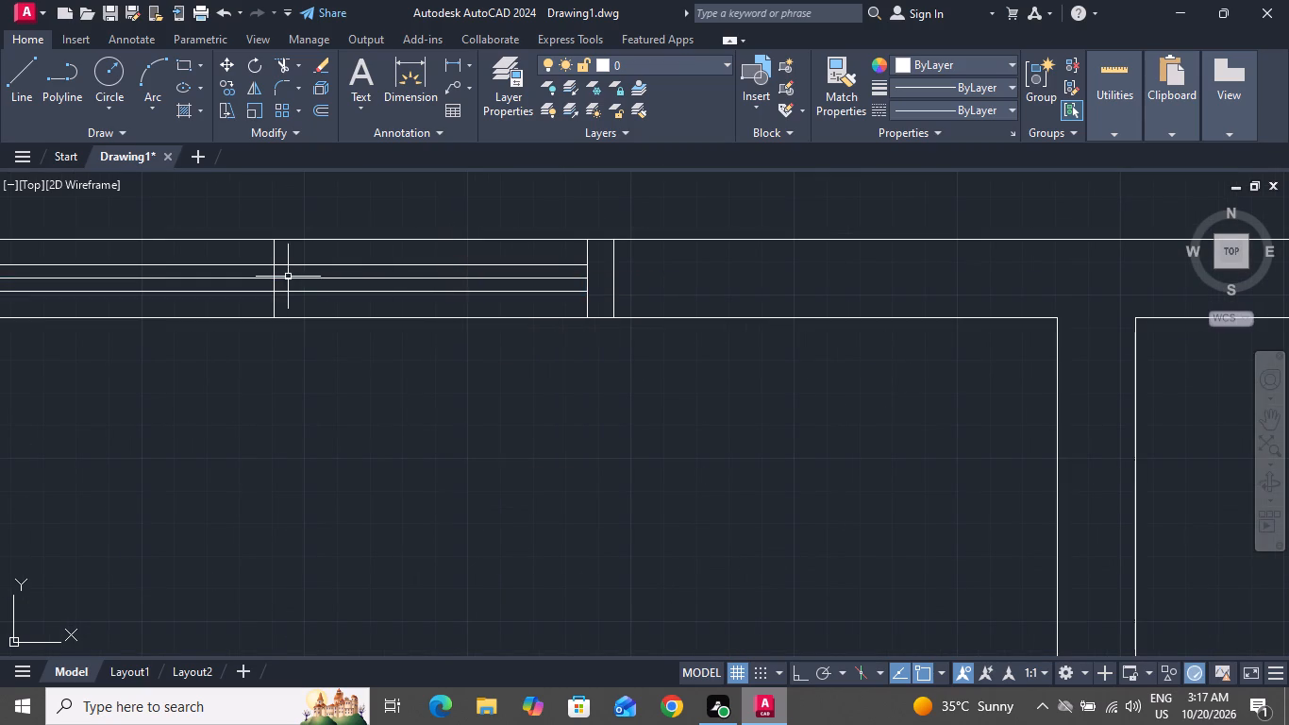
Delete the horizontal centre line and the vertical midpoint line from the upper-left room's window.
scroll(284, 278, "up", 2)
left_click(282, 266)
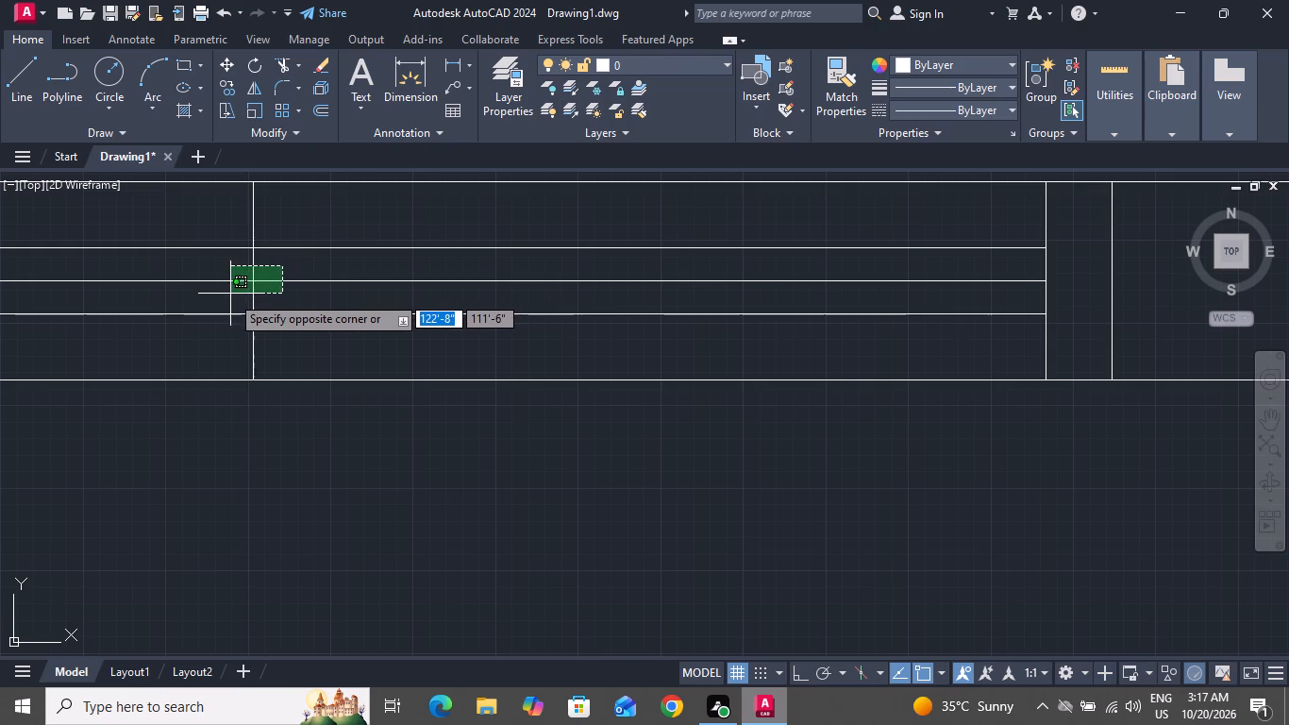
left_click(226, 304)
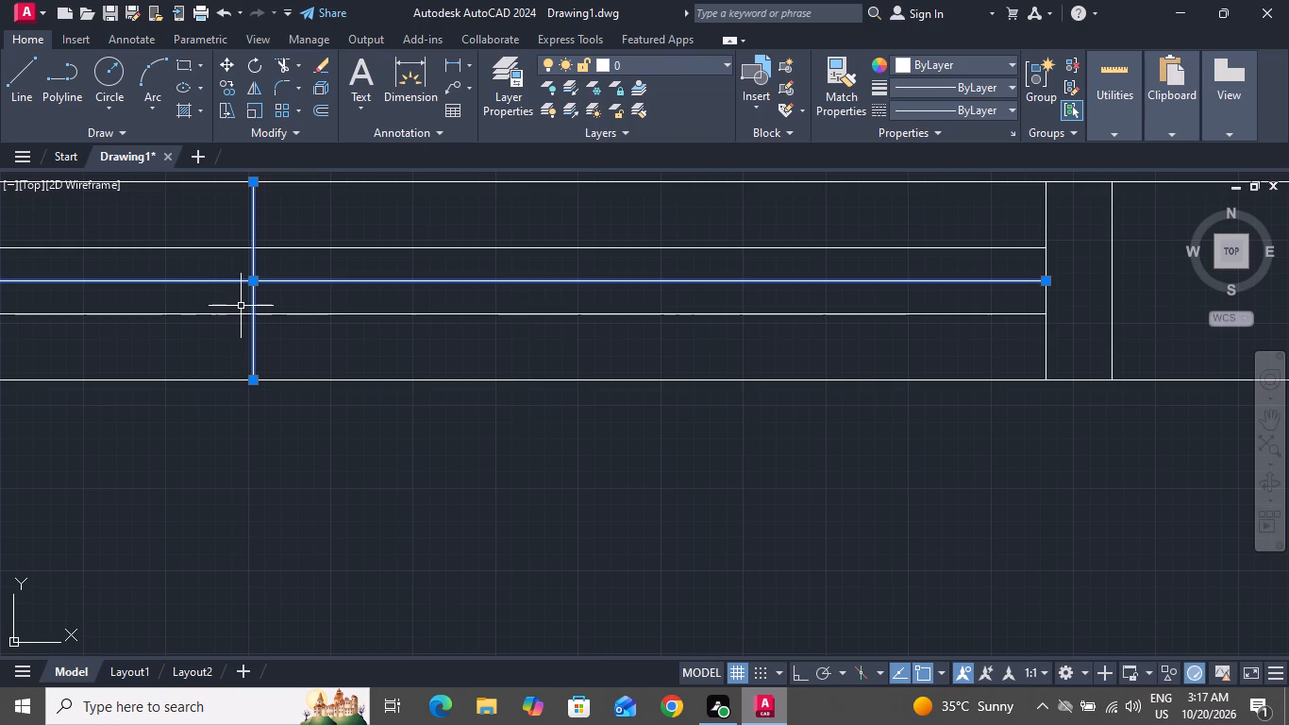
key("Delete")
scroll(235, 355, "down", 3)
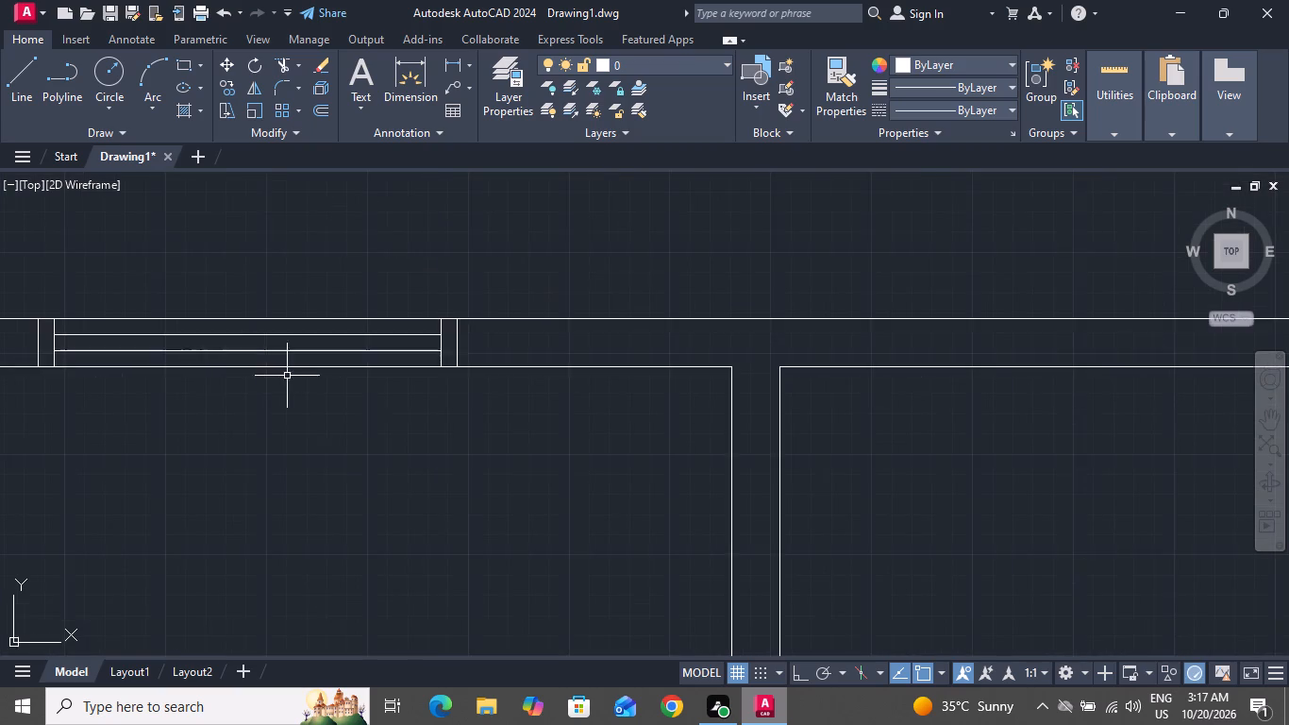
scroll(292, 373, "down", 4)
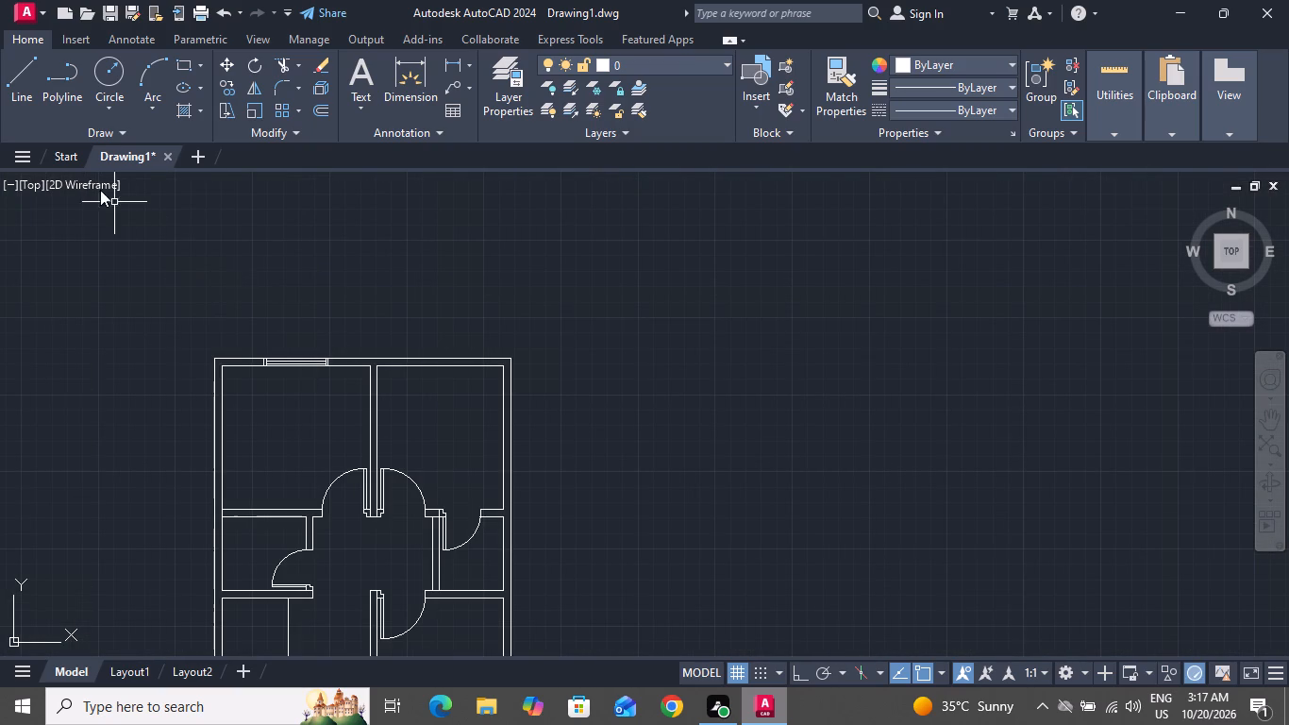
Draw a short line across the top exterior wall's thickness at the midpoint of the upper-right room's inner wall line.
left_click(19, 88)
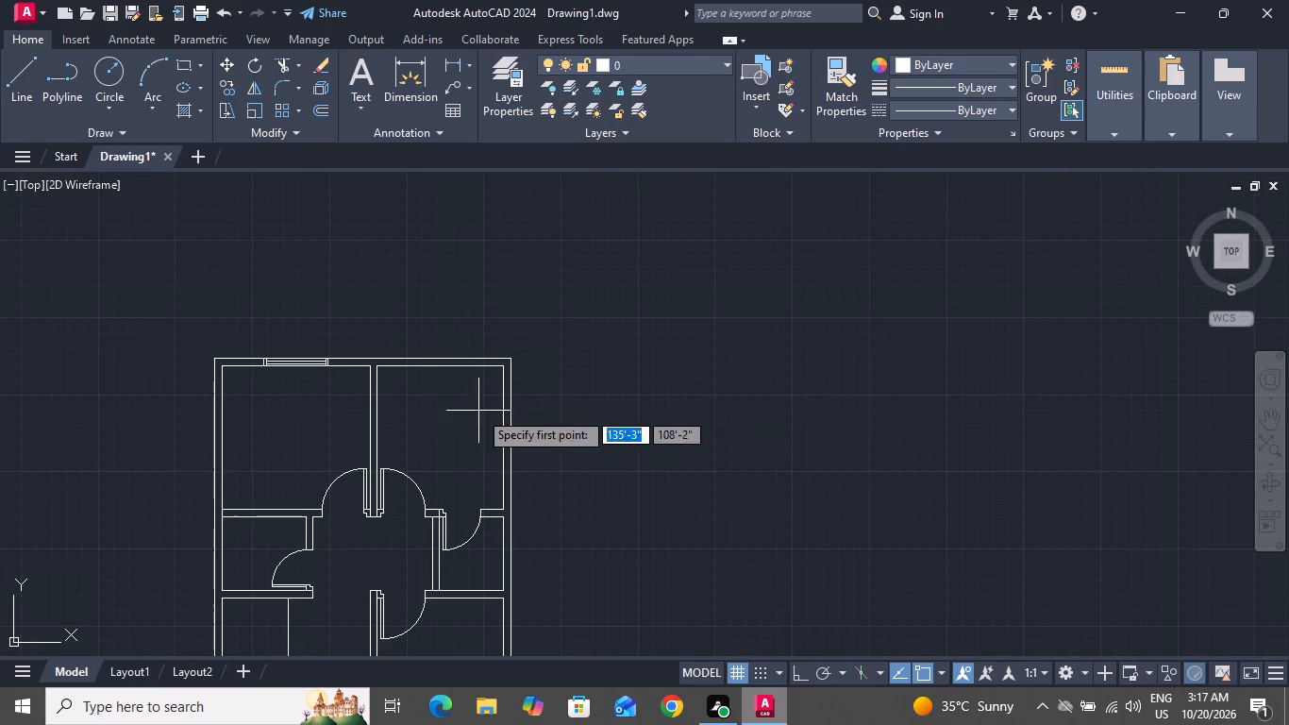
scroll(443, 378, "up", 2)
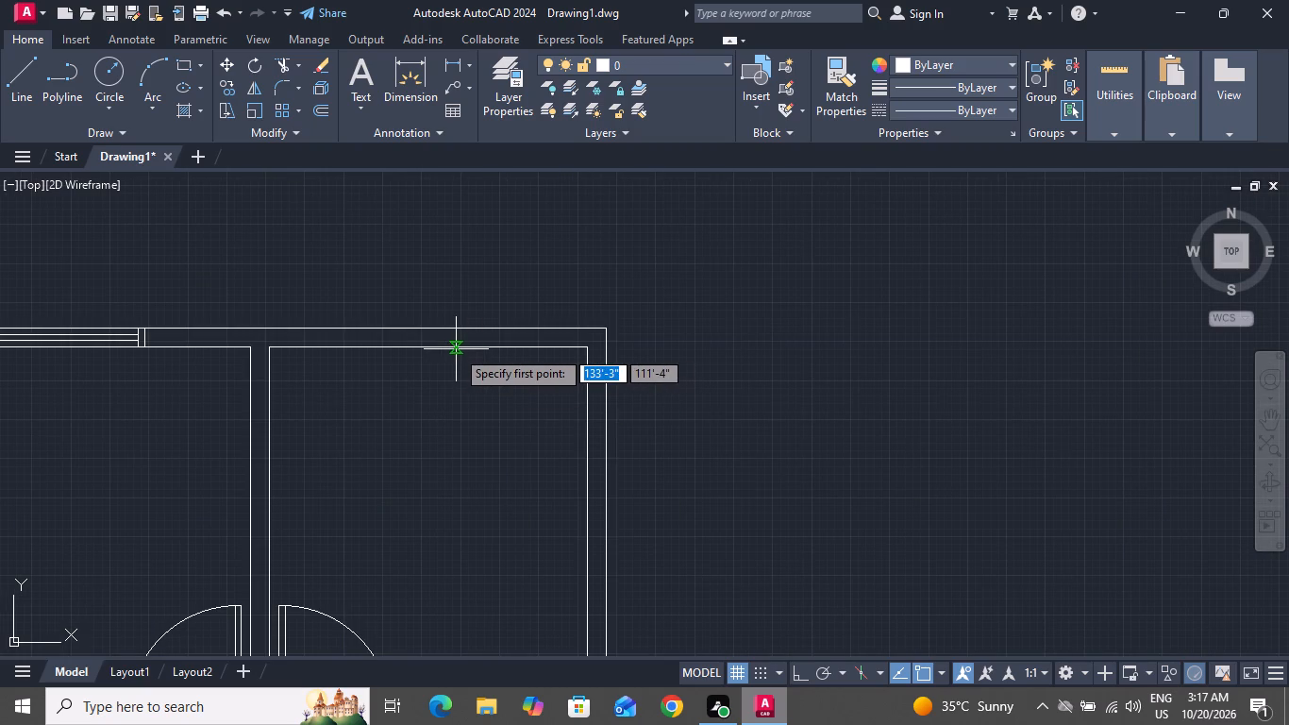
left_click(432, 350)
left_click(432, 331)
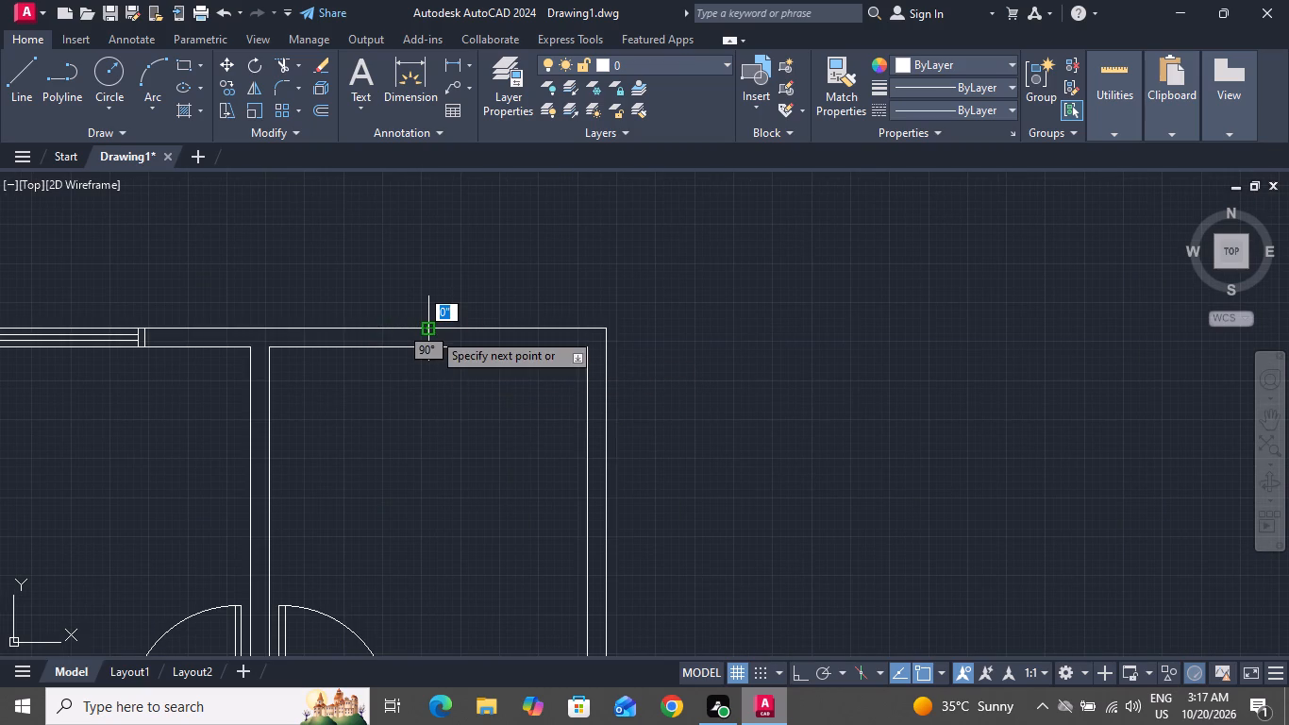
right_click(432, 331)
left_click(455, 355)
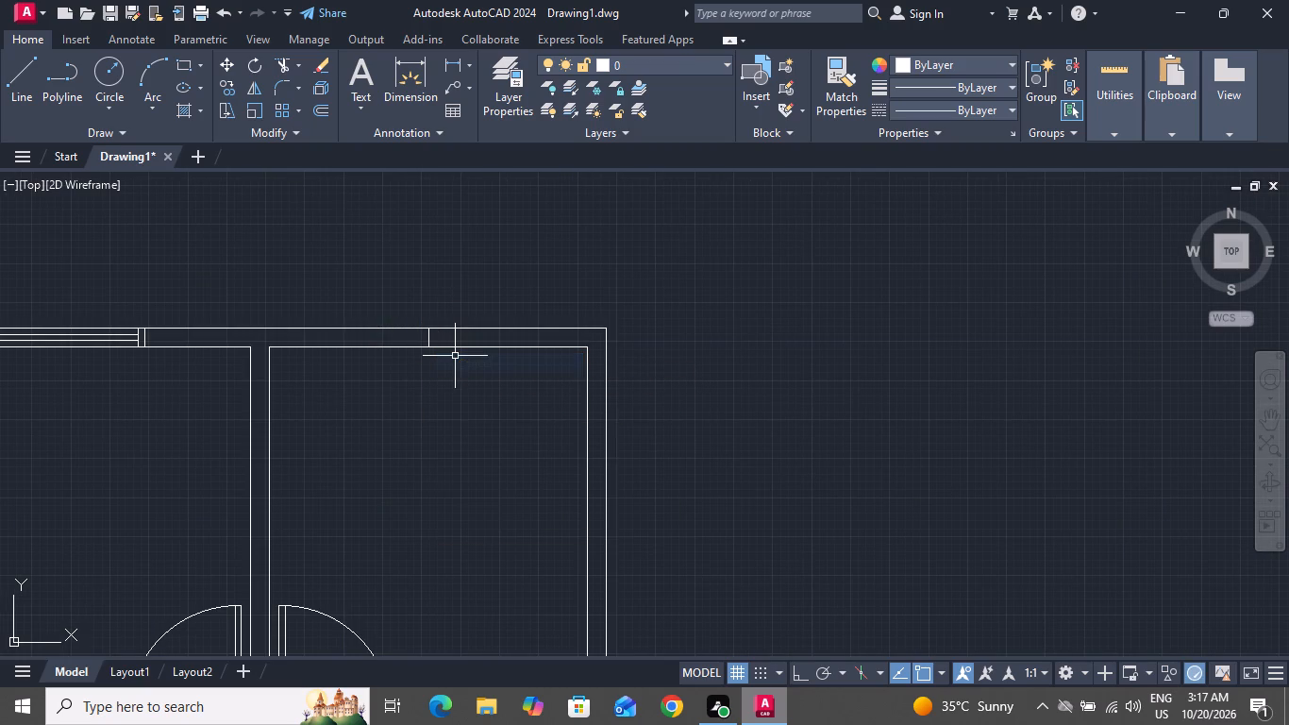
Offset the upper-right room's short top-wall line by 2' to both its left and right sides.
key("o")
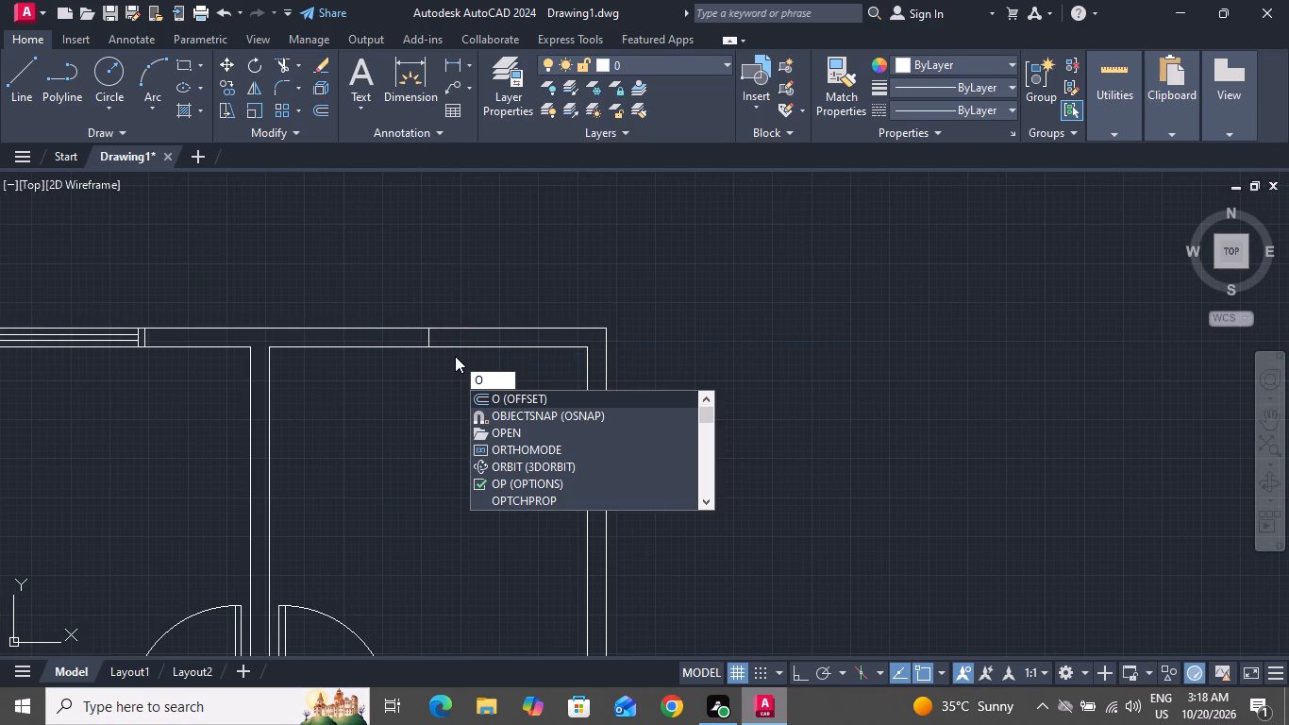
key("space")
key("2")
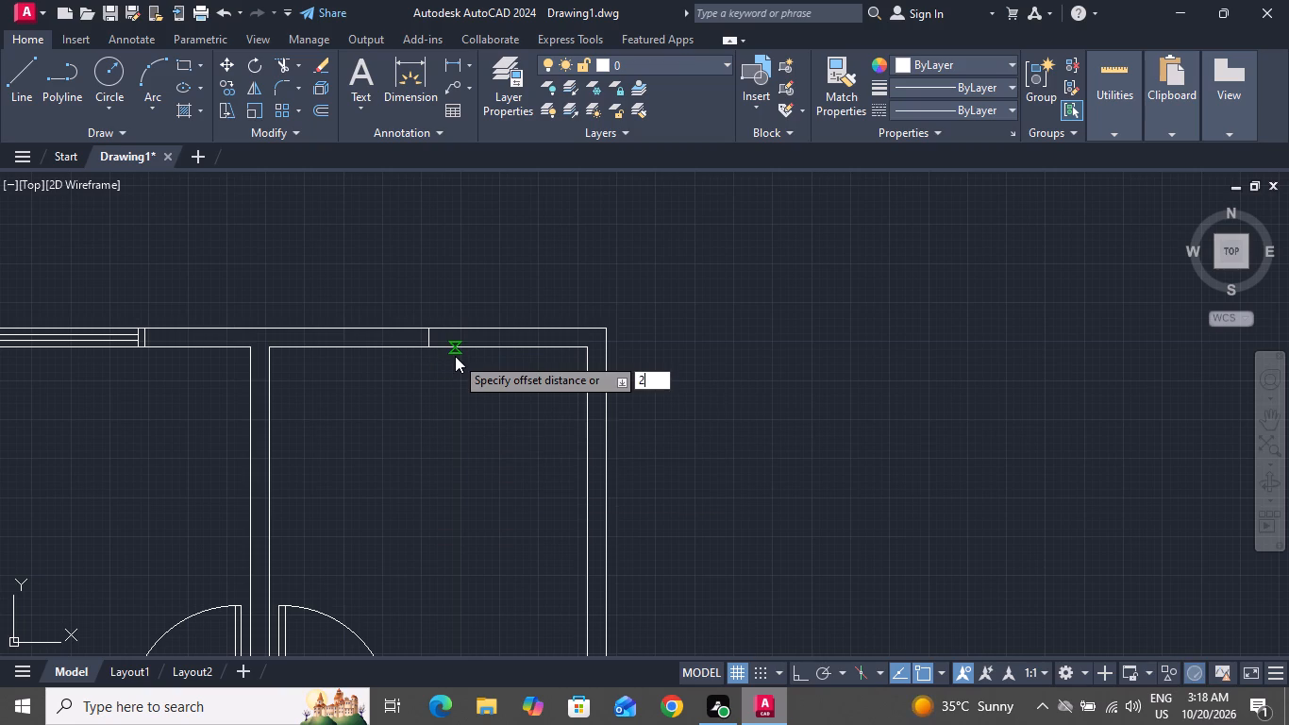
key("apostrophe")
key("Return")
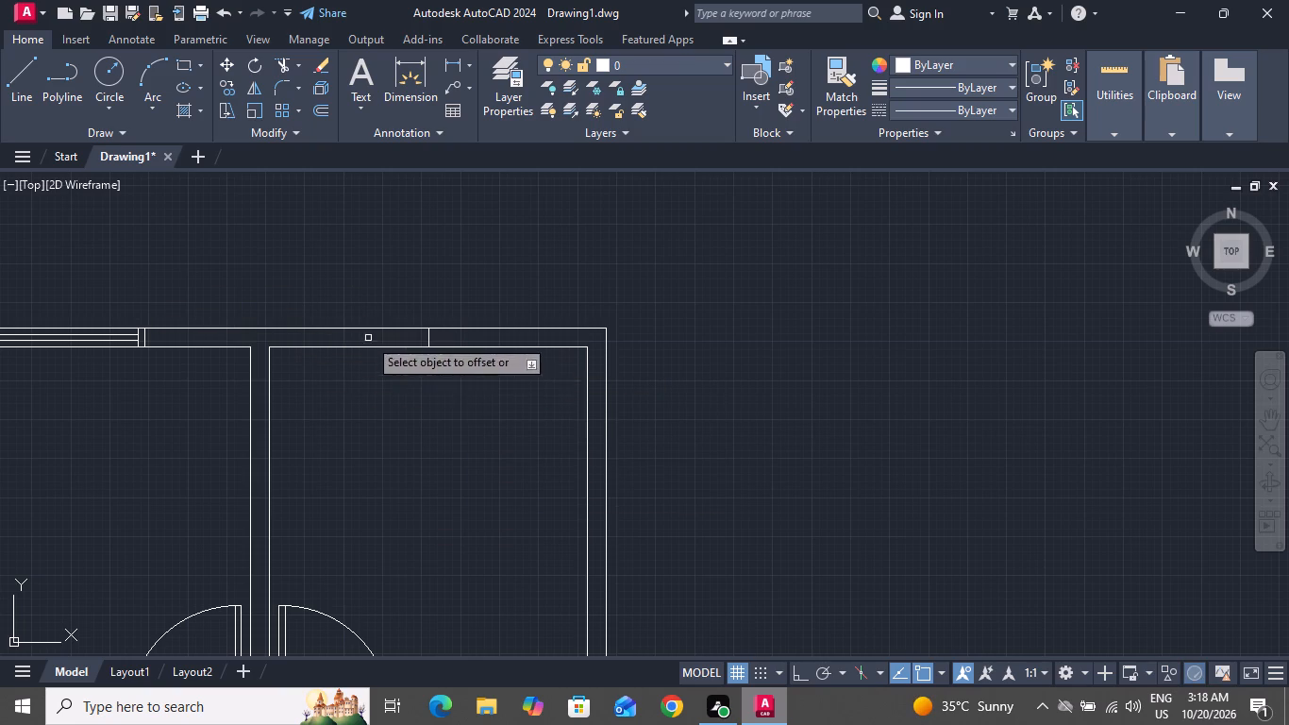
scroll(435, 358, "up", 1)
left_click(420, 329)
left_click(470, 329)
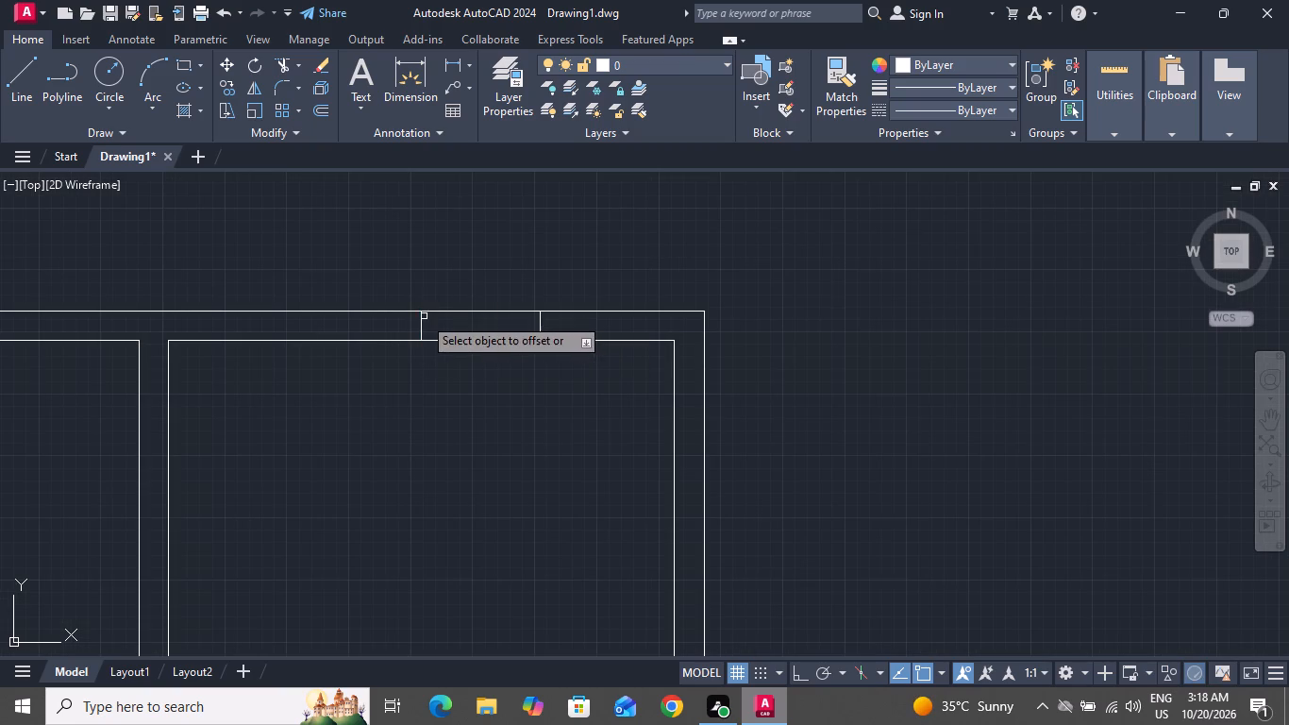
left_click(421, 315)
left_click(333, 329)
right_click(349, 333)
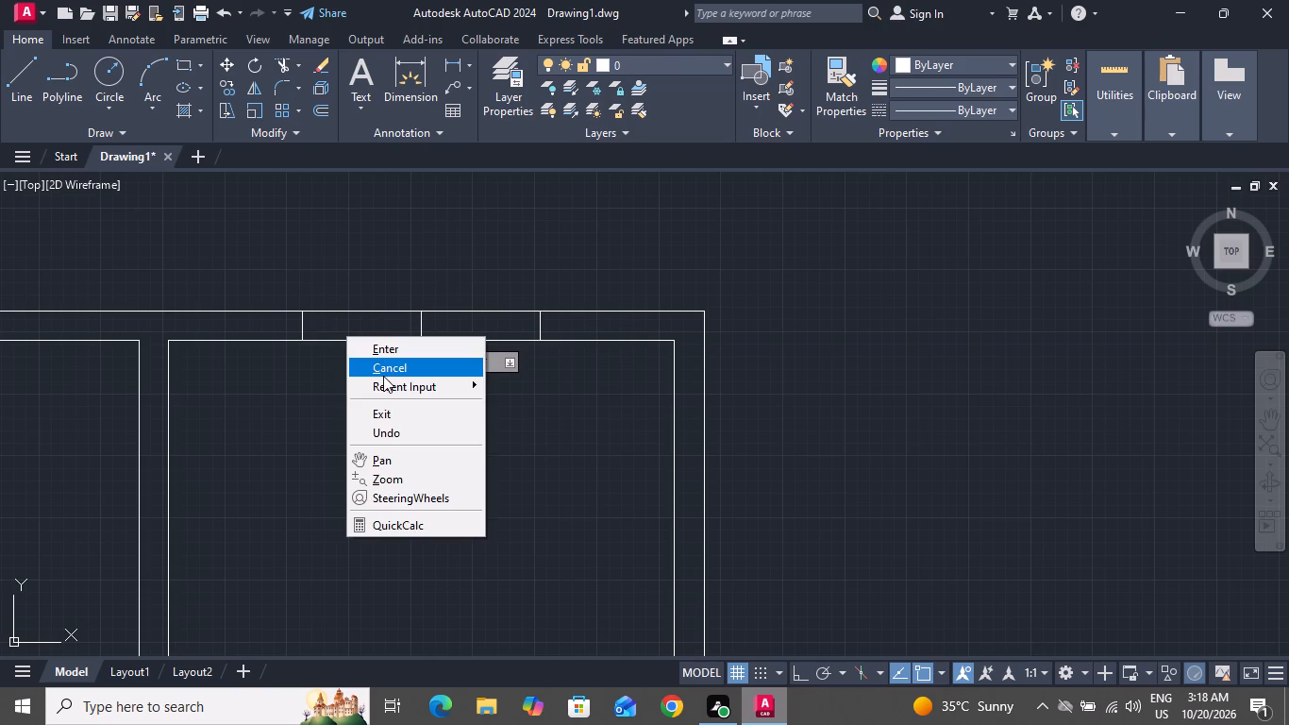
left_click(385, 370)
Offset the two end lines of the upper-right room's top-wall opening by 2" outward to form the window jambs.
type("O")
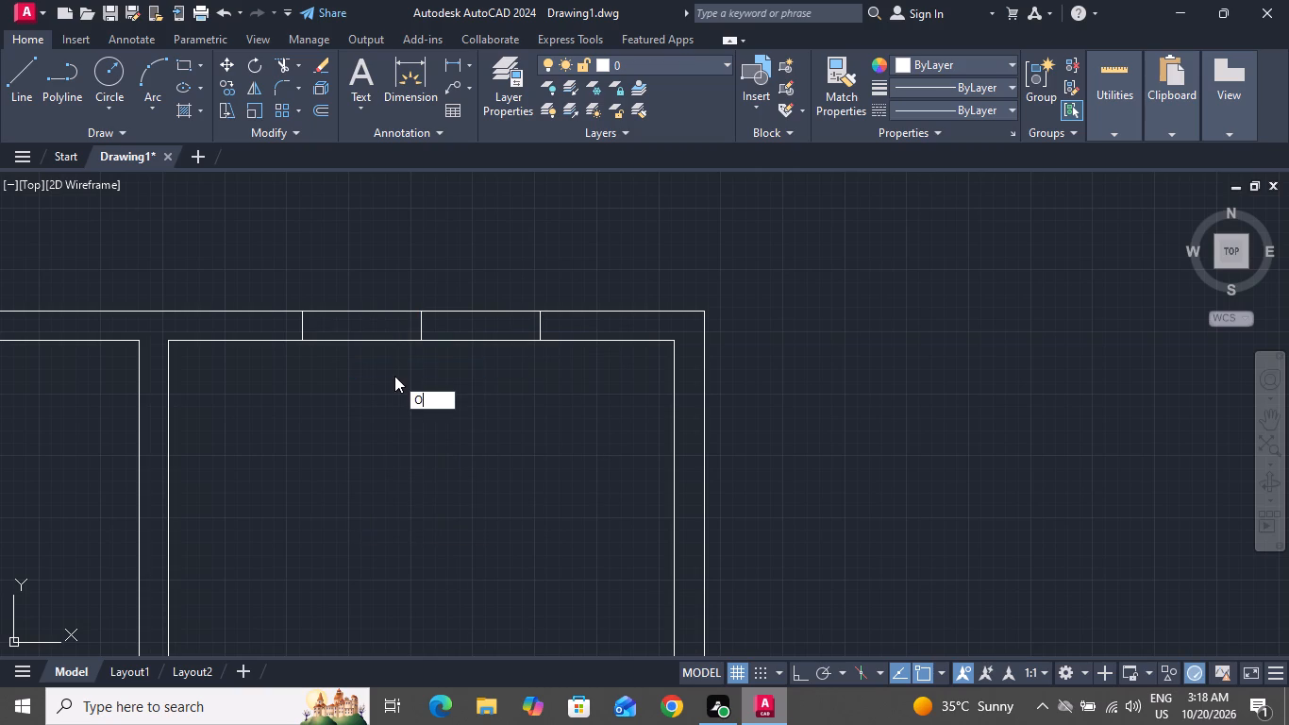
key("space")
key("2")
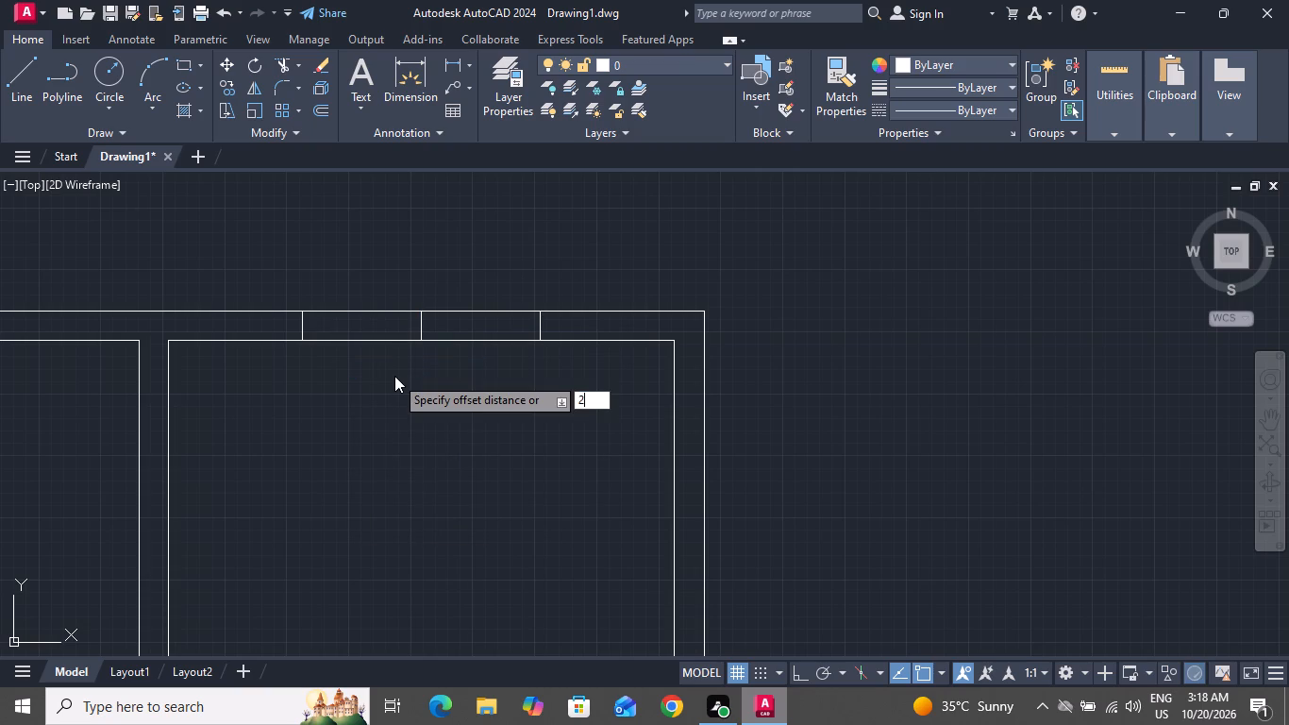
key("shift+quotedbl")
key("Return")
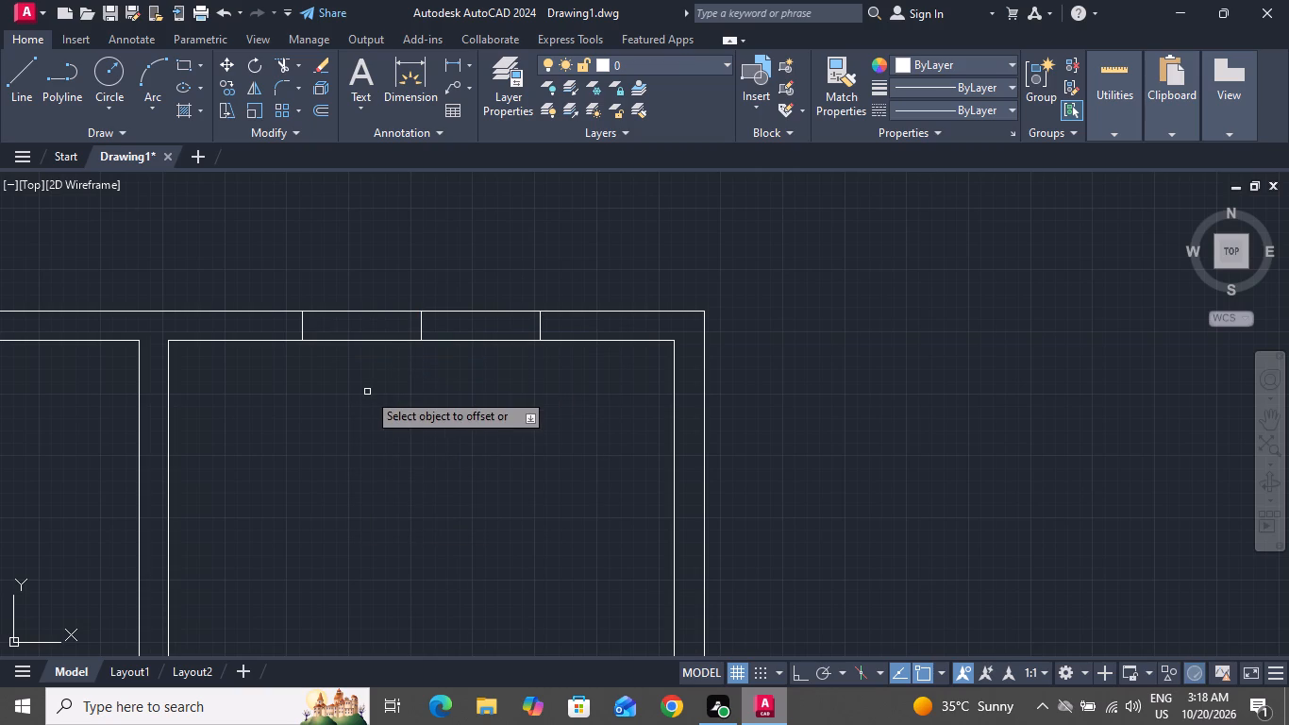
left_click(304, 326)
left_click(284, 332)
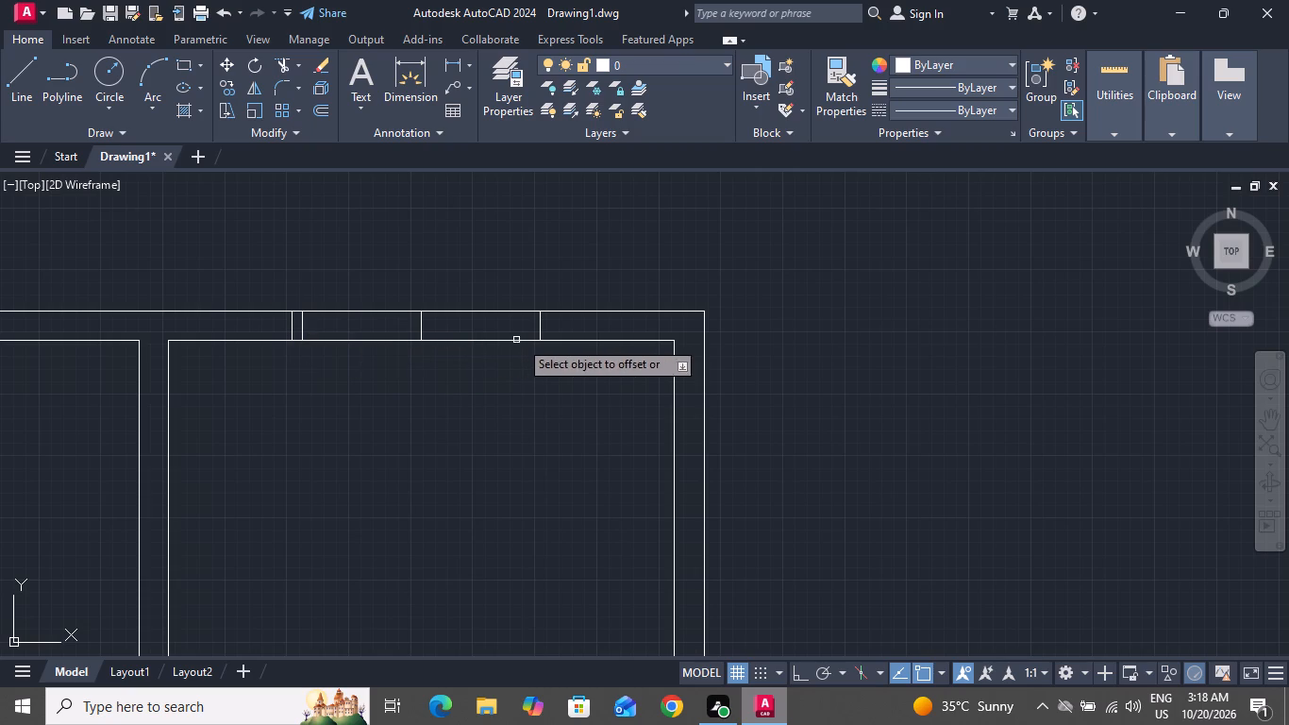
left_click(542, 330)
left_click(565, 329)
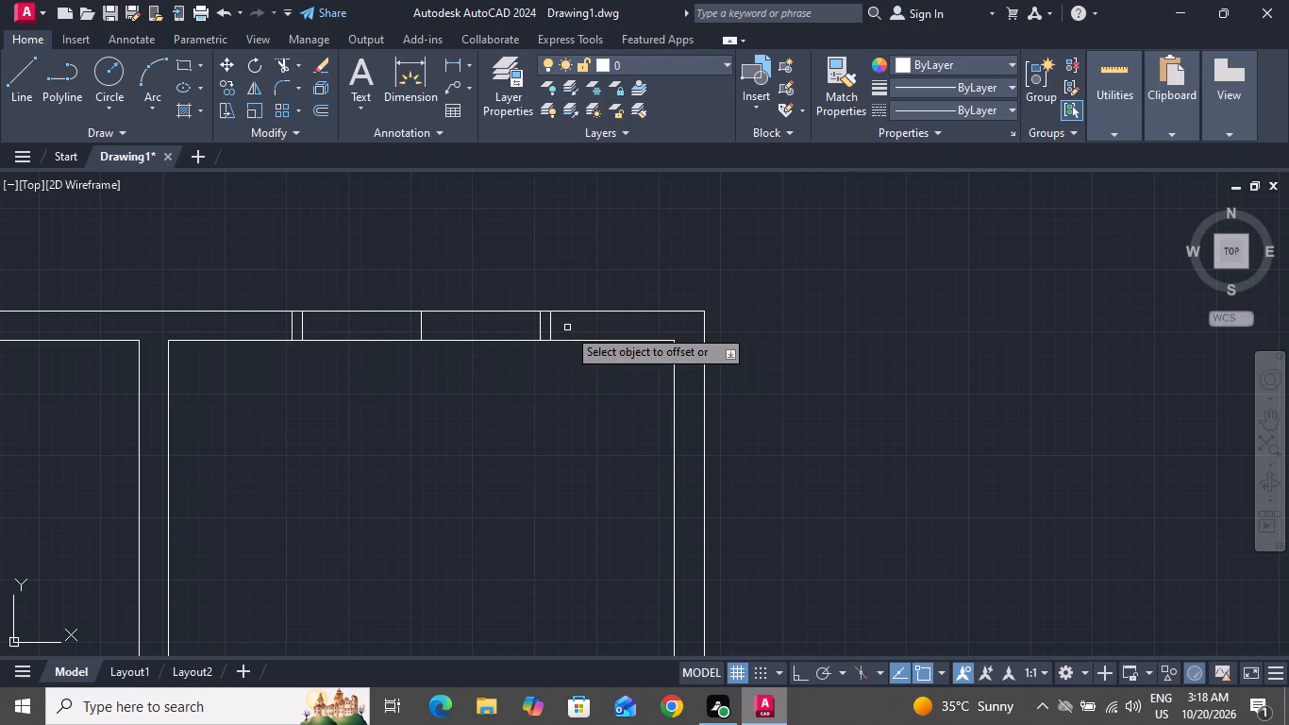
Draw a horizontal centre line between the inner jamb lines of the upper-right room's window, from midpoint to midpoint.
right_click(567, 328)
left_click(608, 349)
left_click(32, 74)
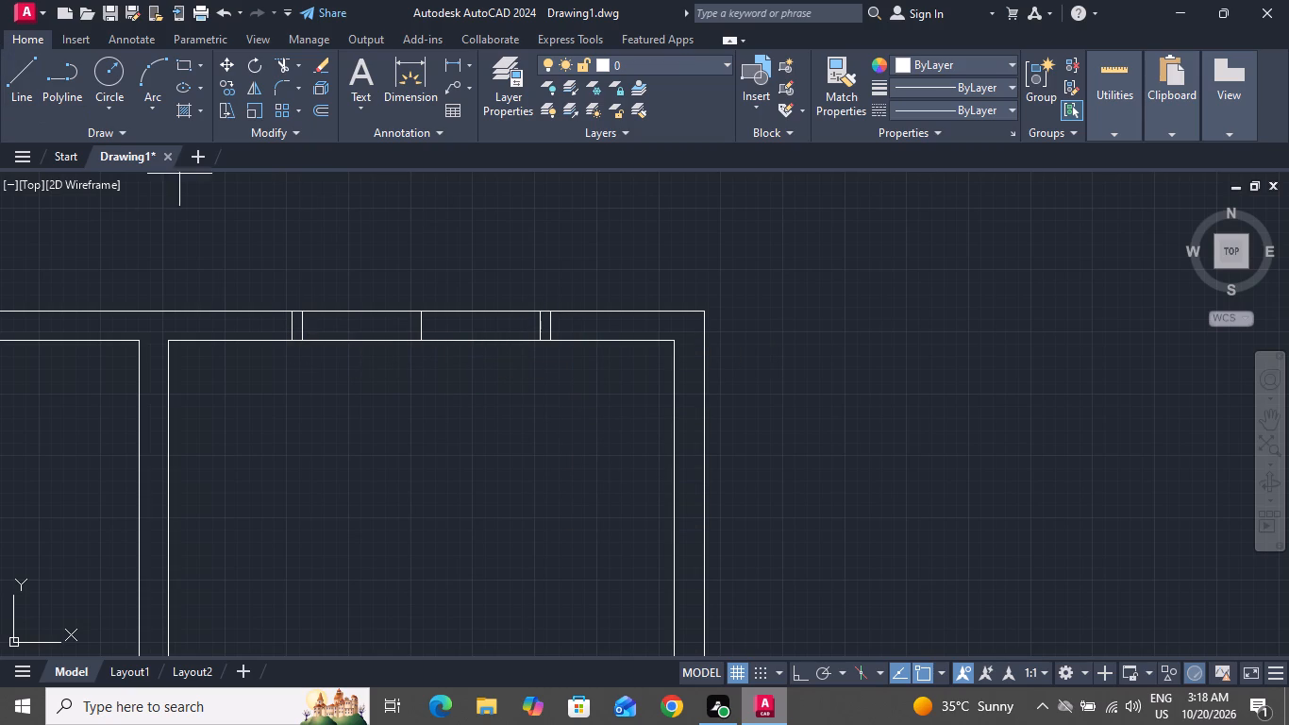
left_click(303, 325)
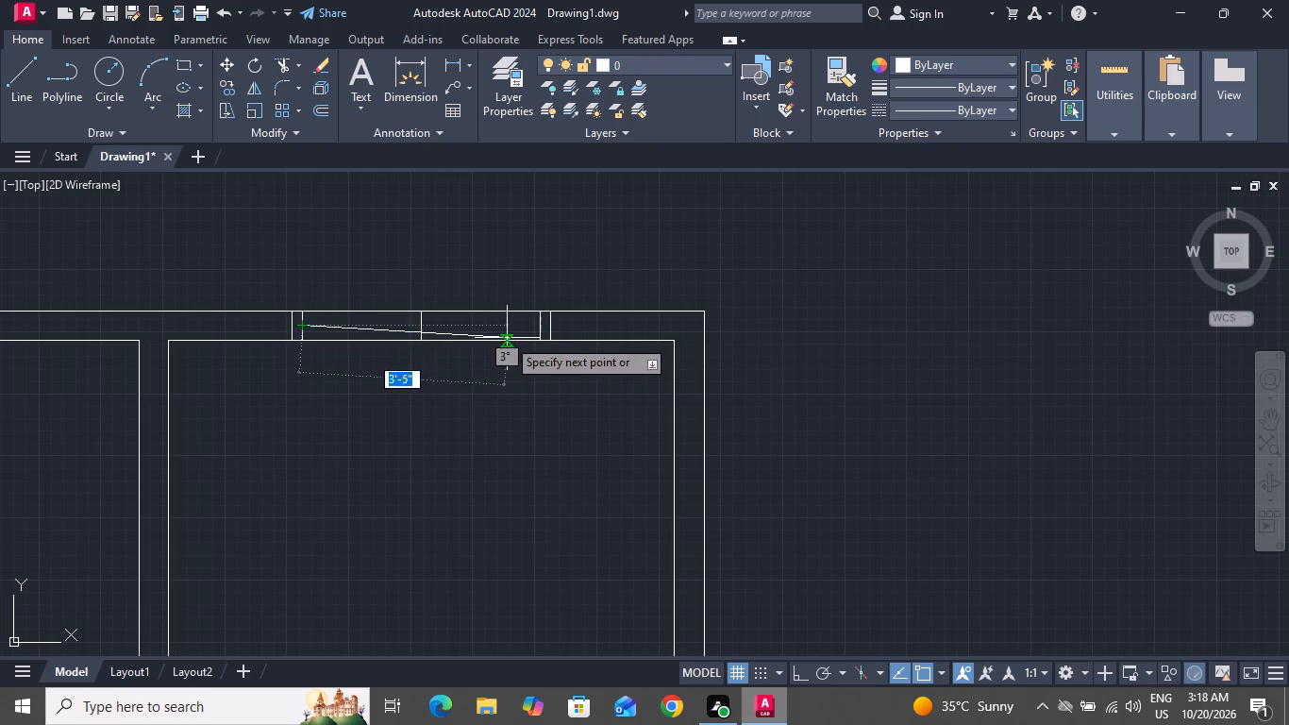
left_click(537, 326)
right_click(536, 329)
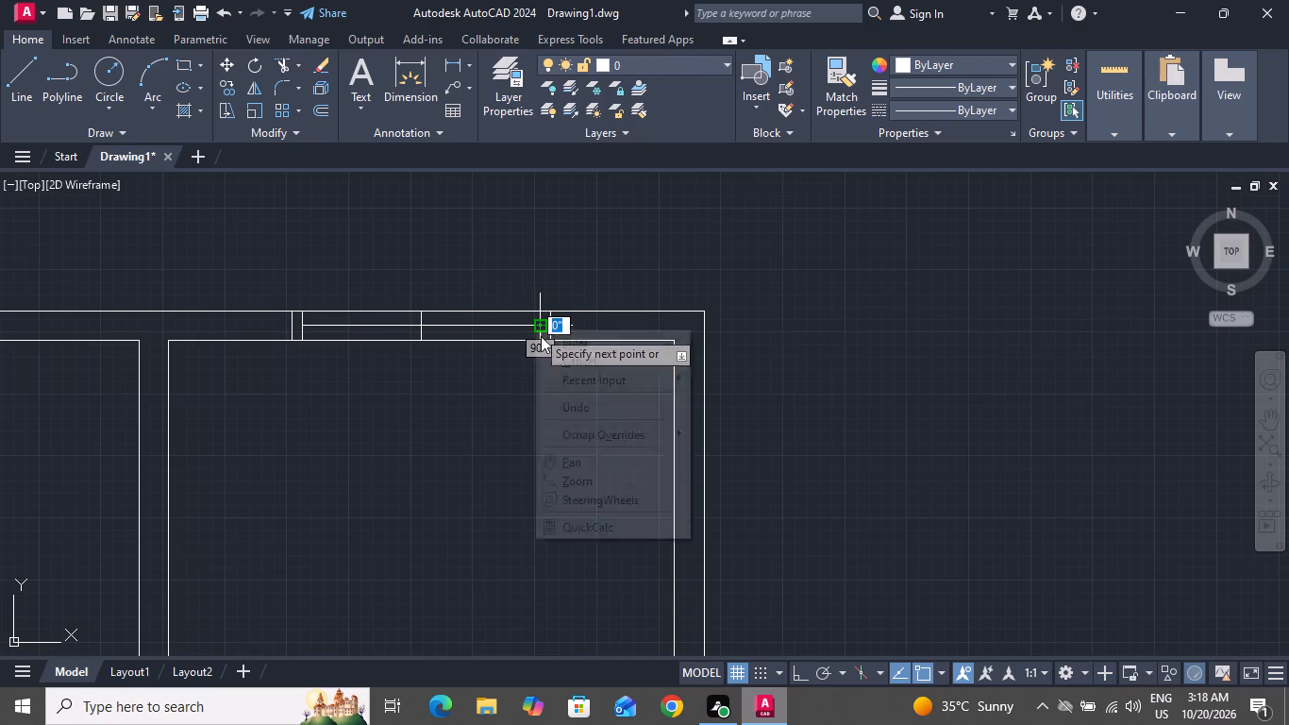
left_click(568, 363)
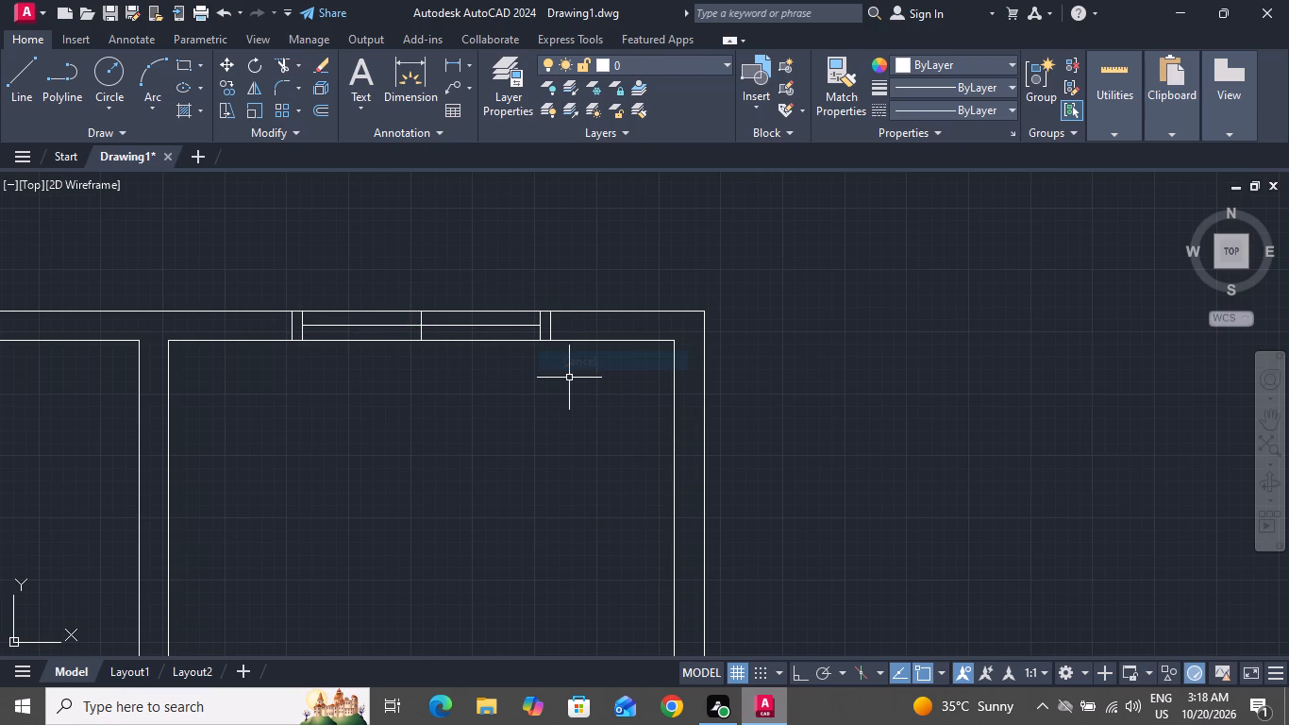
Offset the upper-right window's horizontal centre line by 1" to both its upper and lower sides.
type("O")
key("space")
key("1")
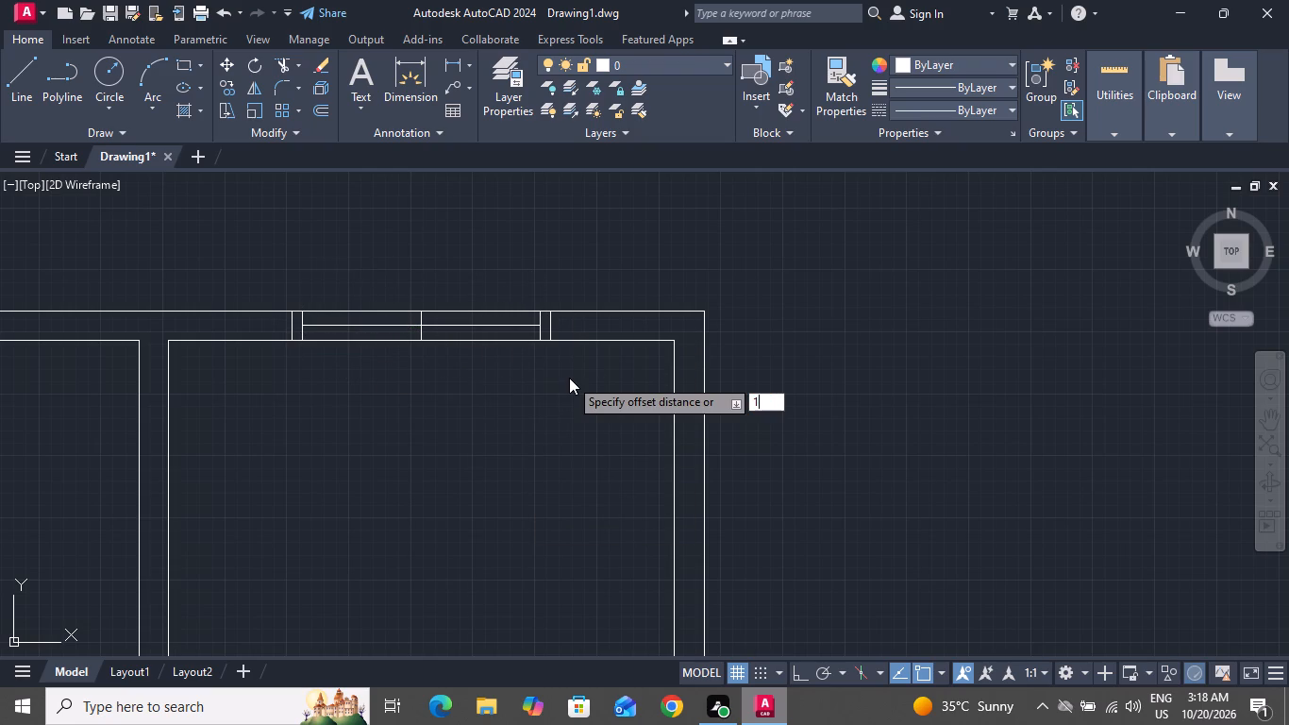
key("shift+quotedbl")
key("Return")
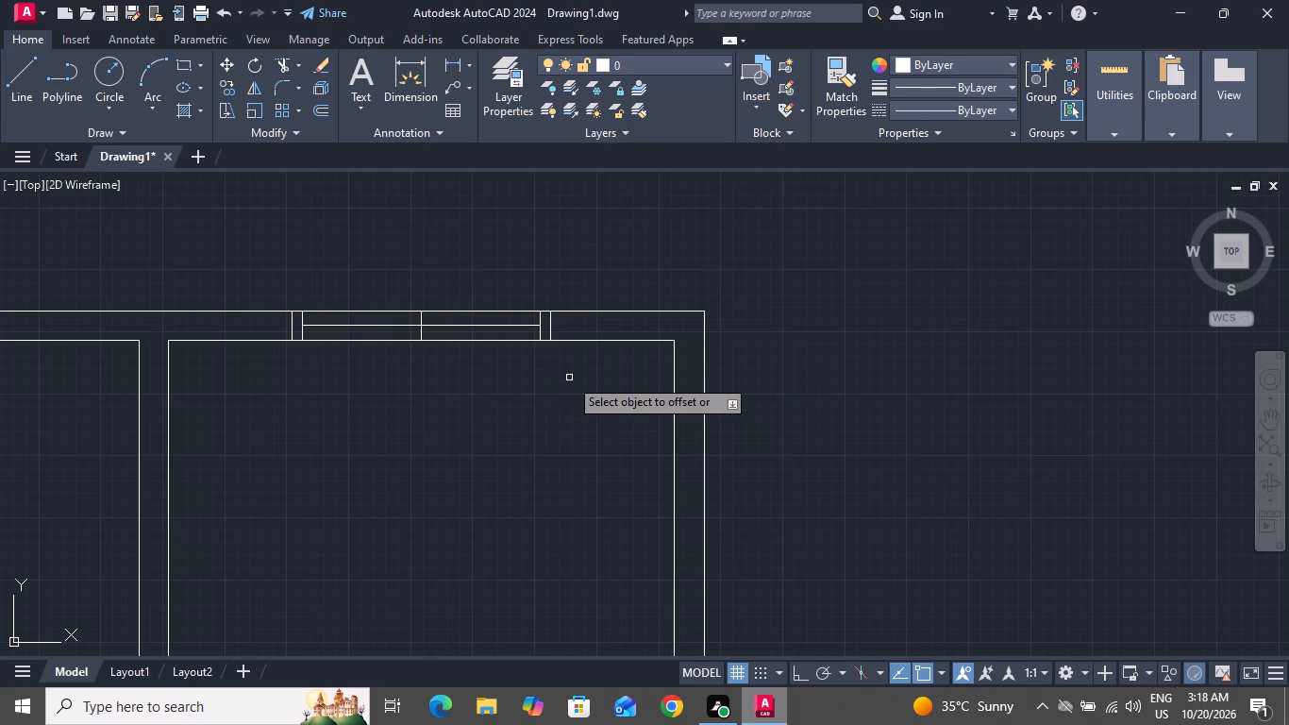
double_click(471, 328)
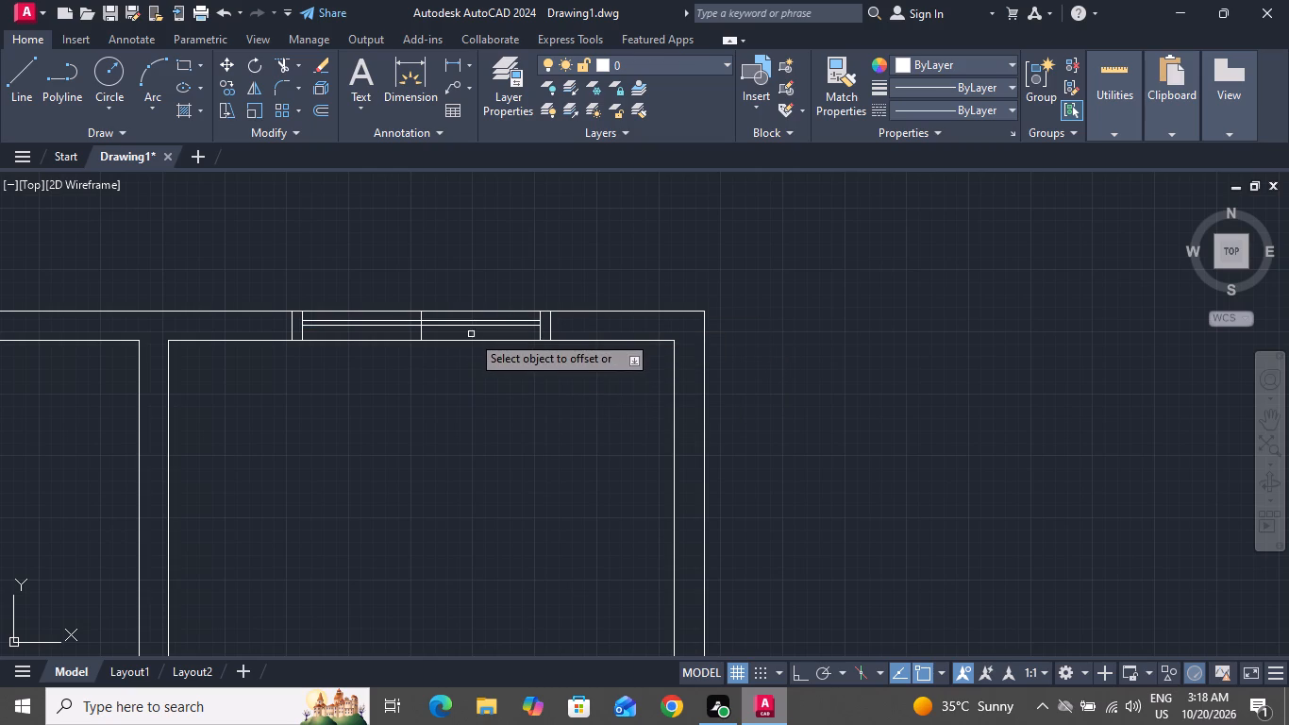
scroll(471, 334, "up", 3)
left_click(461, 297)
left_click(470, 339)
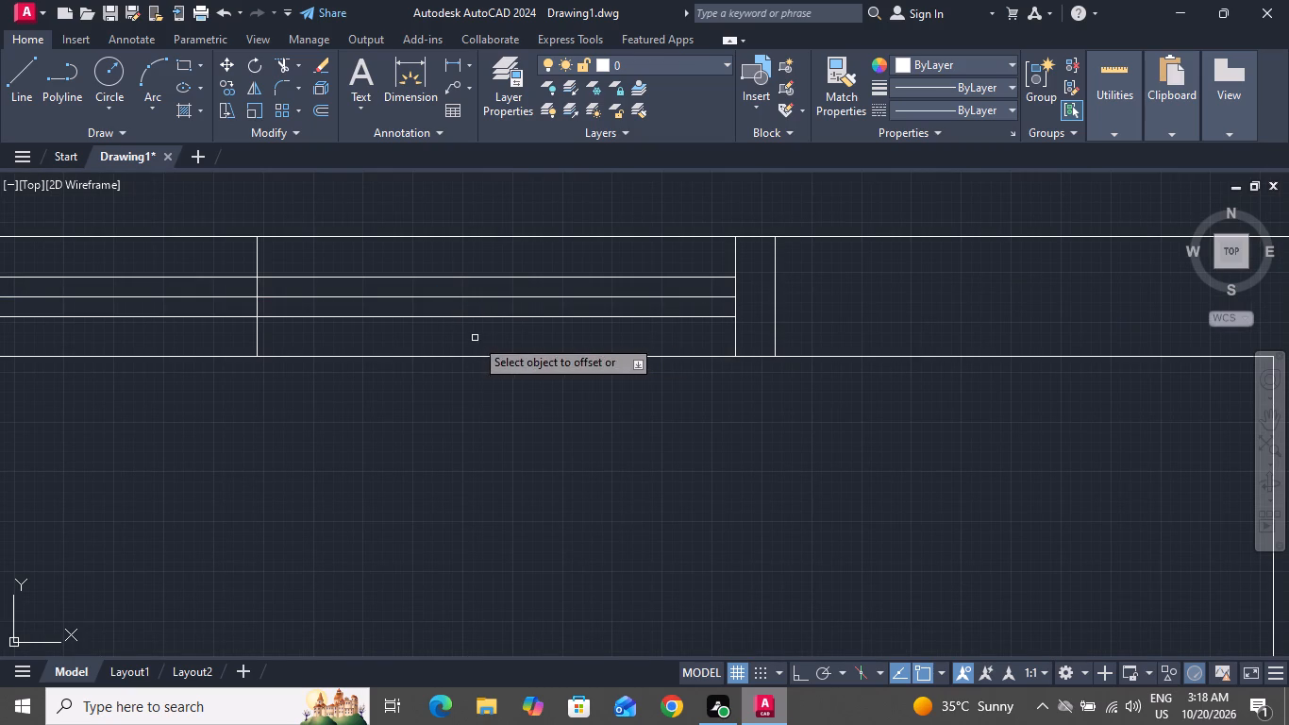
right_click(475, 338)
left_click(534, 377)
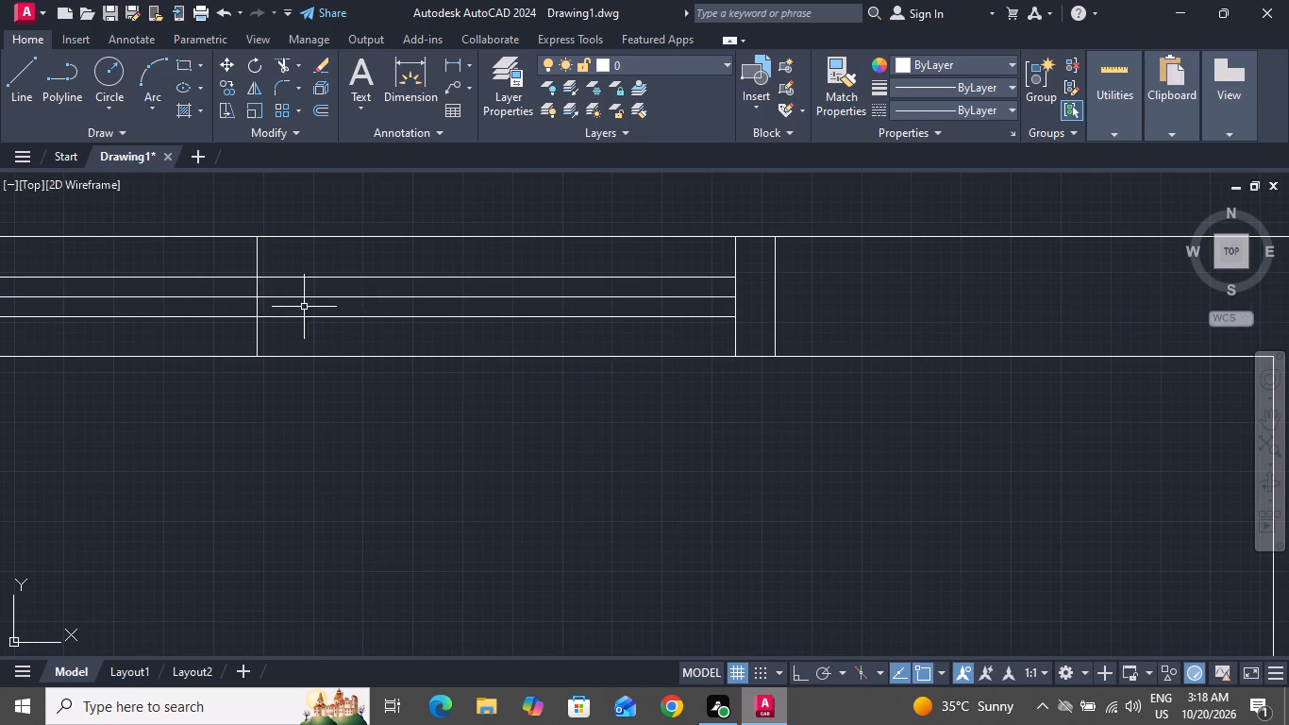
Delete the horizontal centre line and the vertical midpoint line from the upper-right room's window.
scroll(291, 307, "up", 2)
left_click(240, 269)
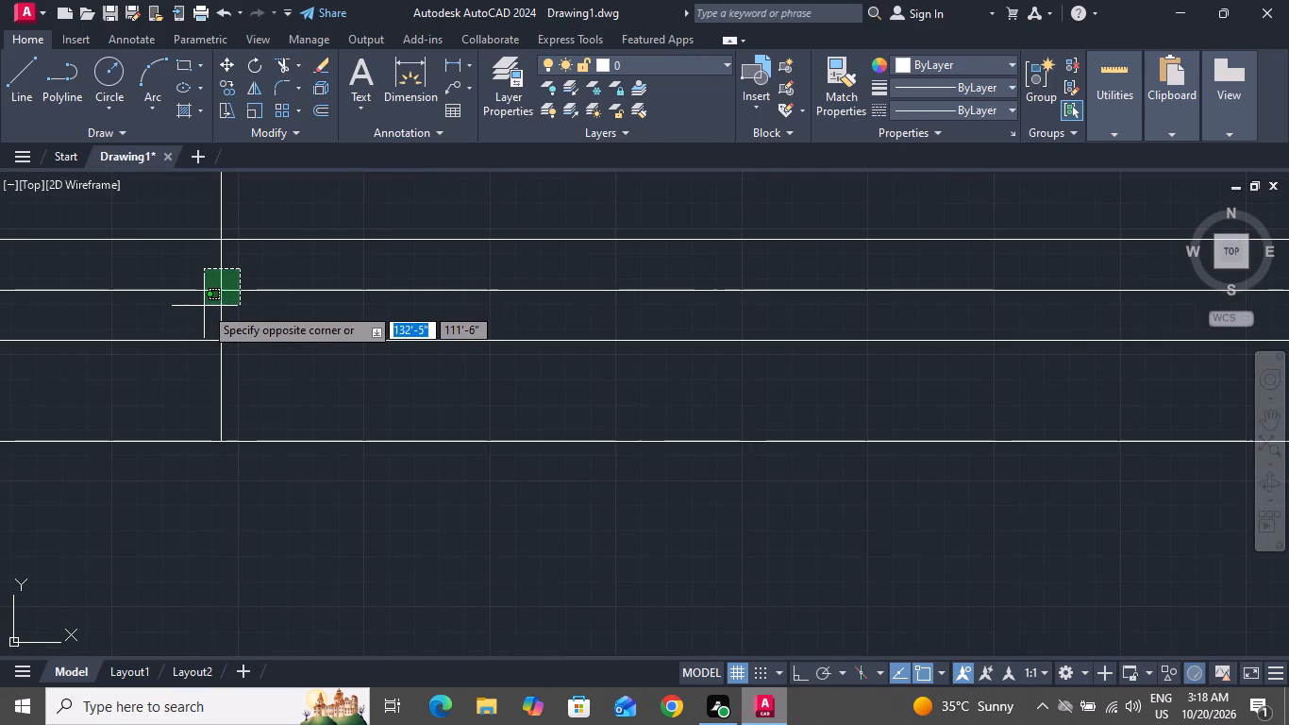
left_click(203, 308)
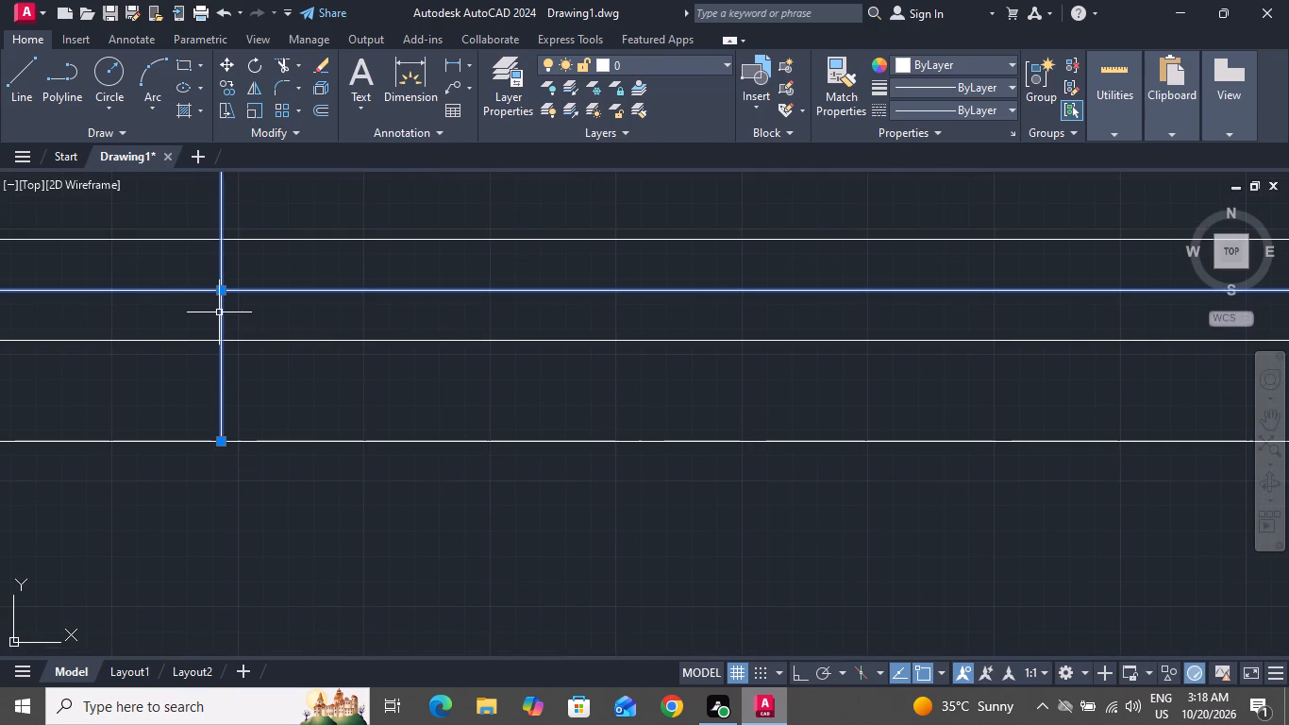
key("Delete")
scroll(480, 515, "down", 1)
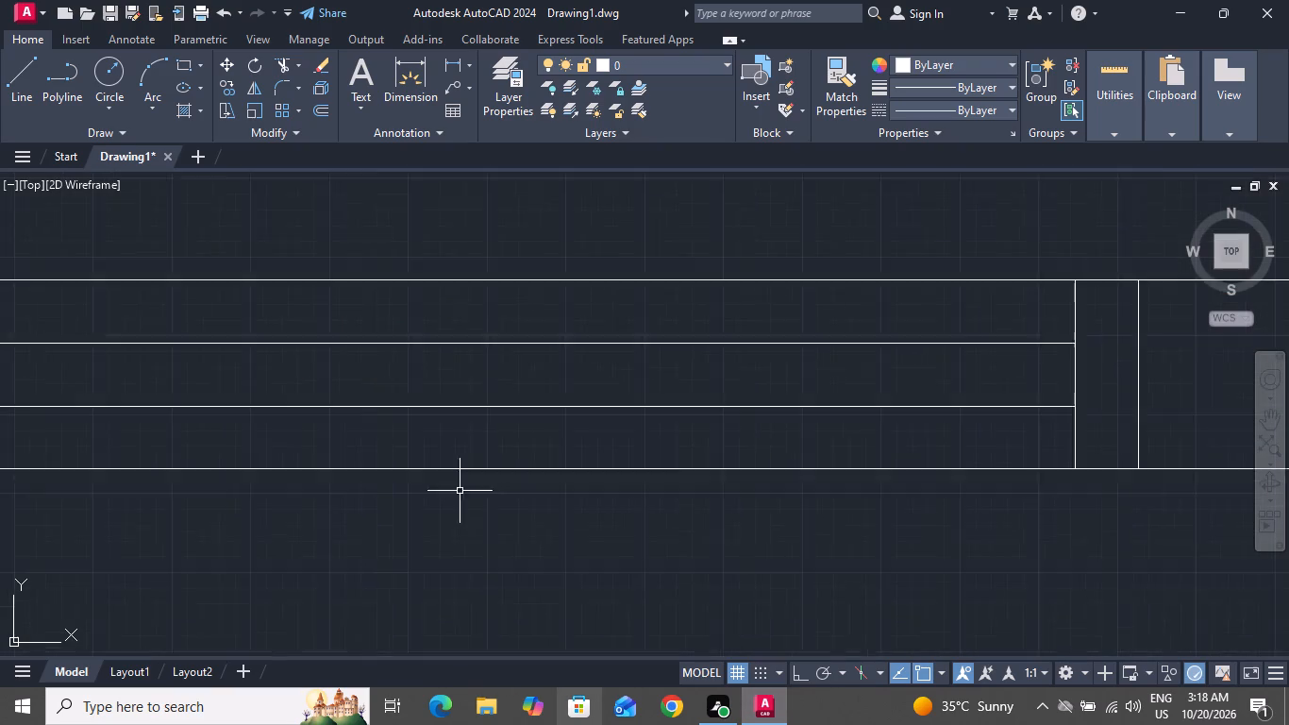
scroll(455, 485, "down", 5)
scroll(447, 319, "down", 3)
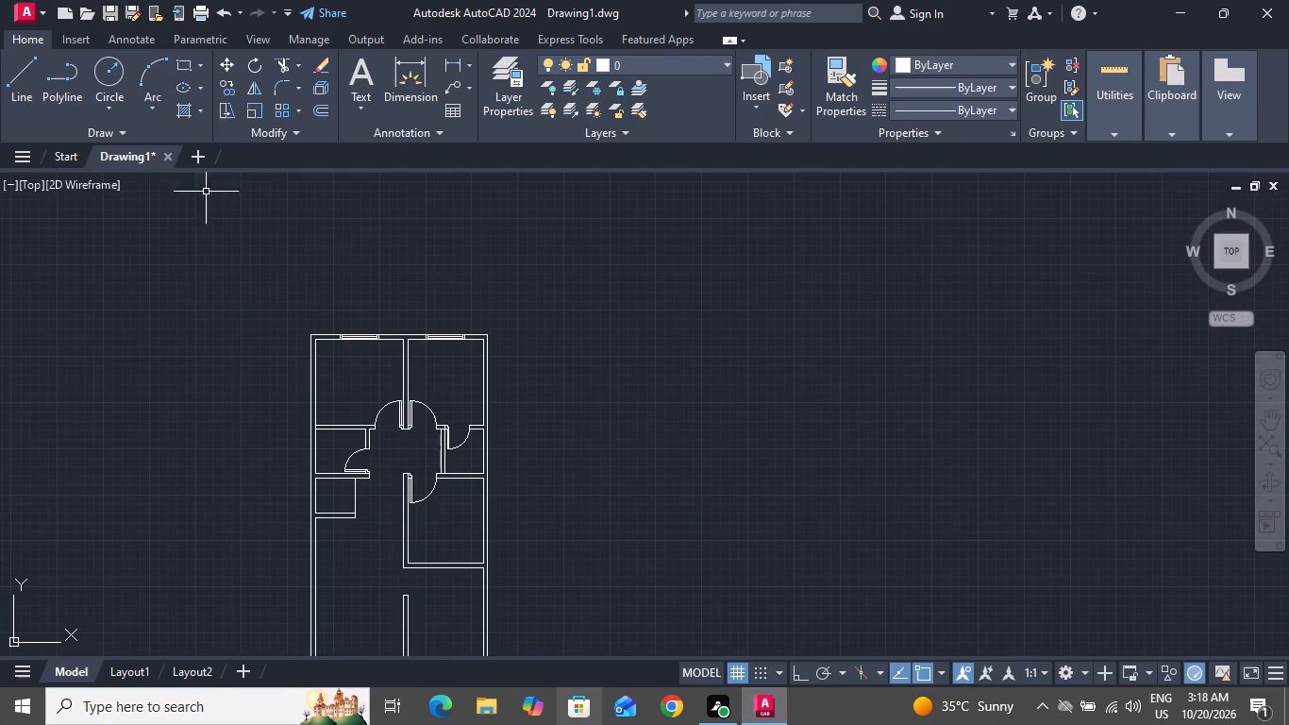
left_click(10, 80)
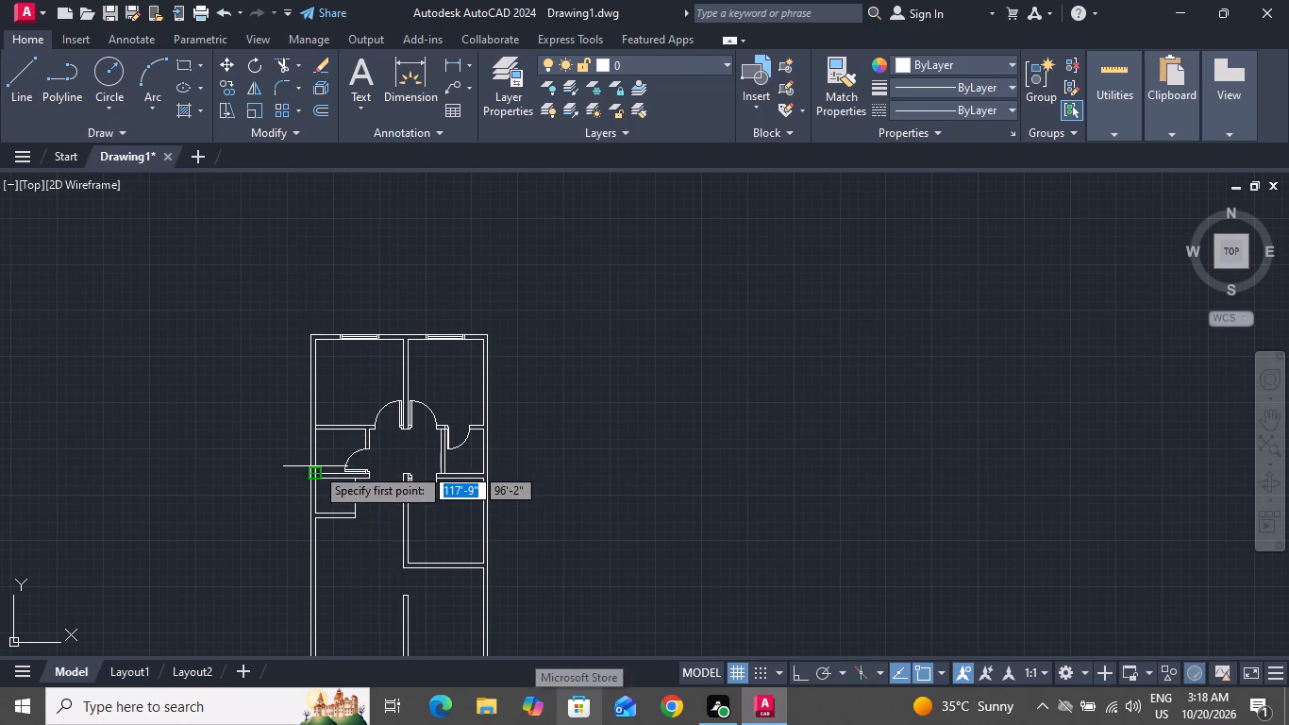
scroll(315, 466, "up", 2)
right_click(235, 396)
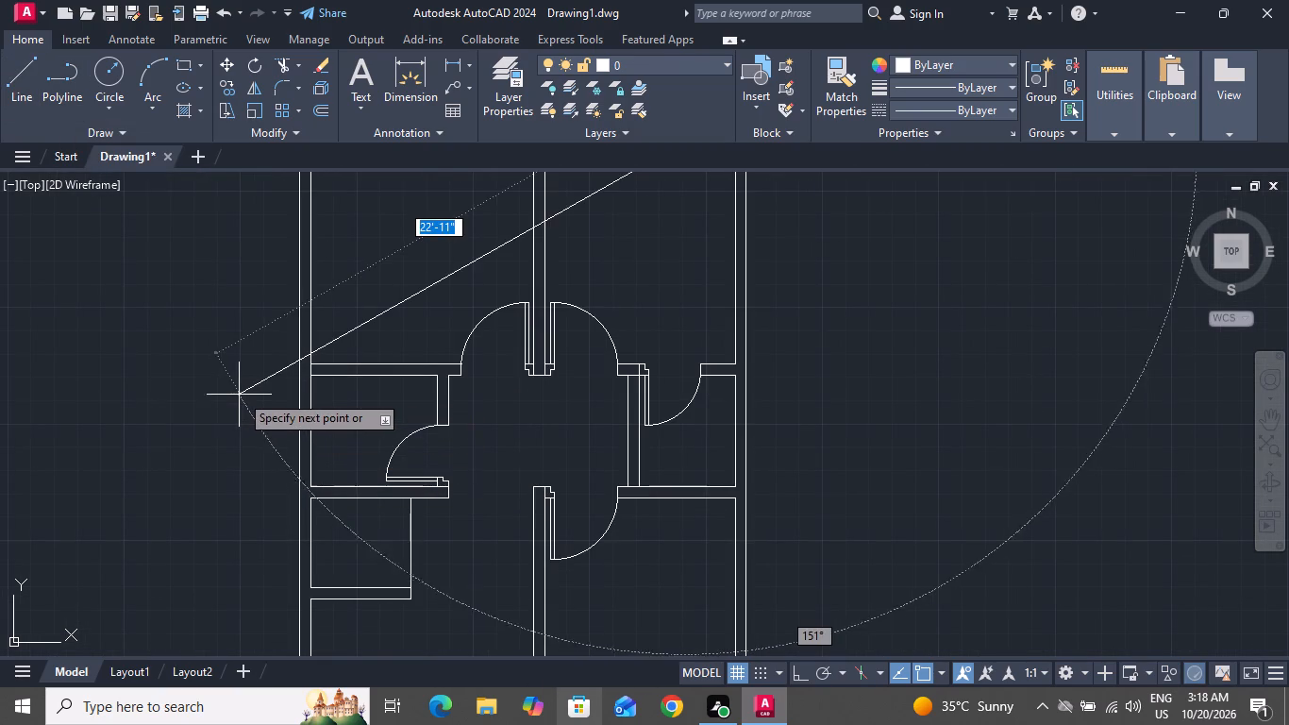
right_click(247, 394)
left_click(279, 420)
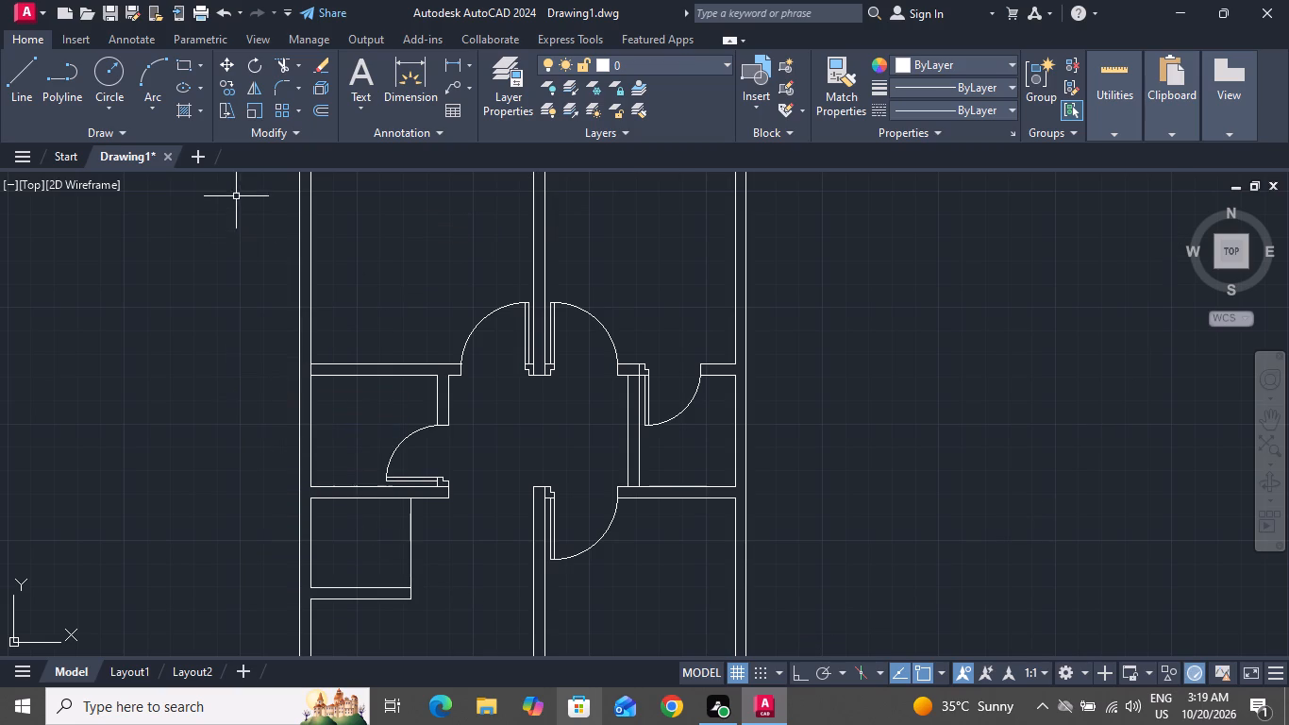
Trim the left exterior wall's inner line where the partition between the upper-left room and the small room below joins it.
left_click(289, 61)
scroll(322, 346, "up", 3)
left_click(289, 400)
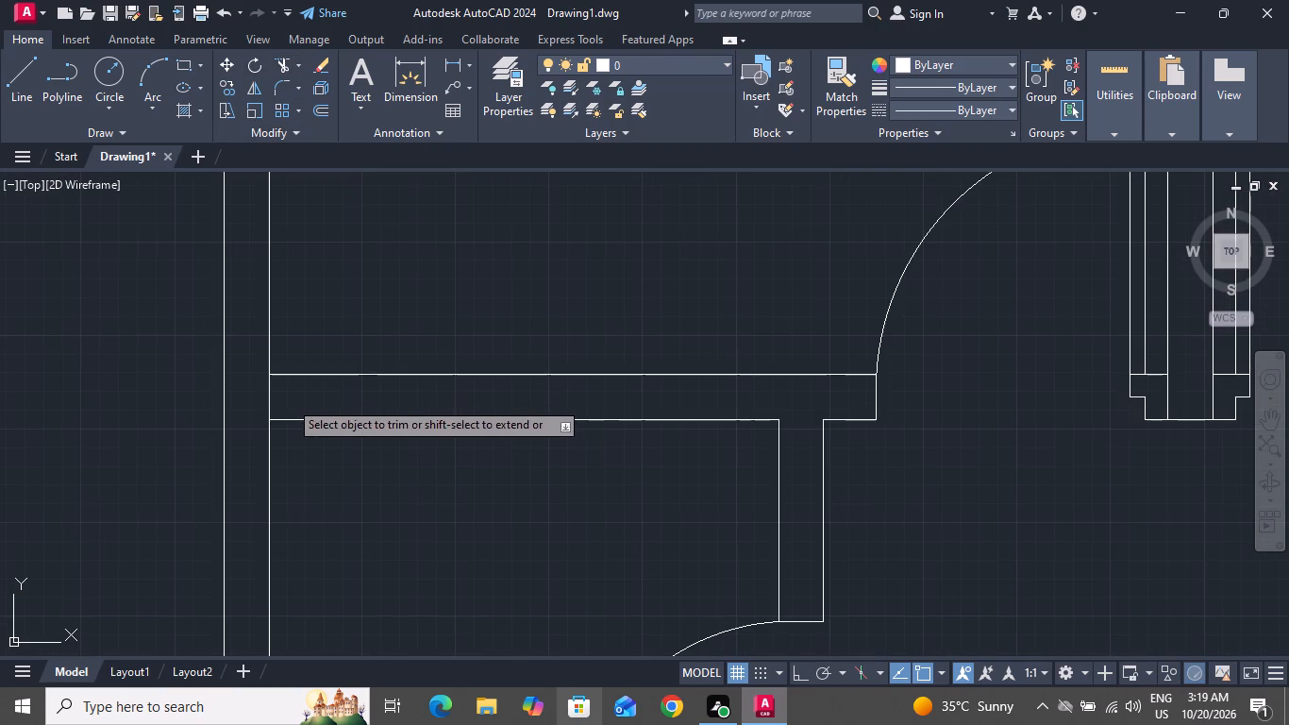
left_click(260, 406)
right_click_drag(263, 422, 263, 439)
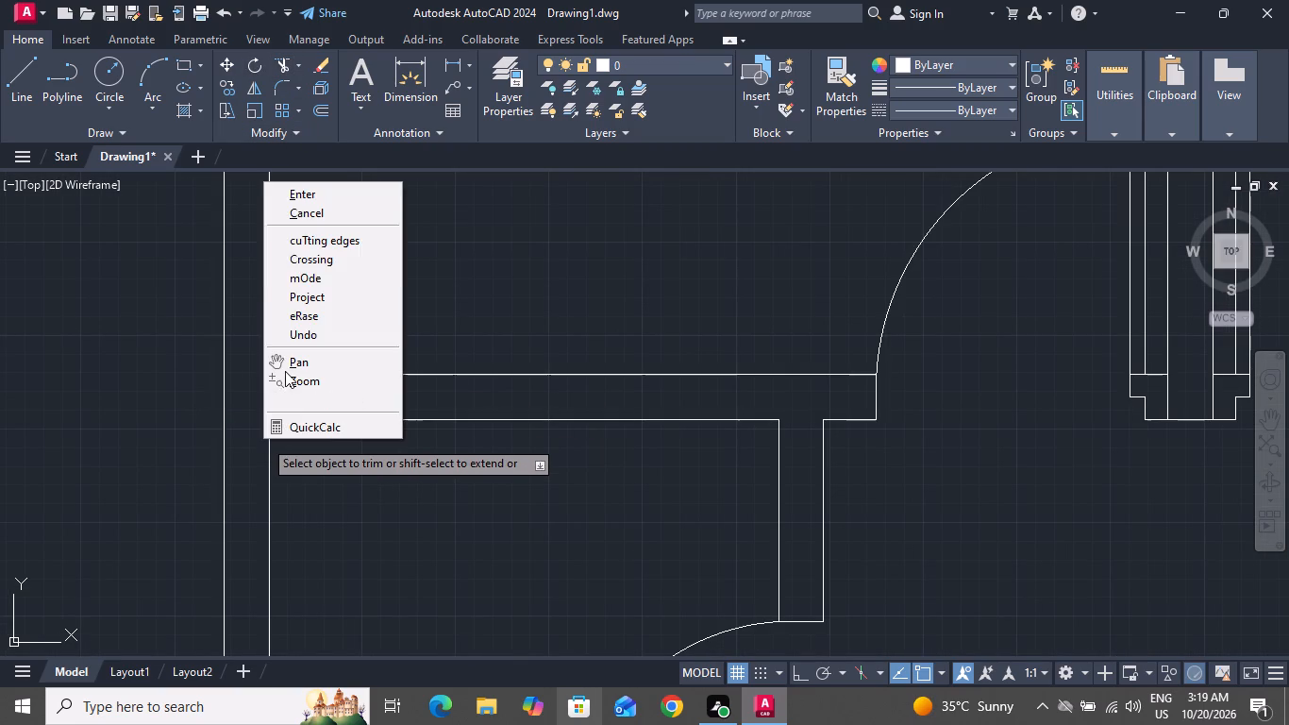
left_click(310, 198)
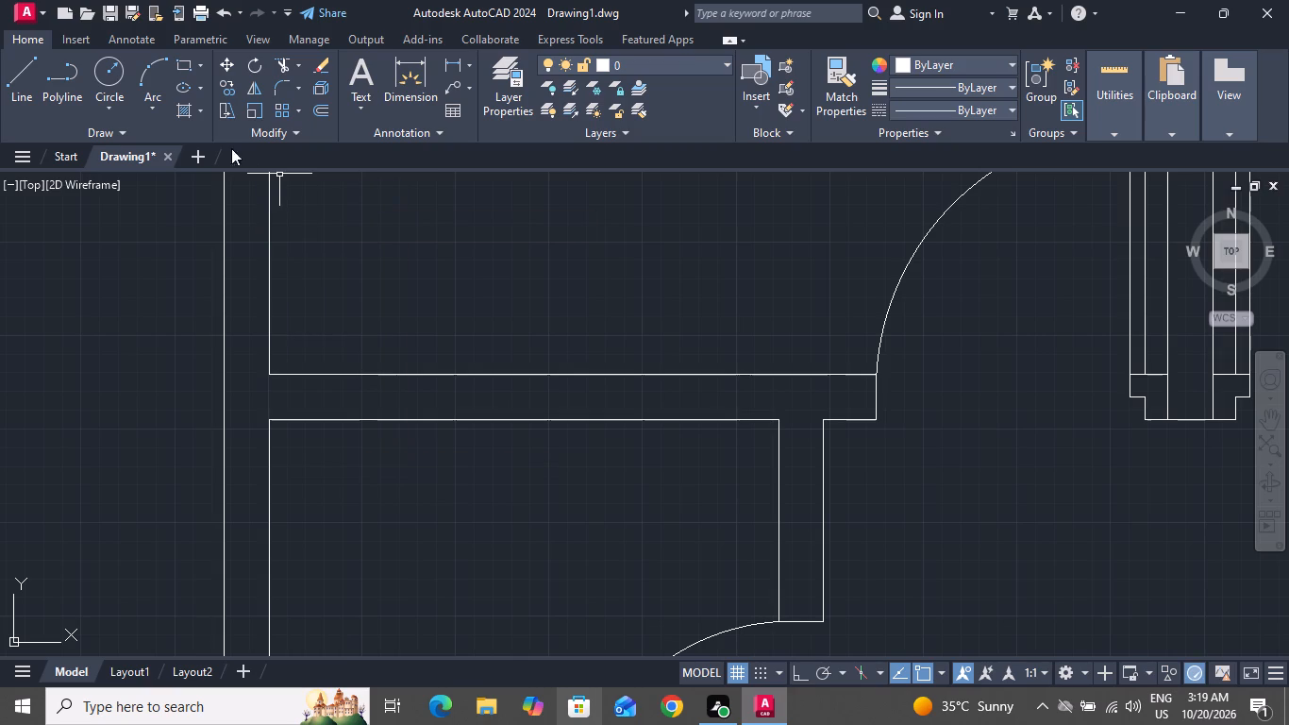
Draw a short line across the left exterior wall's thickness at the midpoint of the small room's inner wall line.
left_click(39, 74)
scroll(195, 203, "down", 1)
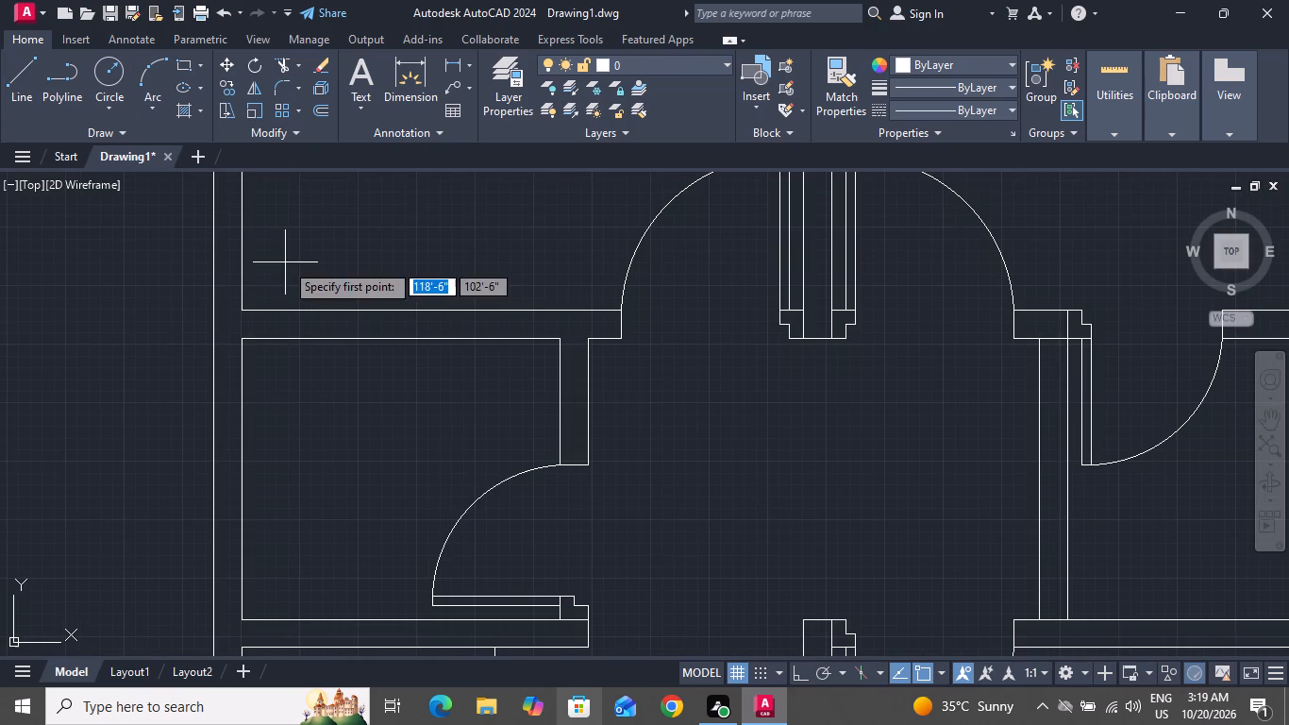
left_click(244, 479)
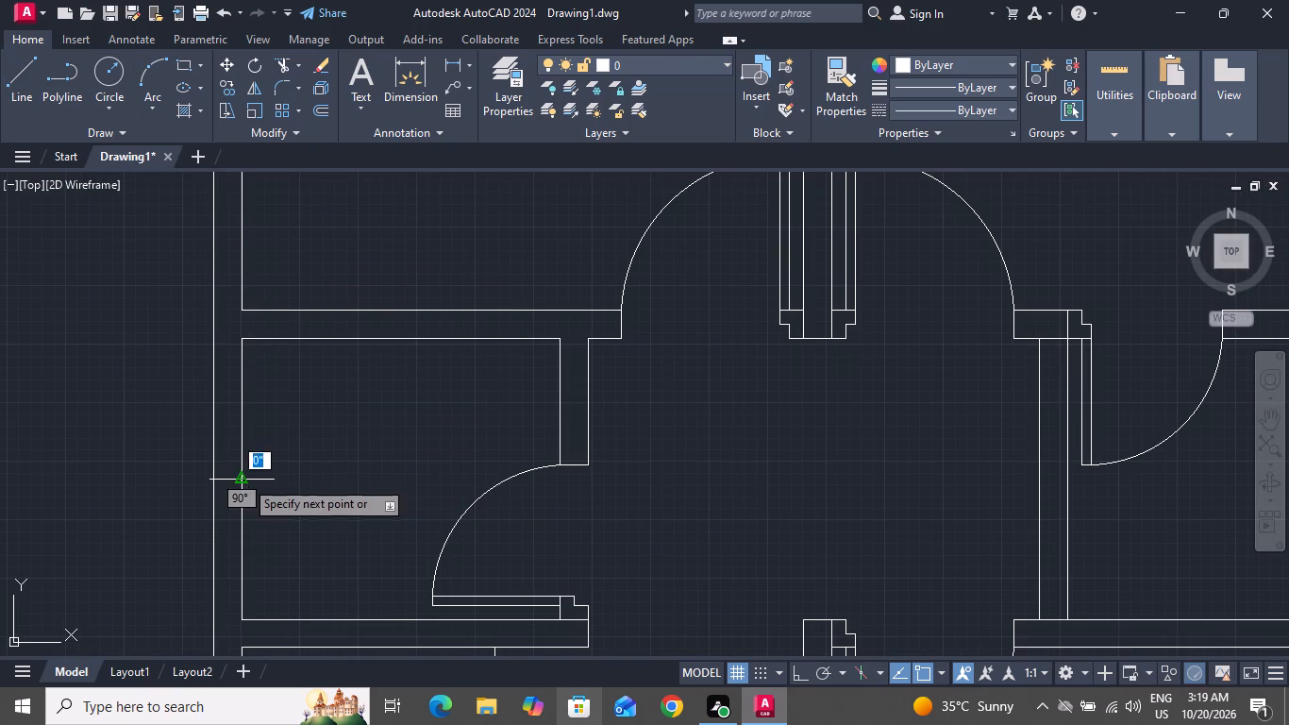
left_click(212, 480)
right_click_drag(216, 479, 216, 497)
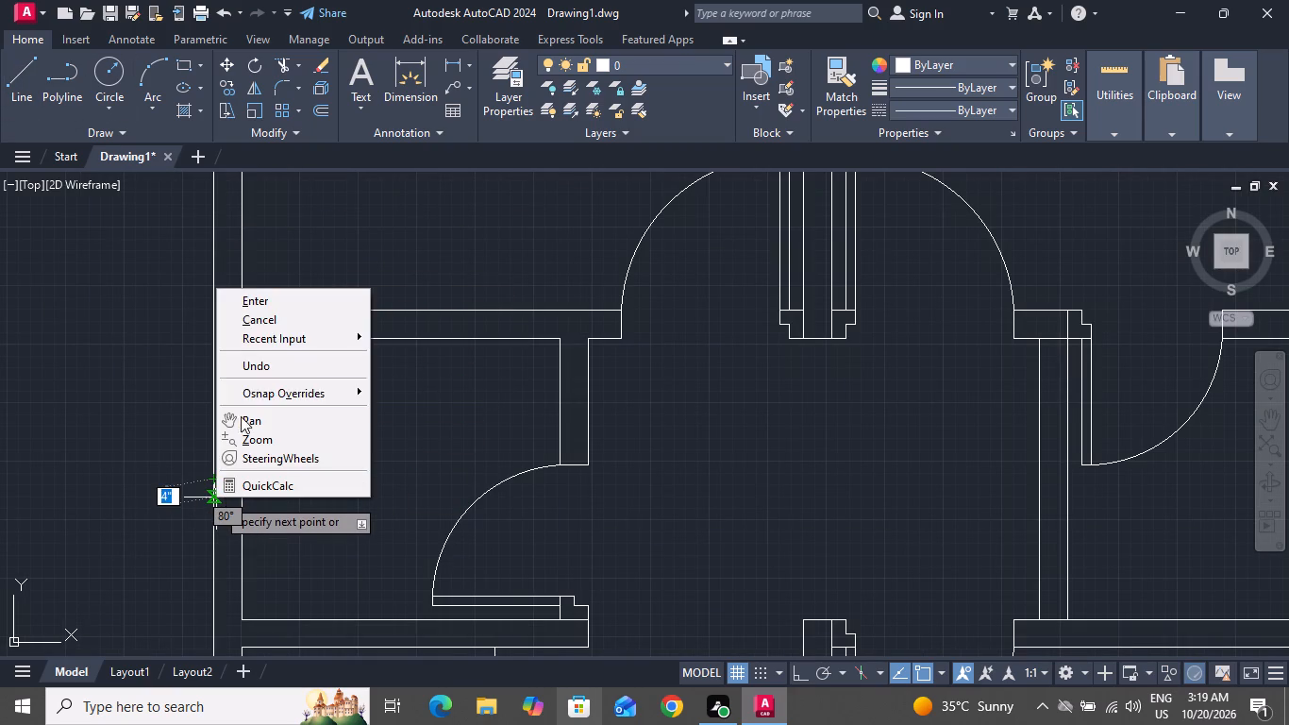
left_click(256, 319)
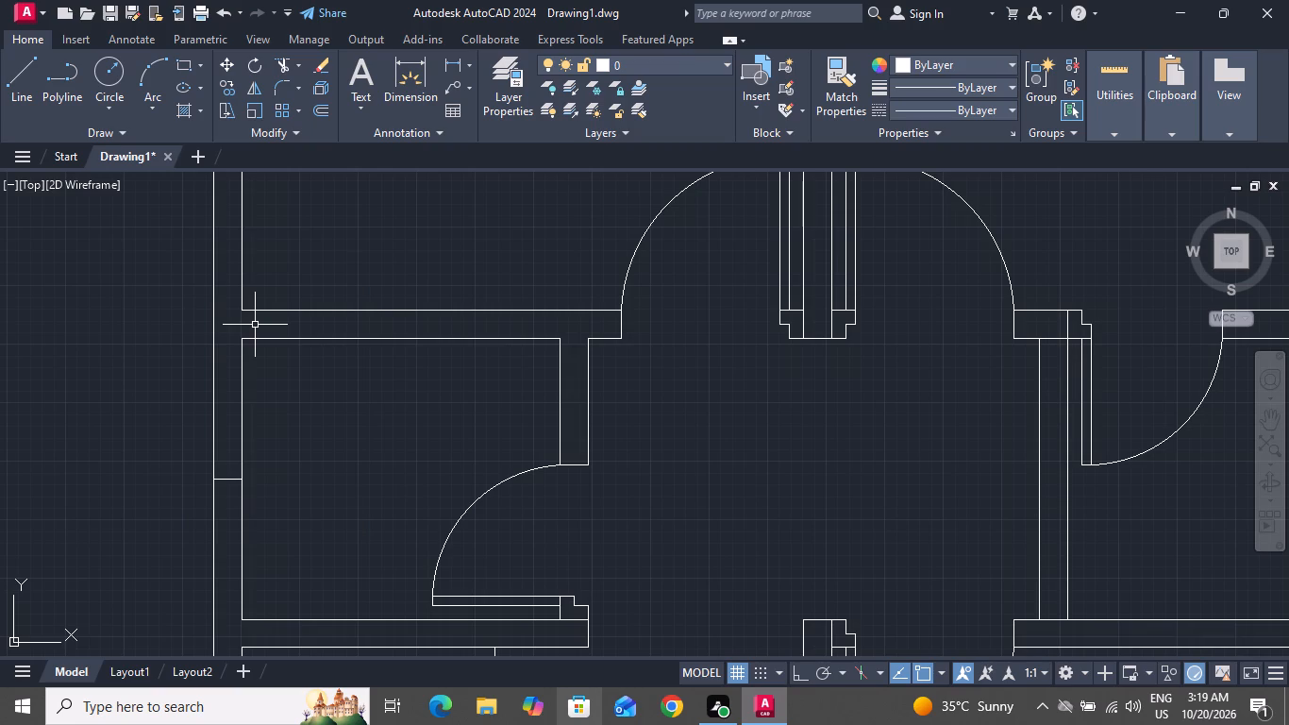
Offset the small room's short left-wall line by 1' both upward and downward.
type("O")
key("space")
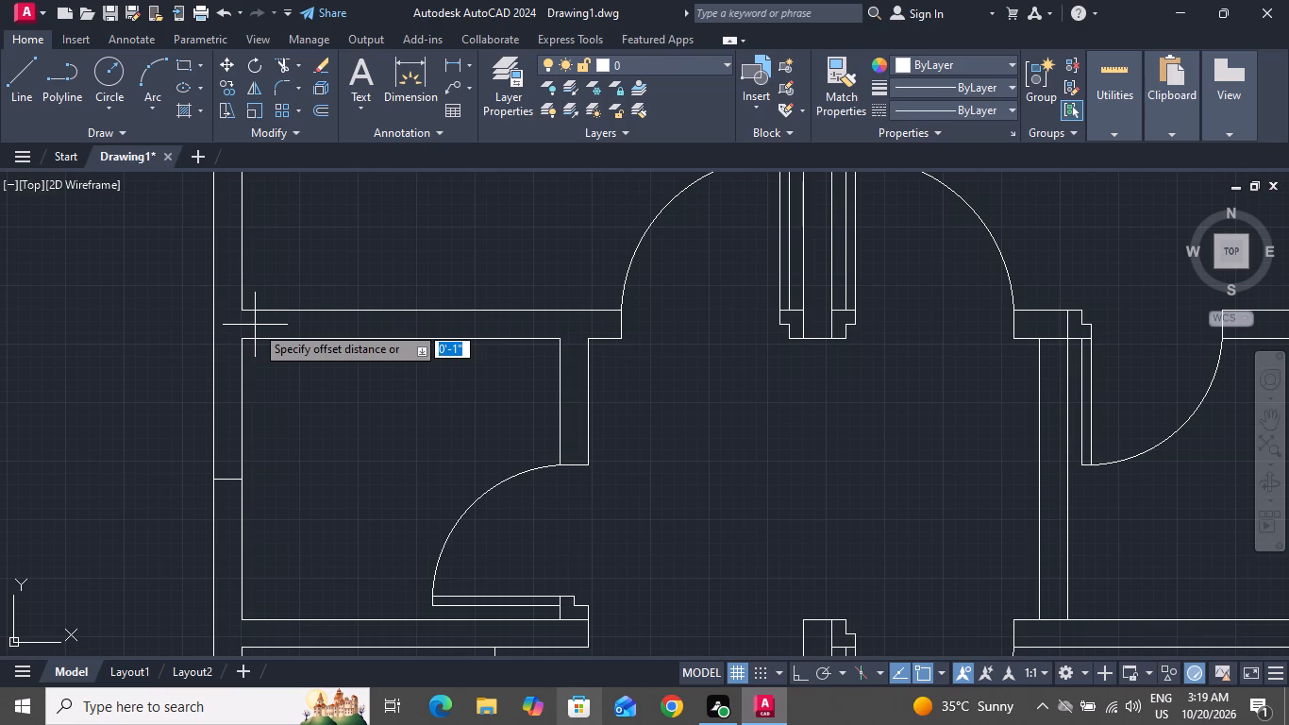
key("1")
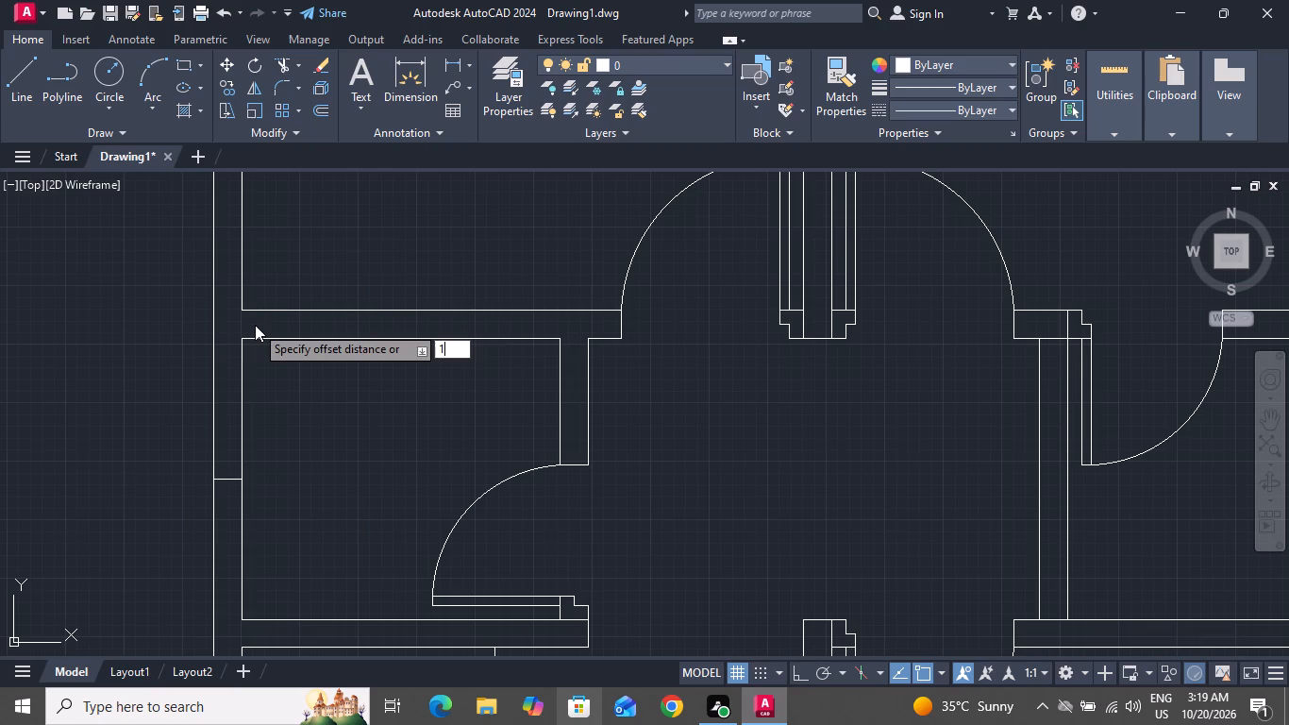
key("apostrophe")
key("Return")
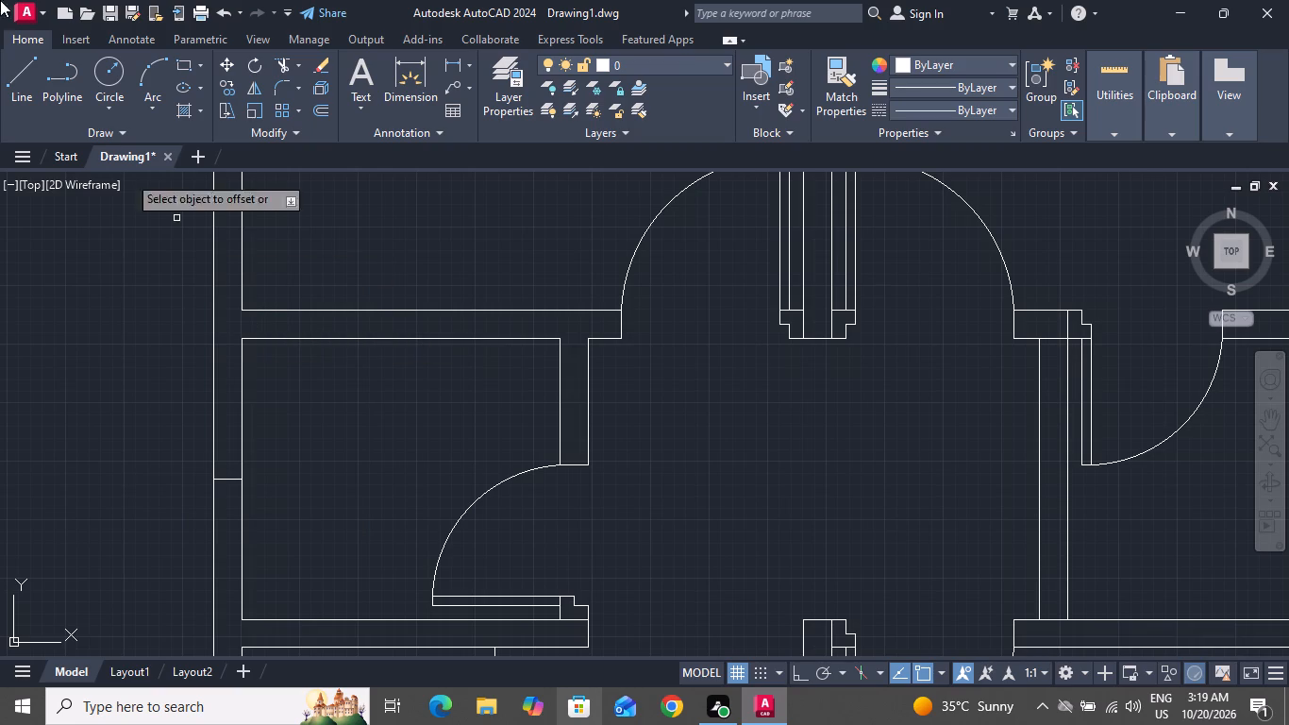
left_click(231, 481)
left_click(237, 542)
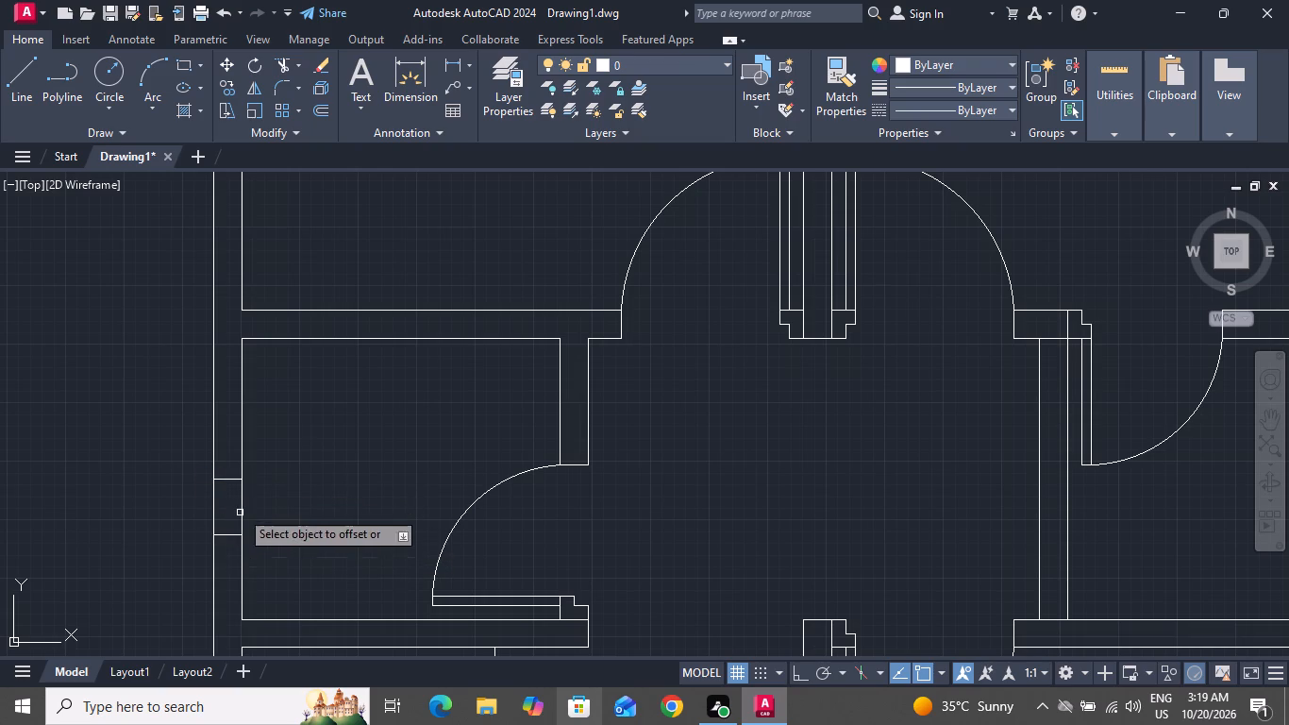
left_click(225, 482)
left_click(224, 430)
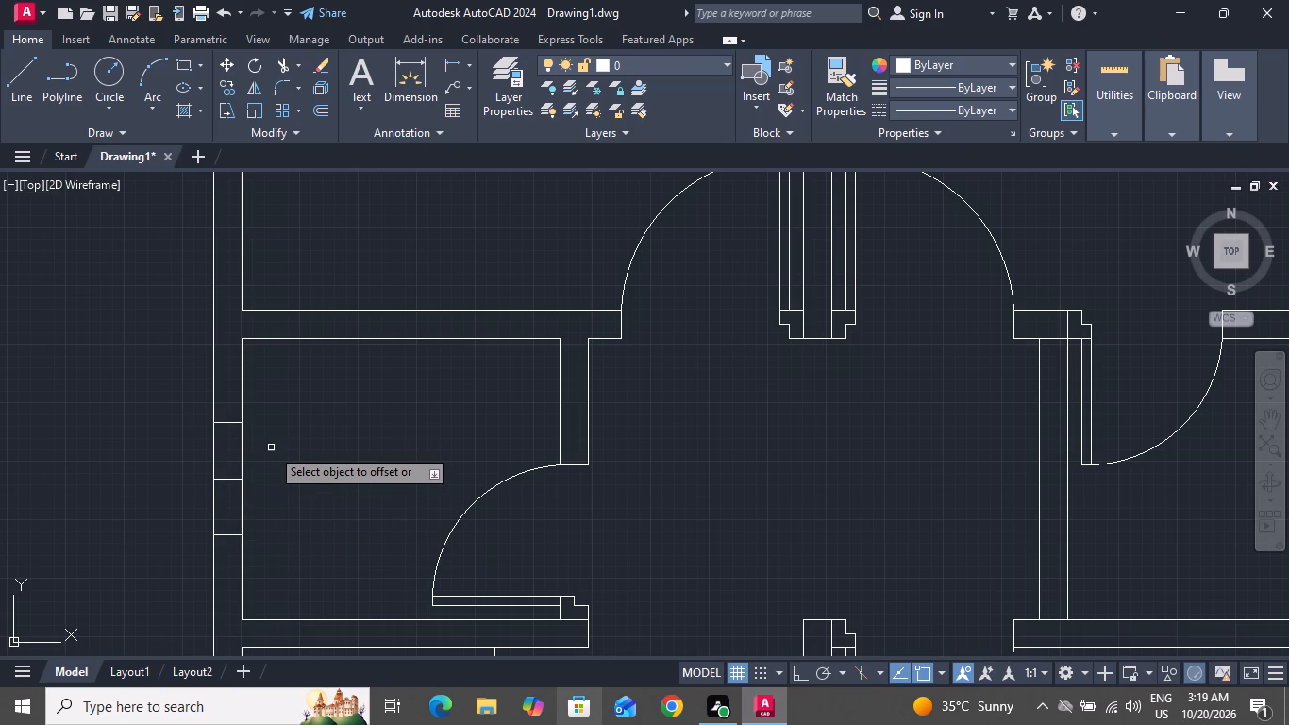
right_click(271, 447)
left_click(315, 479)
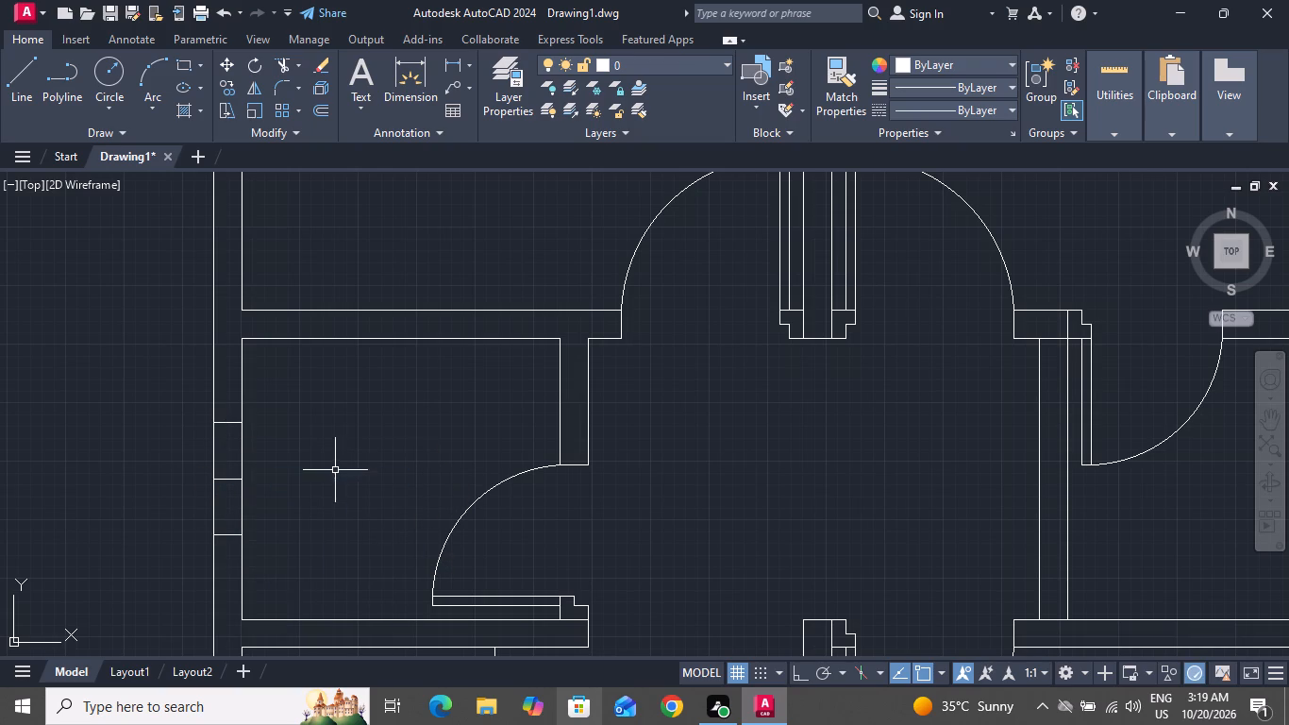
Offset the two end lines of the small room's left-wall opening by 2" outward to form the window jambs.
key("o")
key("space")
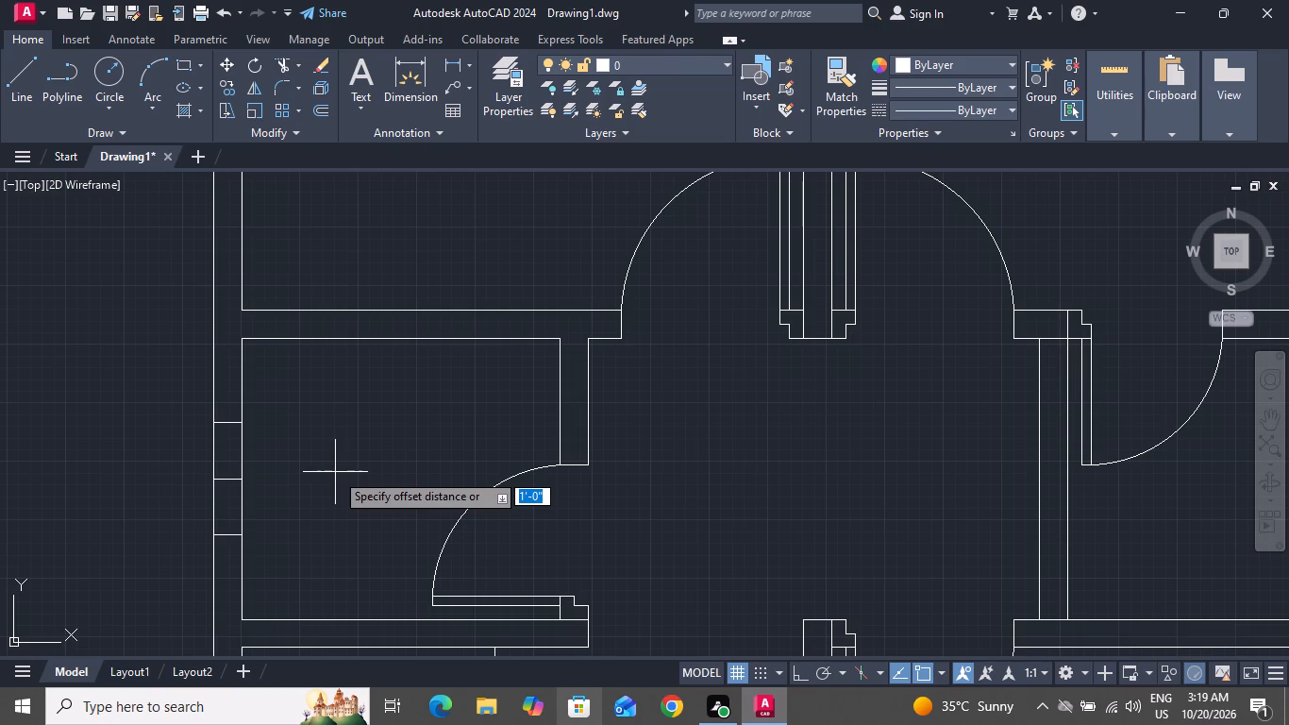
key("2")
key("shift+quotedbl")
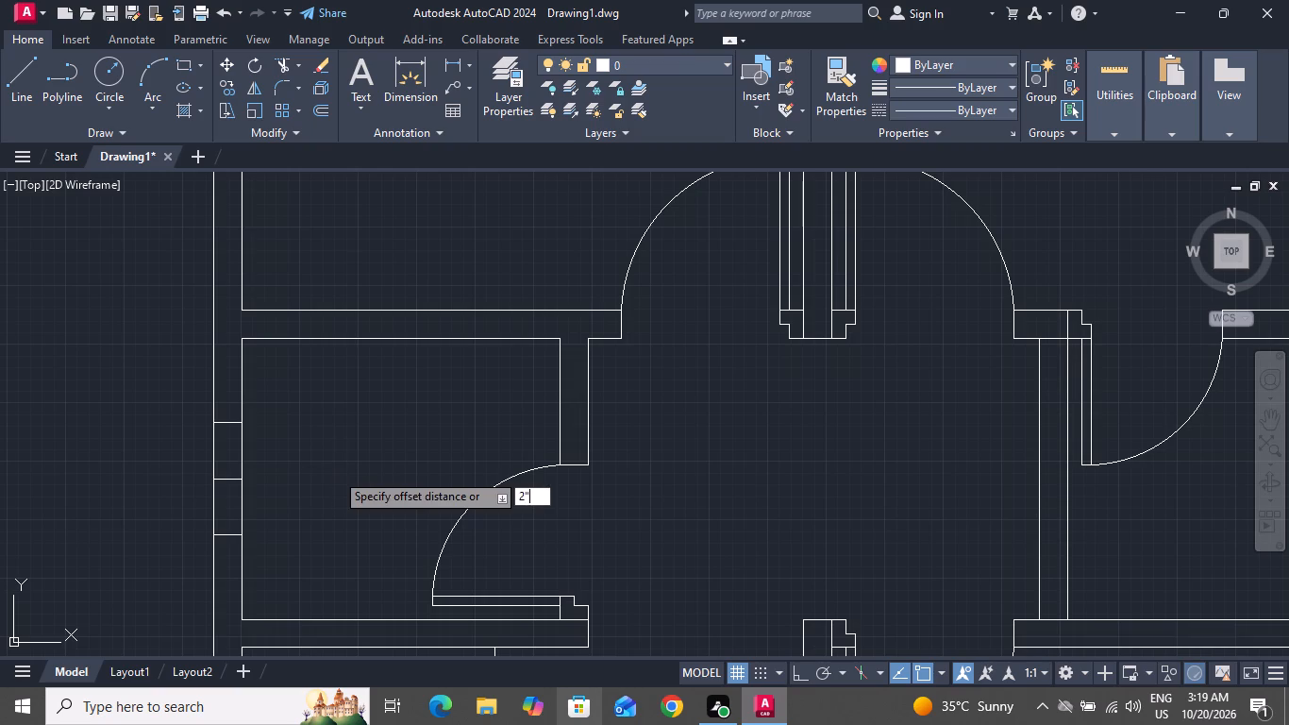
key("Return")
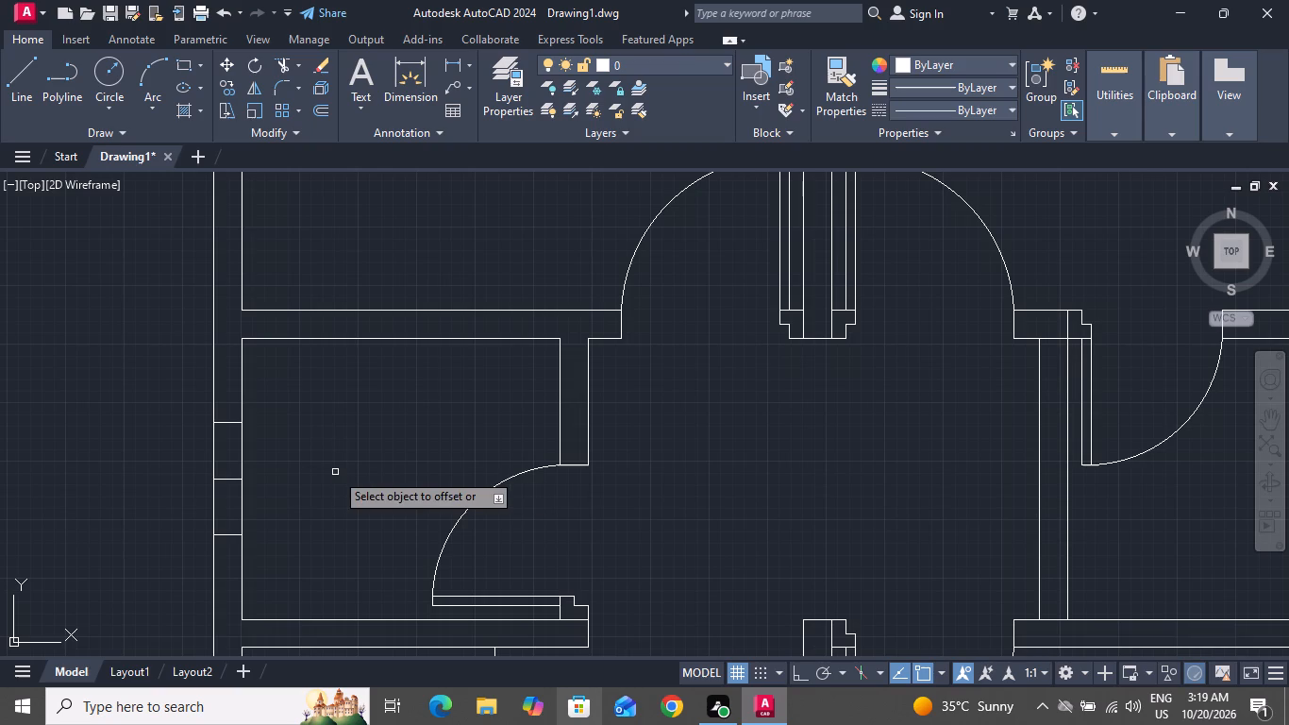
left_click(236, 425)
left_click(224, 366)
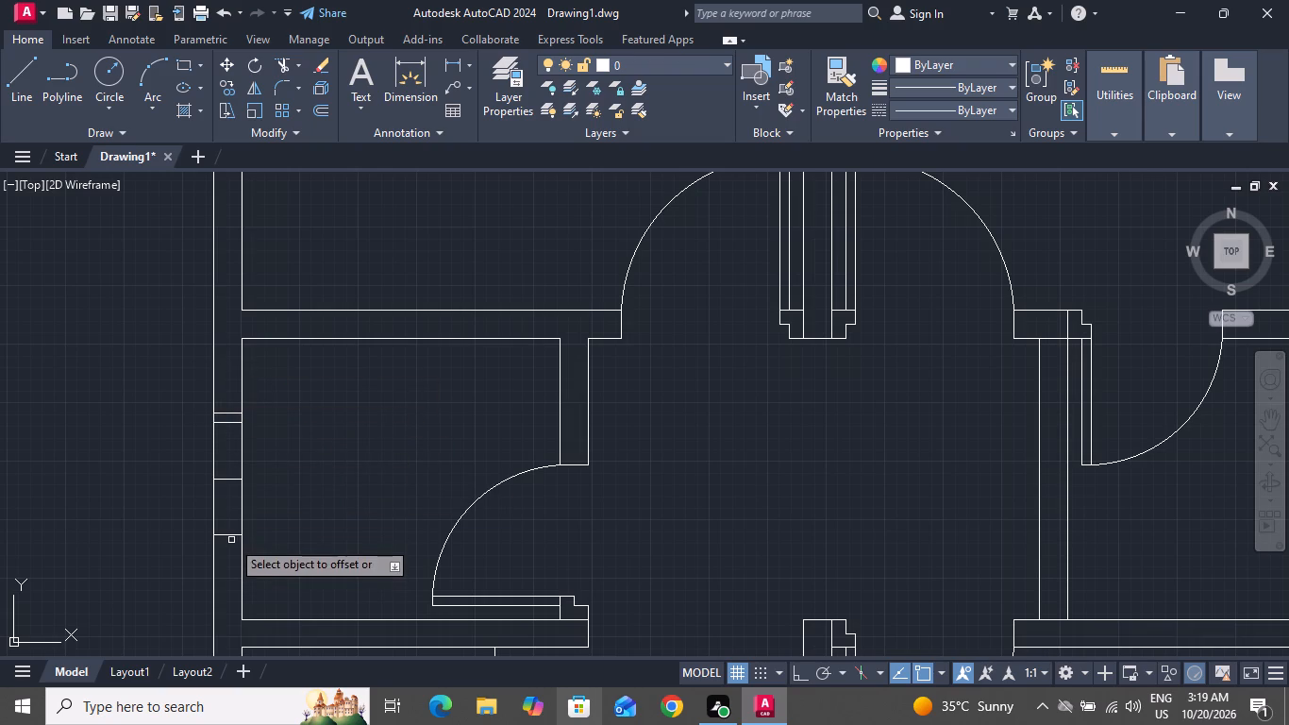
left_click(231, 537)
left_click(238, 561)
right_click(284, 481)
left_click(311, 513)
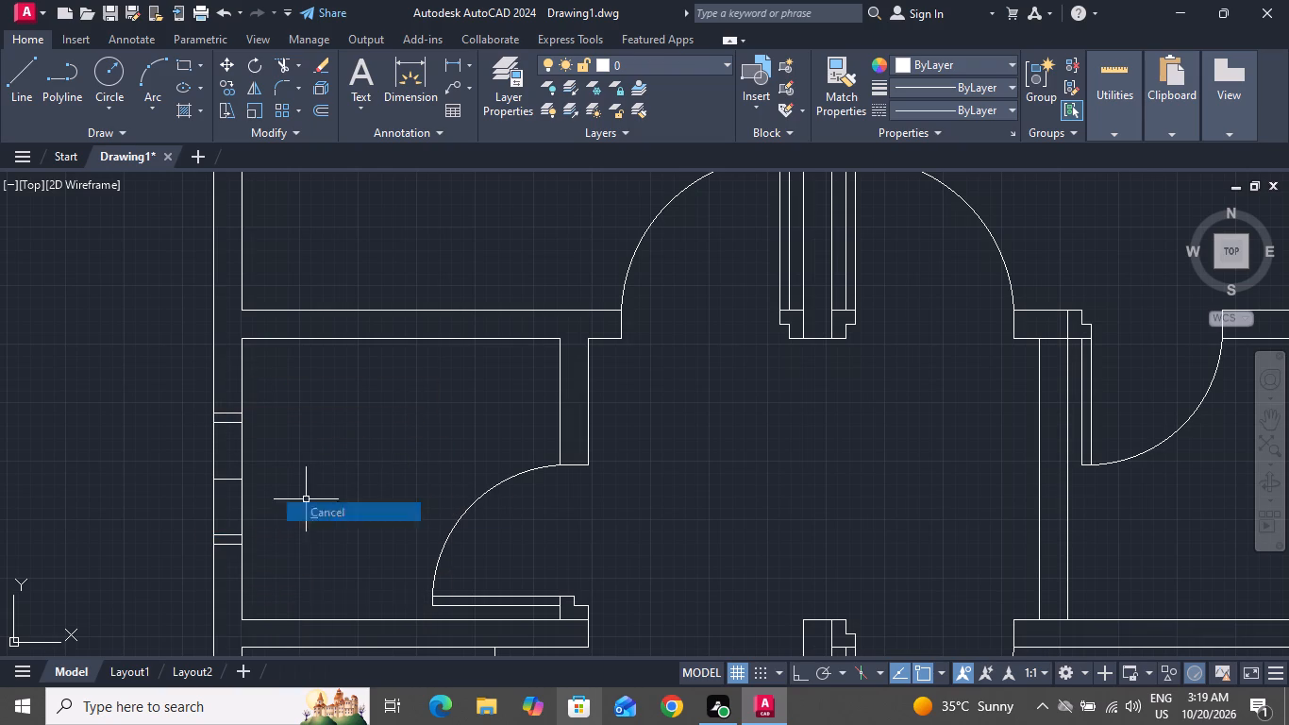
Draw a 2' vertical centre line between the midpoints of the inner jamb lines in the small room's left-wall window.
left_click(34, 59)
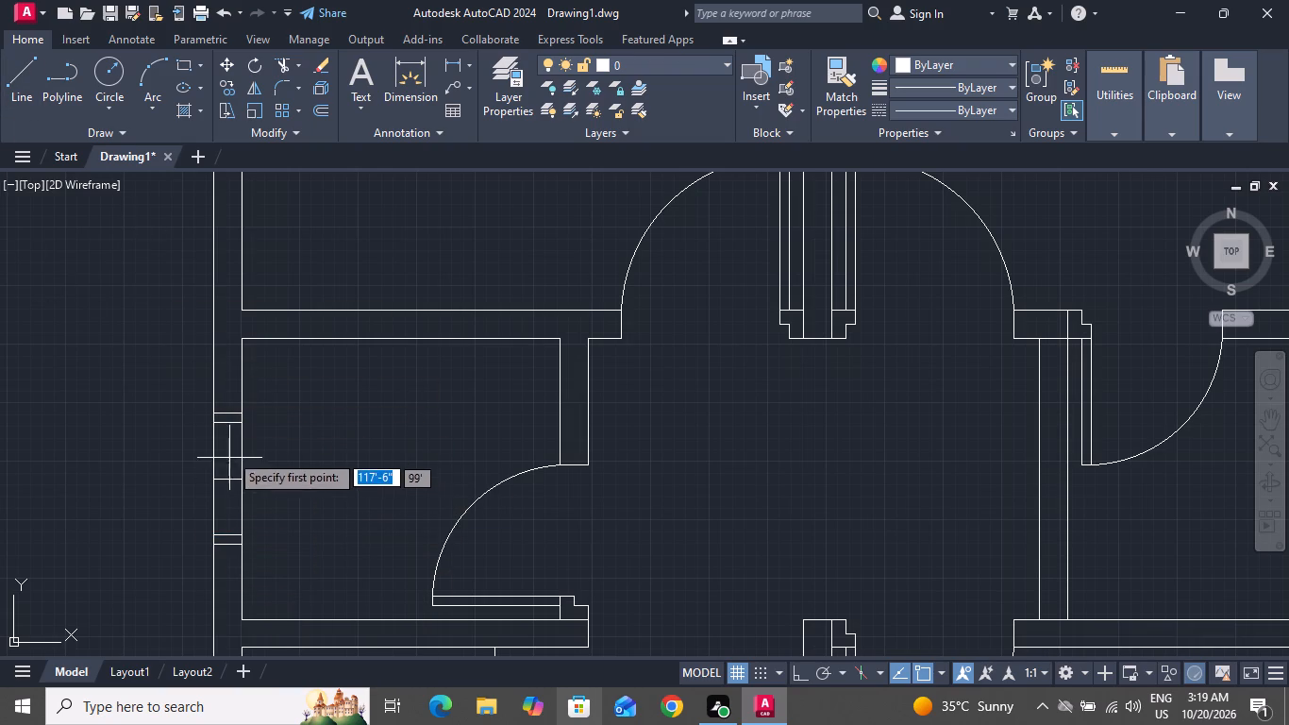
scroll(229, 445, "up", 1)
left_click(224, 408)
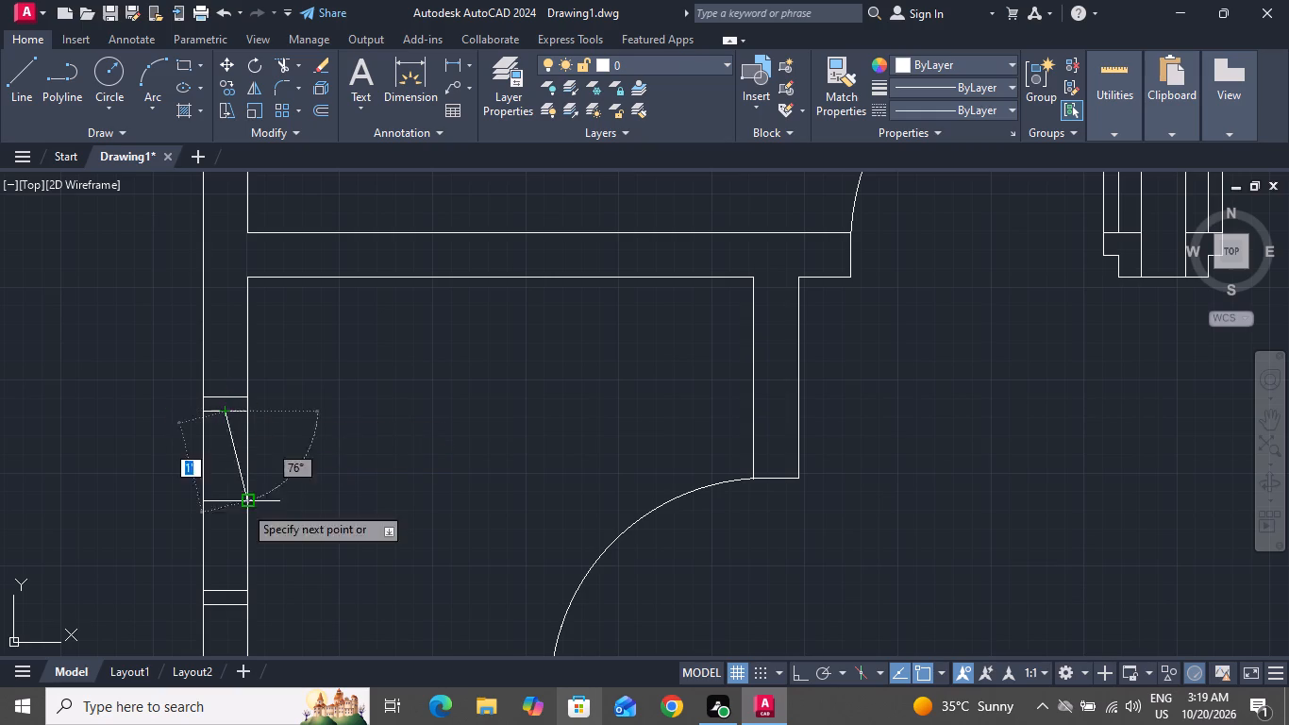
left_click(225, 587)
right_click(225, 580)
left_click(245, 397)
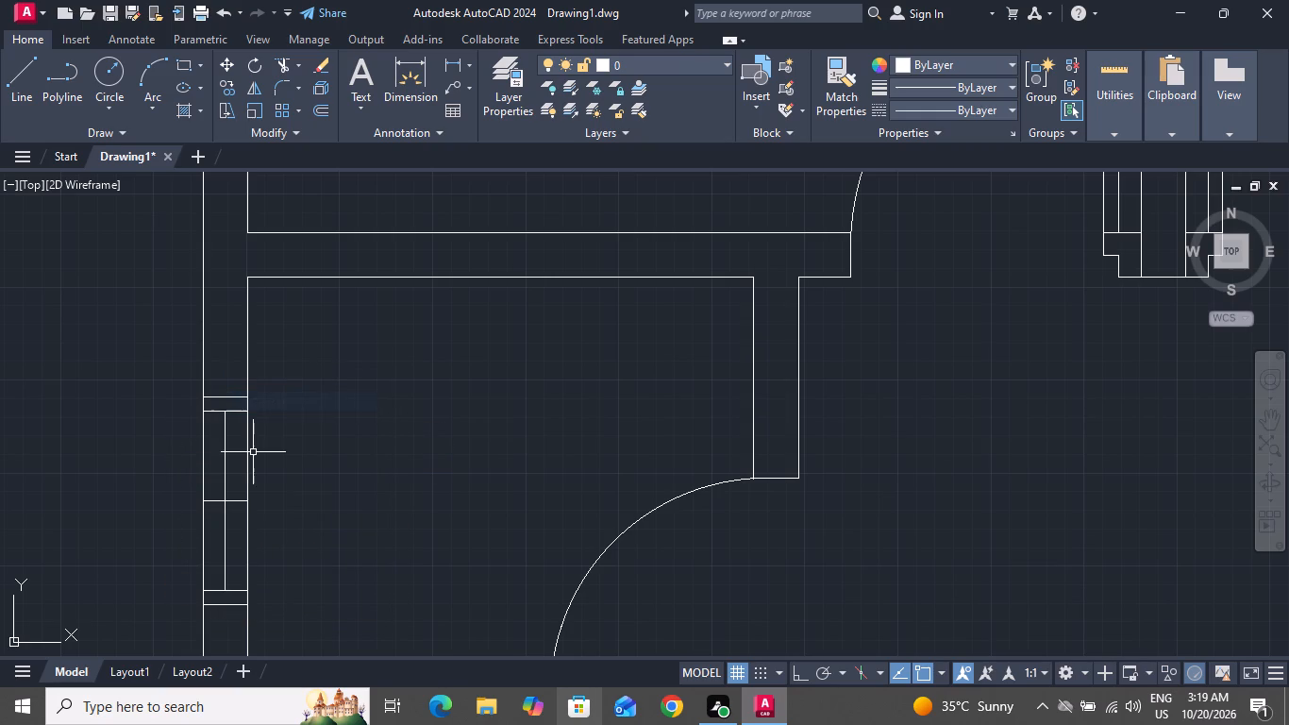
Offset the window's vertical centre line by 1" to both sides to form the glazing lines.
type("O")
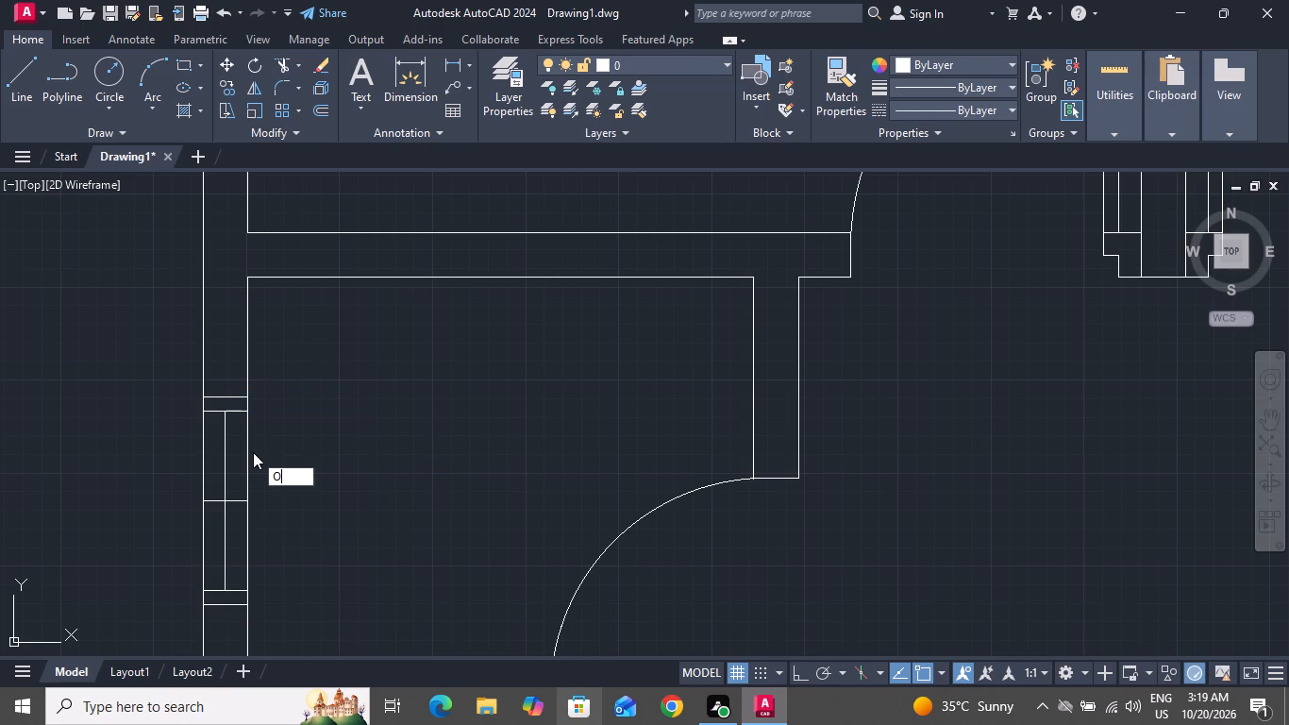
key("space")
key("1")
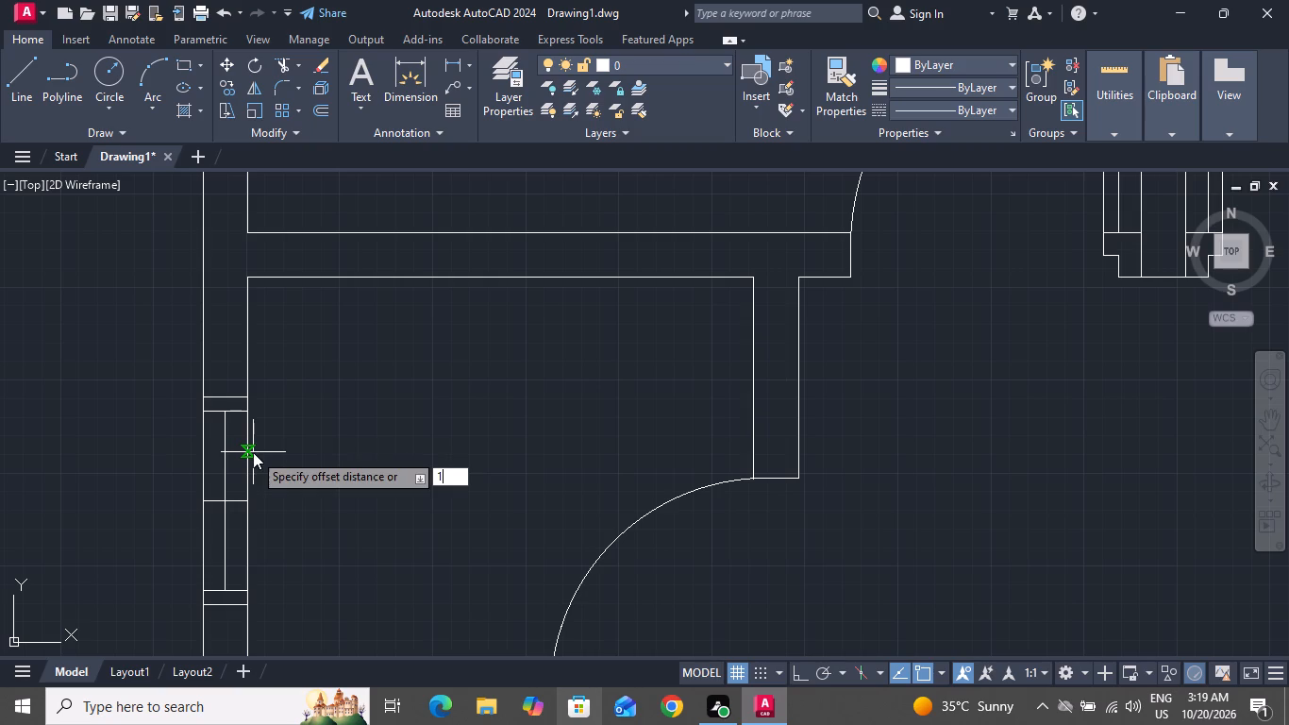
key("shift+quotedbl")
key("Return")
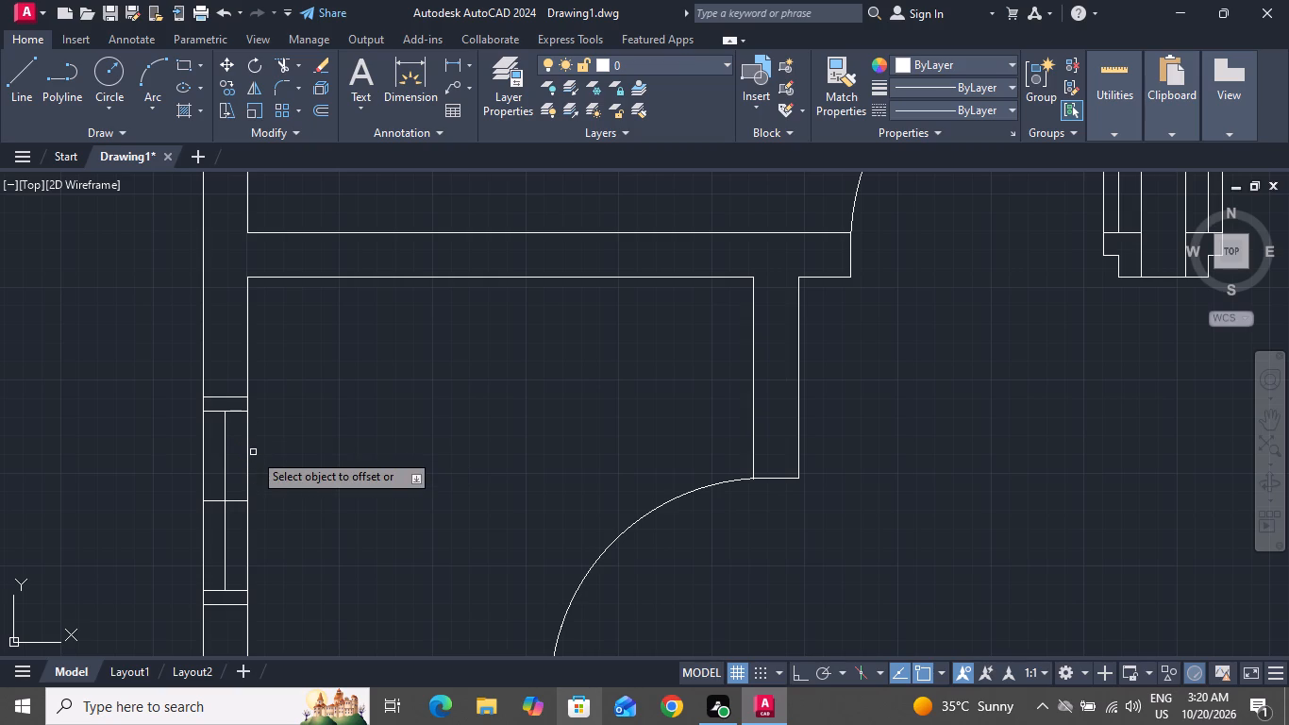
left_click(223, 466)
left_click(242, 468)
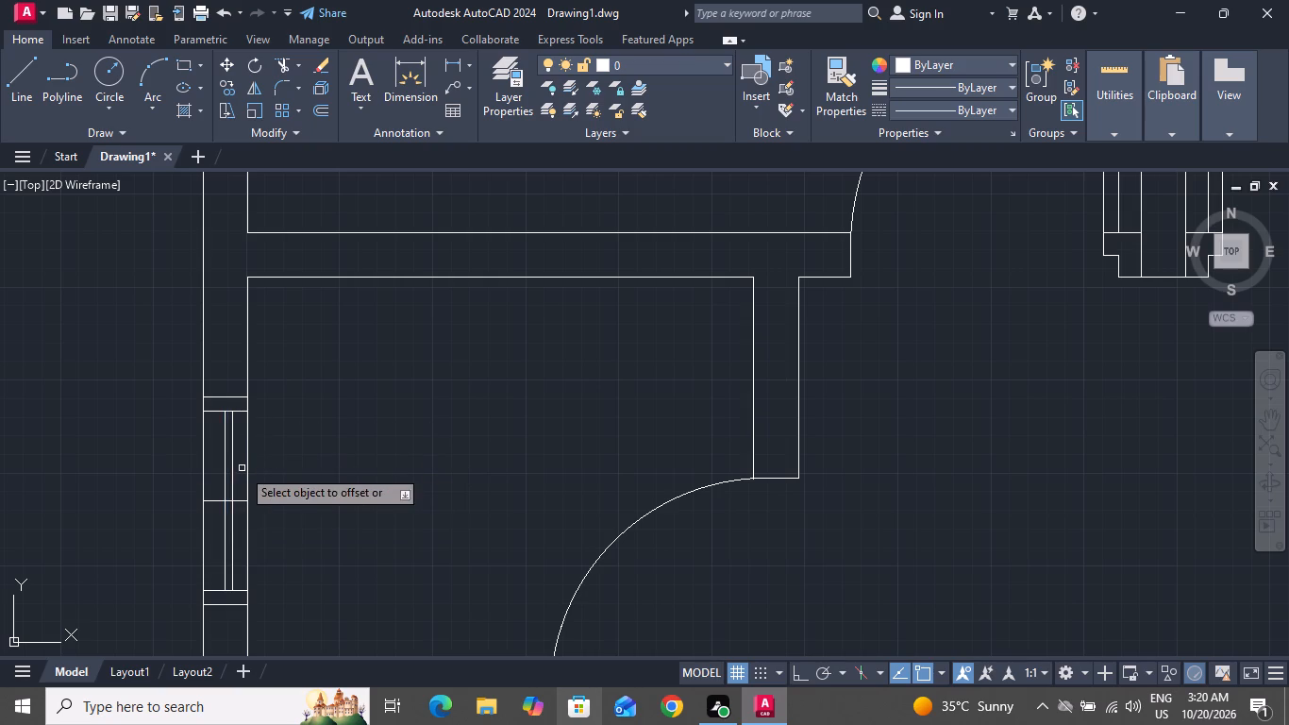
scroll(221, 474, "up", 2)
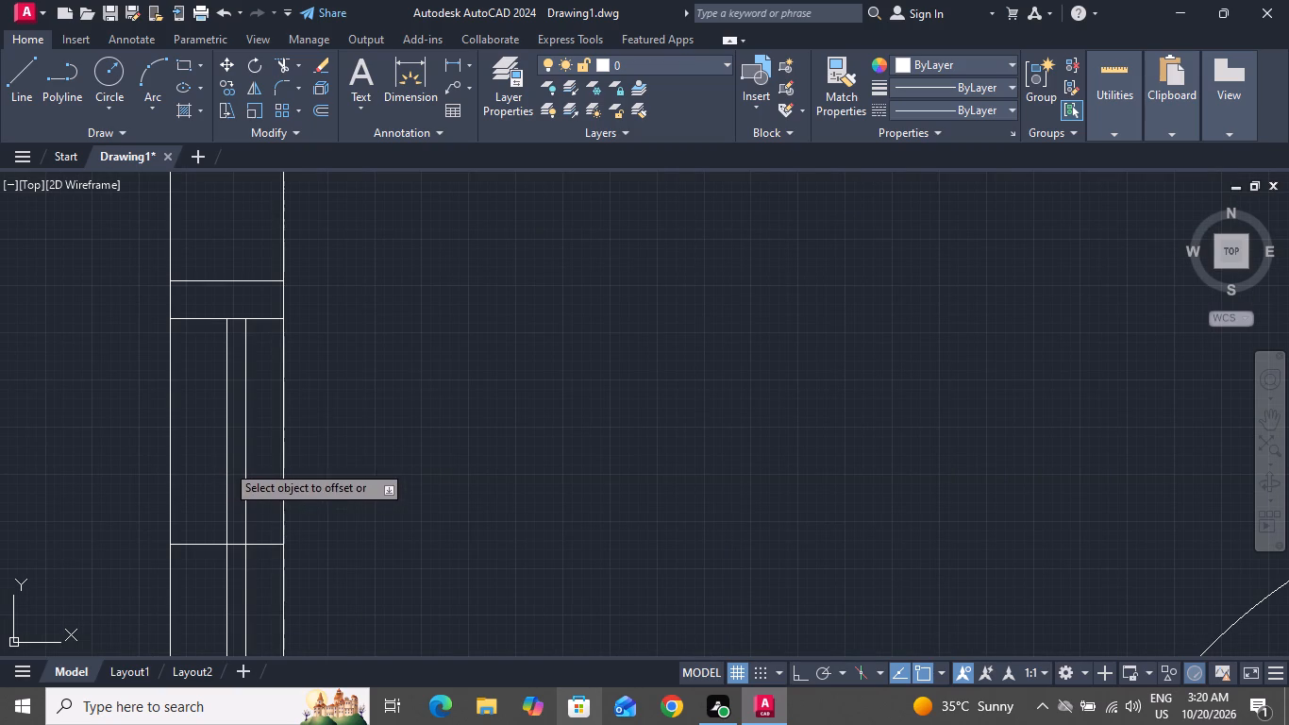
left_click(226, 464)
left_click(214, 469)
right_click(214, 469)
left_click(271, 506)
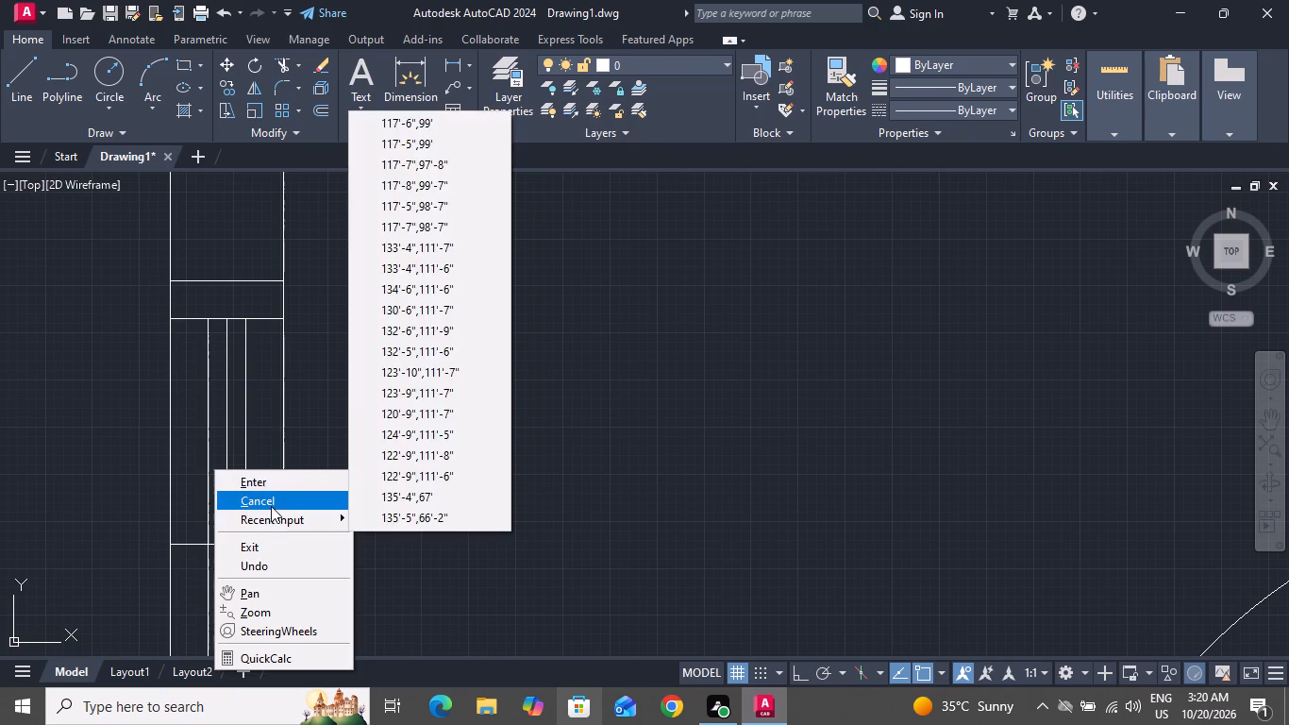
Delete the original vertical centre line and the short midpoint line crossing the small room's left-wall window.
scroll(227, 564, "up", 1)
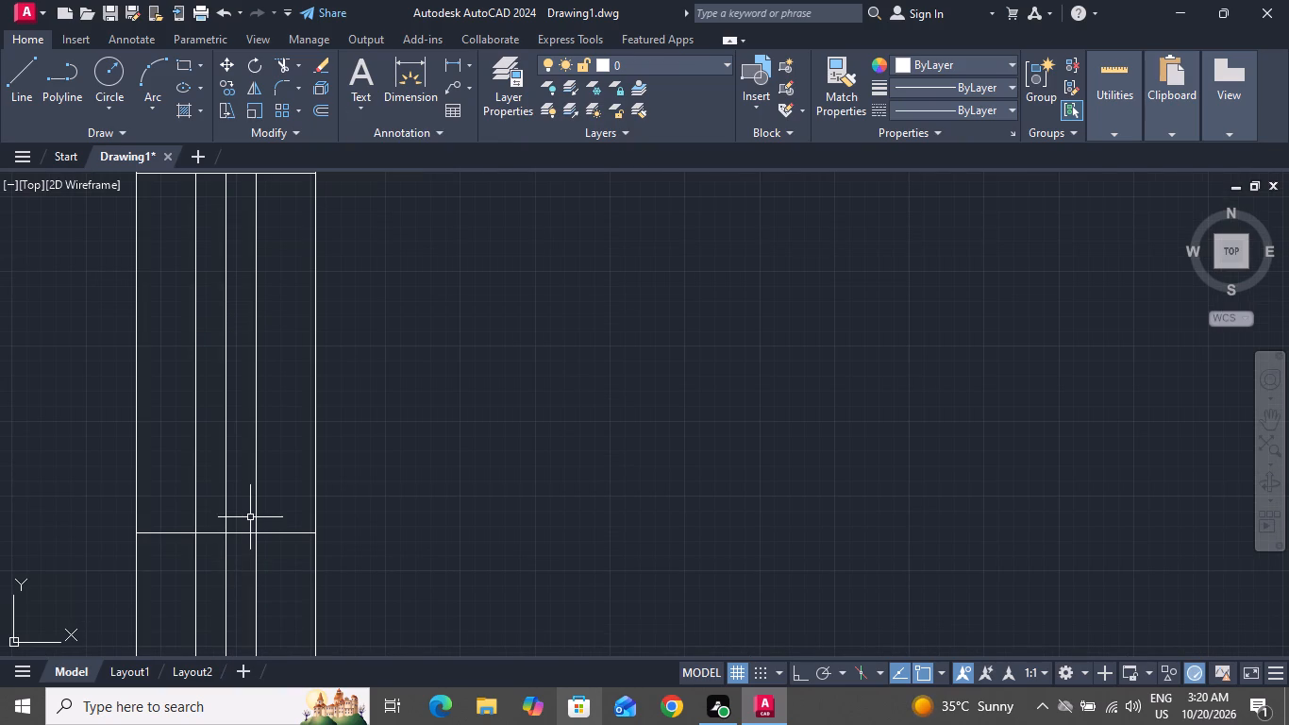
left_click(250, 517)
left_click(212, 550)
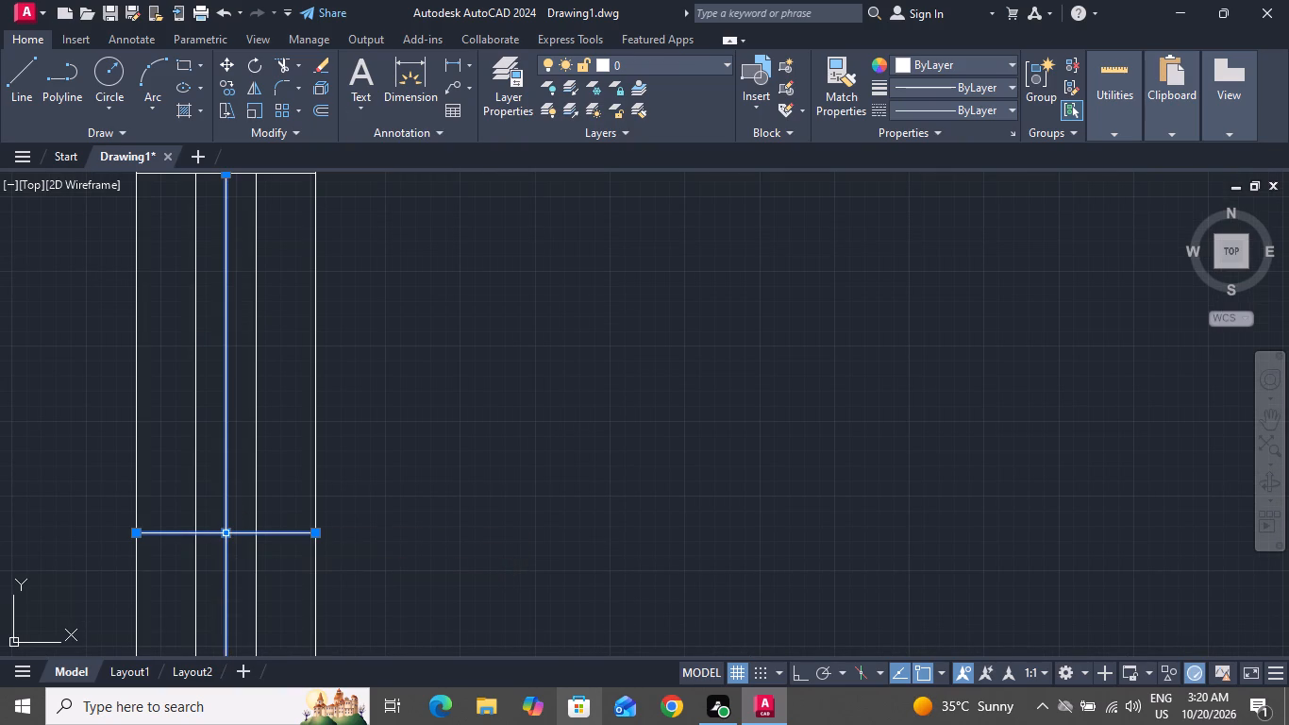
key("Delete")
Draw a short line across the left exterior wall's thickness at the midpoint of the inner wall line of the room directly below.
scroll(100, 366, "up", 1)
scroll(102, 361, "down", 2)
scroll(116, 317, "up", 1)
scroll(119, 306, "down", 1)
scroll(320, 371, "down", 2)
scroll(320, 371, "up", 1)
scroll(317, 387, "down", 4)
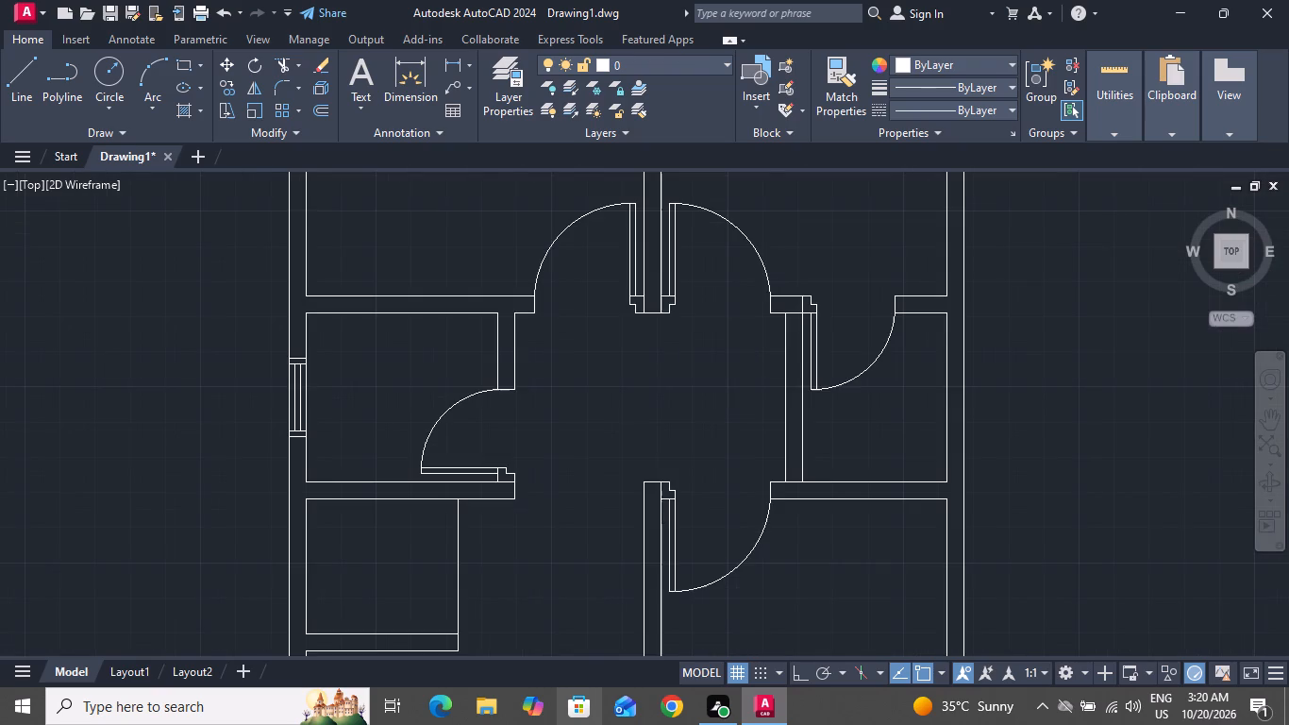
scroll(317, 388, "down", 1)
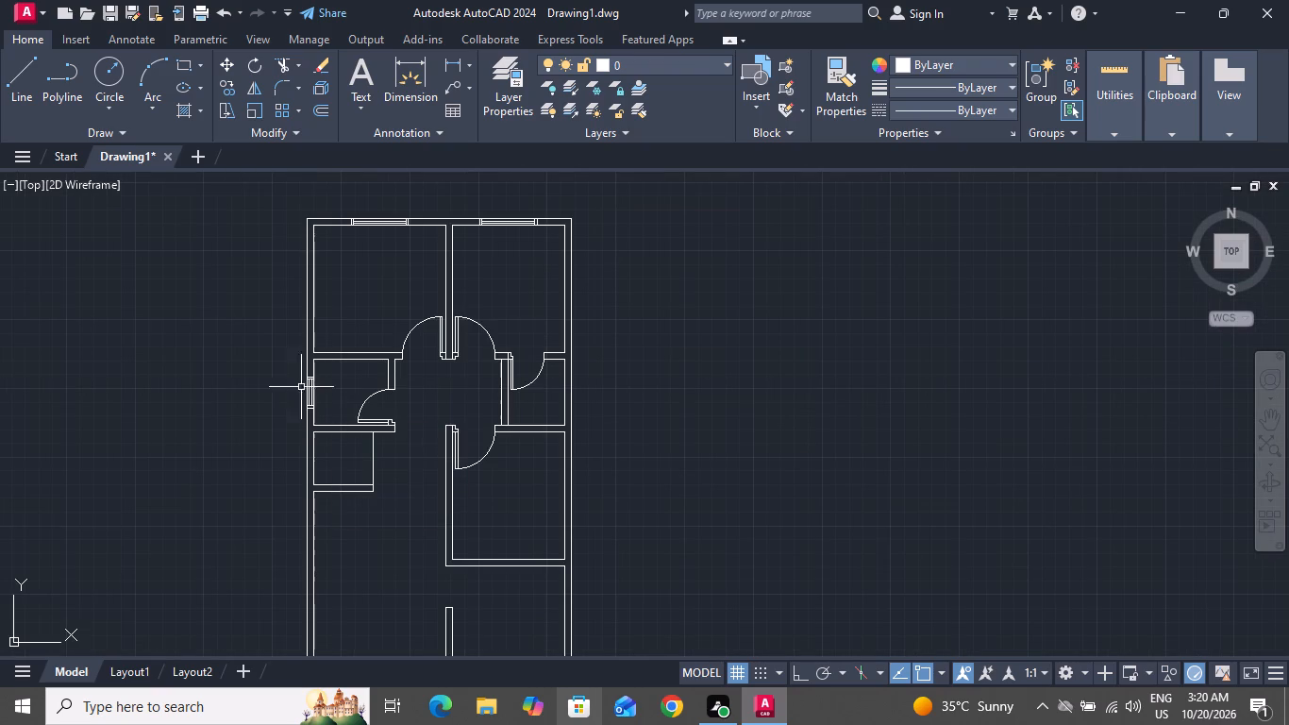
left_click(20, 79)
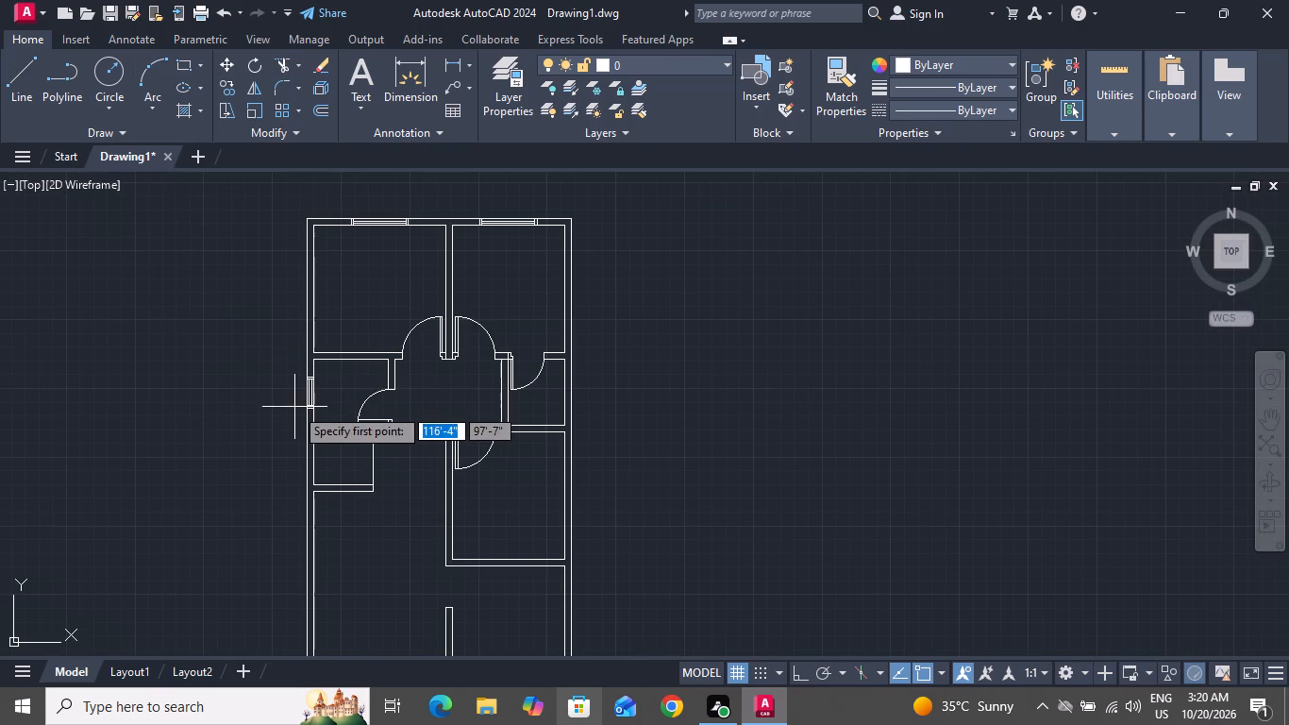
scroll(482, 551, "up", 1)
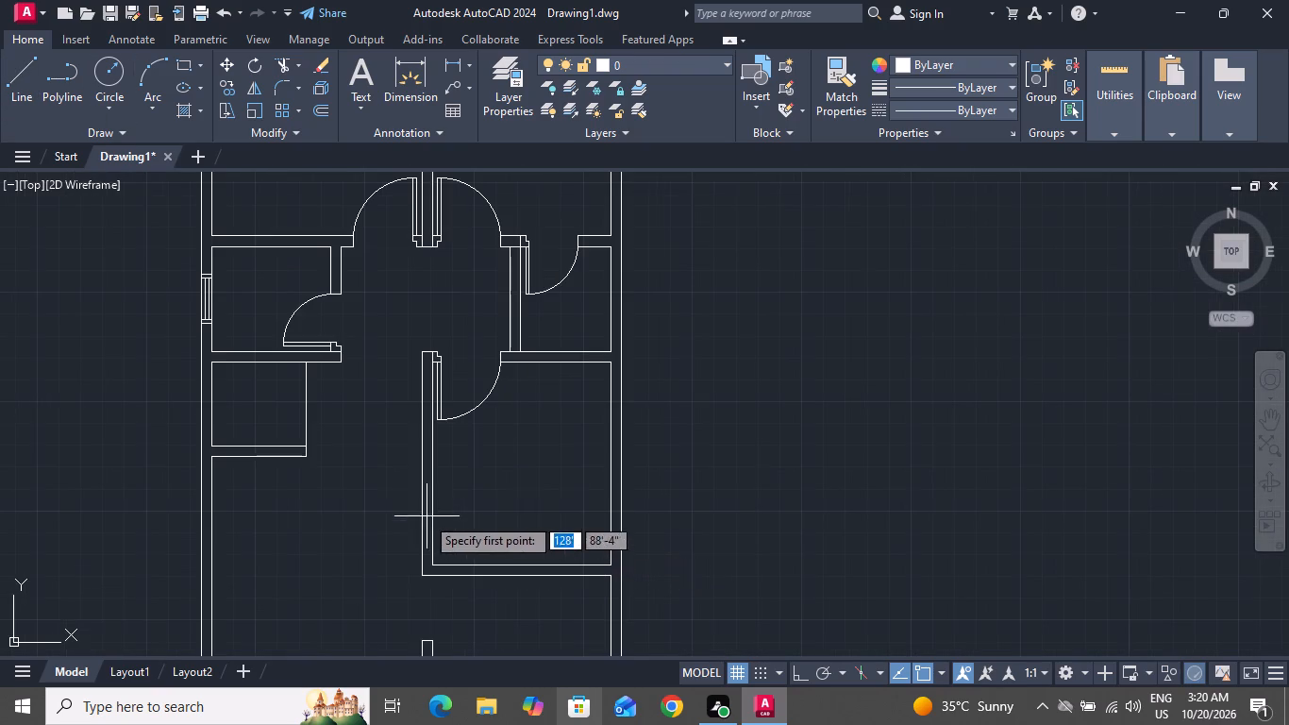
scroll(265, 412, "up", 2)
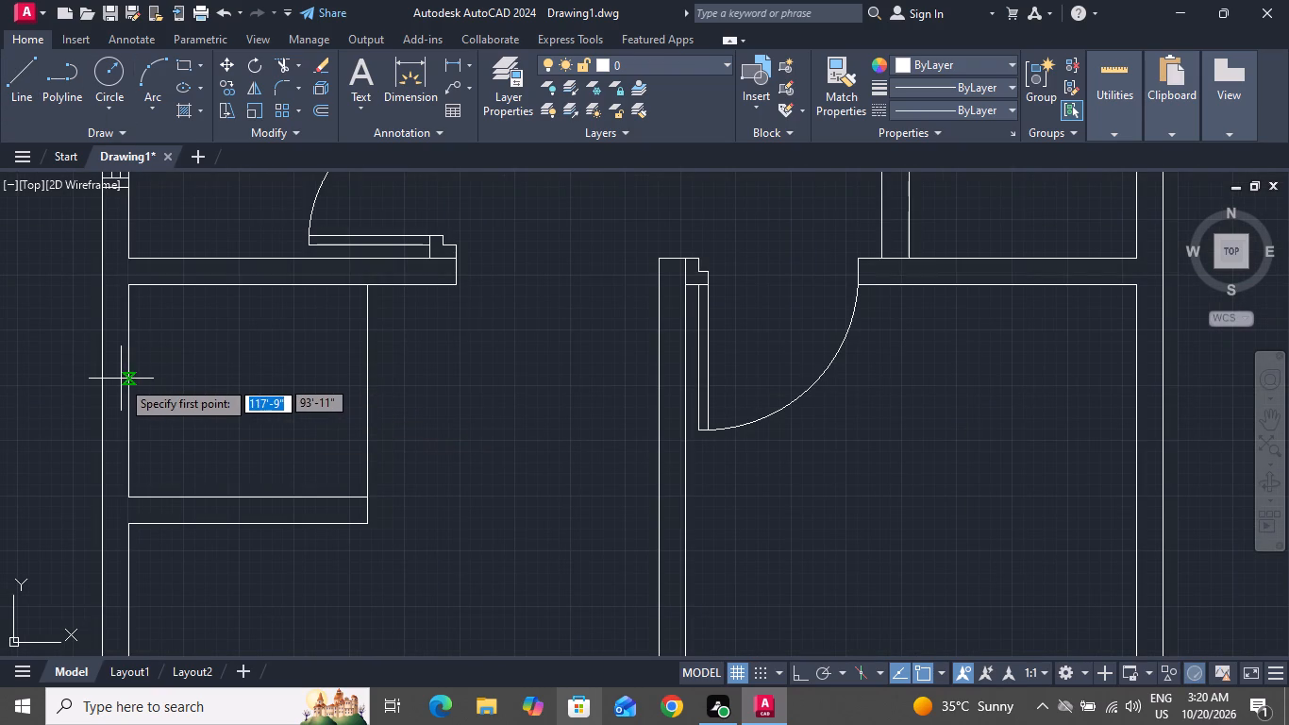
left_click(124, 394)
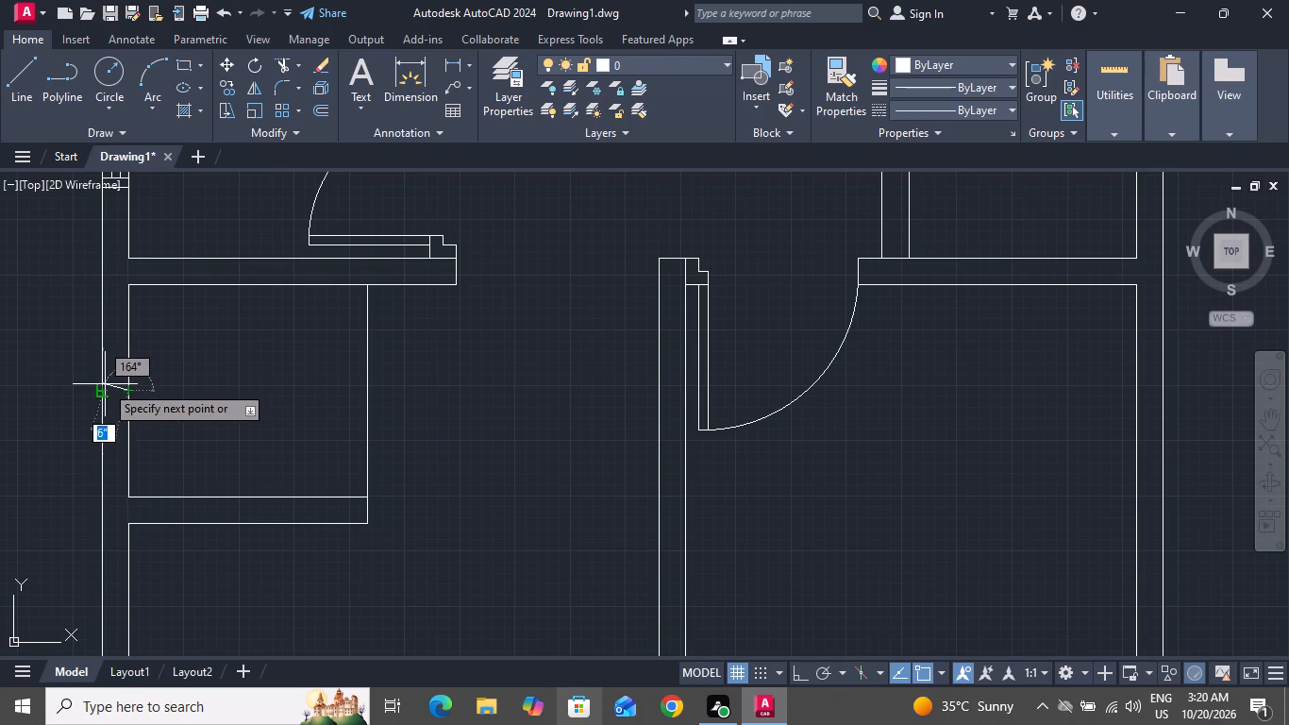
left_click(103, 387)
right_click(110, 387)
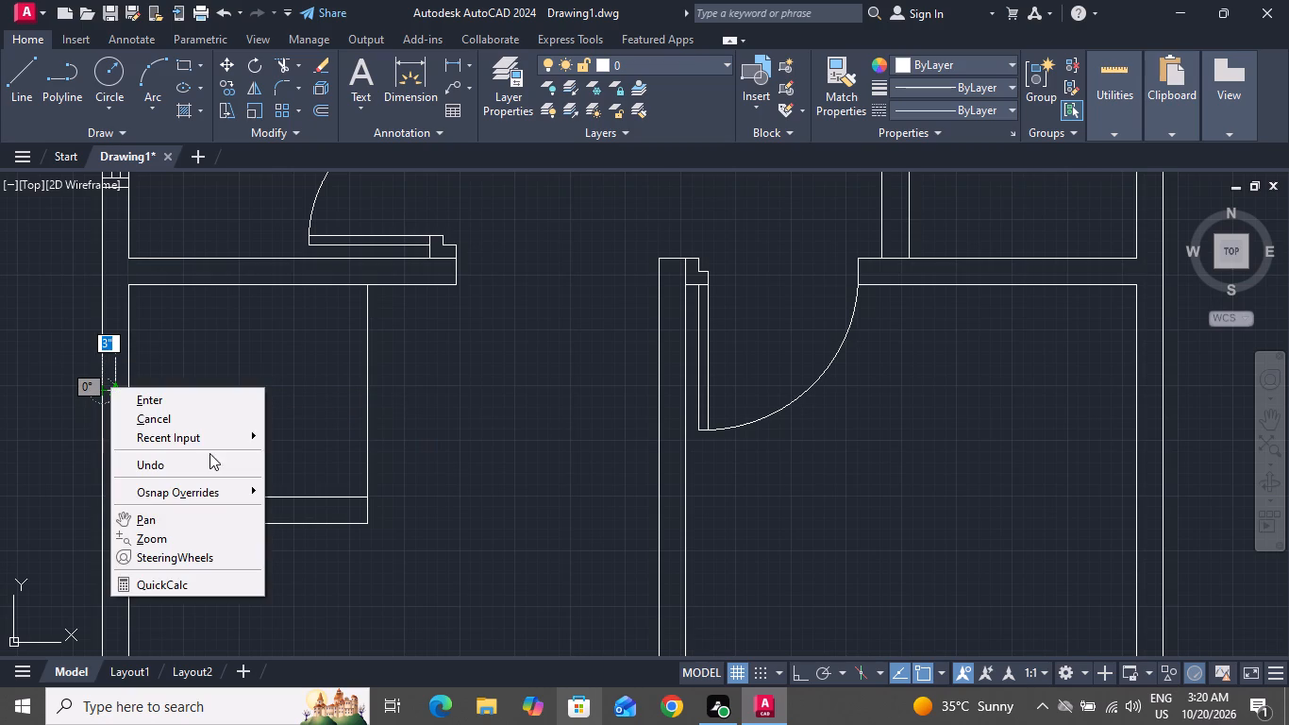
left_click(196, 412)
Offset the lower room's short left-wall line by 1' both upward and downward.
type("O")
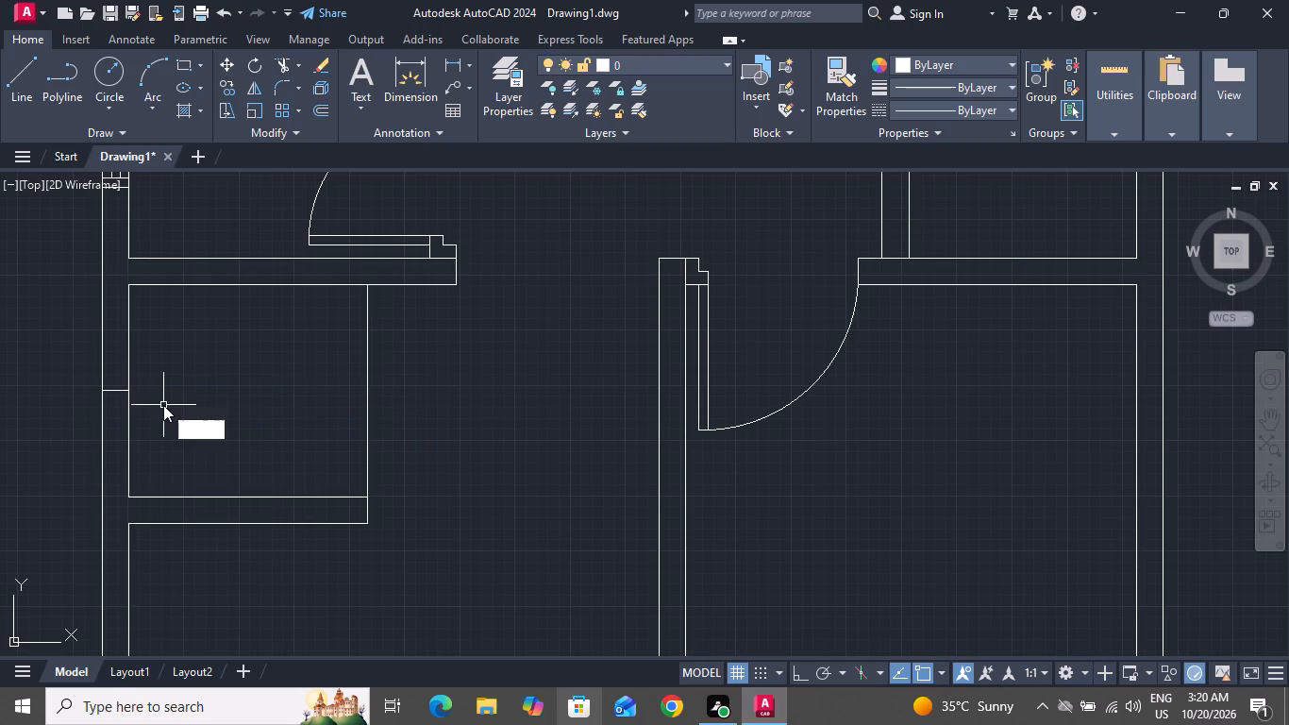
key("space")
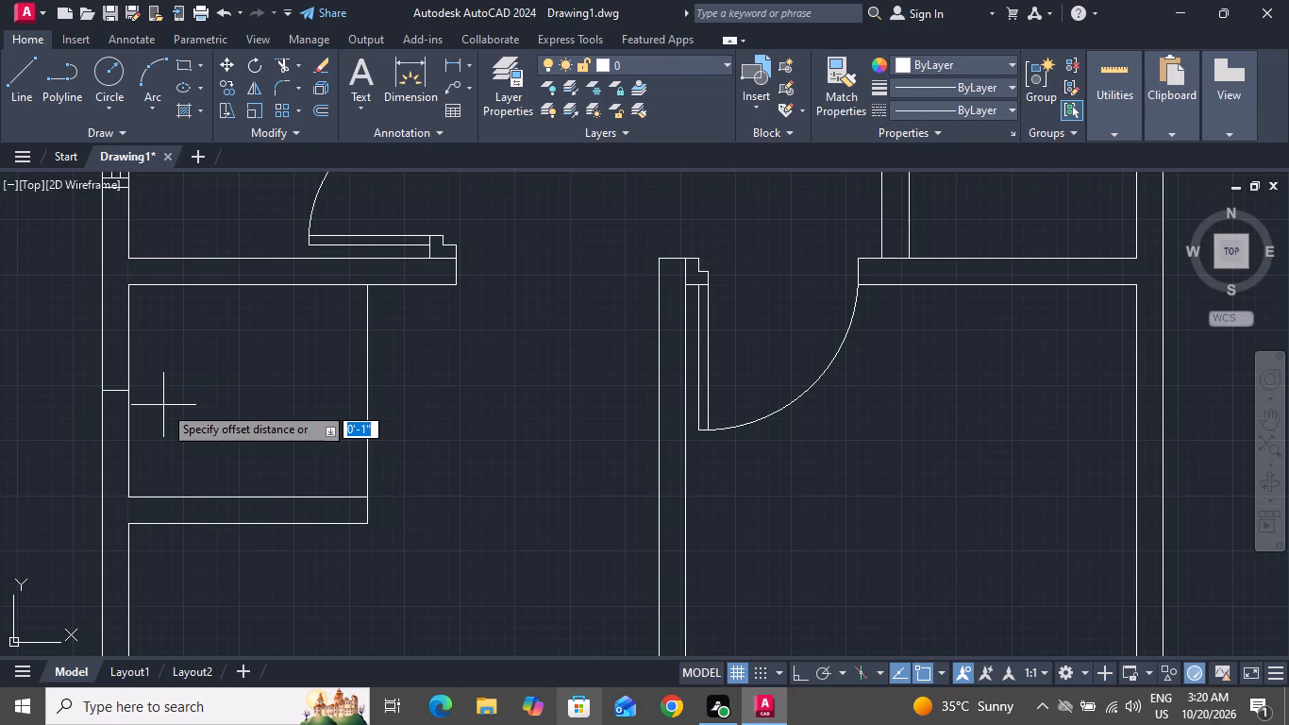
key("1")
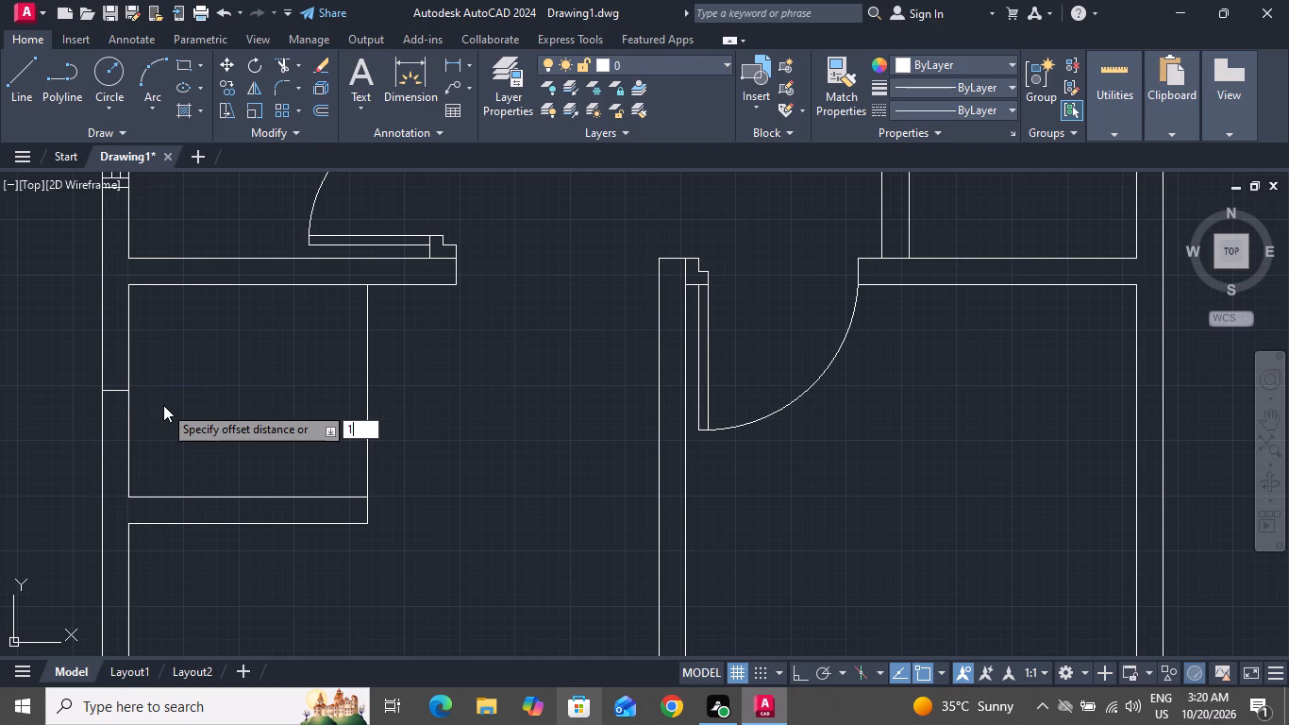
key("apostrophe")
key("Return")
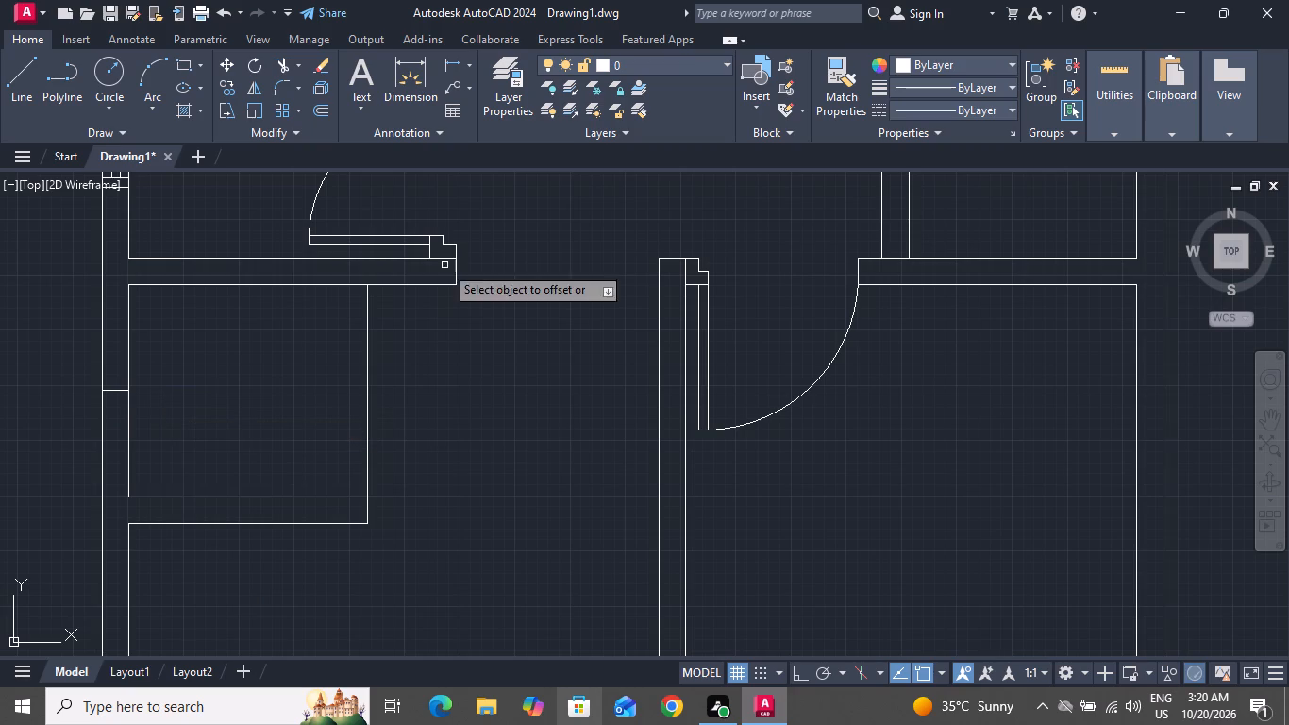
left_click(121, 394)
left_click(117, 432)
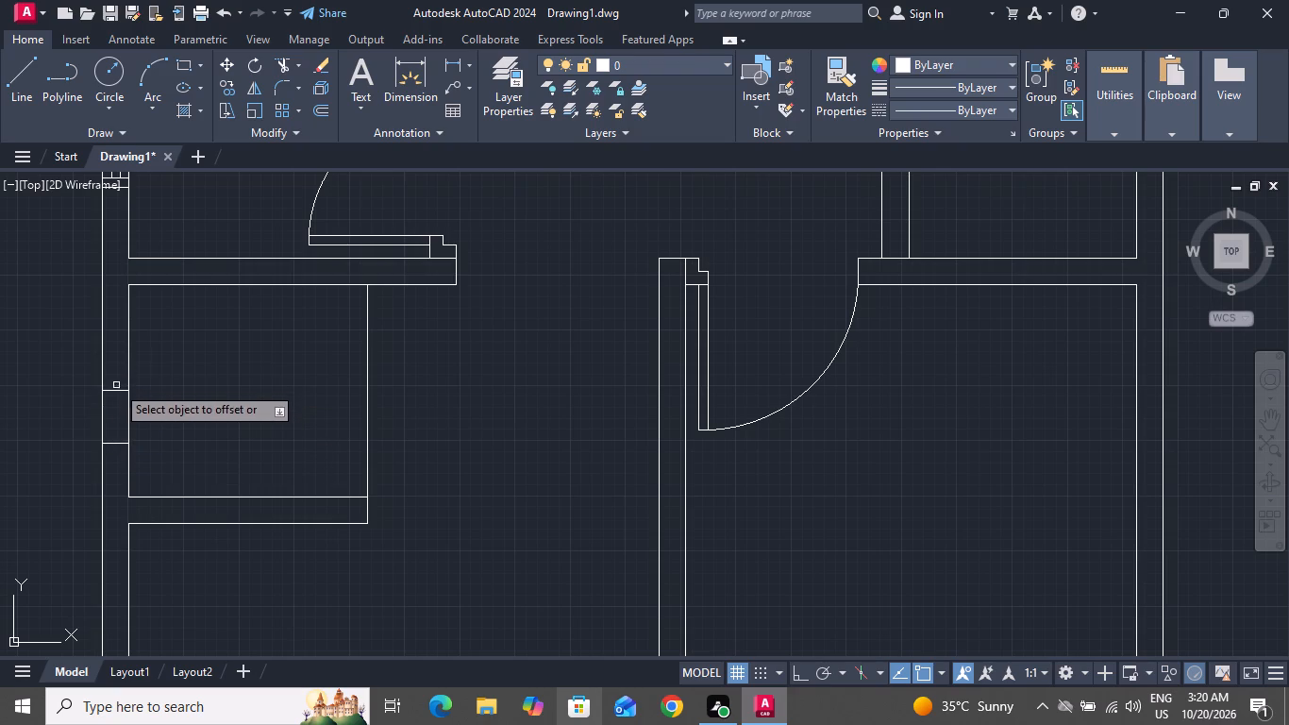
left_click(115, 391)
left_click(122, 301)
right_click(170, 368)
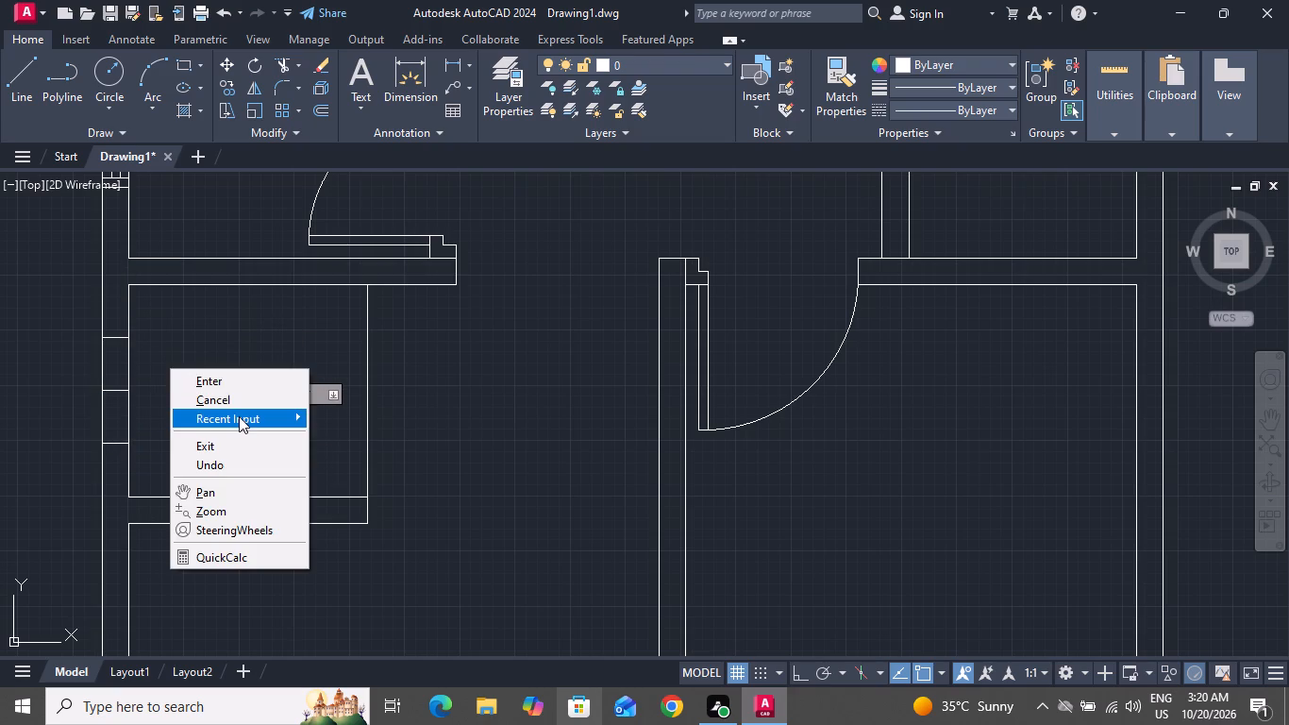
left_click(239, 400)
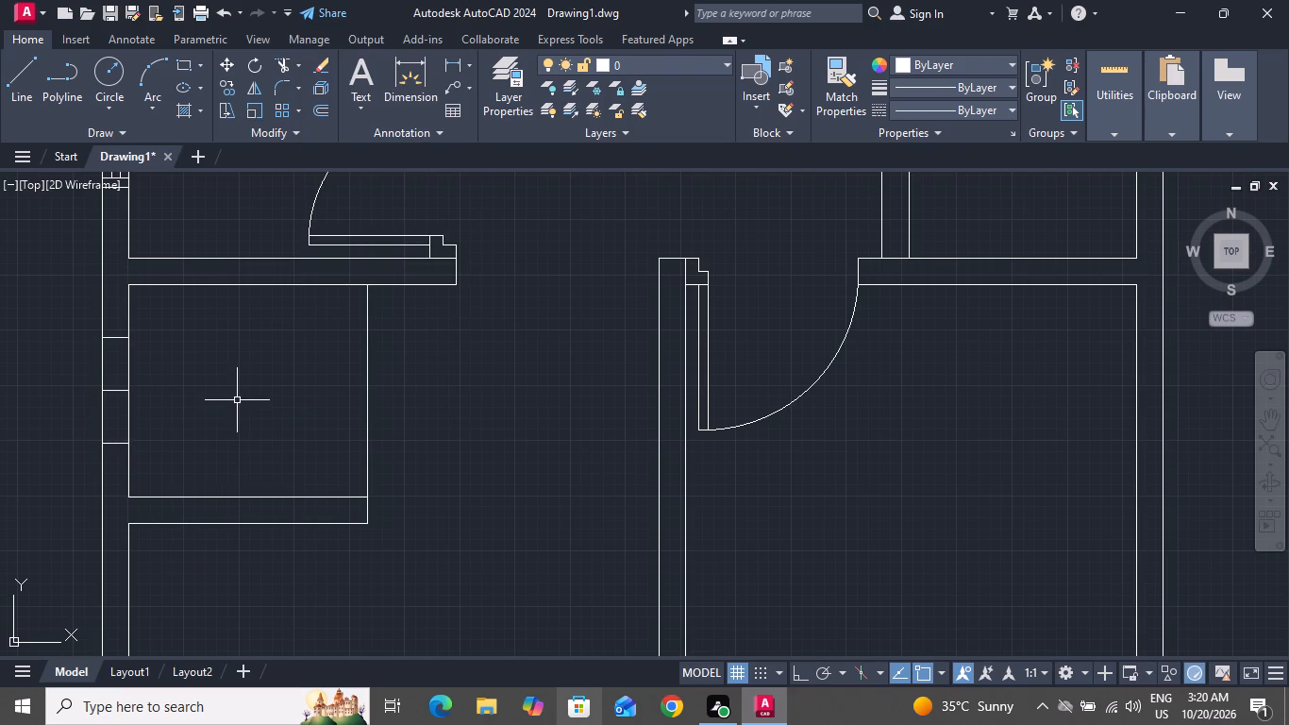
Offset the two end lines of the lower room's left-wall opening by 2" outward to form the window jambs.
key("o")
key("space")
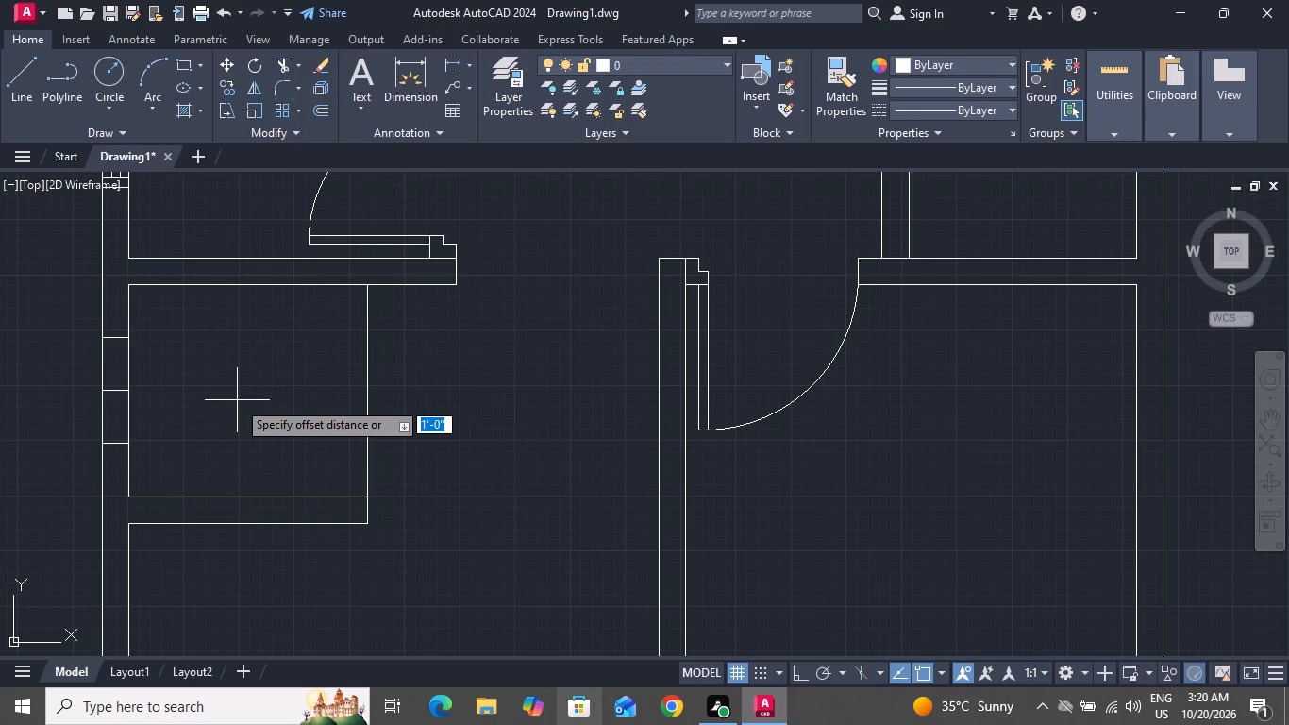
key("2")
key("shift+quotedbl")
key("Return")
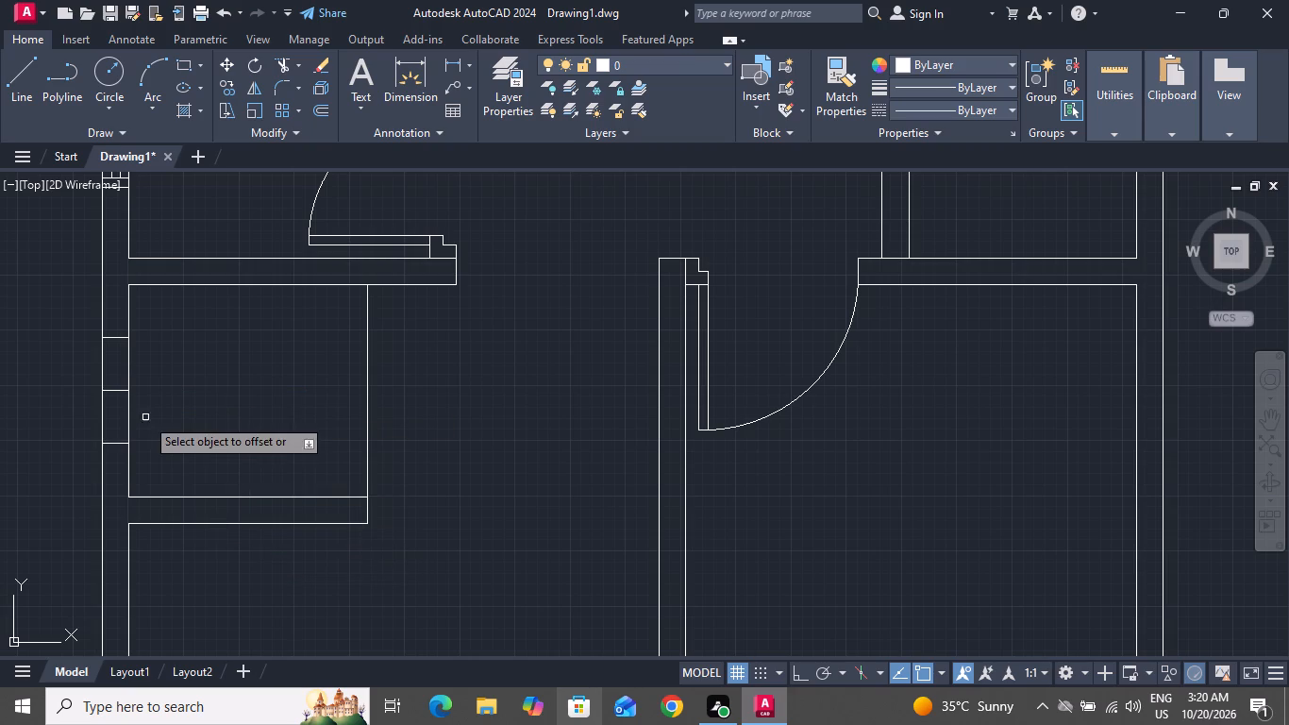
left_click(116, 340)
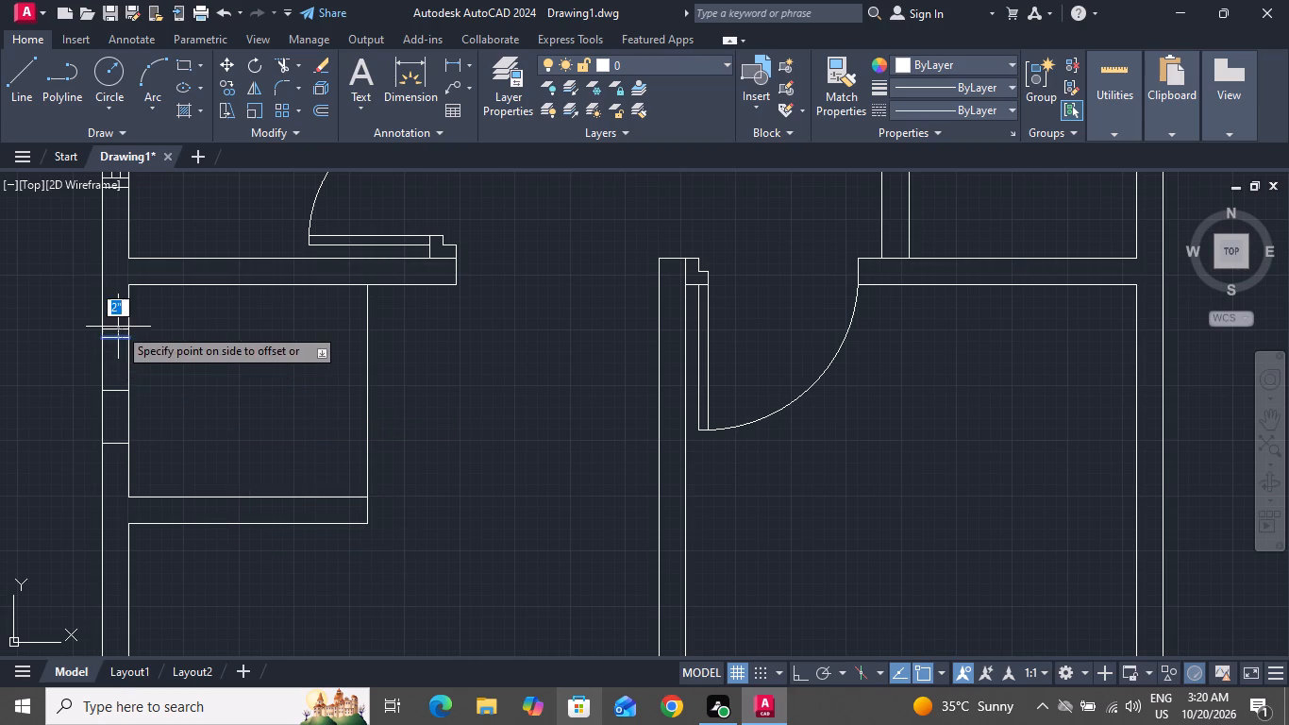
left_click(118, 327)
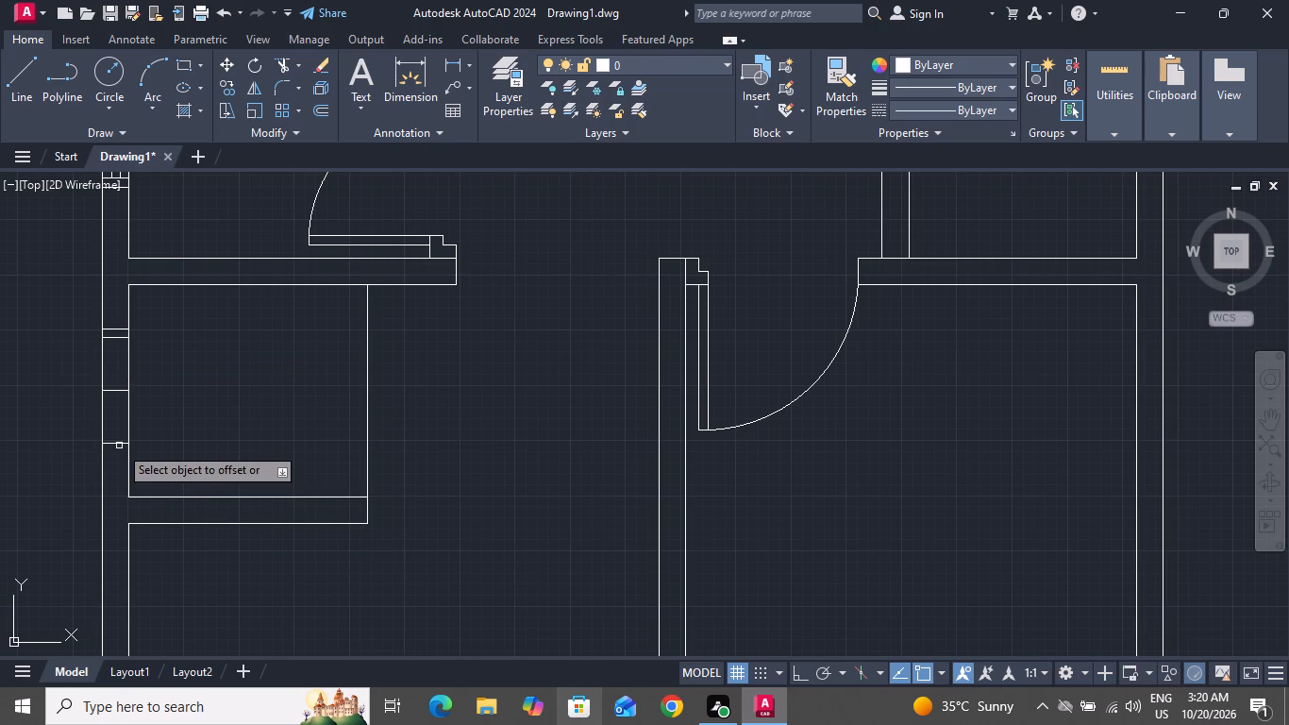
left_click(118, 444)
left_click(121, 501)
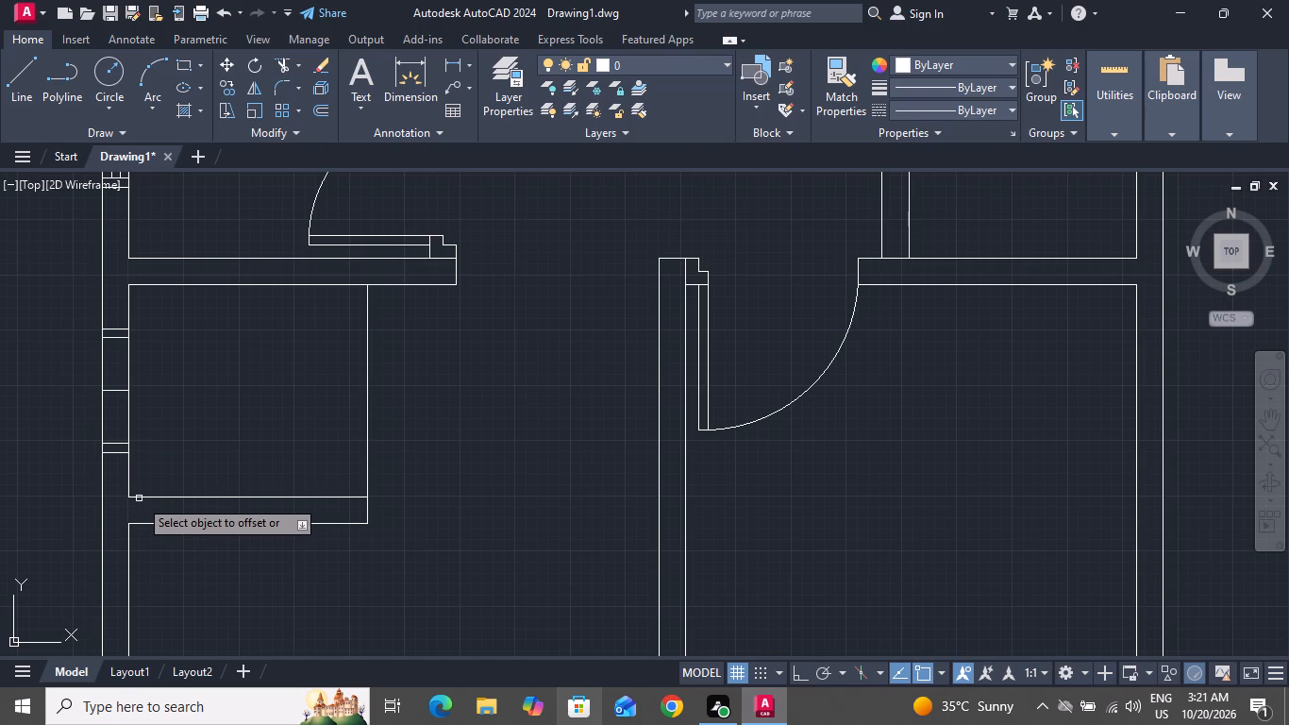
right_click(213, 391)
left_click(257, 418)
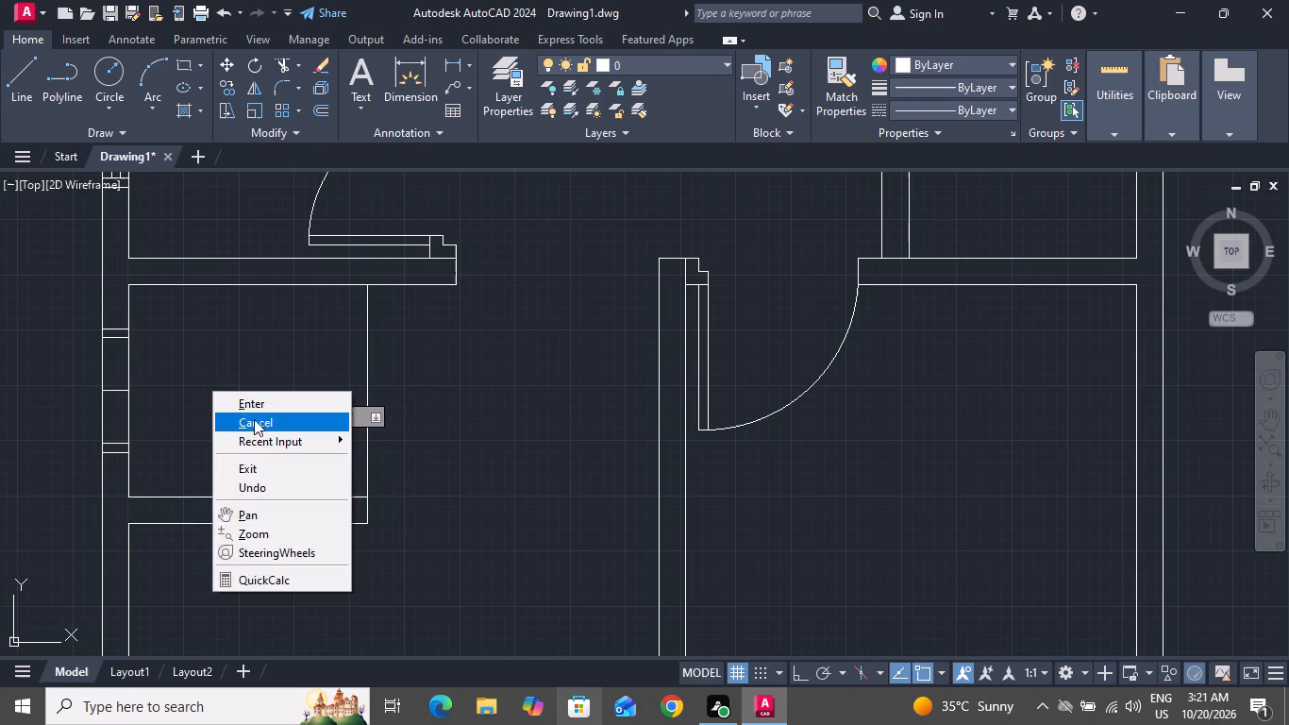
Draw a vertical centre line between the midpoints of the inner jamb lines in the lower room's left-wall window.
left_click(27, 67)
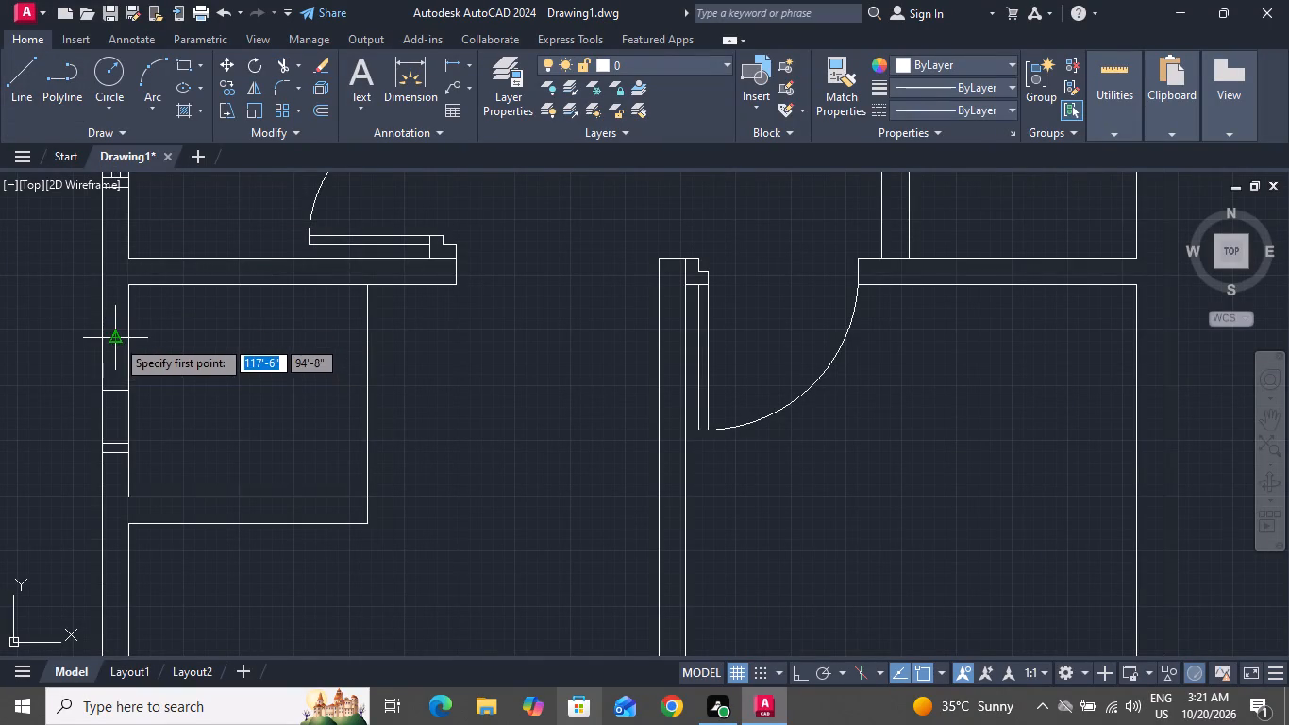
left_click(116, 339)
scroll(118, 512, "up", 2)
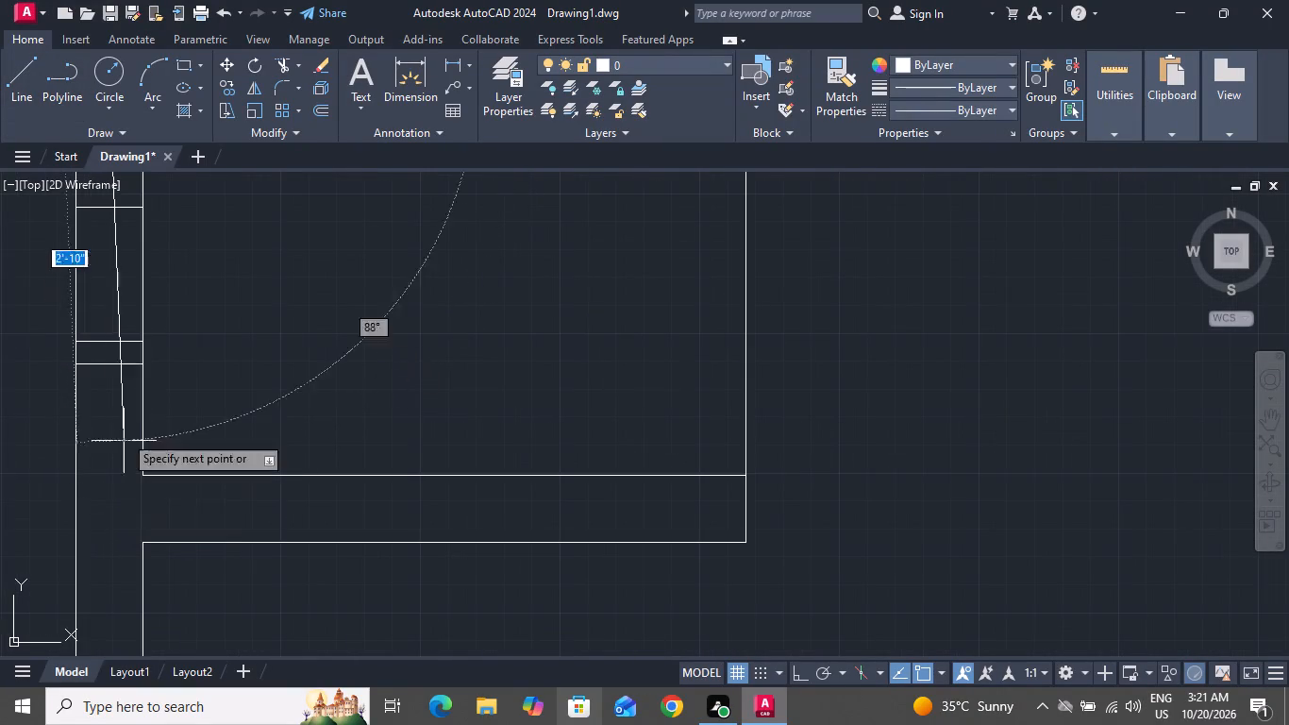
left_click(104, 346)
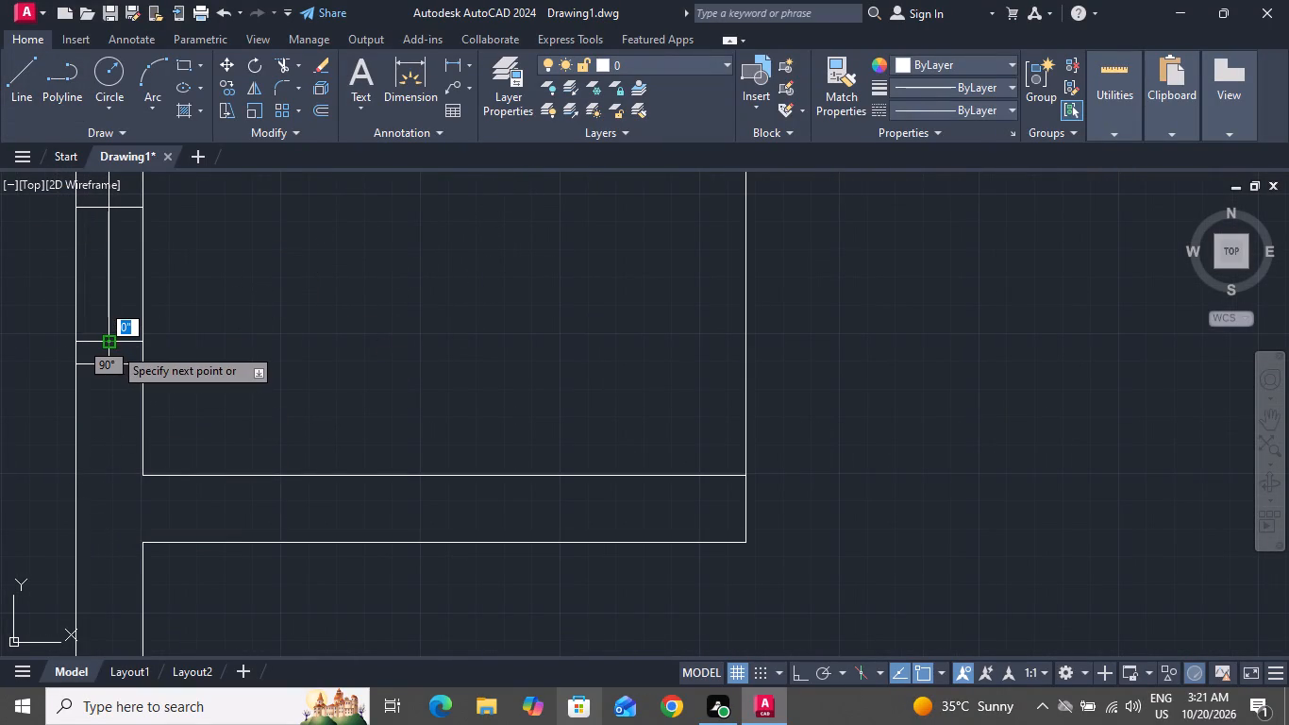
right_click(113, 346)
left_click(169, 383)
scroll(209, 434, "down", 2)
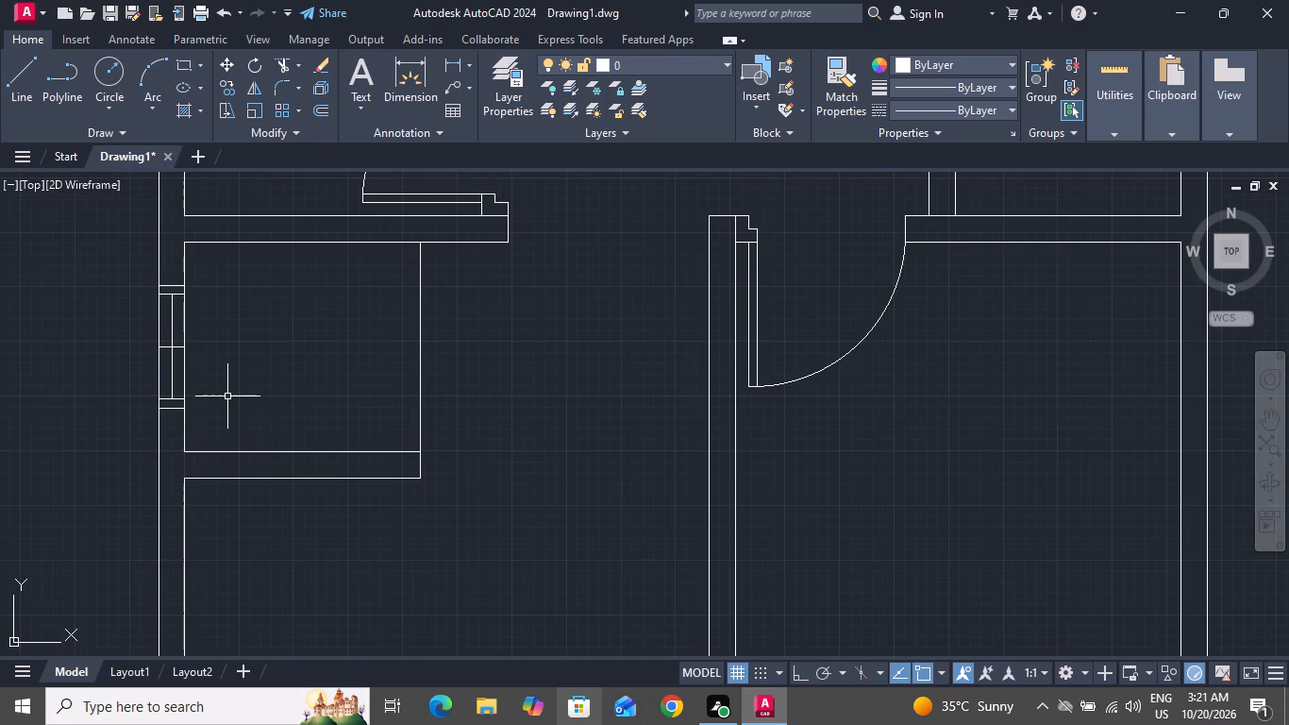
Offset the vertical centre line of the lower room's left-wall window by 1" to both sides.
type("O")
key("space")
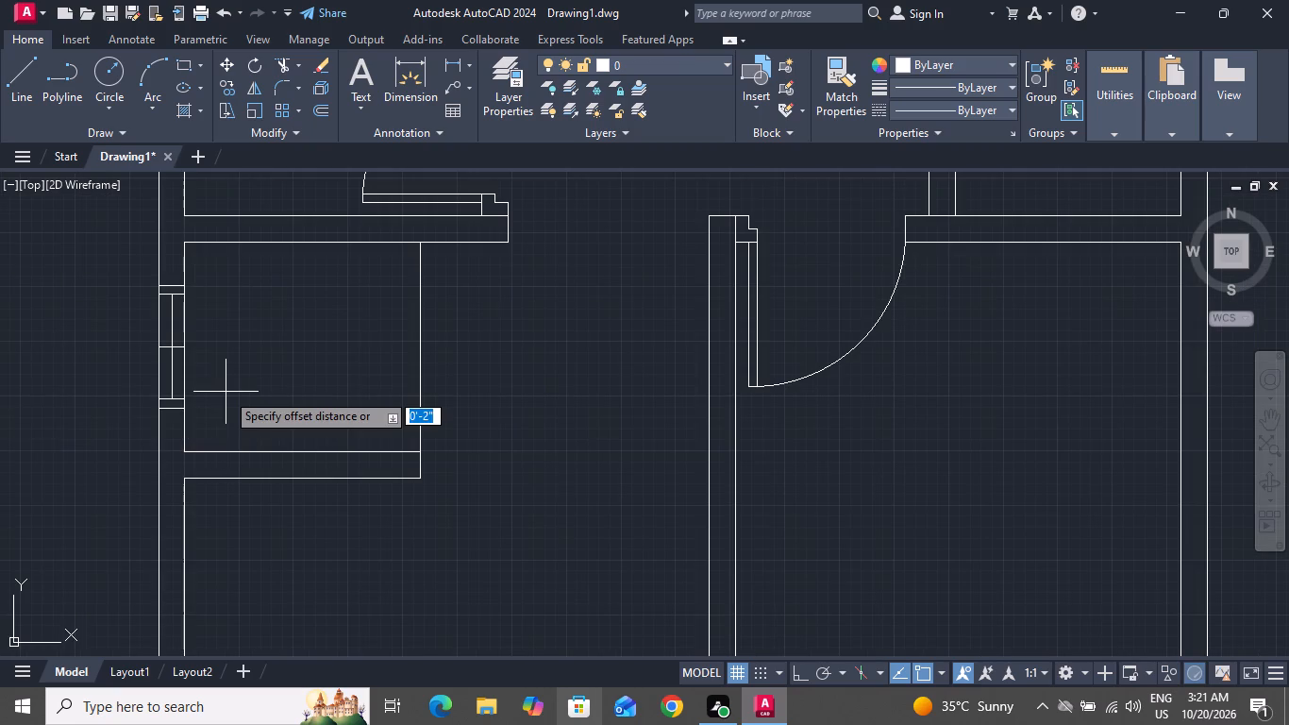
key("1")
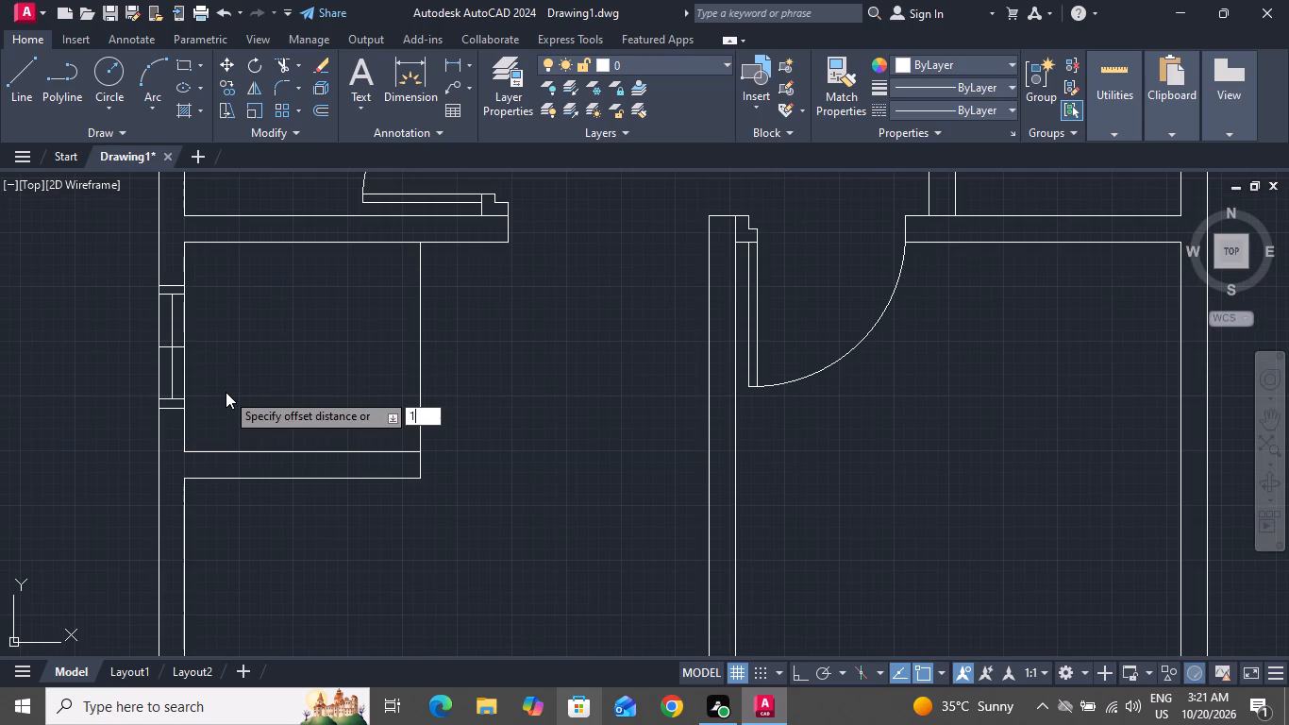
key("shift+quotedbl")
key("Return")
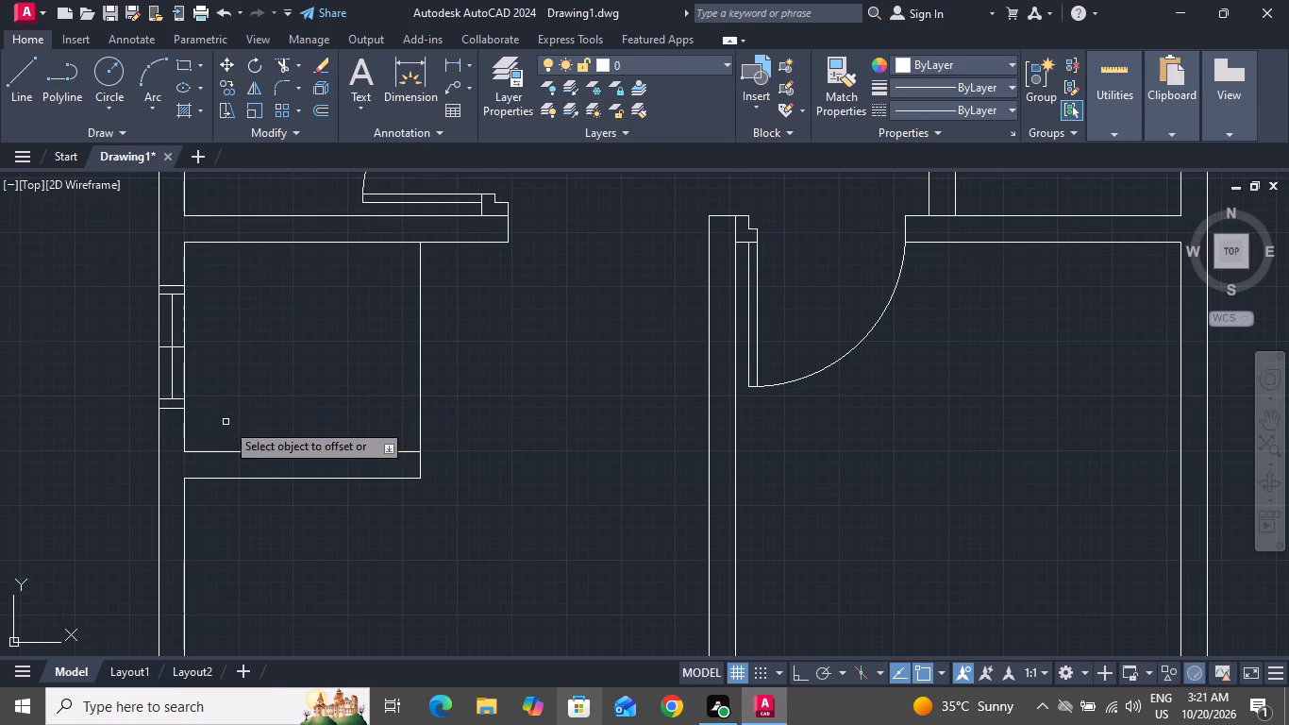
scroll(176, 333, "up", 2)
left_click(163, 312)
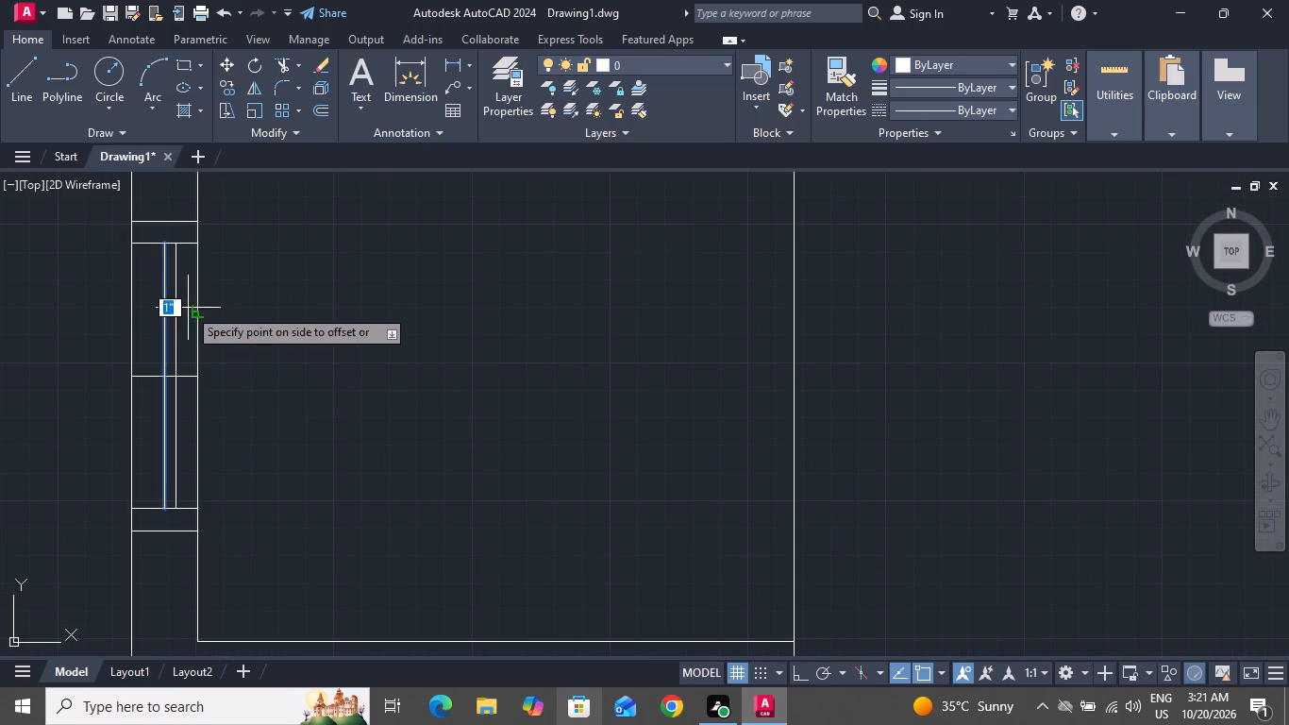
left_click(188, 308)
left_click(166, 316)
left_click(149, 317)
right_click(149, 317)
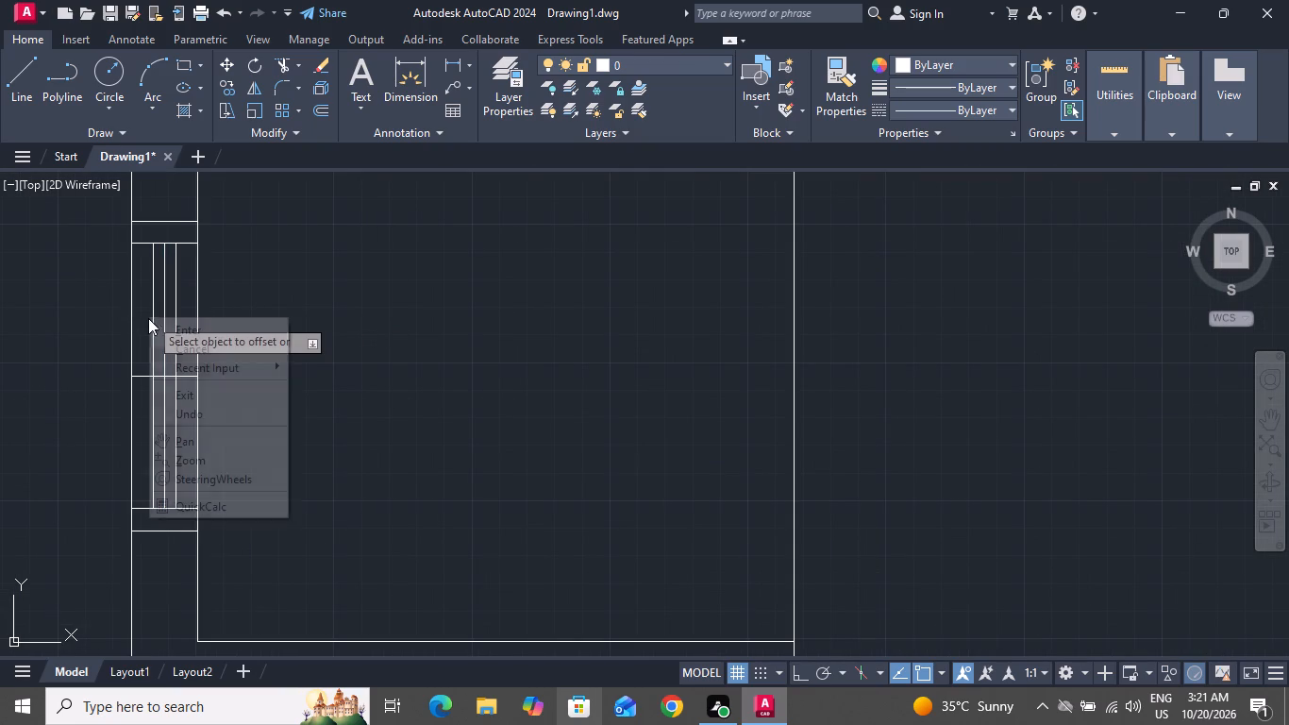
left_click(169, 346)
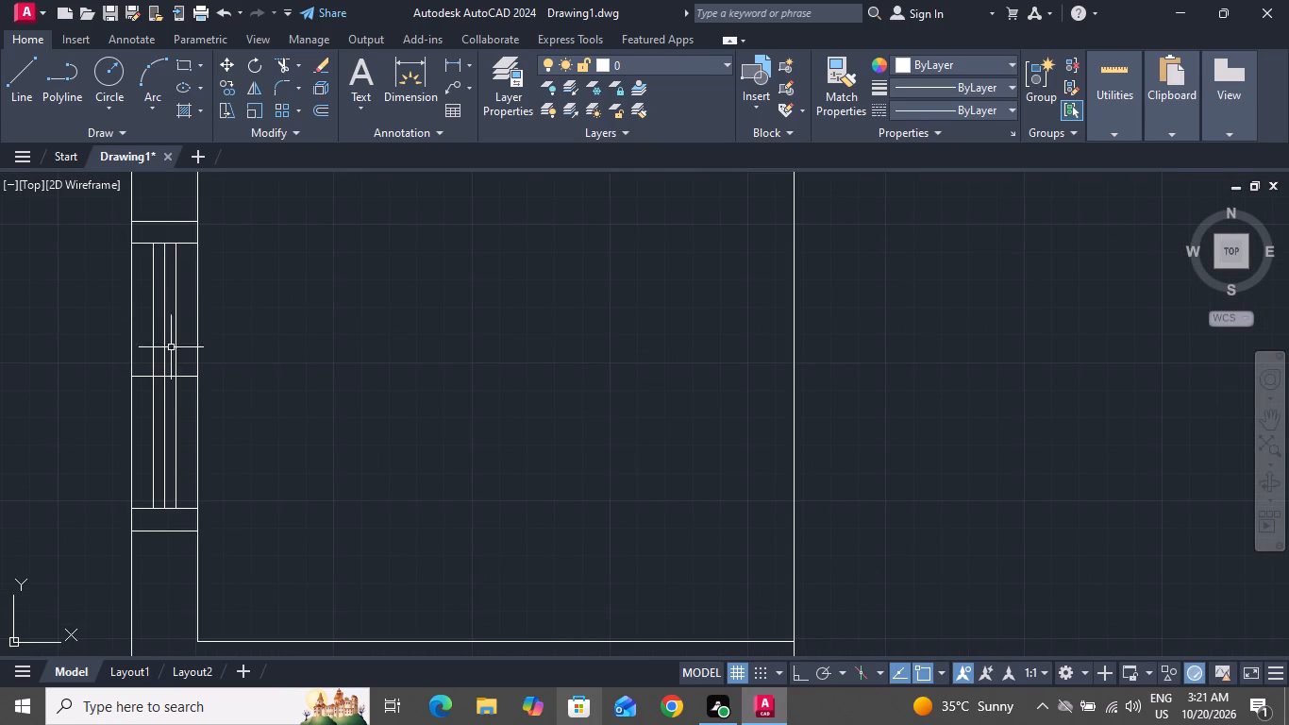
Delete the vertical centre line and the short midpoint line from the lower room's left-wall window.
scroll(171, 347, "up", 2)
left_click(168, 391)
left_click(138, 451)
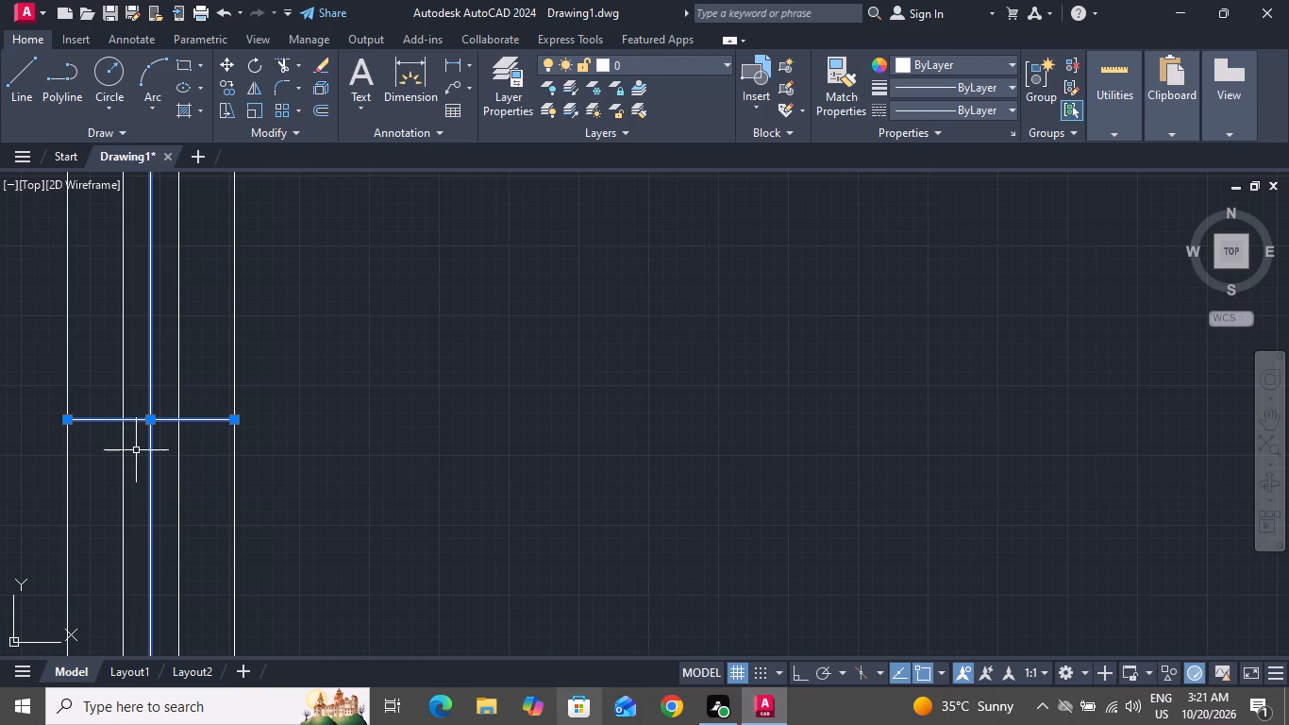
key("Delete")
Draw a short line across the left exterior wall's thickness at the inner wall line's midpoint in the large room below.
scroll(154, 417, "down", 5)
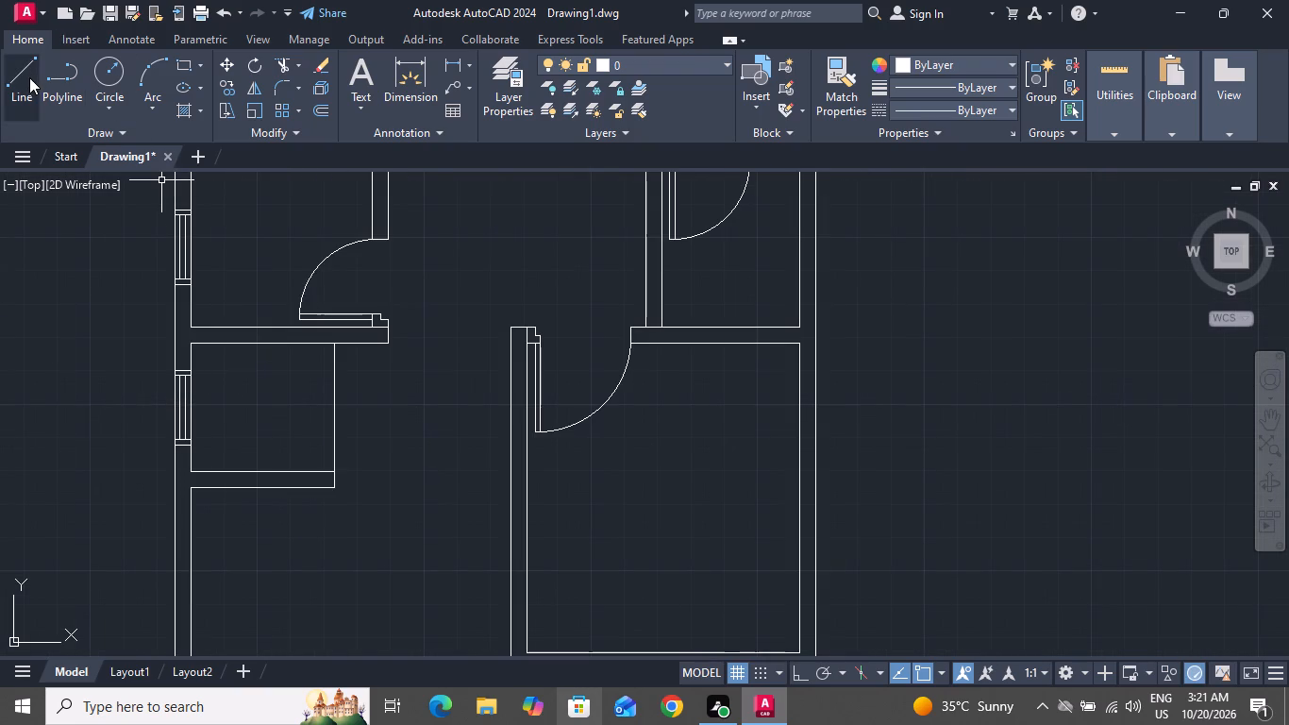
left_click(29, 77)
scroll(164, 214, "down", 2)
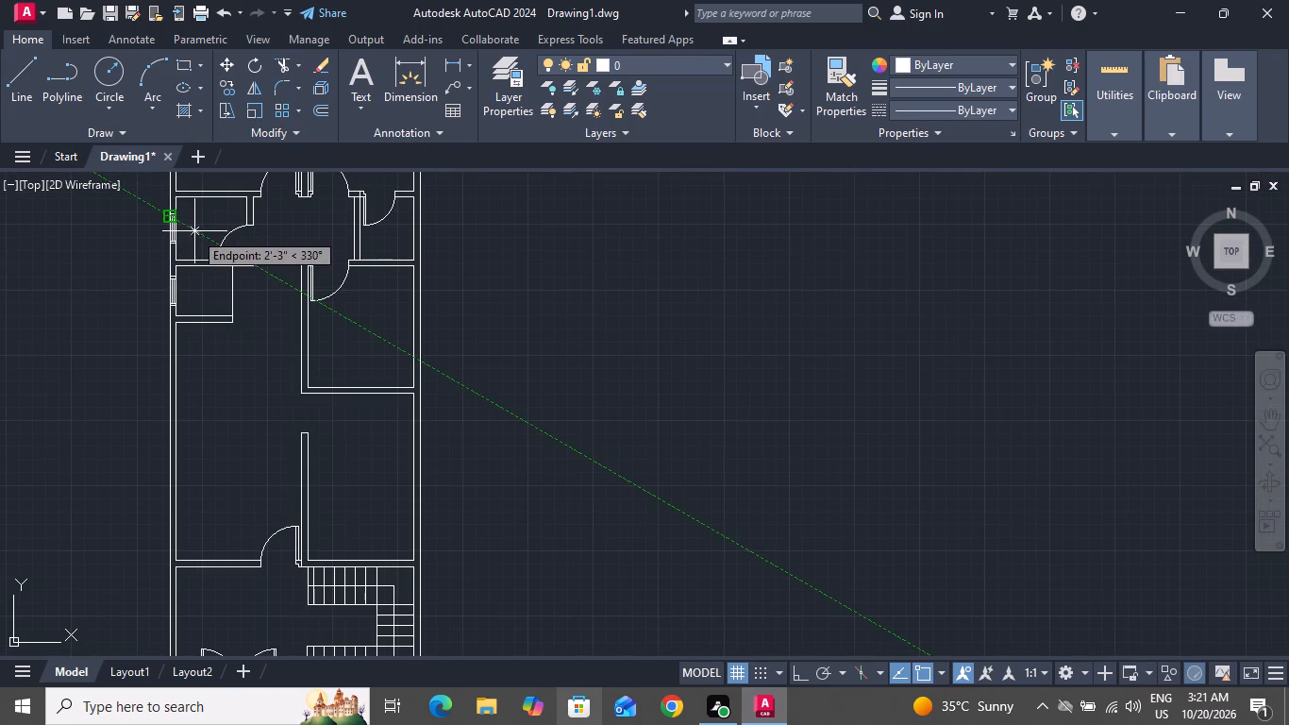
scroll(164, 452, "up", 3)
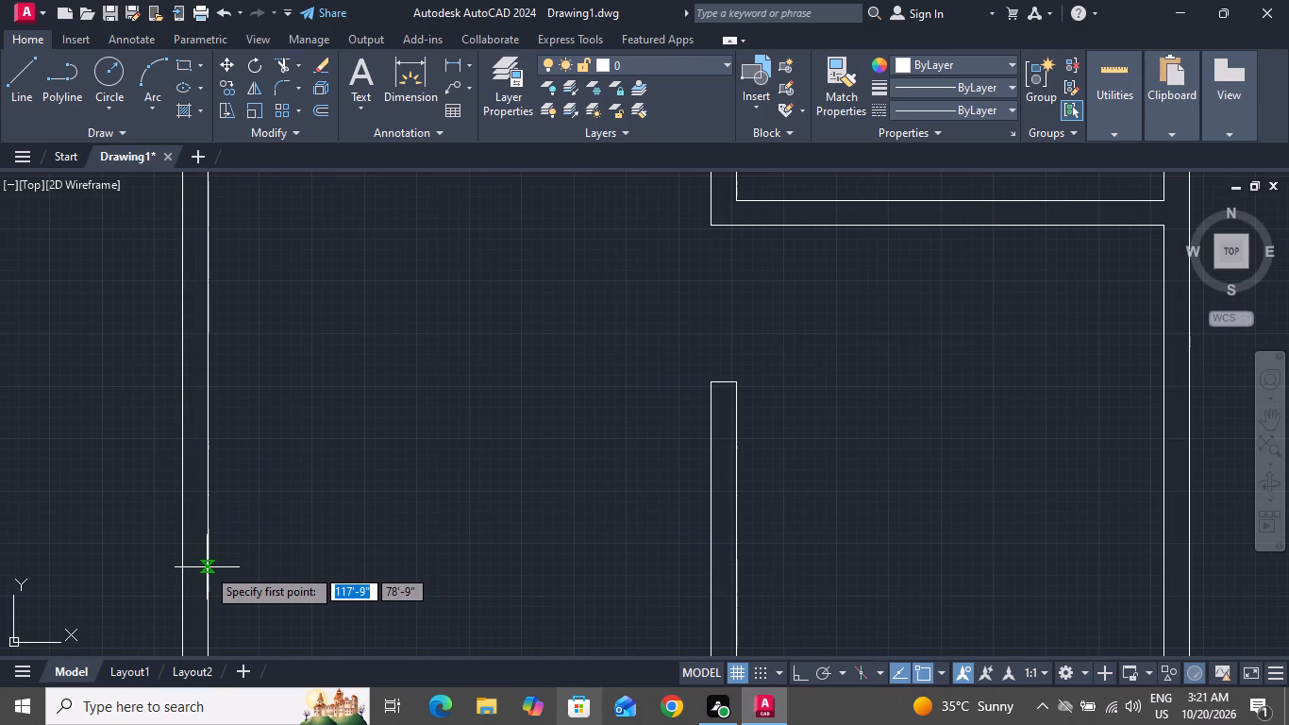
scroll(207, 565, "down", 3)
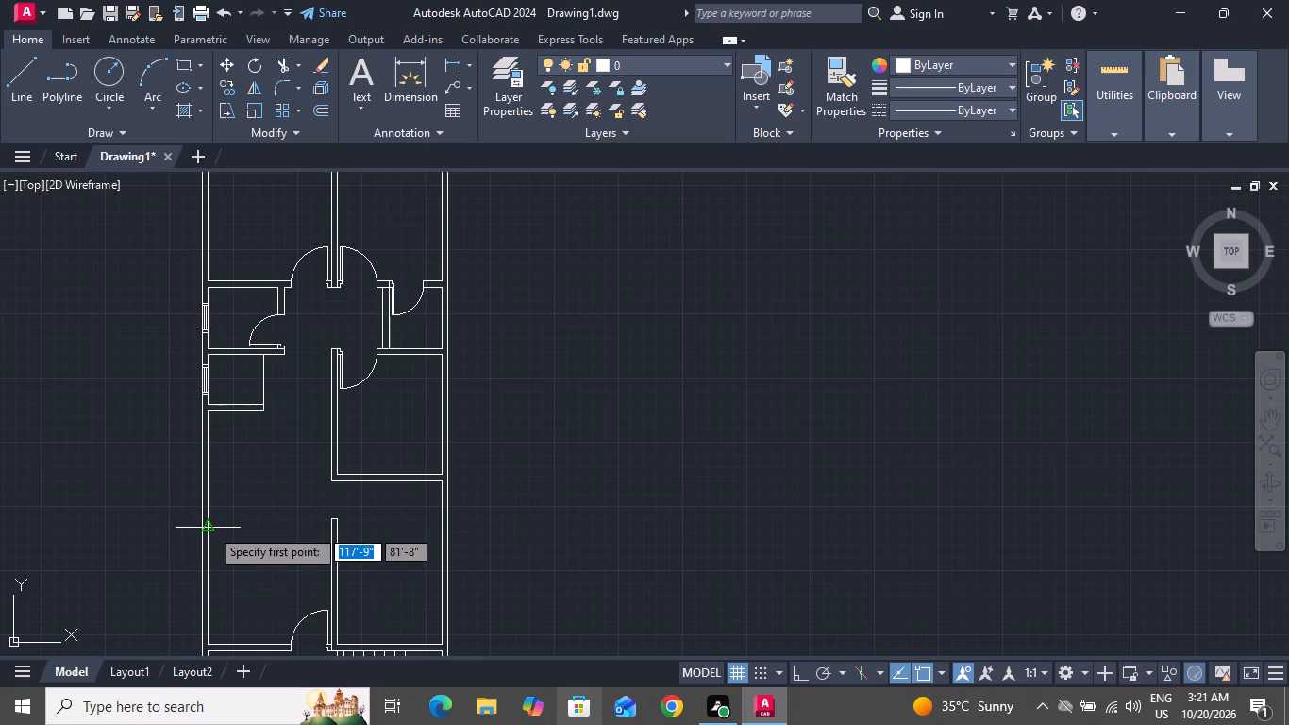
left_click(210, 524)
scroll(200, 529, "up", 4)
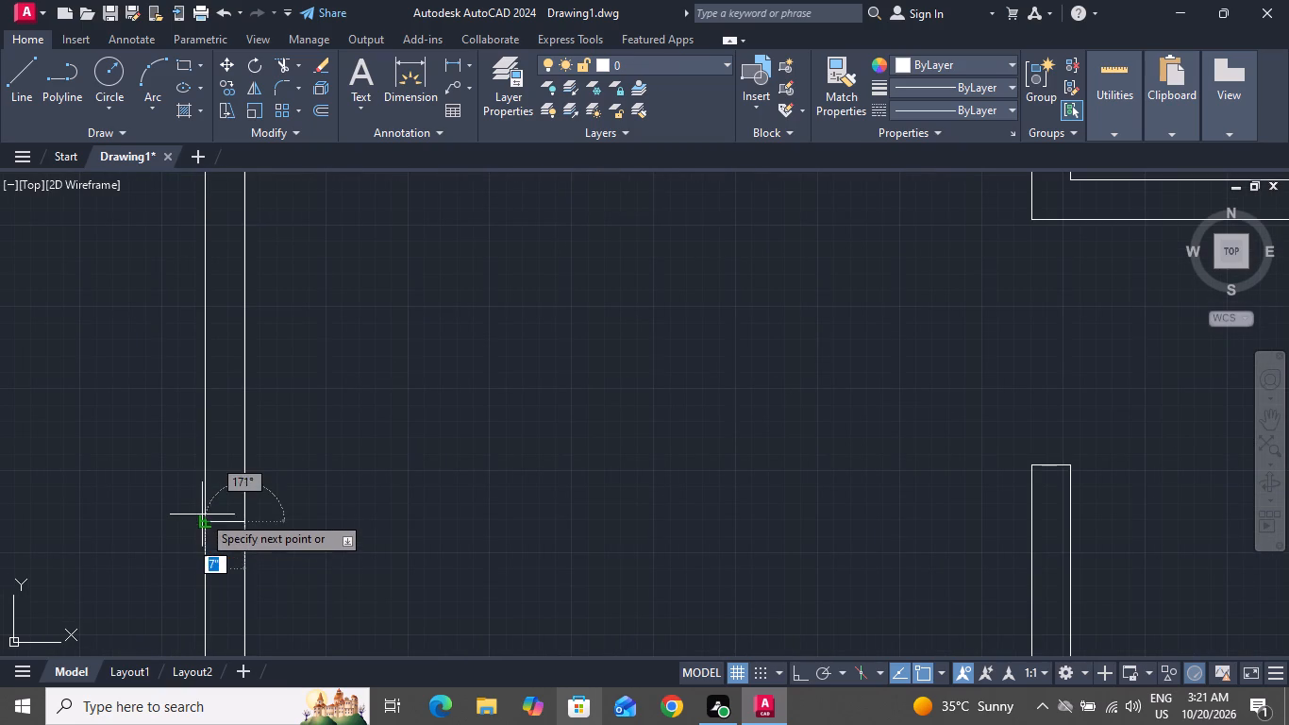
left_click(202, 517)
right_click(202, 517)
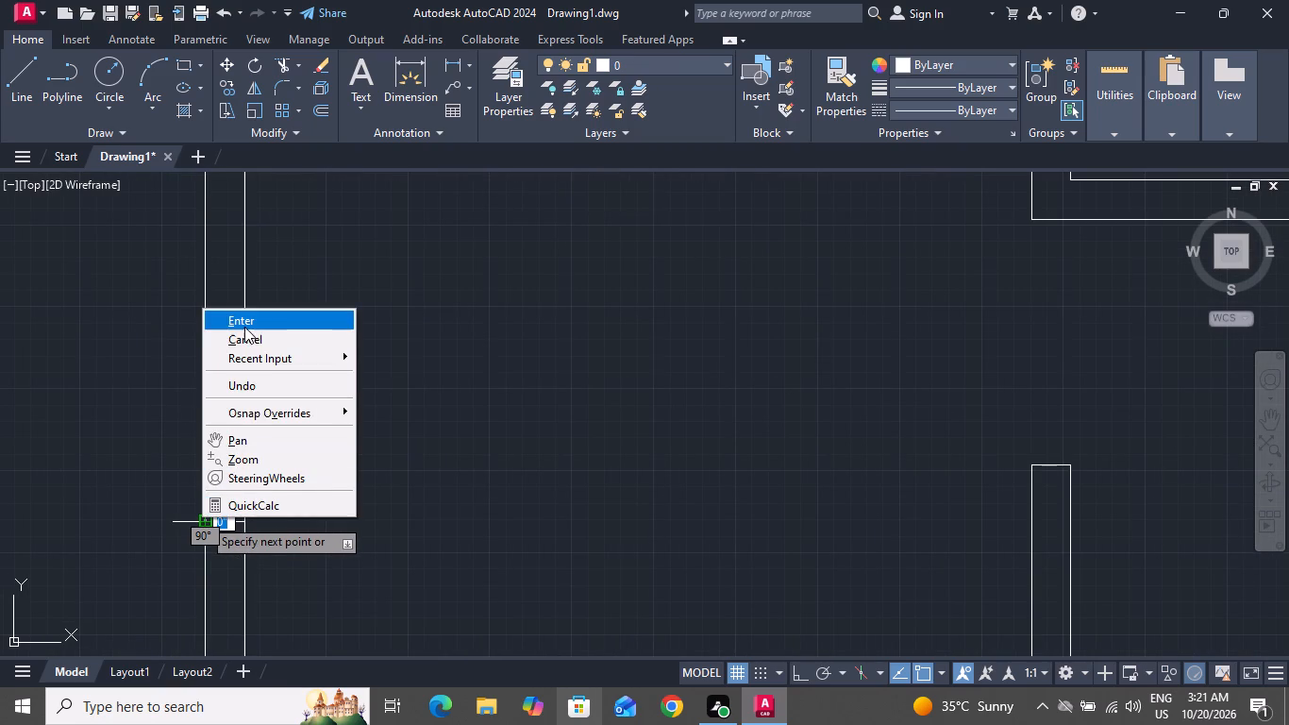
left_click(247, 336)
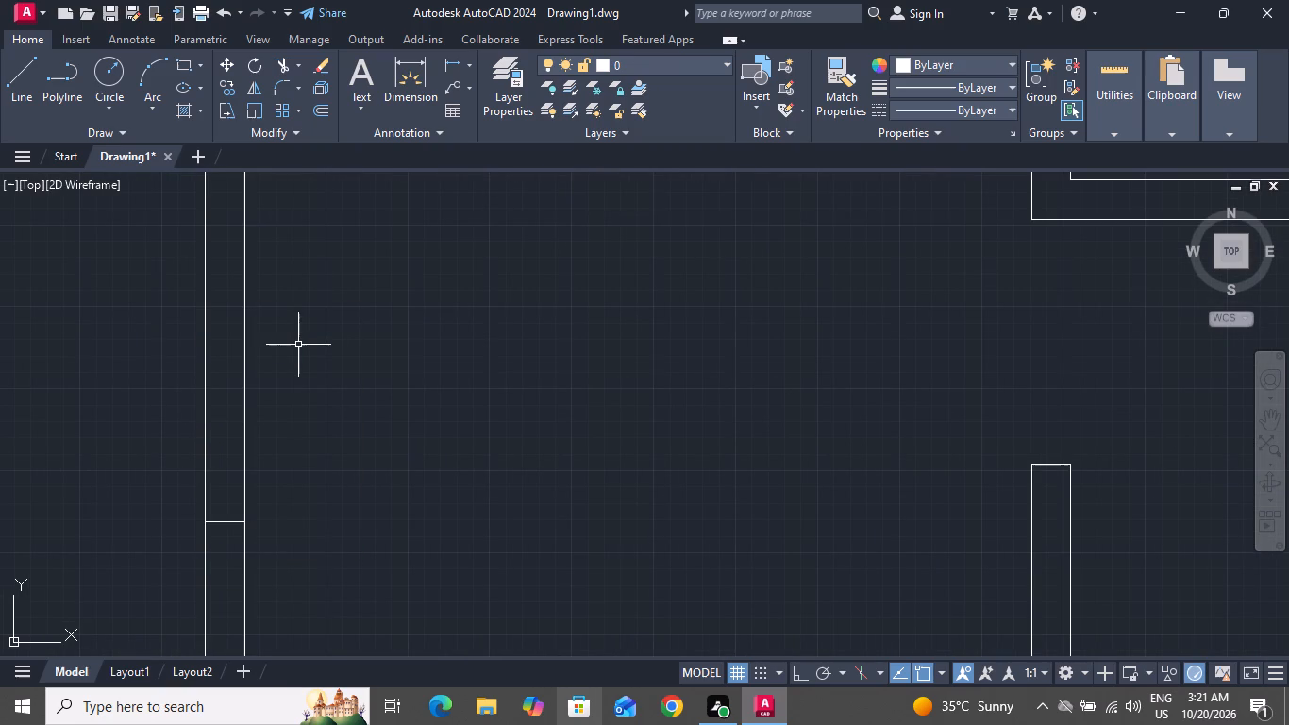
Offset the large room's short left-wall line by 2' both upward and downward.
type("O")
key("space")
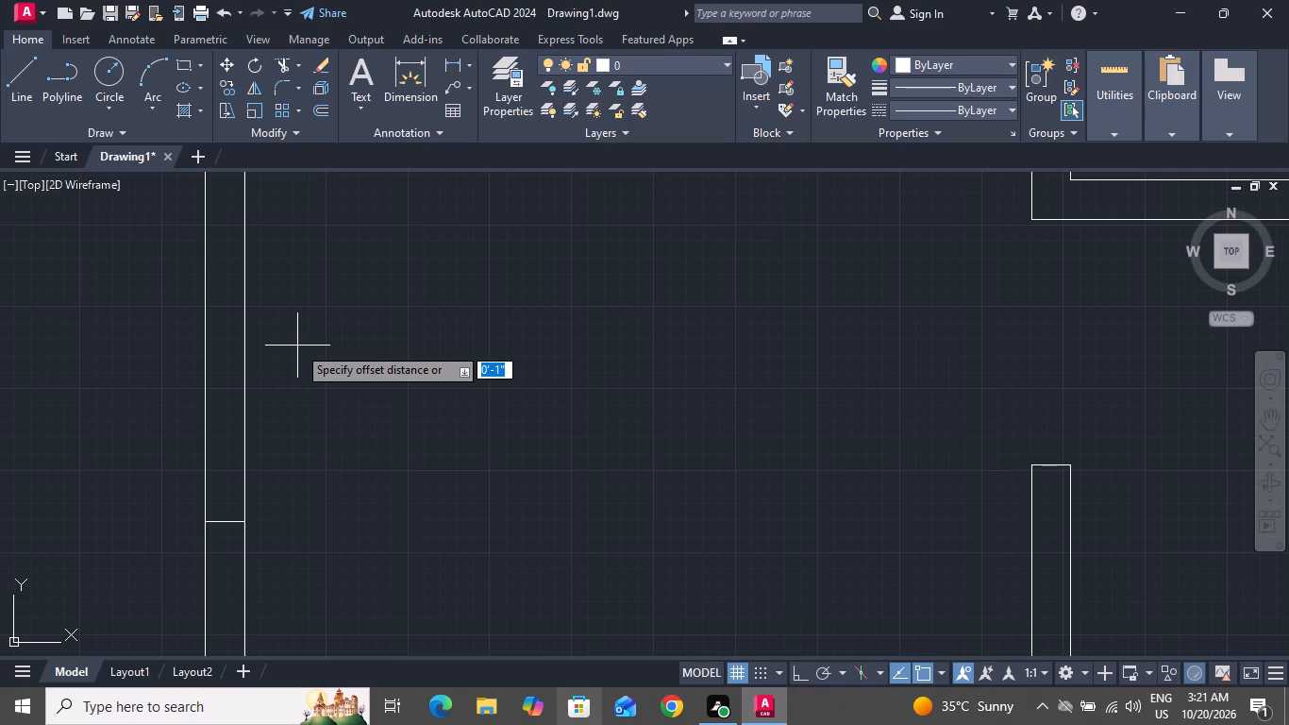
key("2")
key("apostrophe")
key("Return")
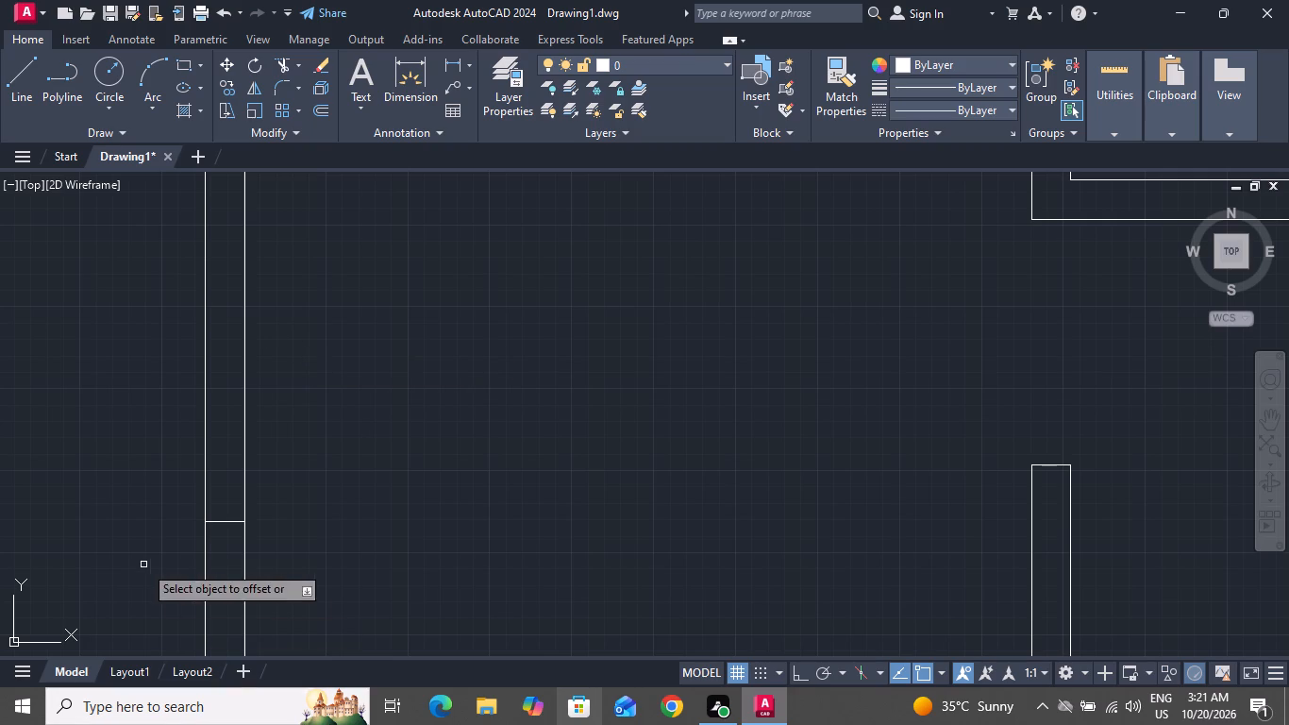
left_click(229, 522)
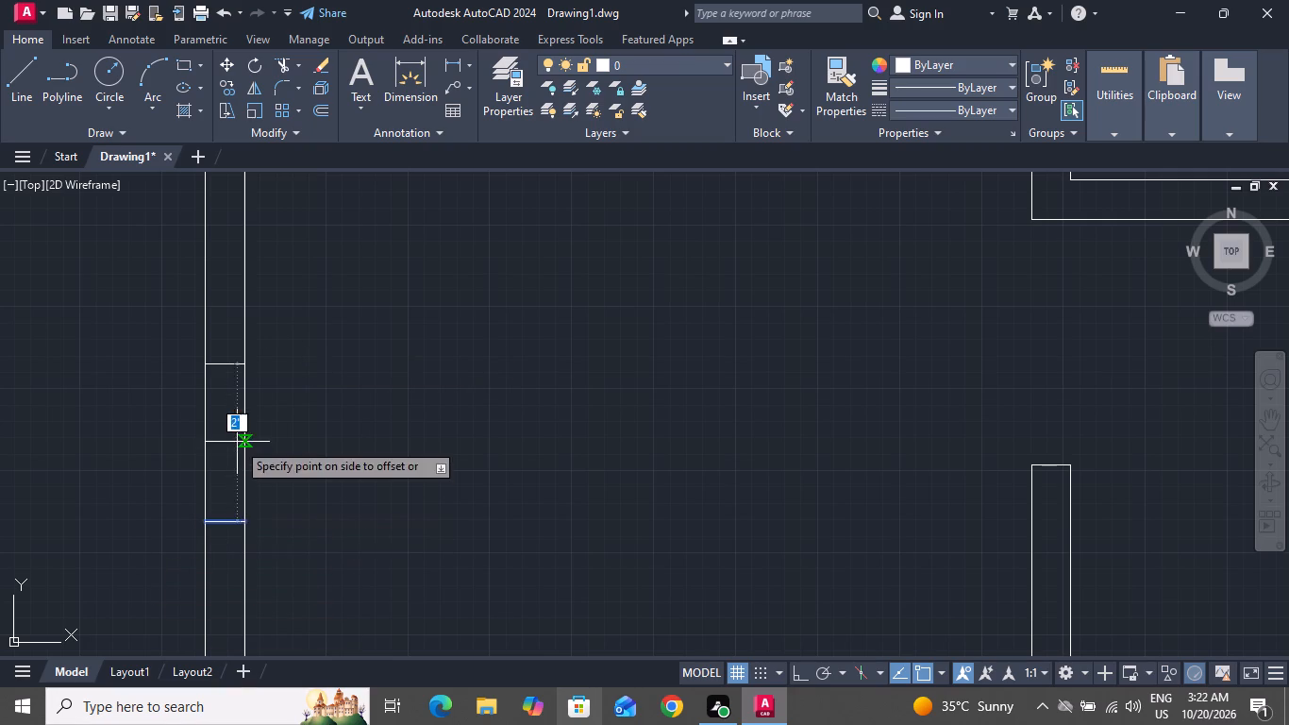
left_click(237, 442)
left_click(216, 524)
left_click(219, 548)
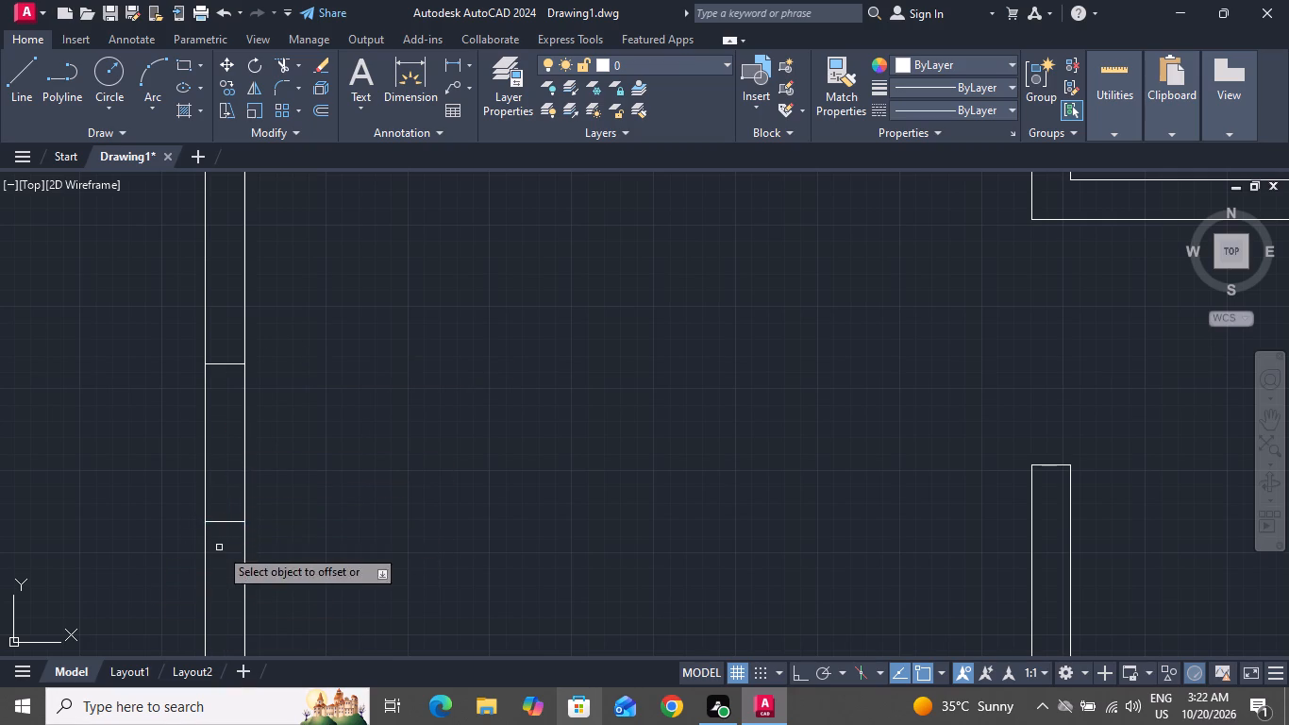
scroll(285, 319, "down", 2)
right_click(321, 334)
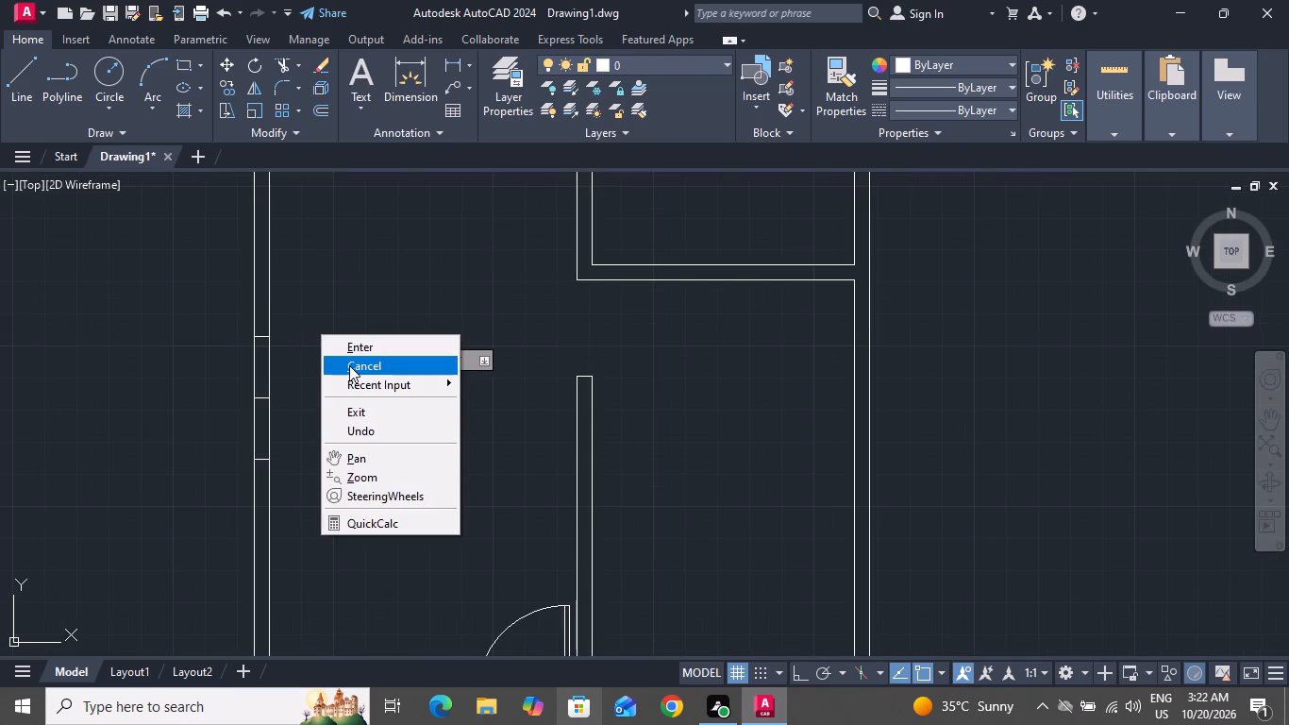
left_click(349, 365)
Offset the two end lines of the large room's left-wall opening by 2" outward to form the window jambs.
key("o")
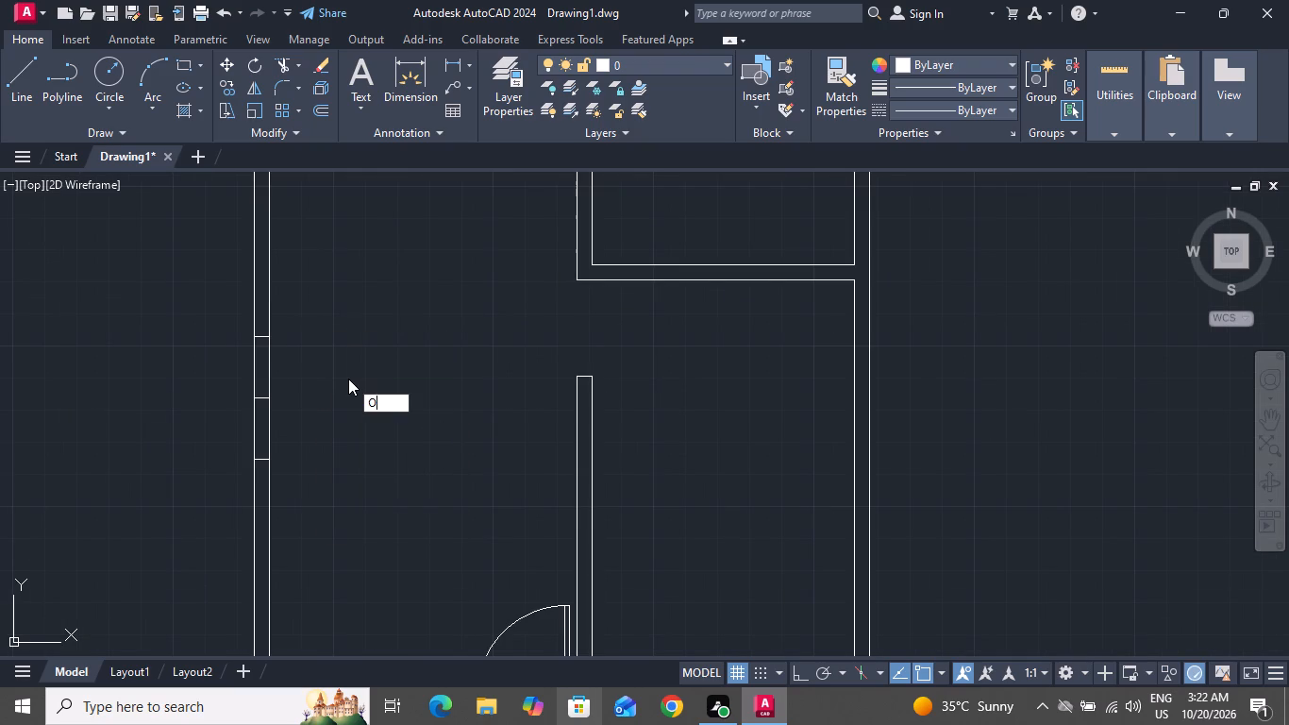
key("space")
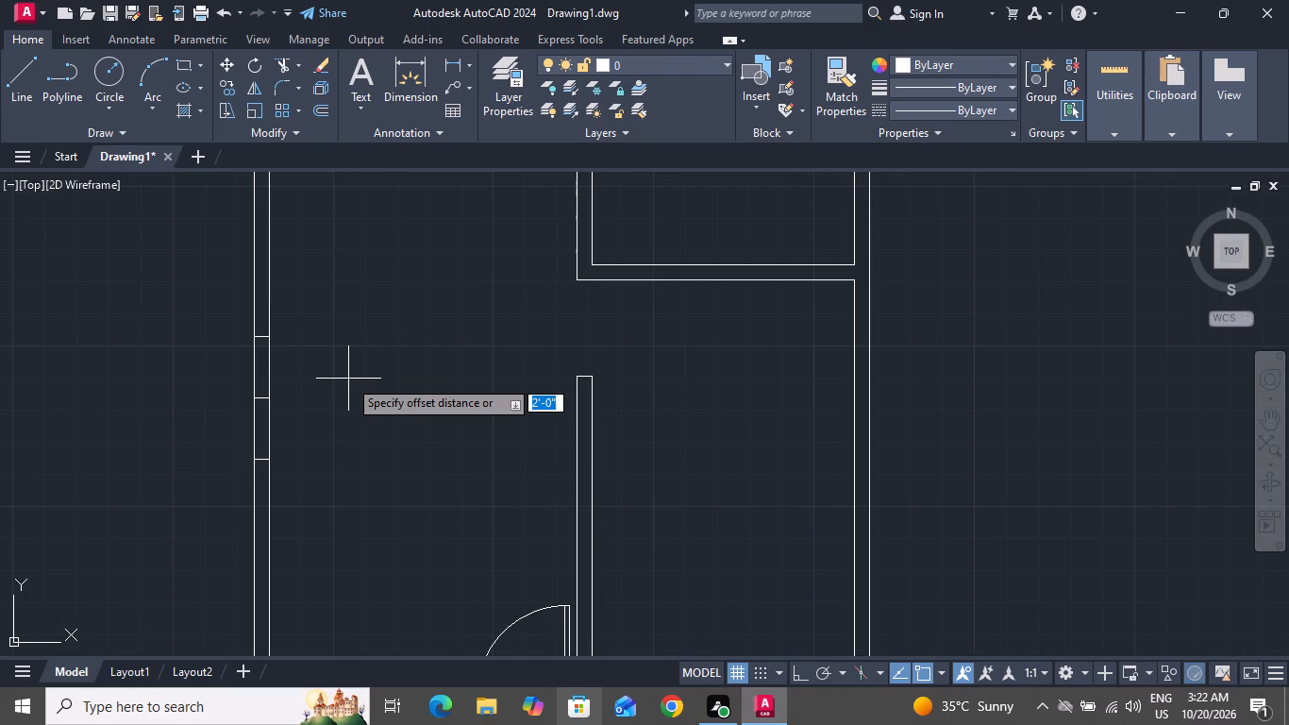
key("2")
key("shift+quotedbl")
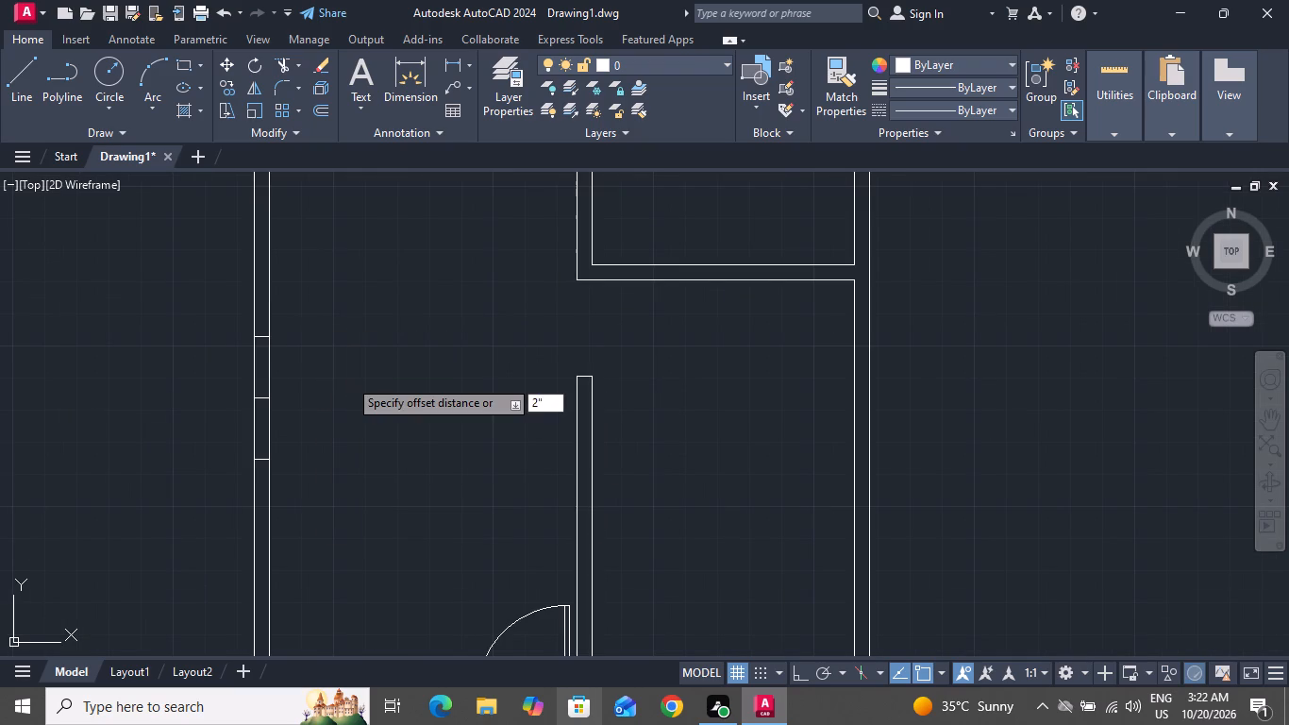
key("Return")
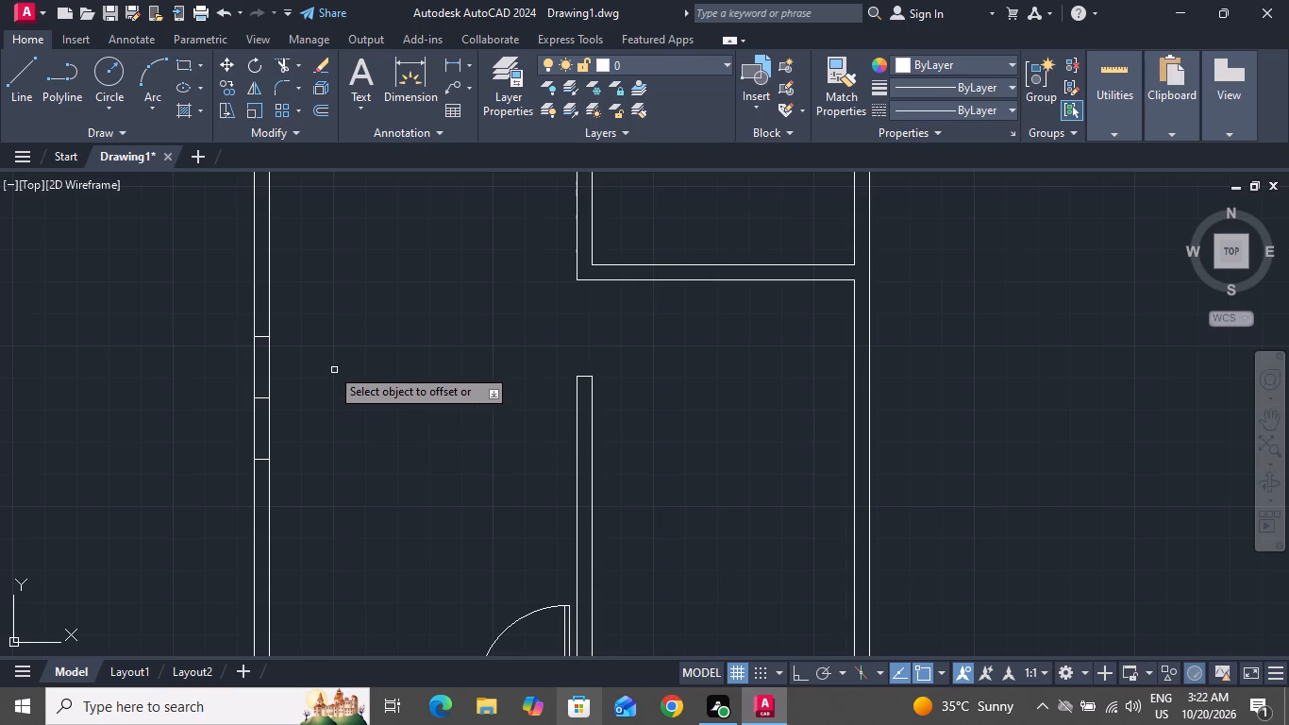
left_click(263, 337)
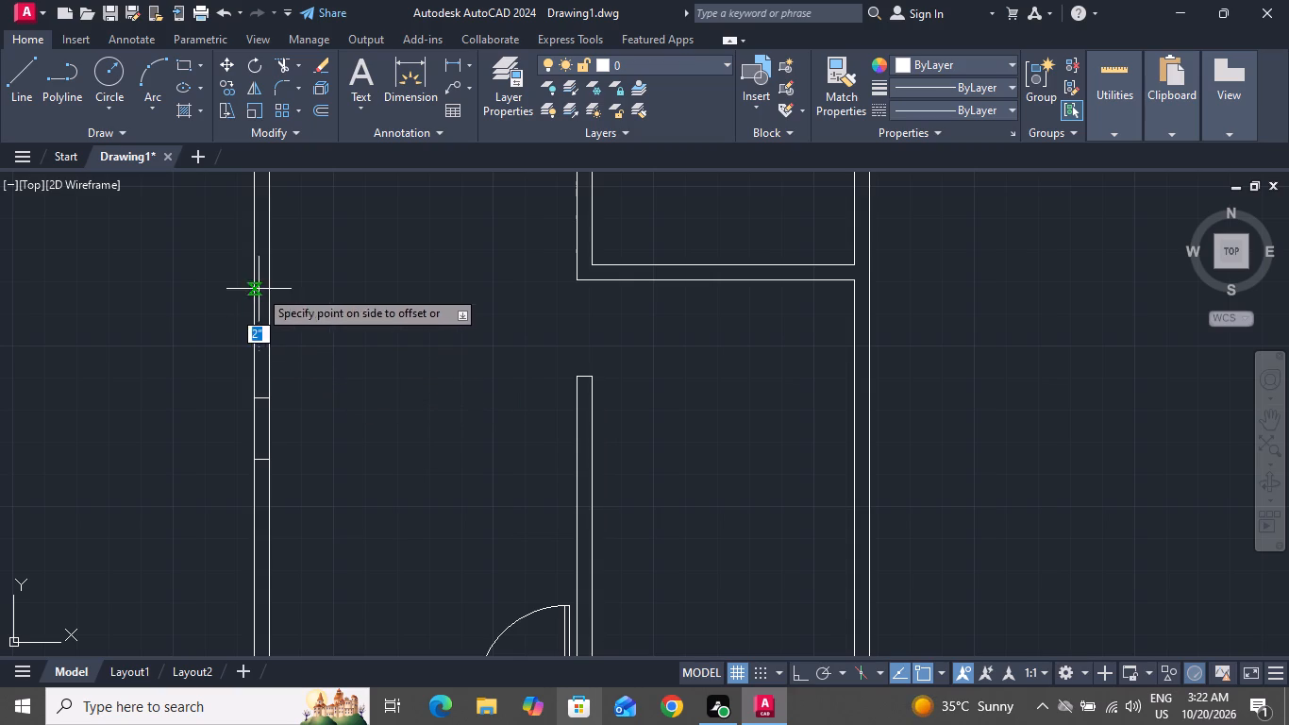
left_click(259, 289)
left_click(262, 459)
left_click(286, 538)
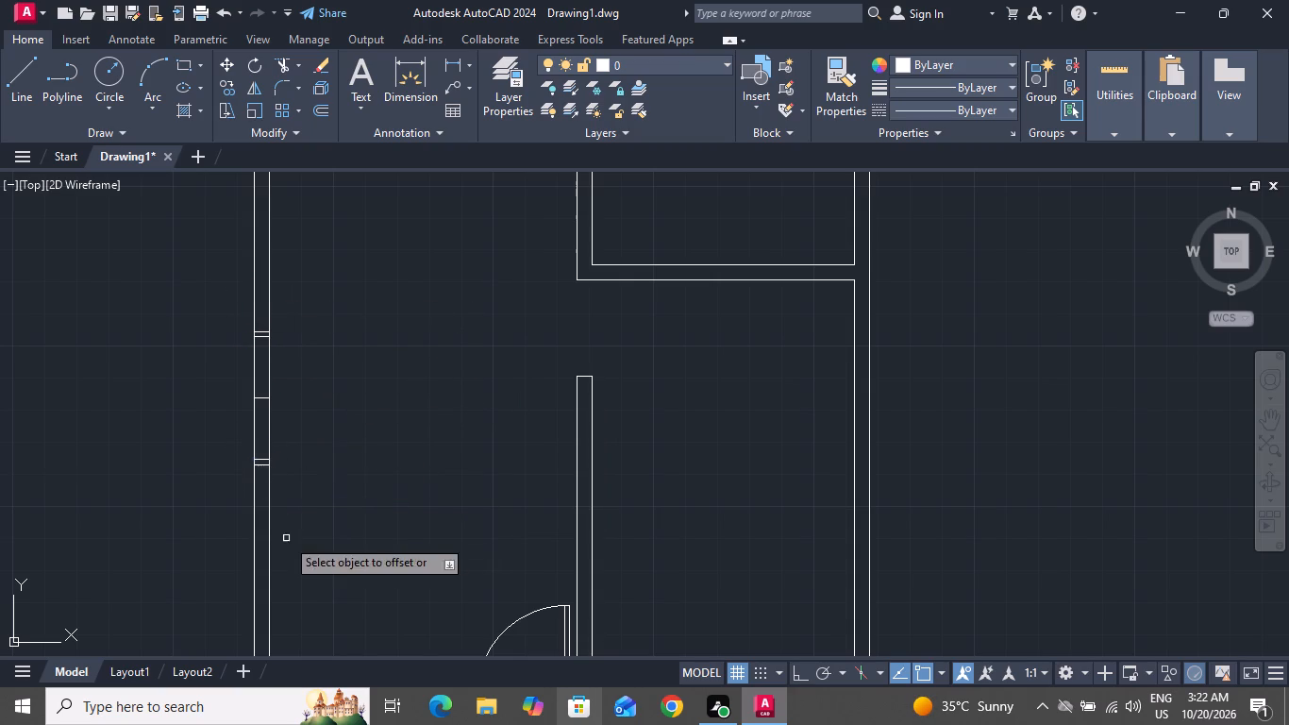
right_click(335, 377)
left_click(390, 404)
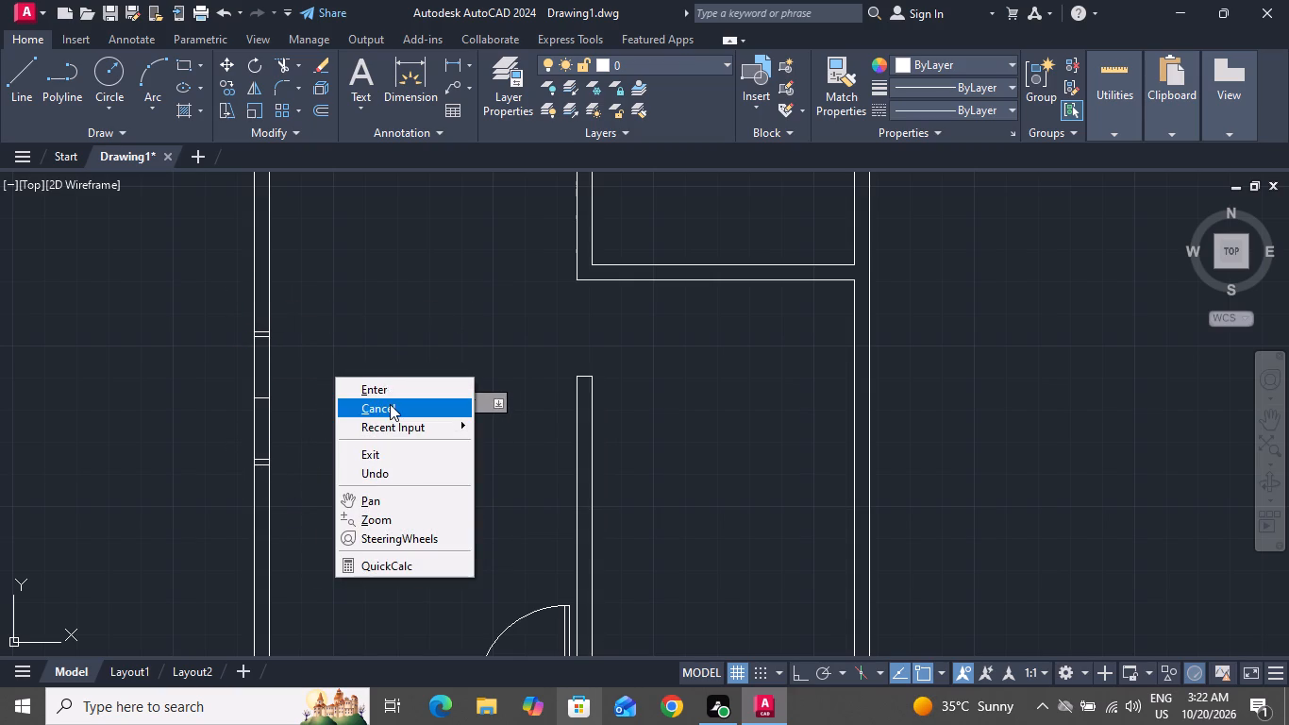
Draw a 4' vertical centre line between the midpoints of the inner jamb lines in the large room's left-wall window.
left_click(30, 80)
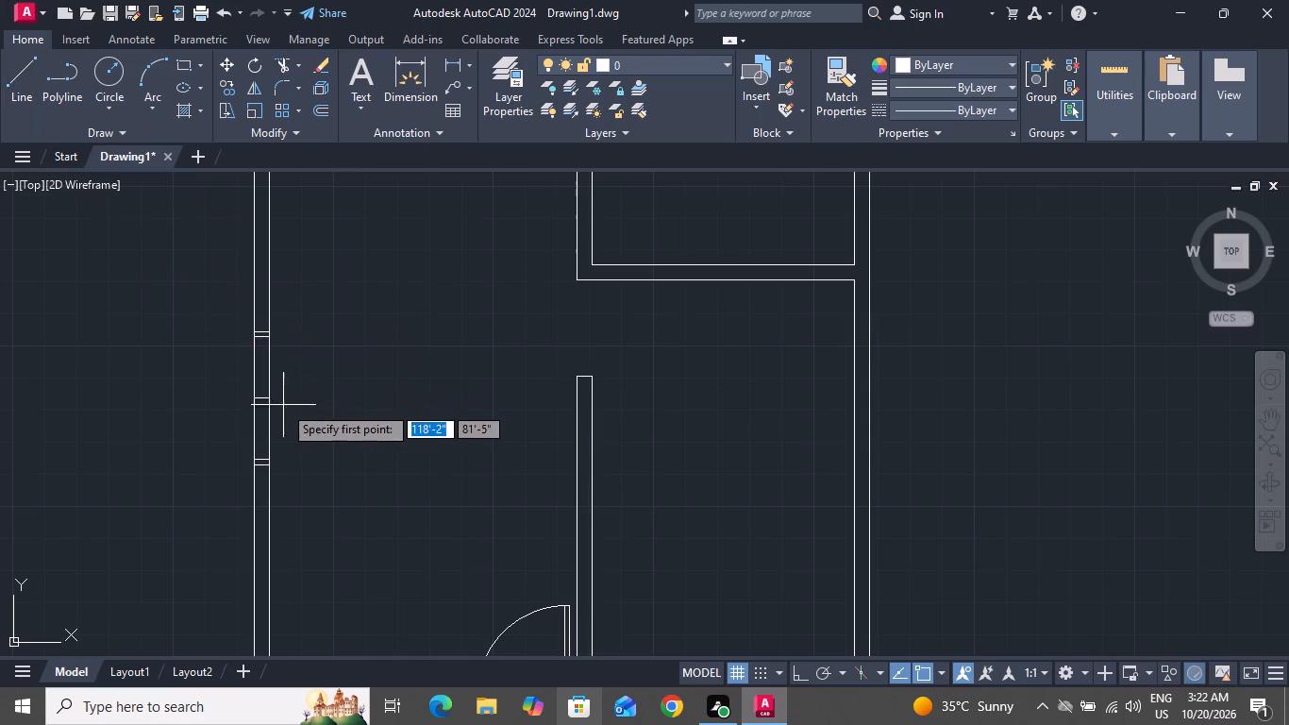
scroll(282, 404, "up", 2)
left_click(236, 244)
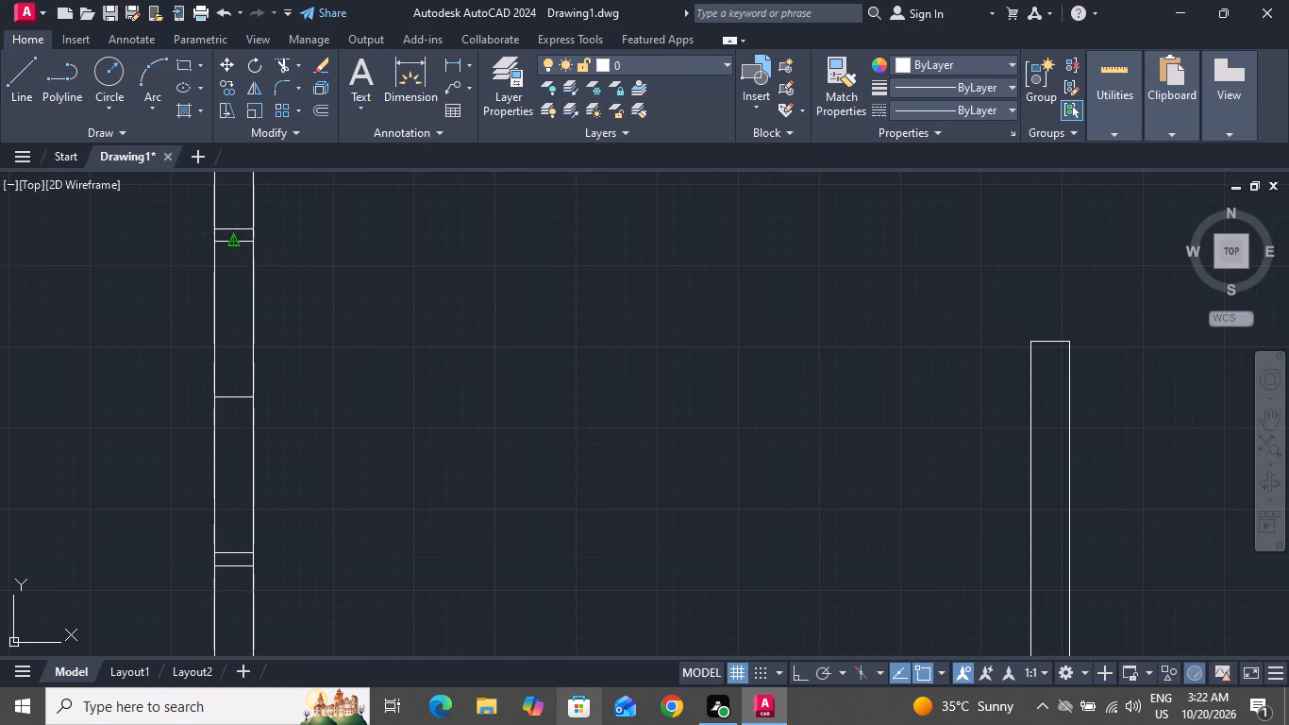
left_click(232, 552)
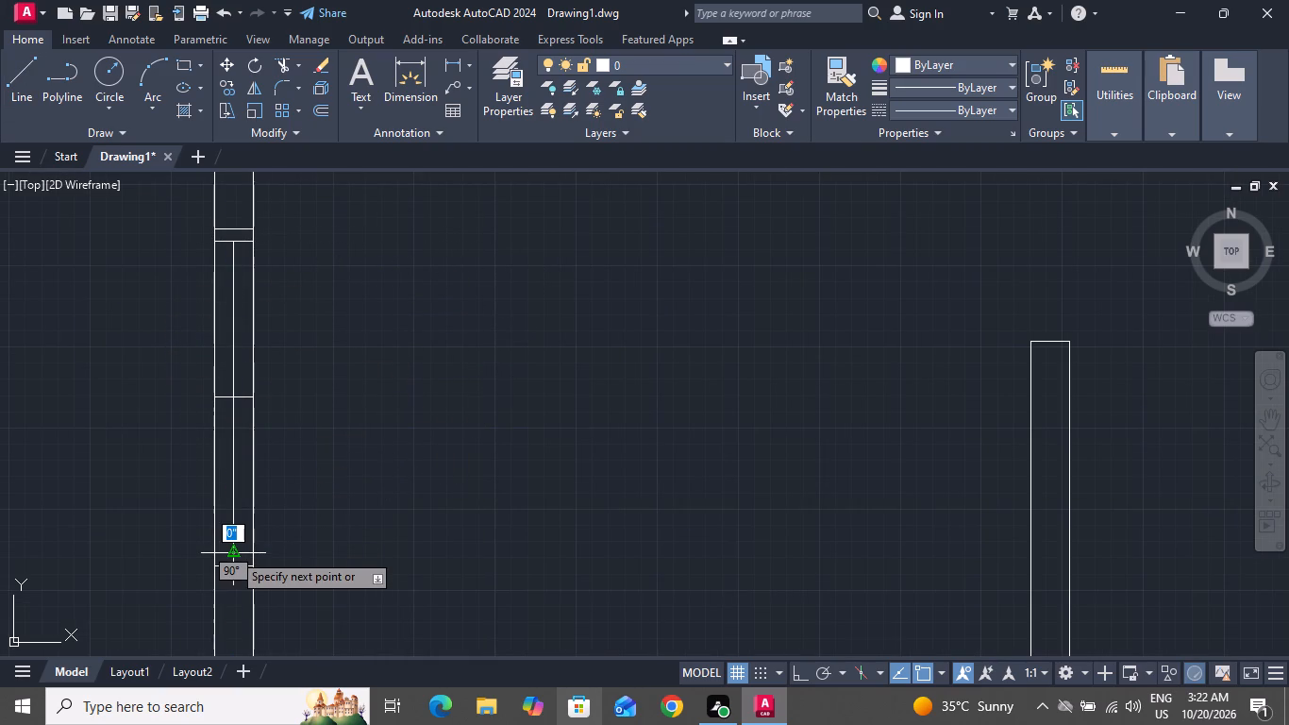
right_click(232, 552)
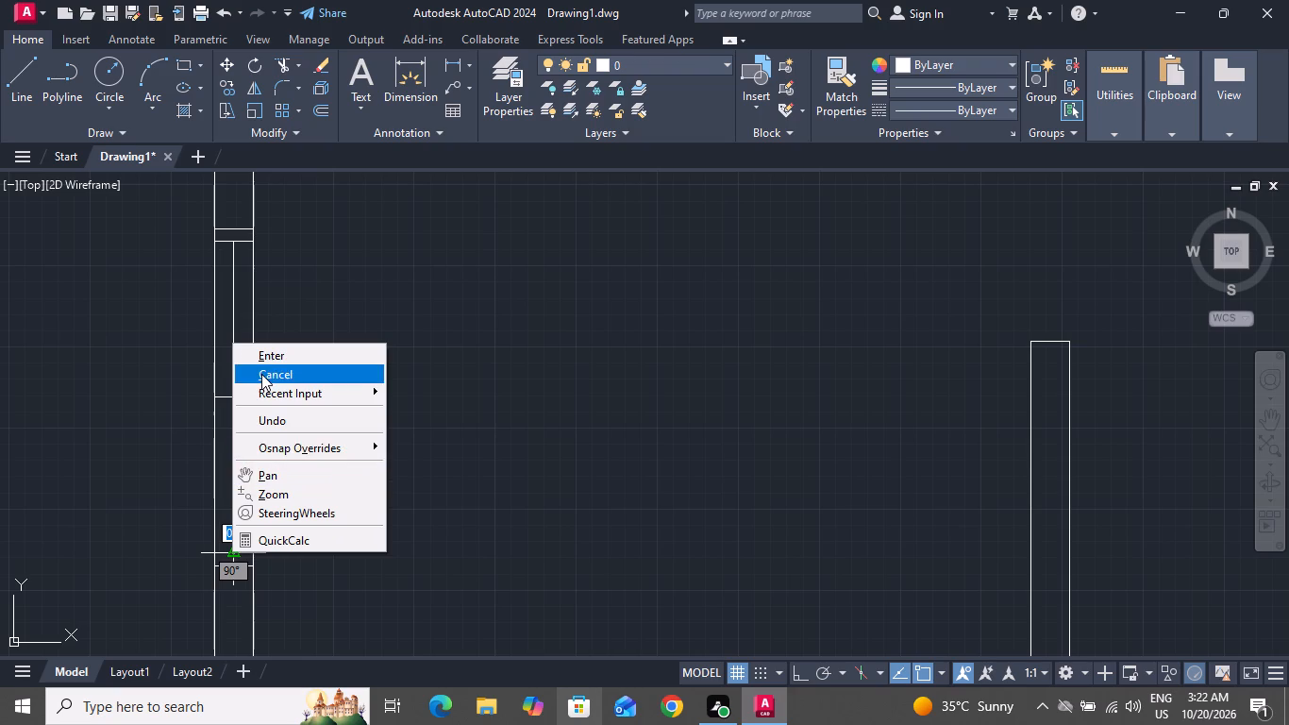
left_click(261, 374)
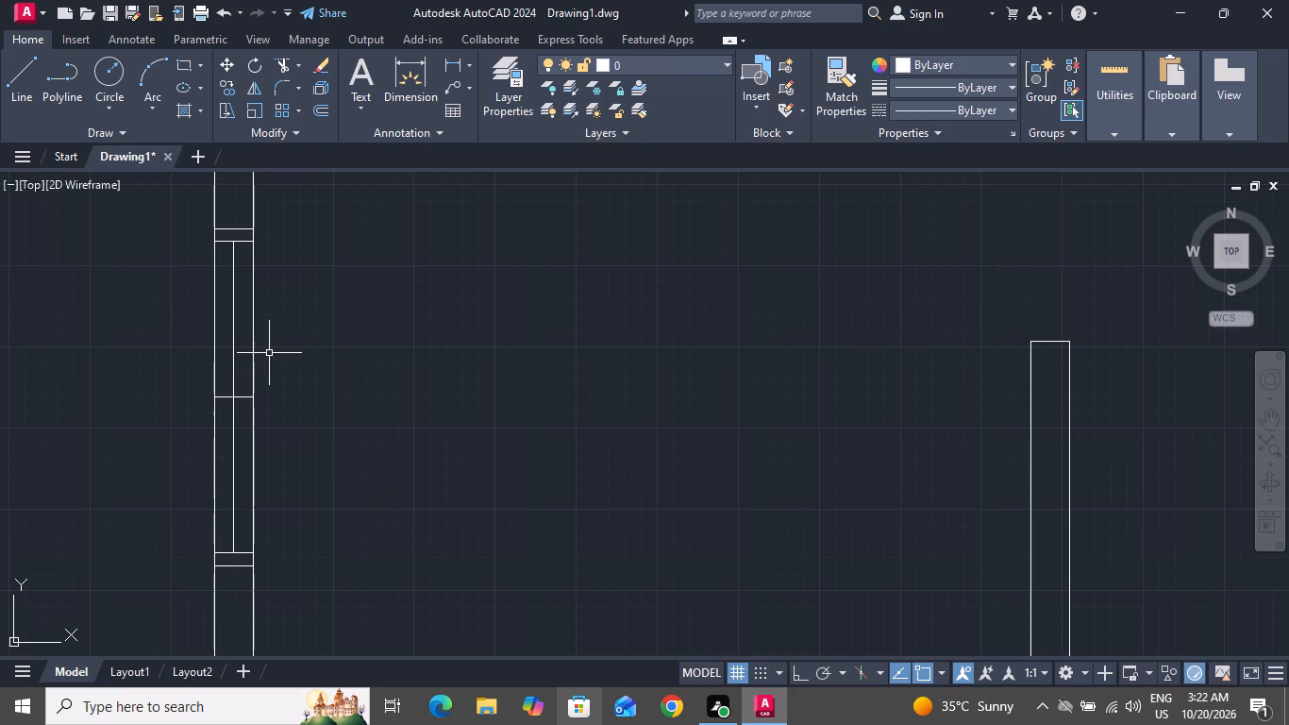
Offset the vertical centre line of the large room's left-wall window by 1" to both sides.
type("O")
key("space")
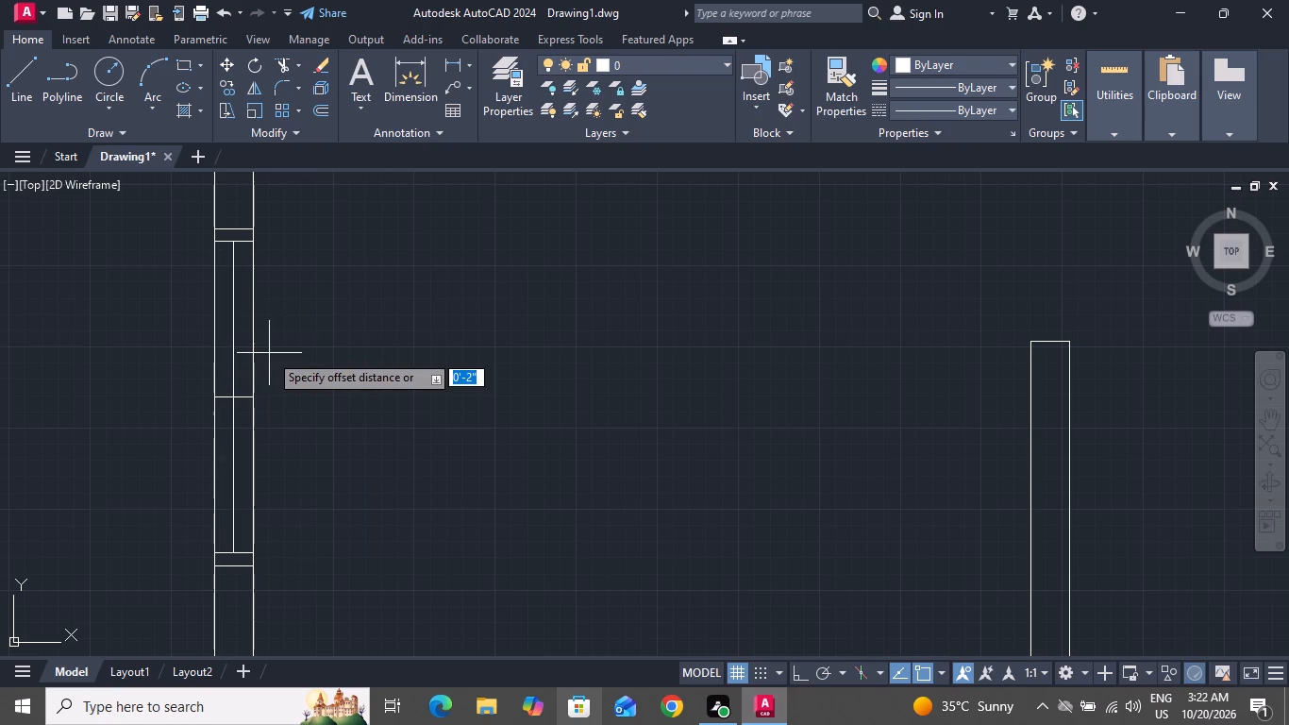
key("1")
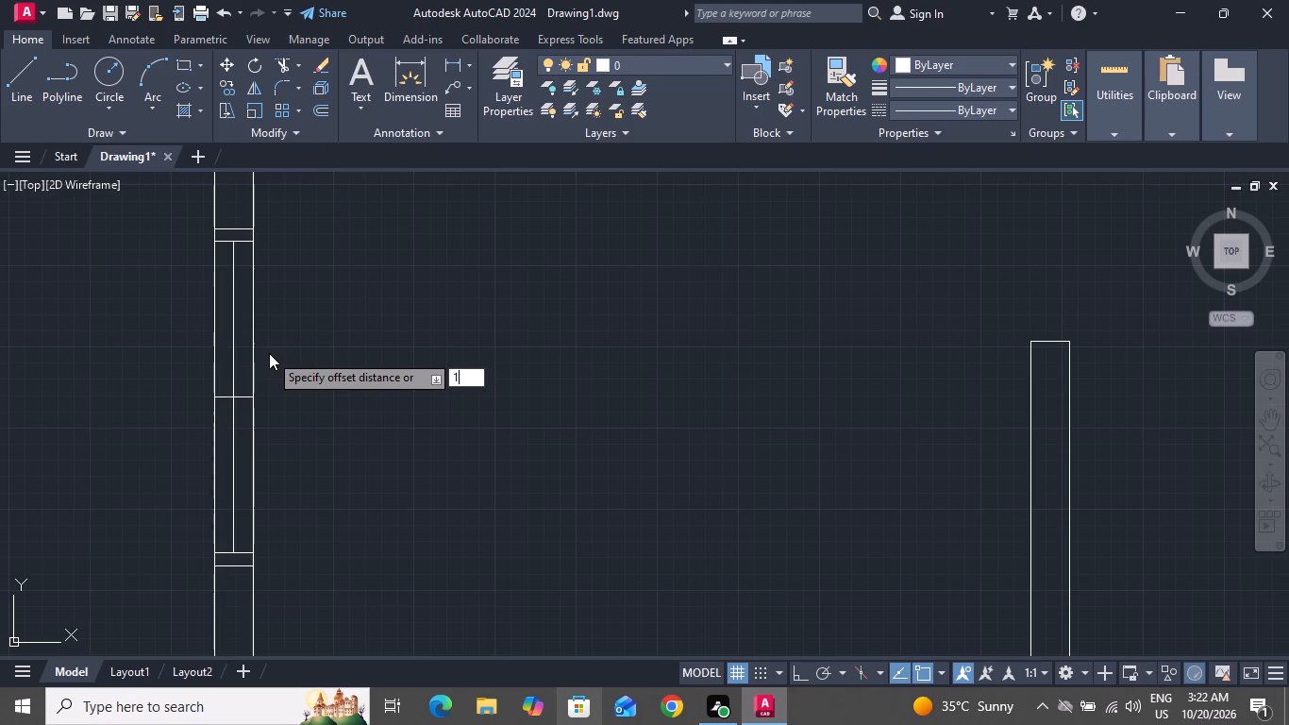
key("shift+quotedbl")
key("Return")
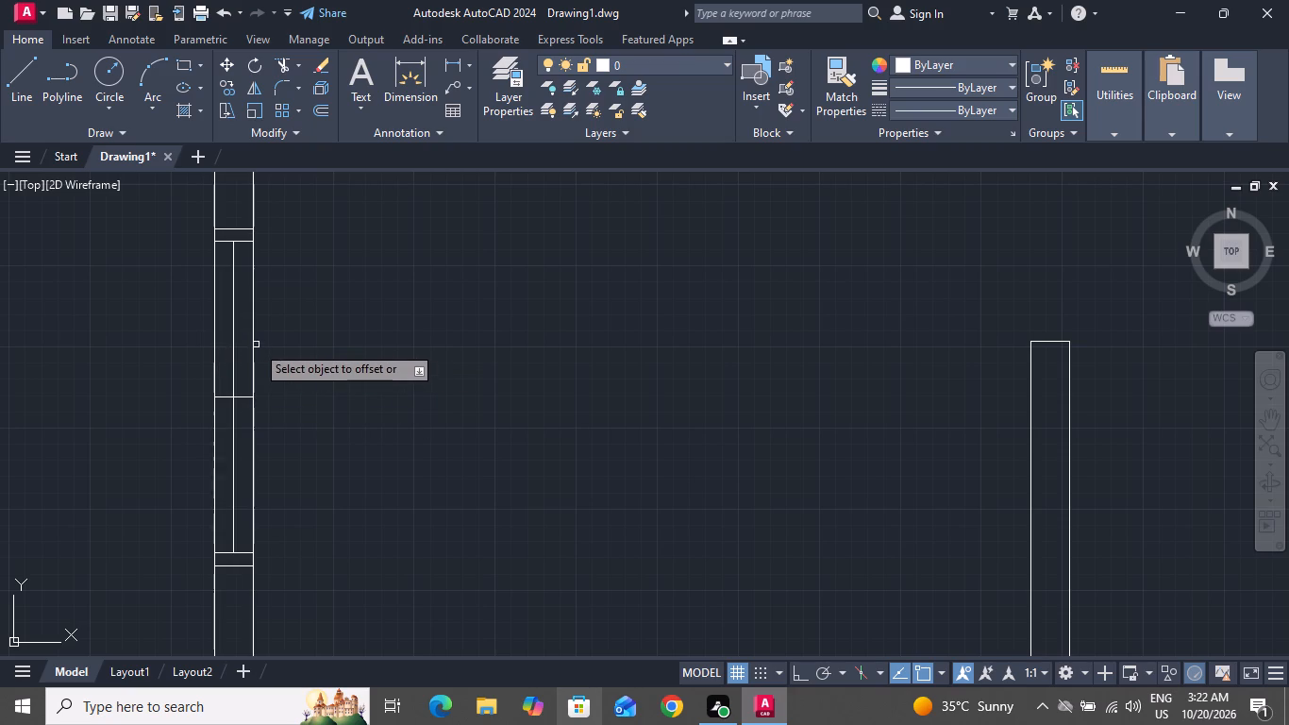
left_click(235, 340)
left_click(223, 347)
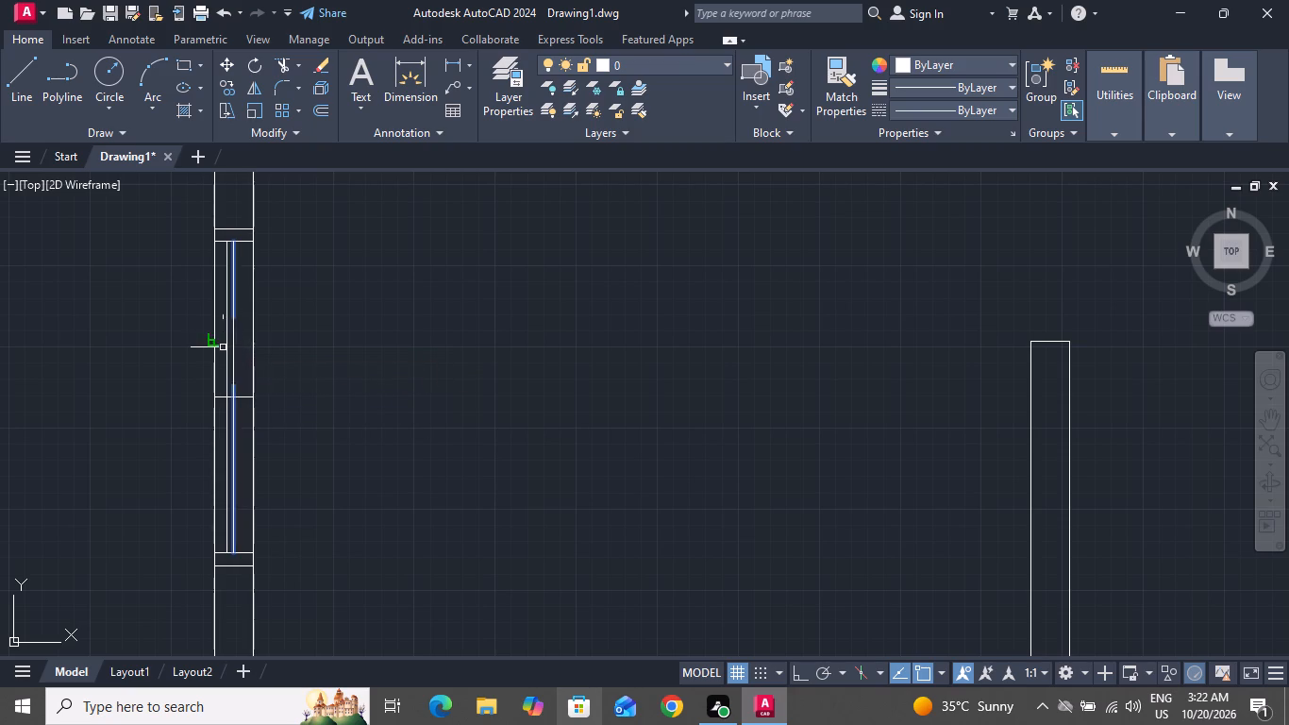
scroll(230, 354, "up", 2)
left_click(235, 352)
left_click(293, 346)
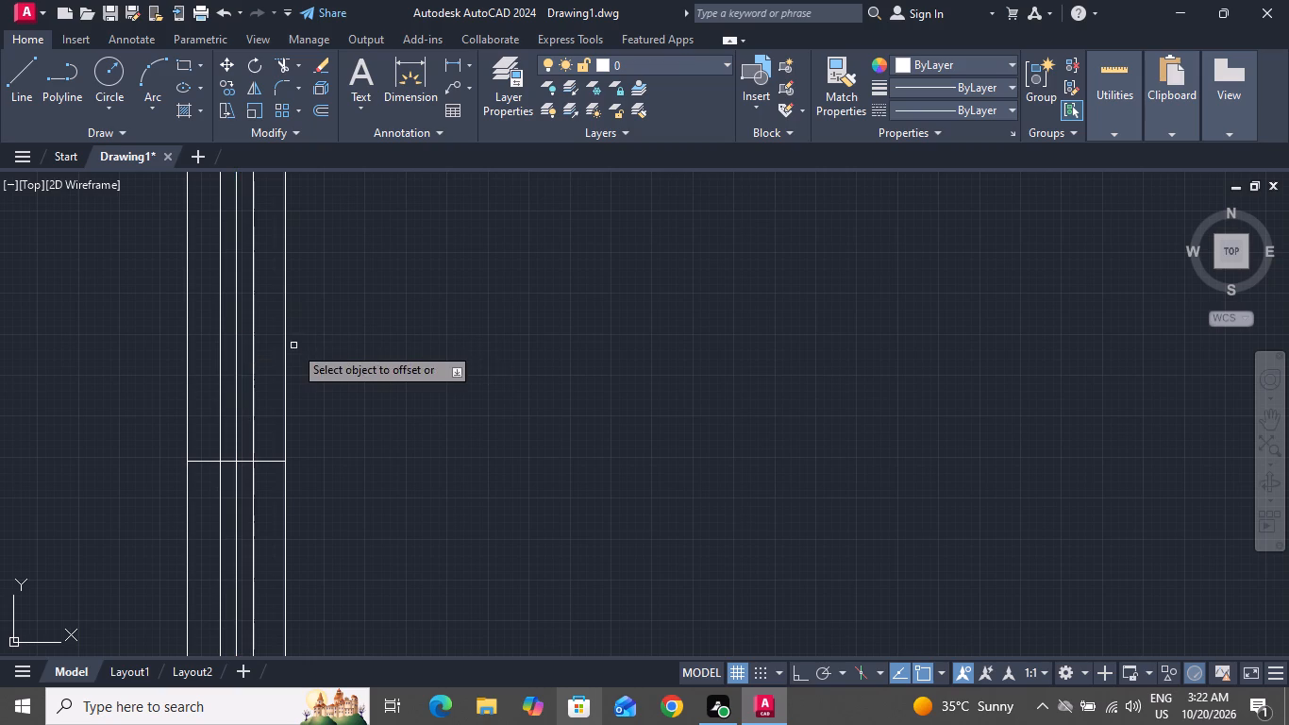
right_click(348, 310)
left_click(382, 338)
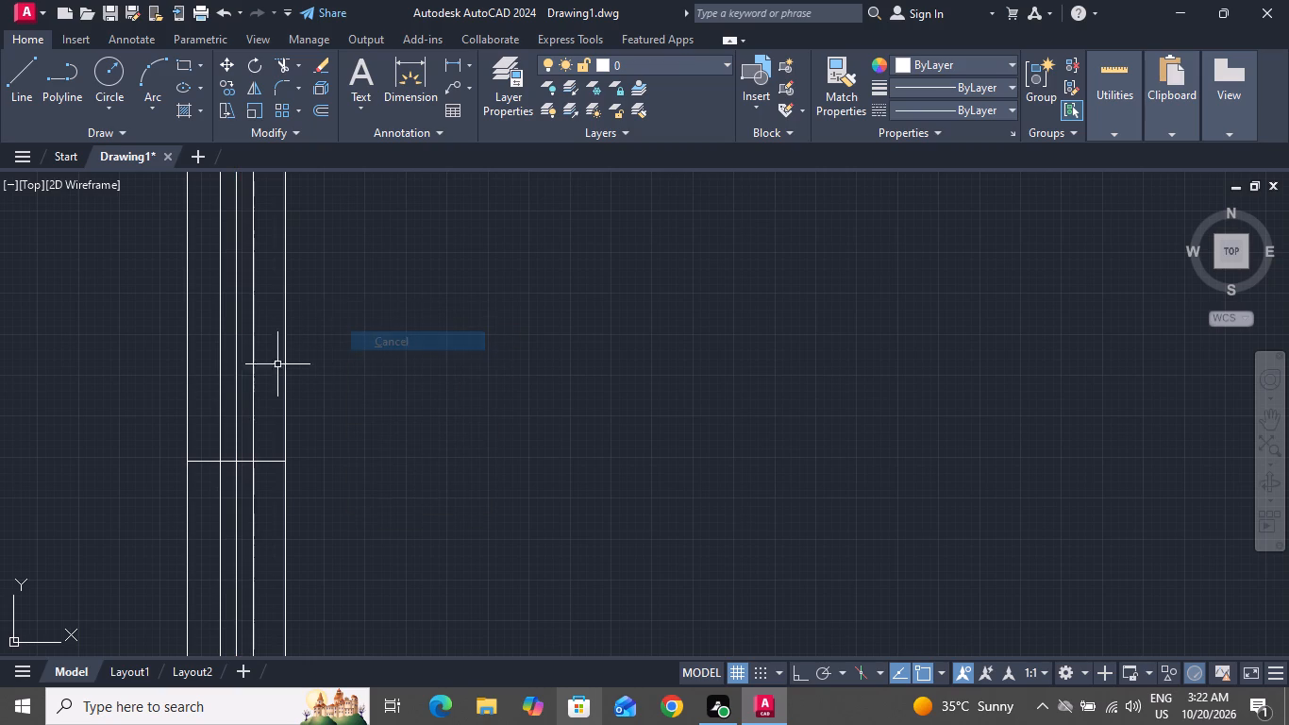
Delete the centre line and the midpoint cross line in the large room's left-wall window.
left_click(242, 441)
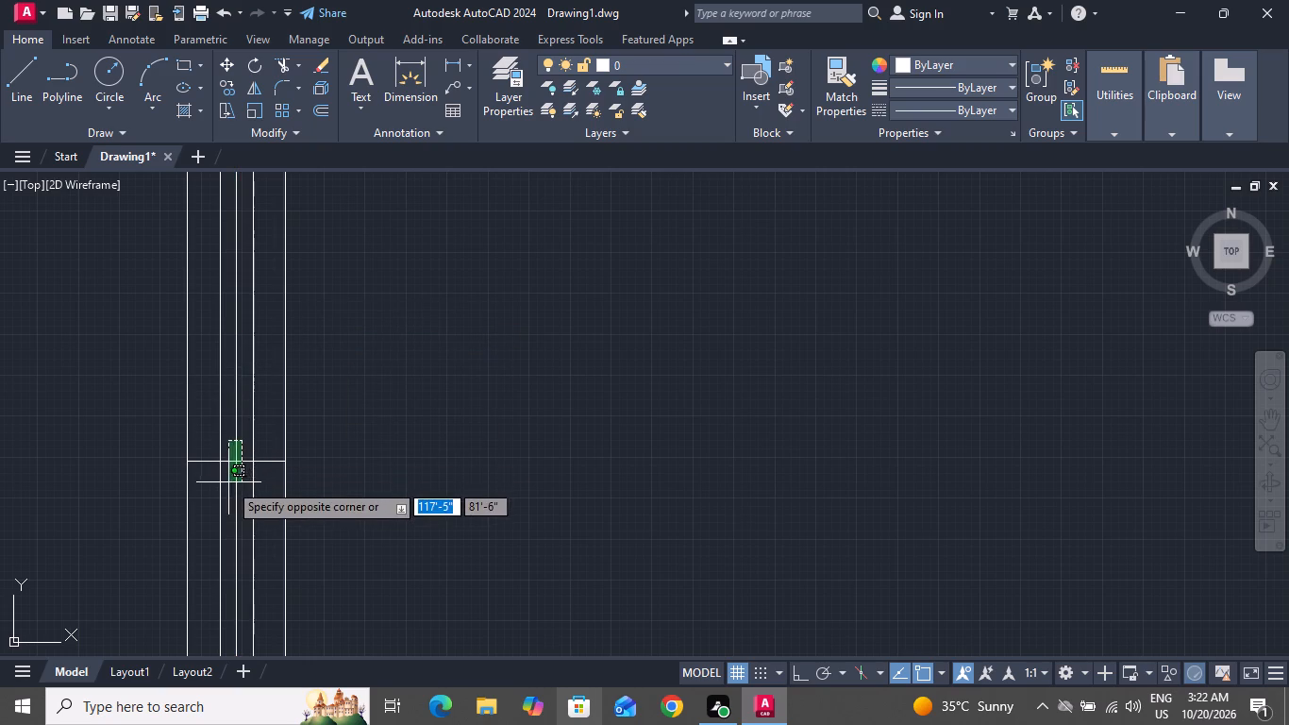
left_click(228, 482)
key("Delete")
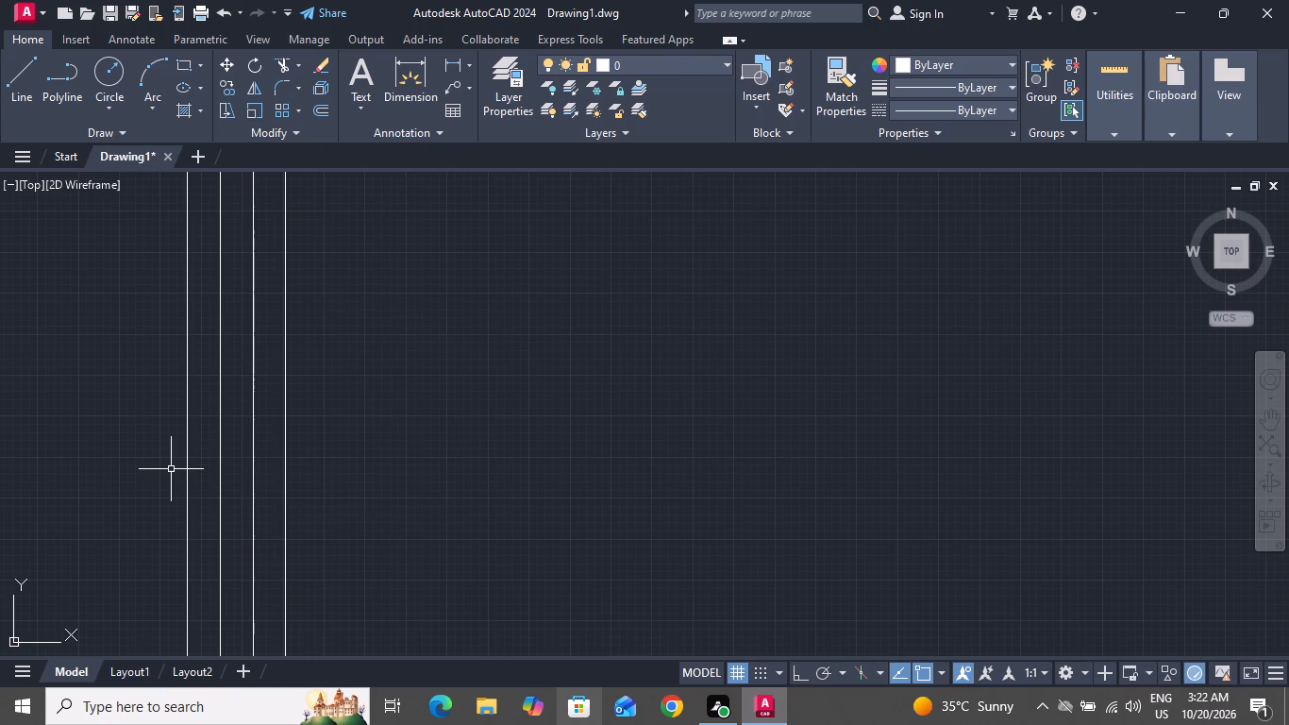
Draw a short line across the right exterior wall's thickness at the inner wall line's midpoint in the small room with the door.
scroll(109, 438, "down", 2)
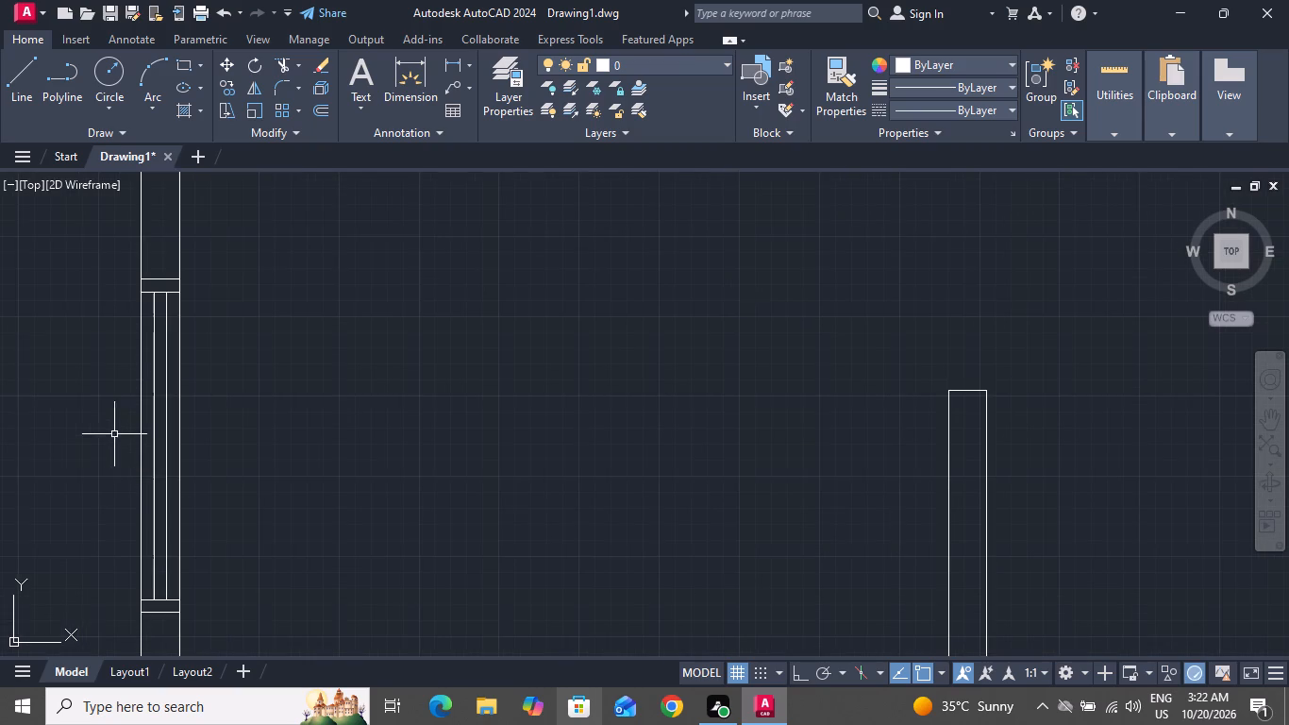
scroll(126, 425, "down", 2)
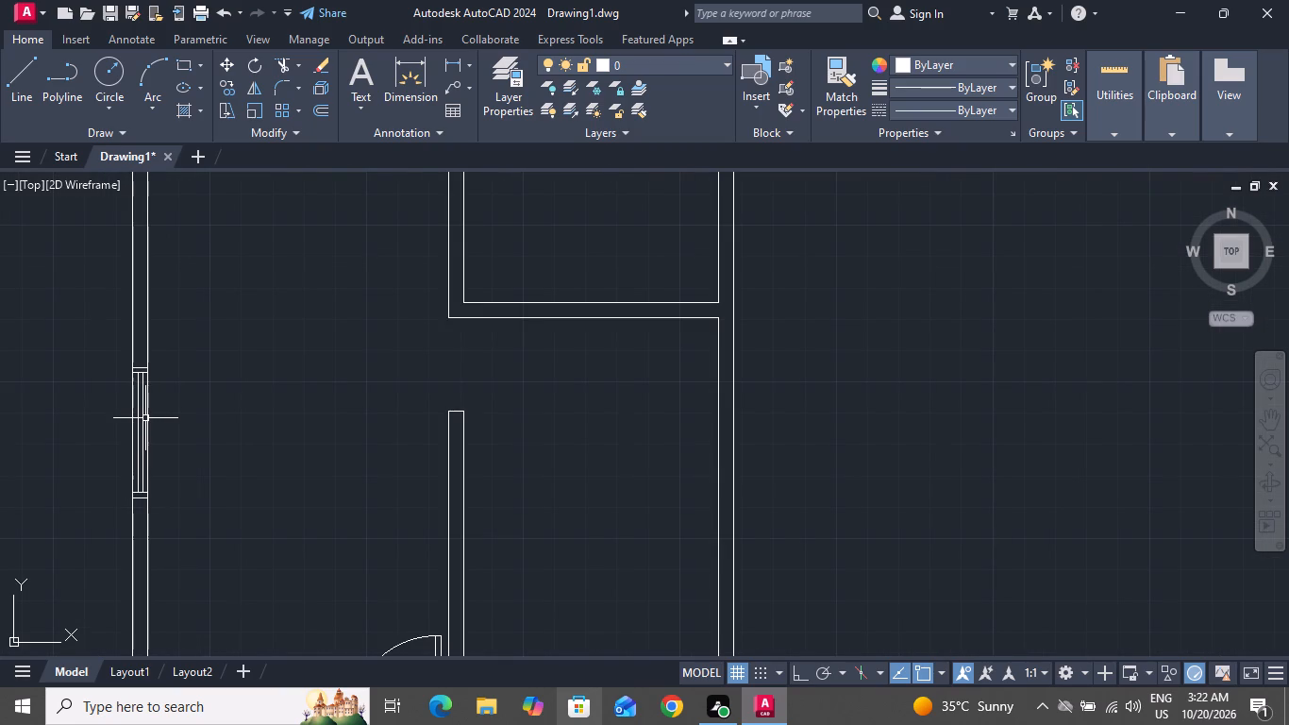
scroll(149, 414, "down", 2)
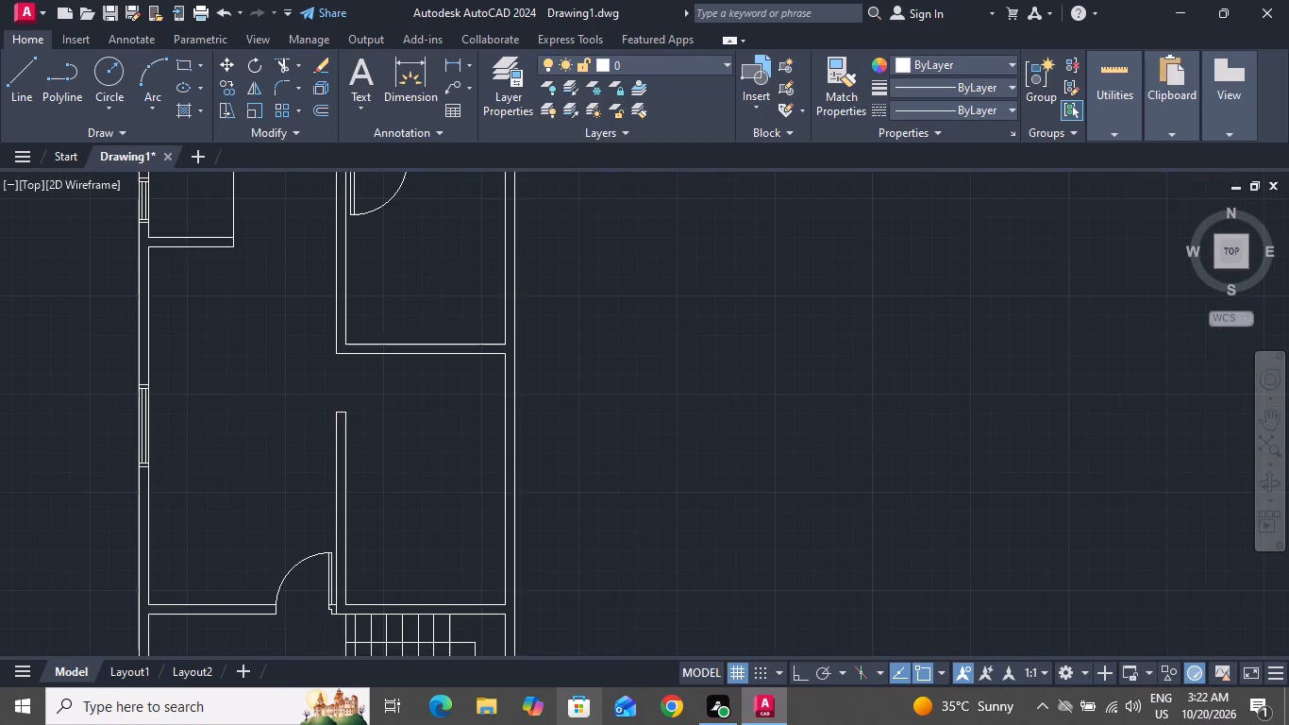
scroll(149, 414, "down", 1)
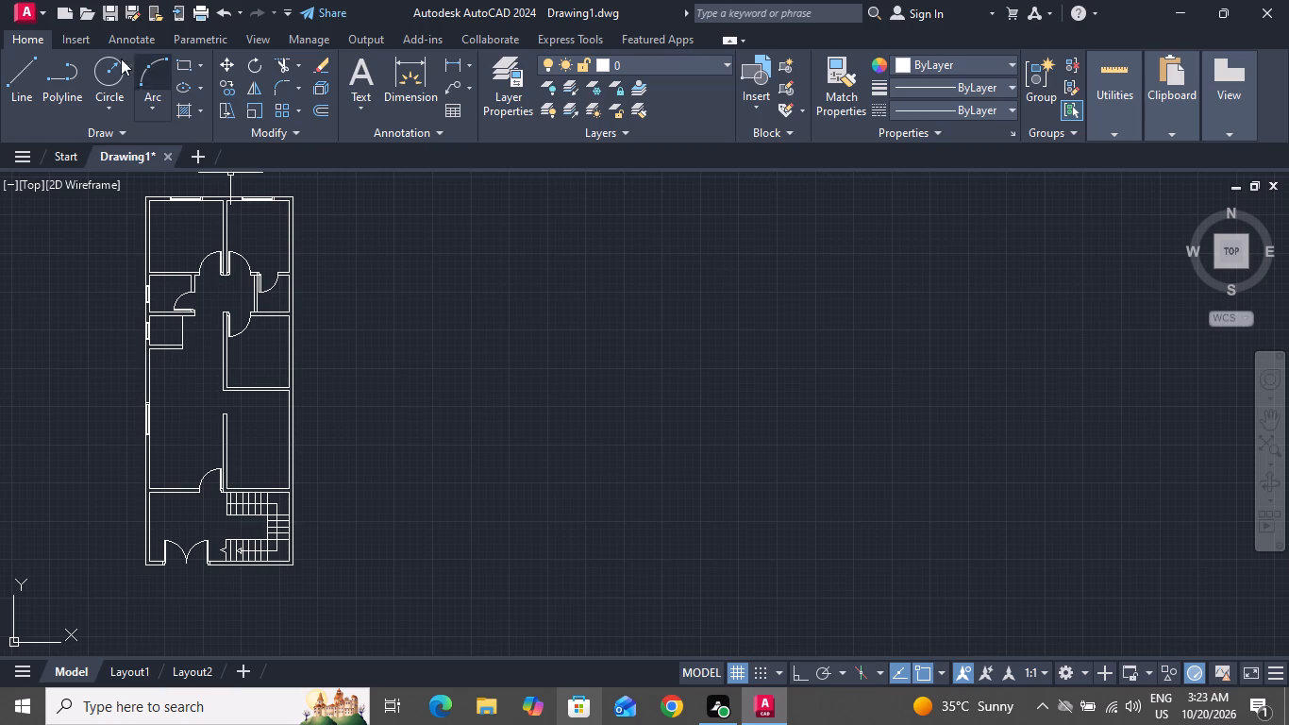
left_click(26, 82)
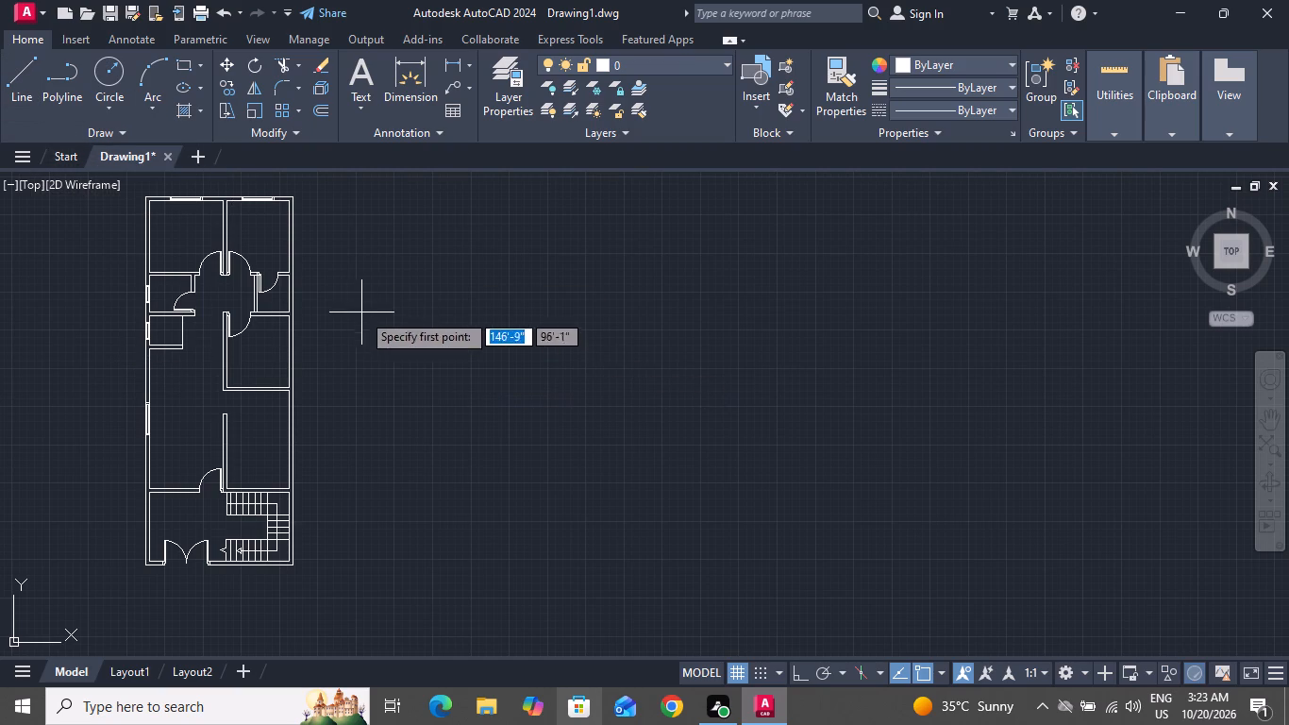
scroll(322, 279, "up", 2)
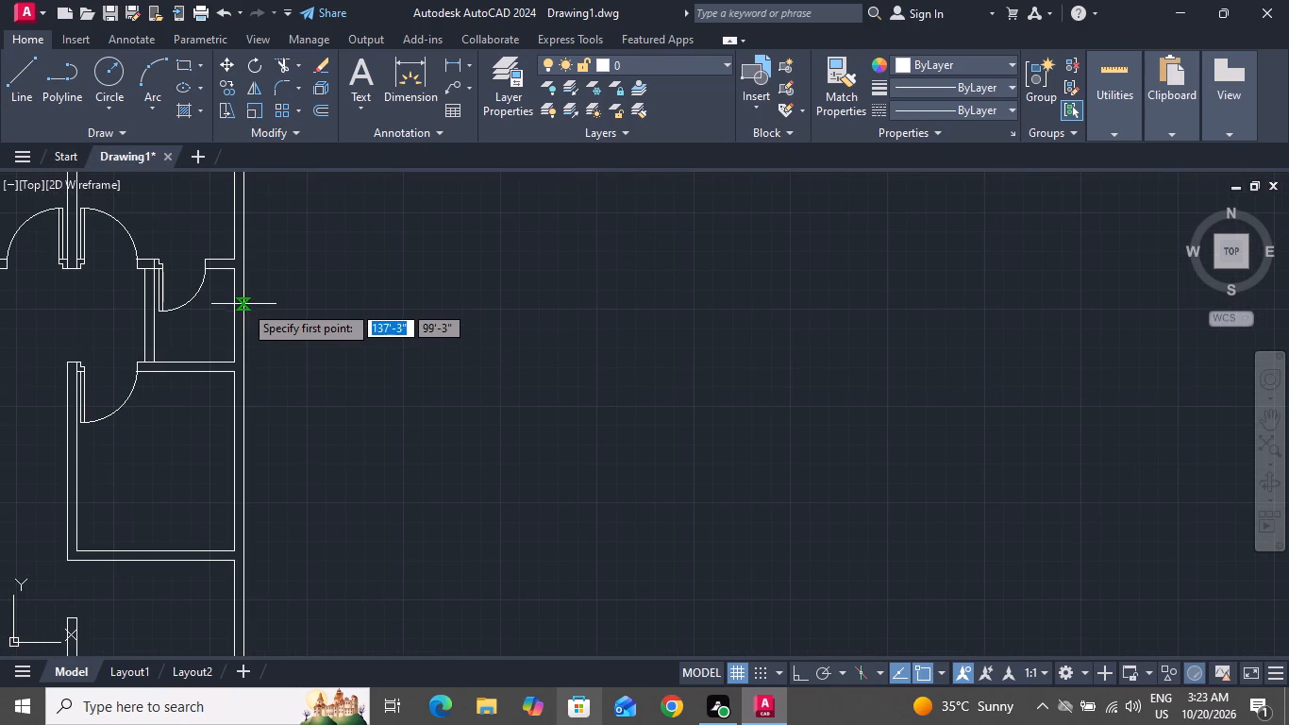
left_click(230, 315)
scroll(261, 323, "up", 3)
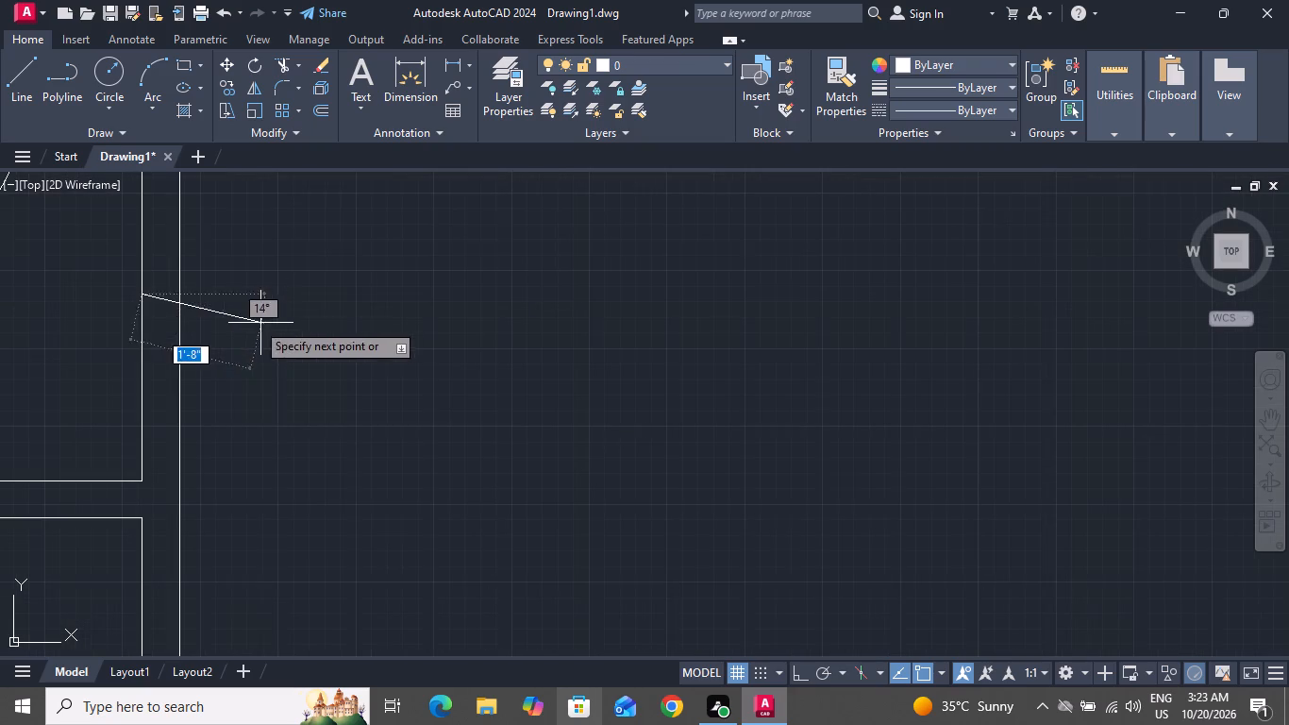
left_click(179, 298)
right_click(182, 298)
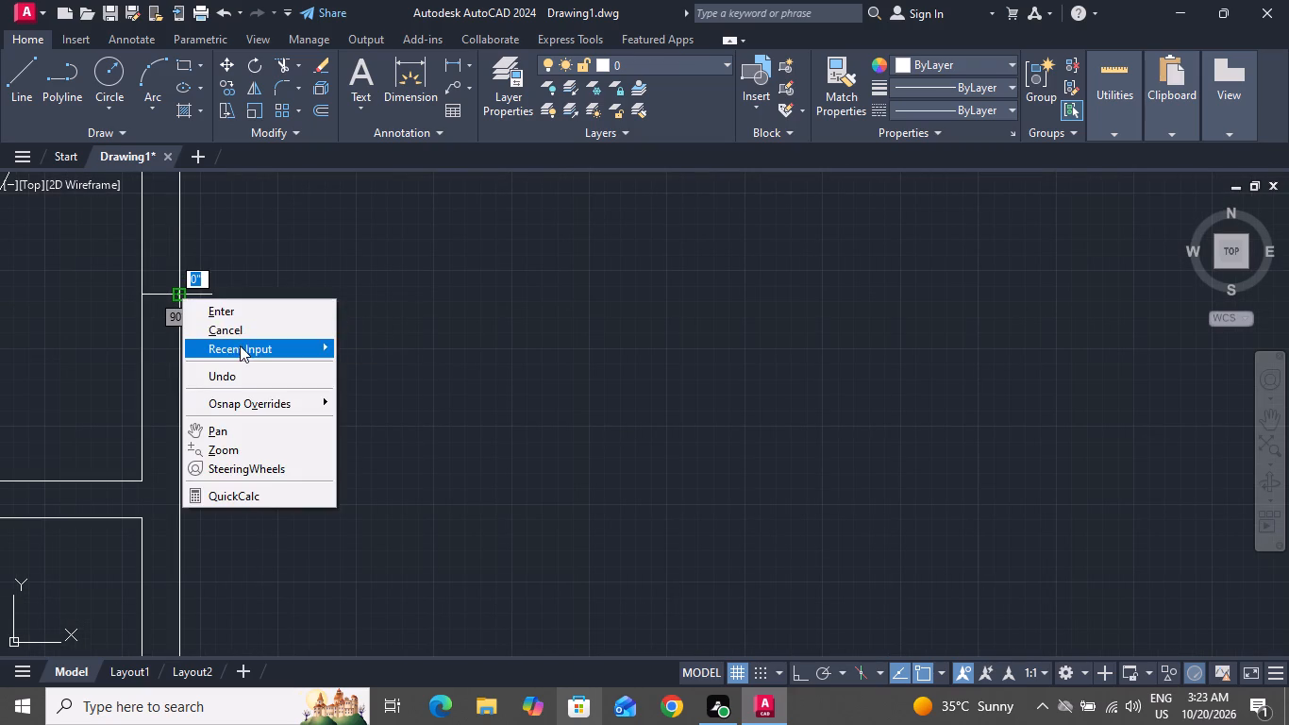
left_click(240, 327)
Offset the small room's short right-wall line by 1' both upward and downward.
scroll(309, 365, "down", 2)
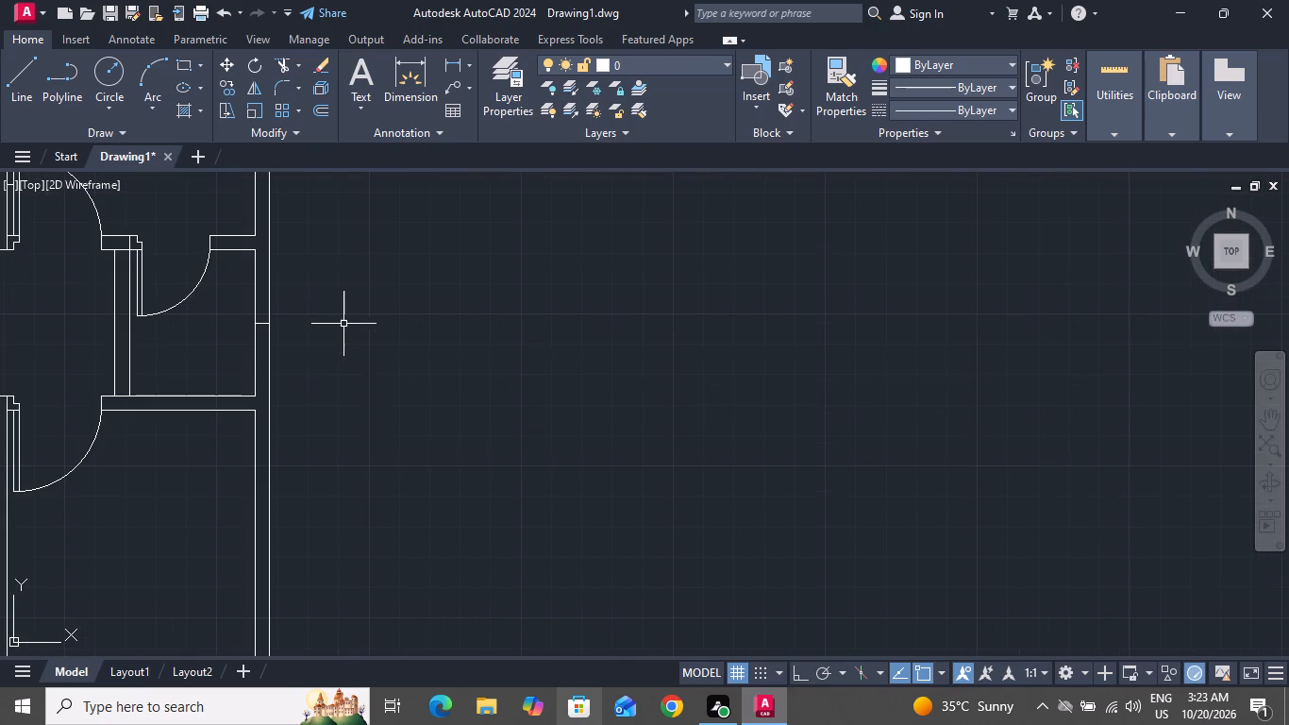
type("O 1'")
key("Return")
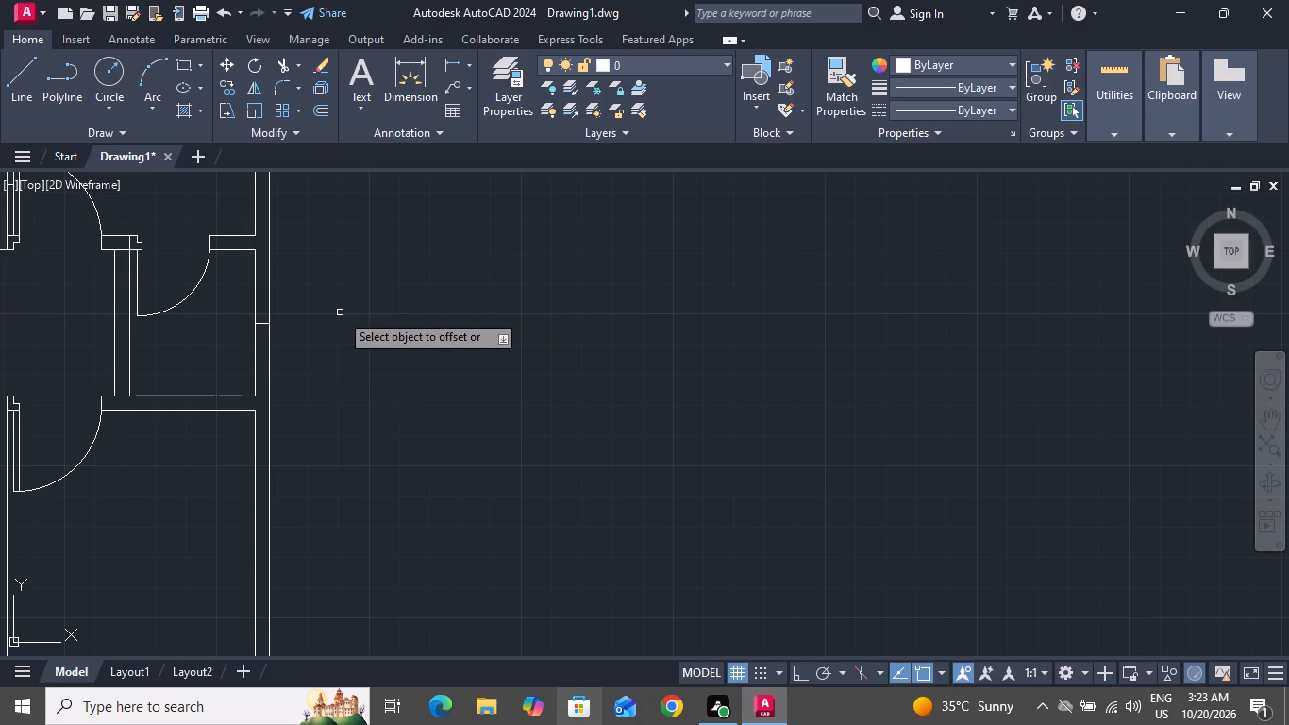
left_click(262, 324)
left_click(259, 304)
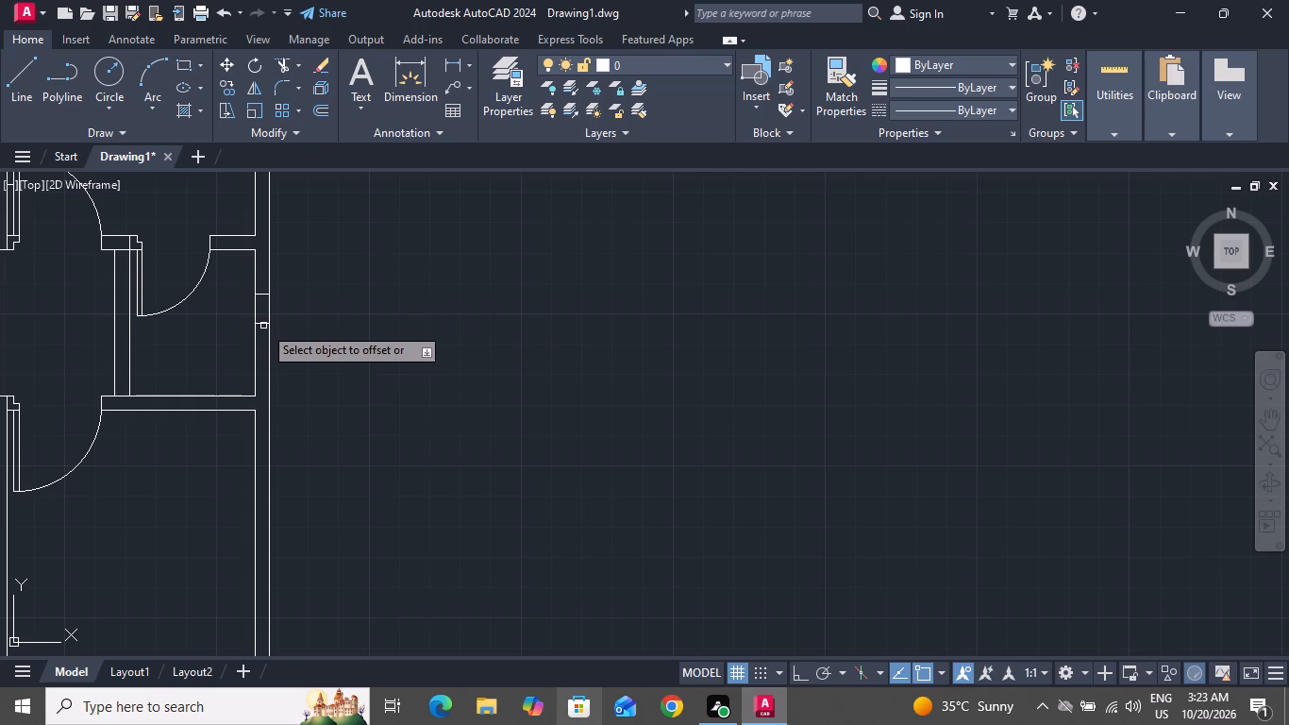
left_click(260, 325)
left_click(283, 444)
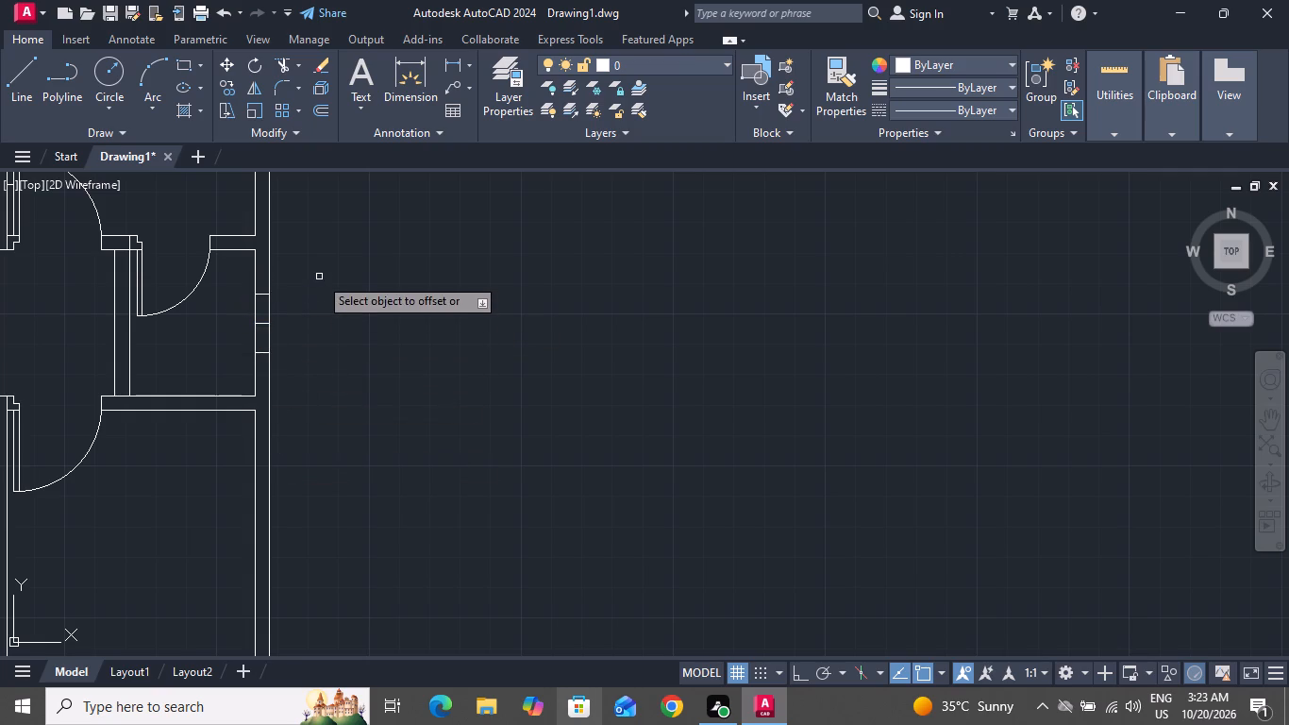
right_click(319, 277)
left_click(350, 298)
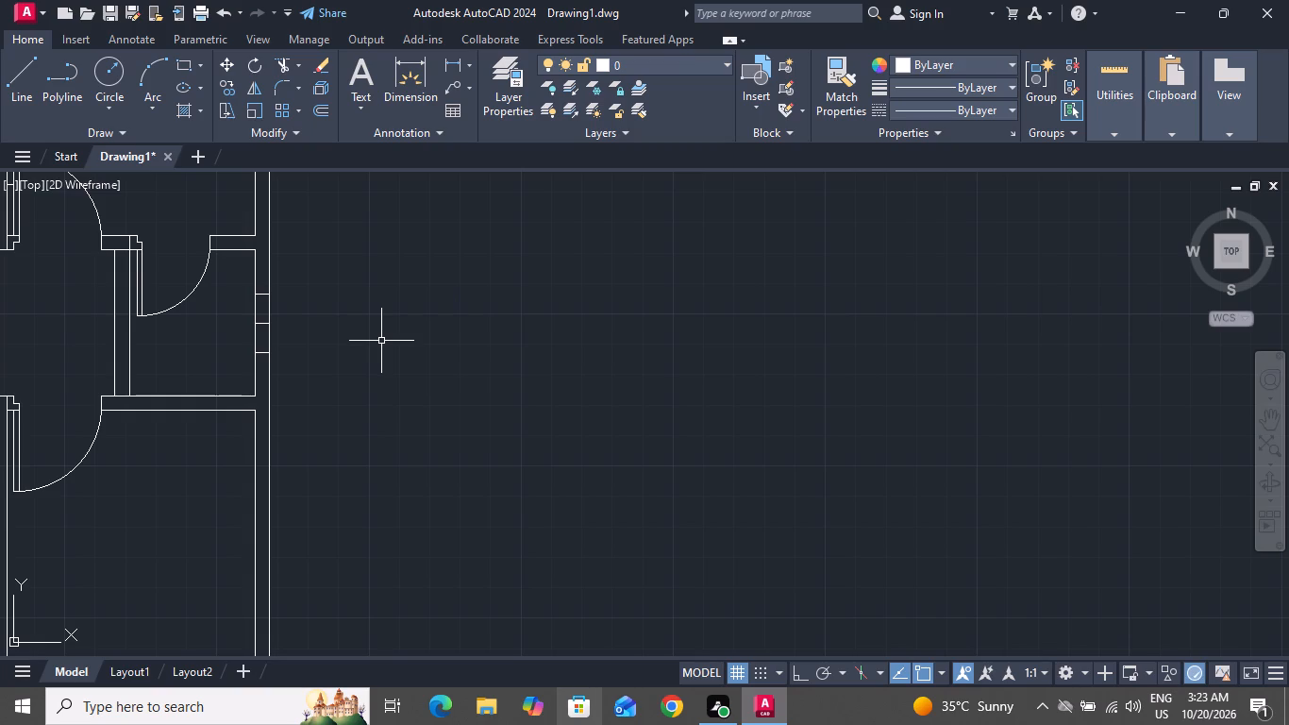
Offset the two end lines of the small room's right-wall opening by 2" outward to form the window jambs.
type("O")
key("space")
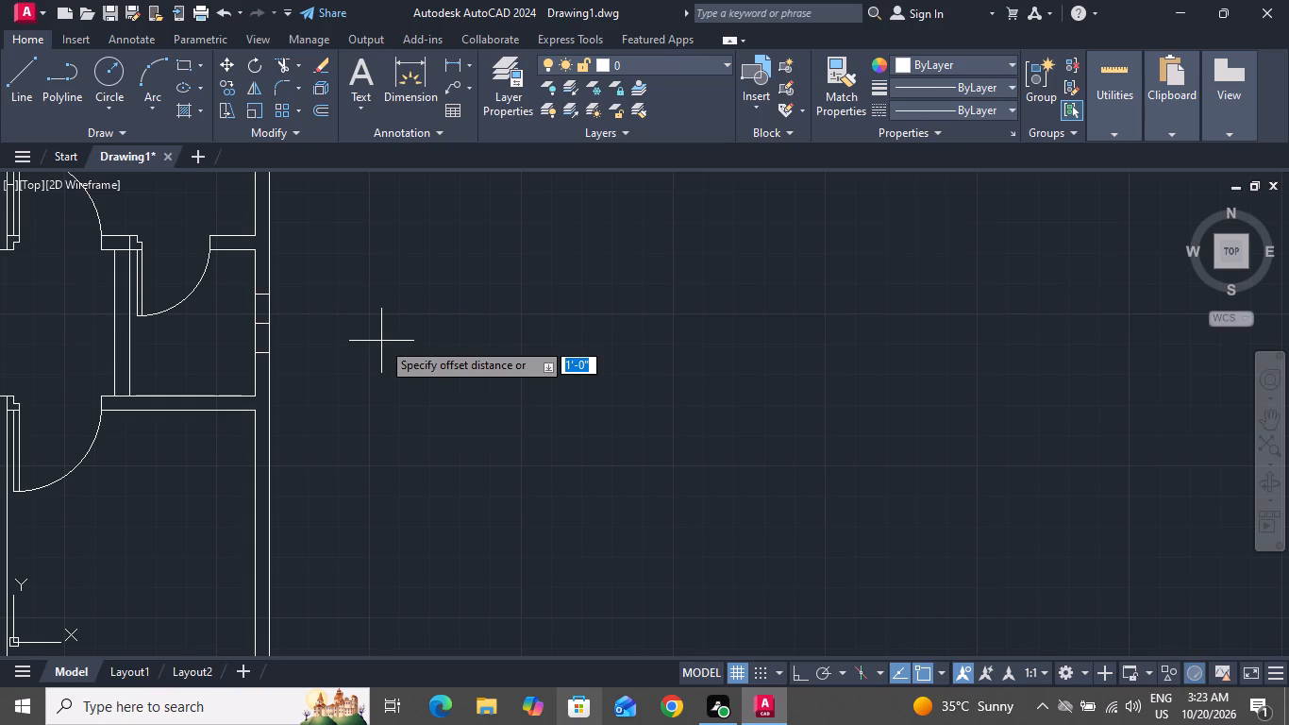
key("2")
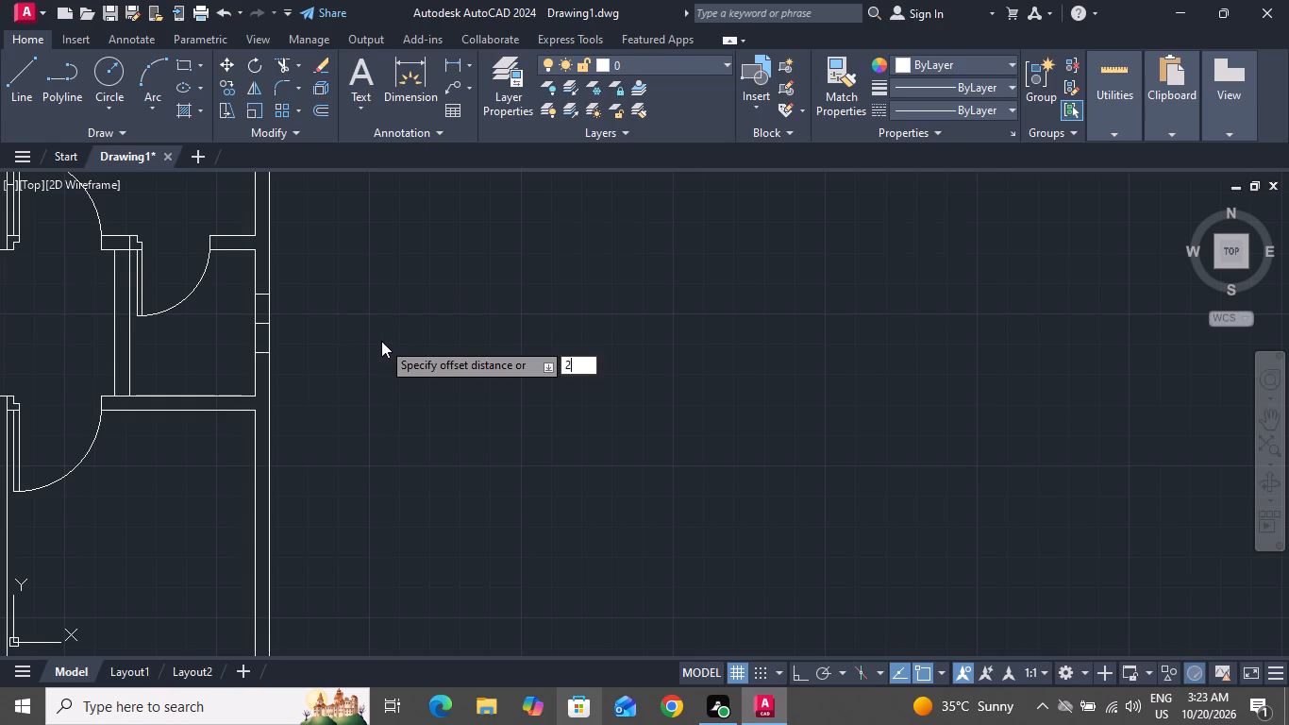
key("shift+quotedbl")
key("Return")
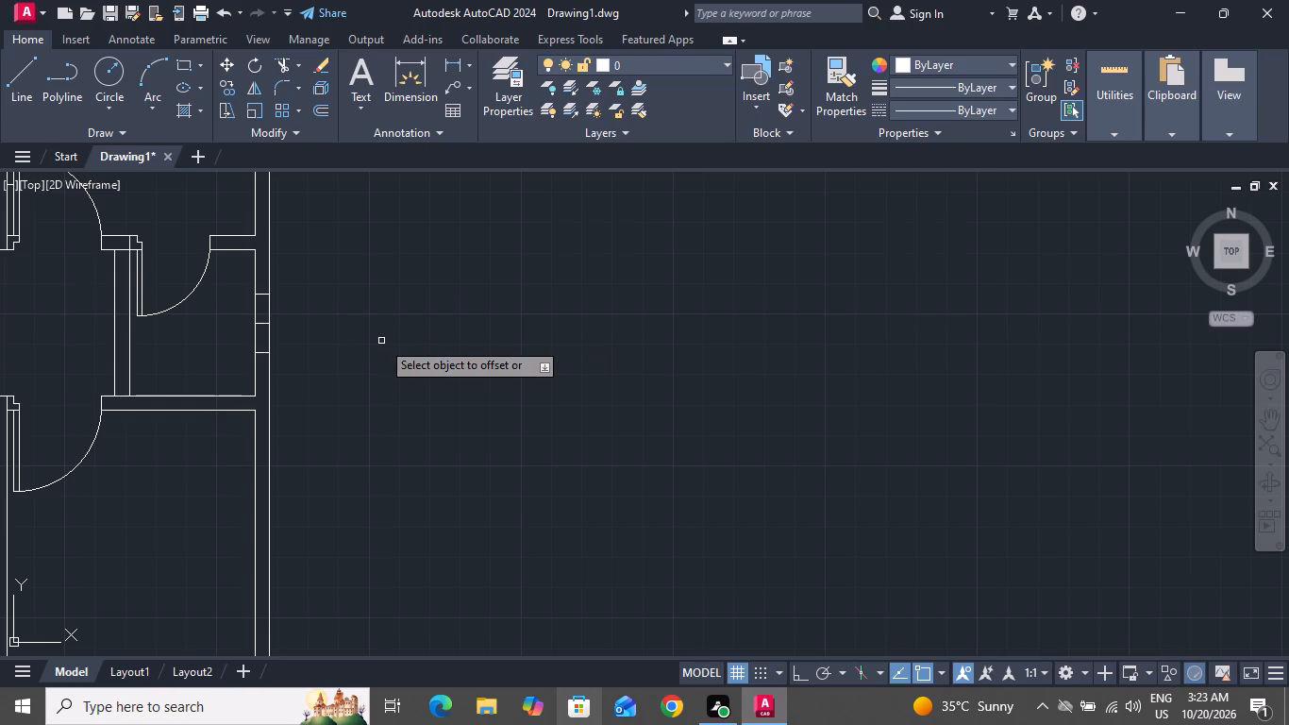
scroll(252, 268, "up", 2)
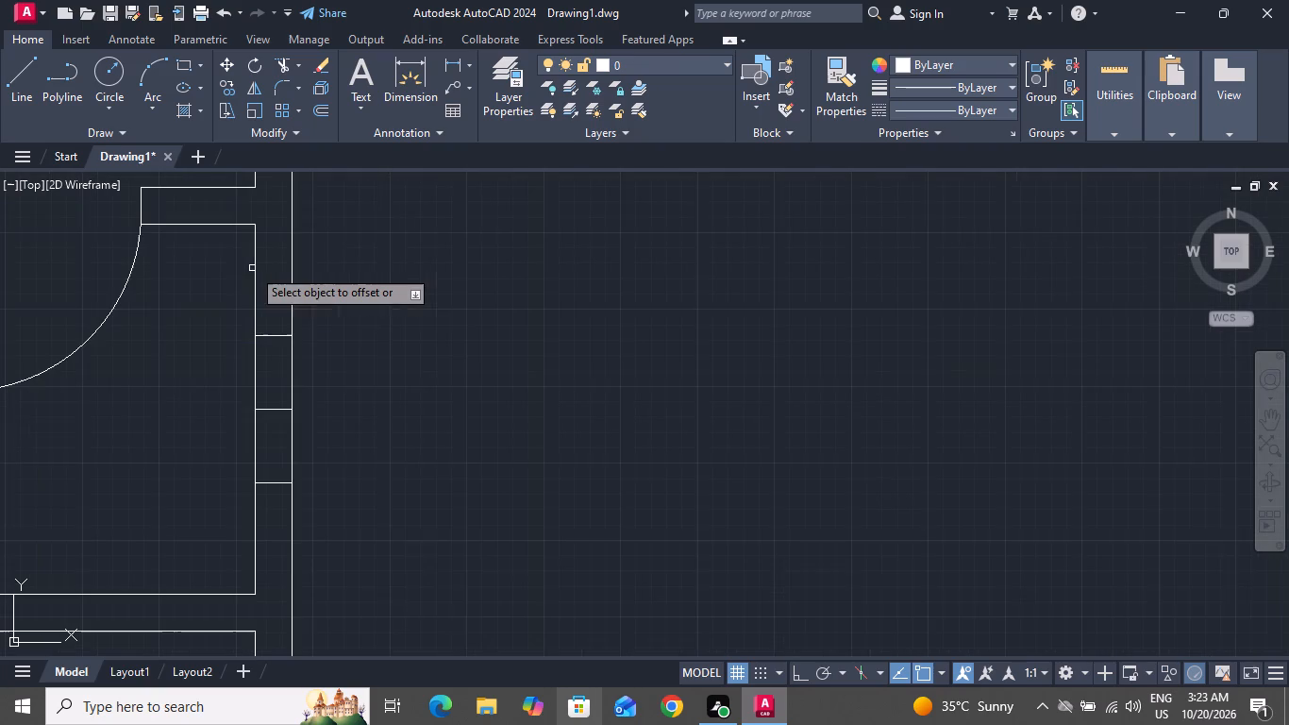
left_click(277, 338)
left_click(283, 313)
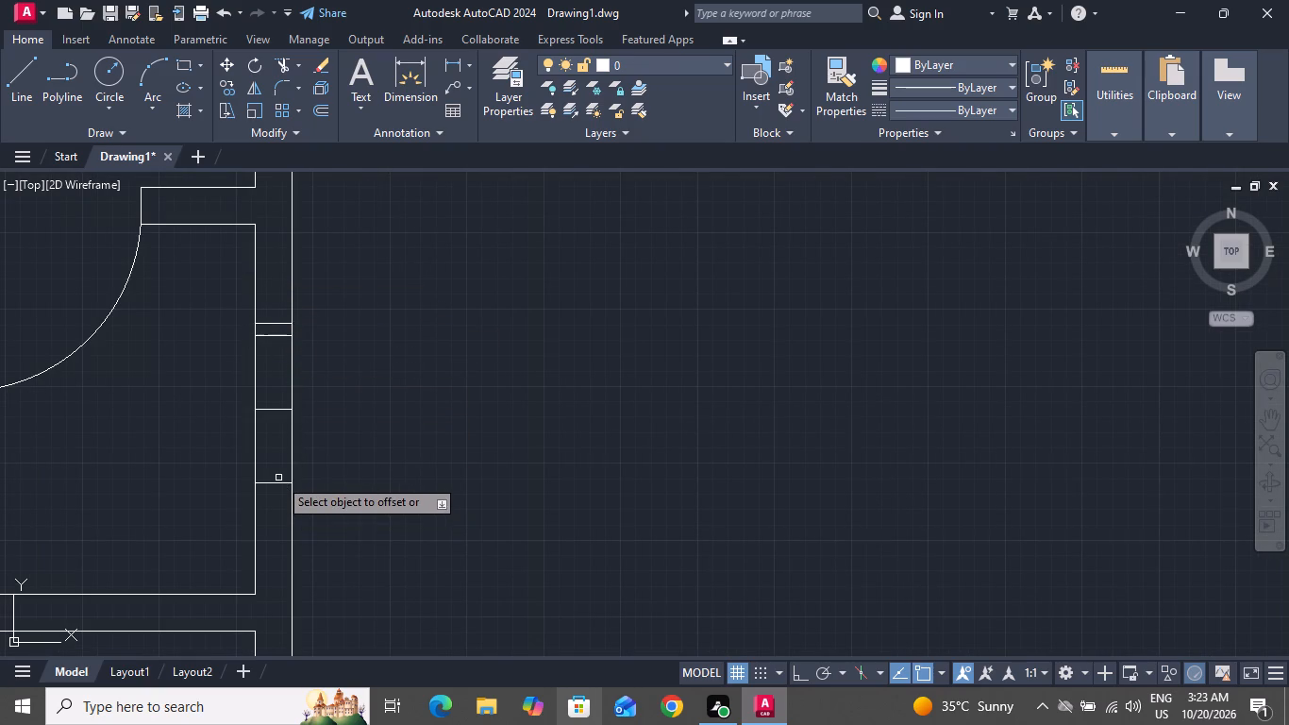
left_click(277, 482)
left_click(263, 536)
right_click(342, 391)
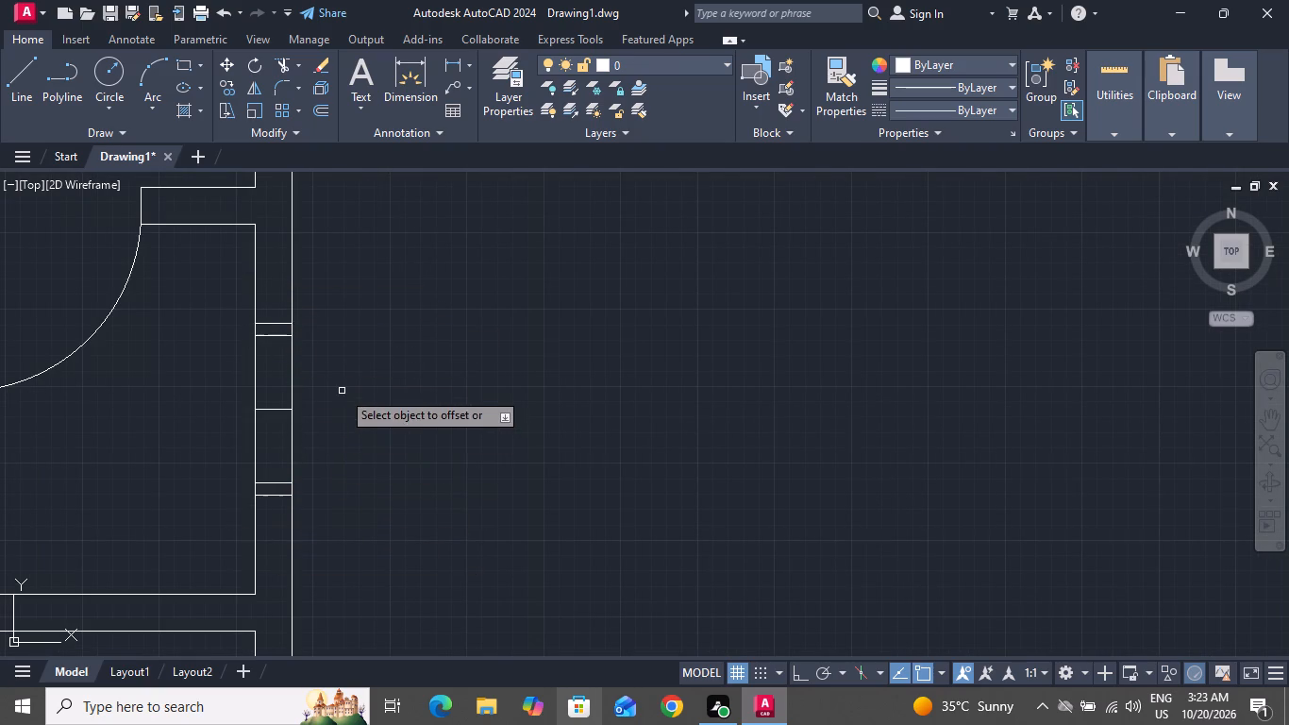
left_click(397, 421)
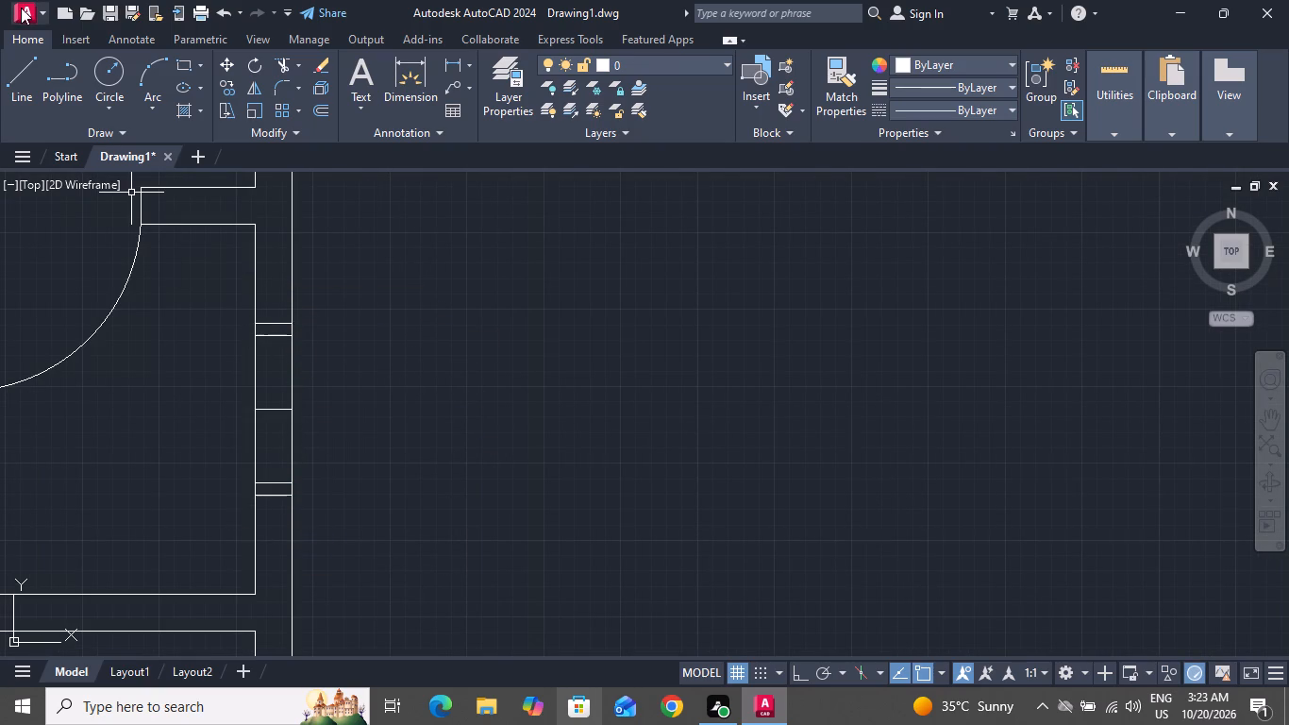
Draw a vertical centre line between the midpoints of the inner jamb lines in the small room's right-wall window.
left_click(12, 75)
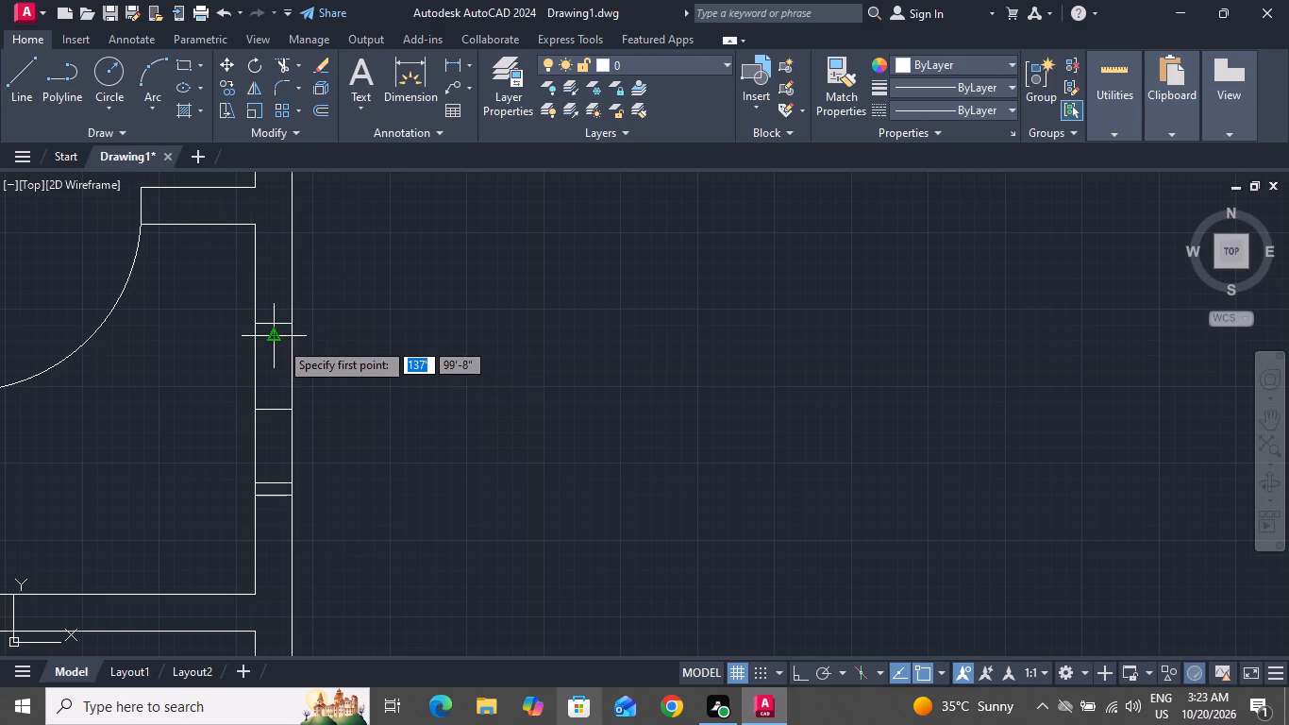
left_click(279, 341)
left_click(271, 481)
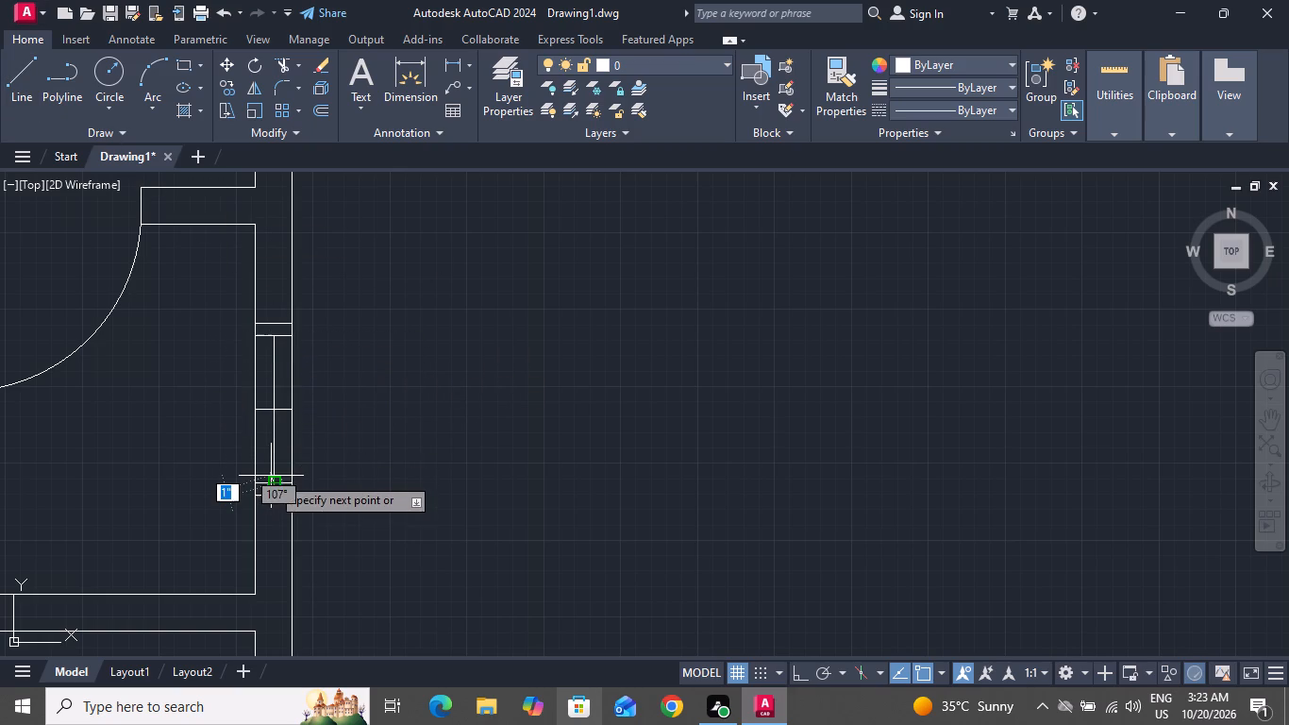
right_click(271, 476)
left_click(297, 502)
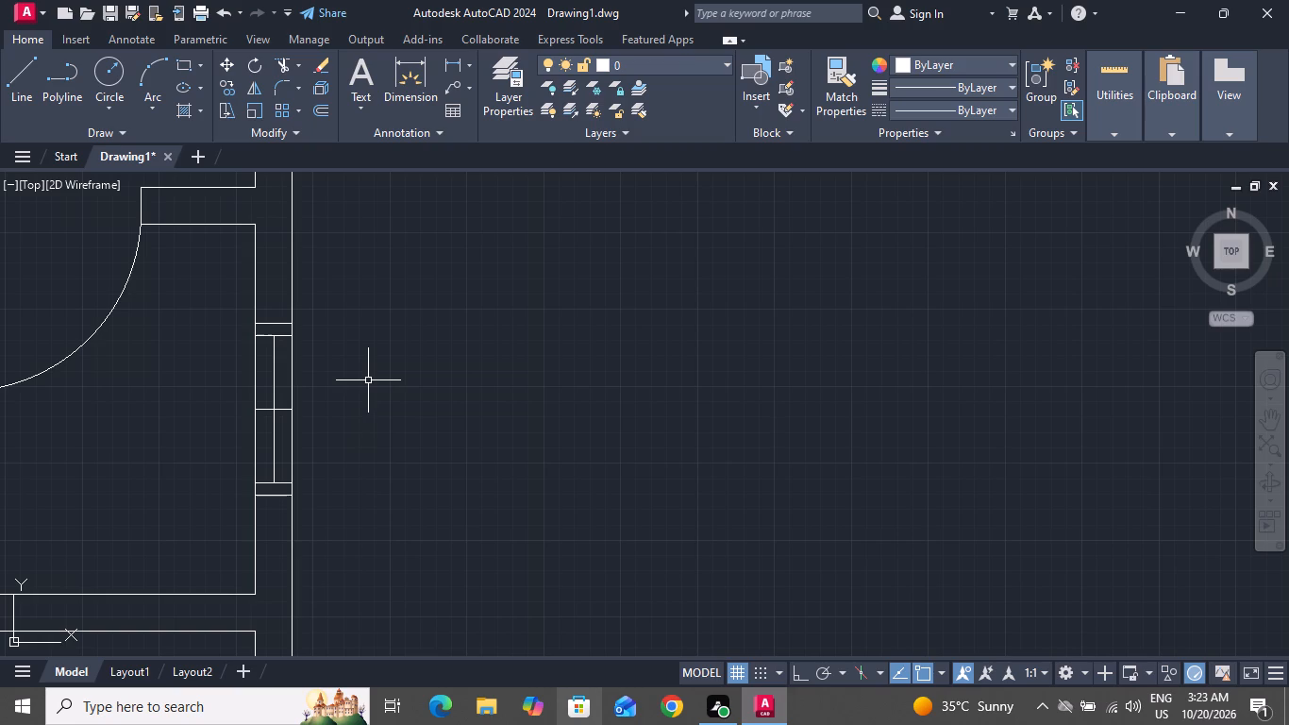
Offset the vertical centre line of the small room's right-wall window by 1" to both sides.
key("o")
key("space")
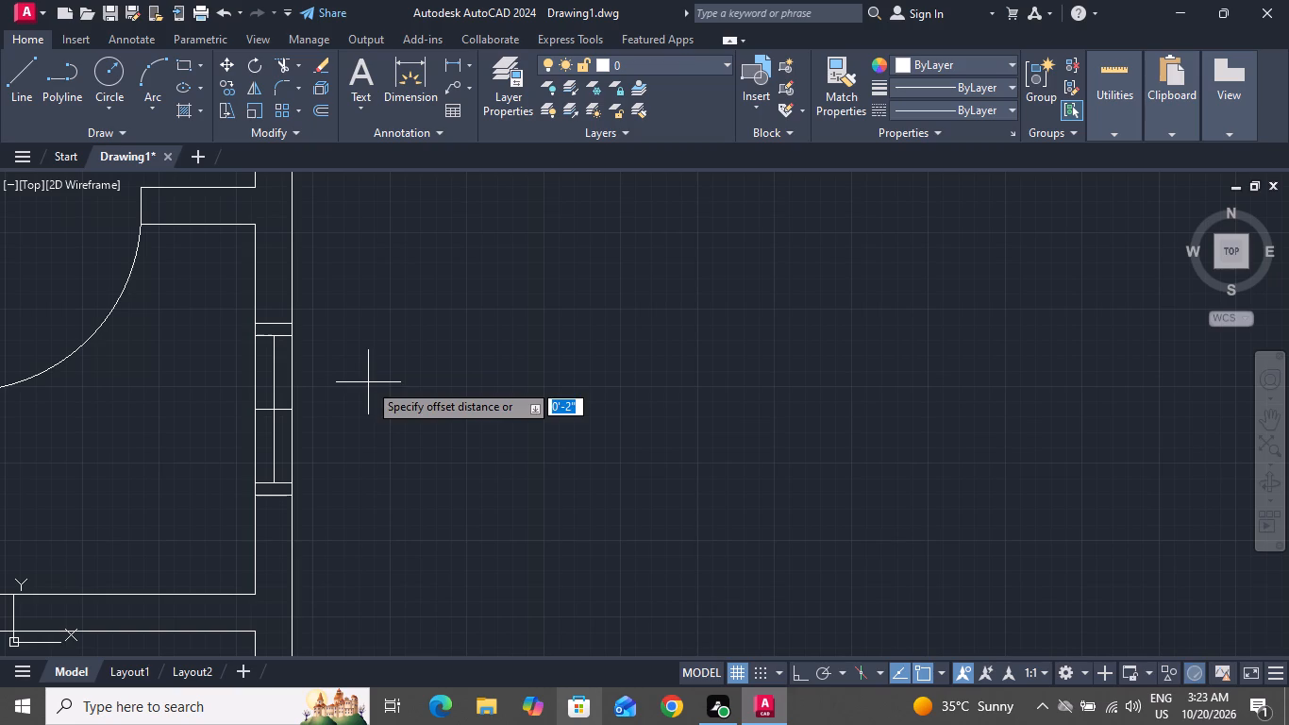
key("1")
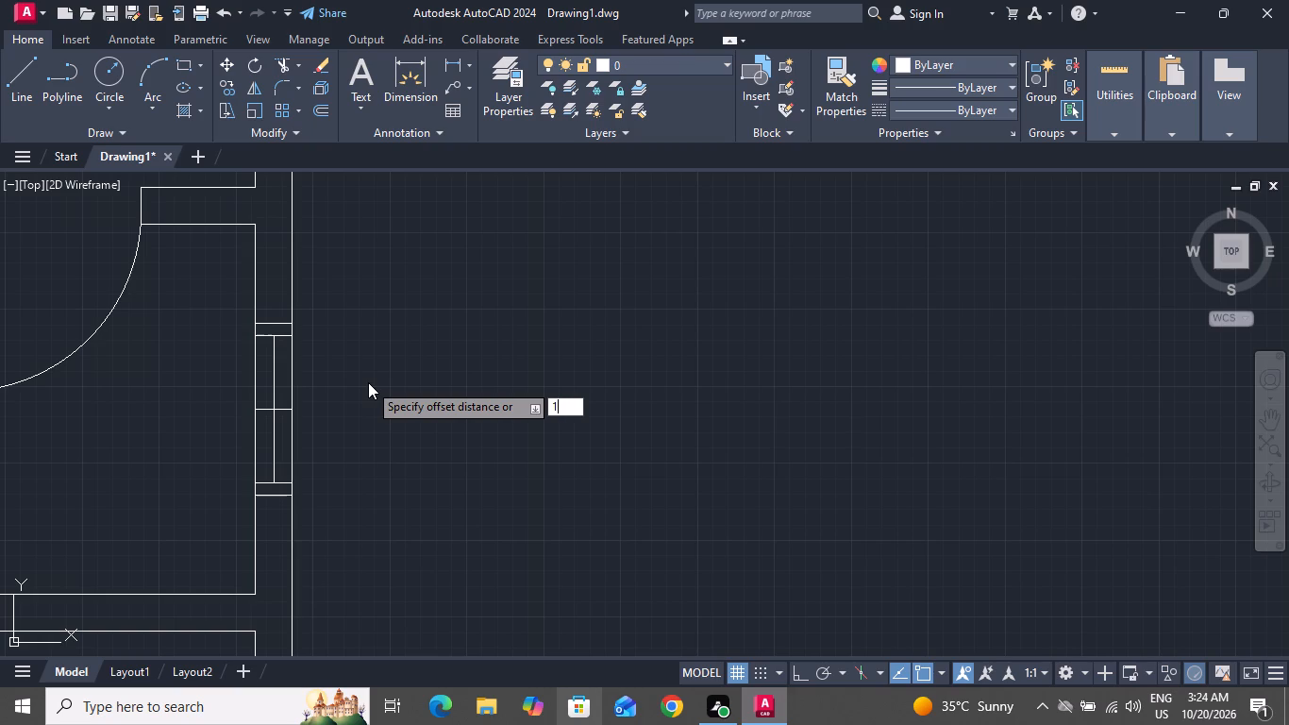
key("shift+quotedbl")
key("Return")
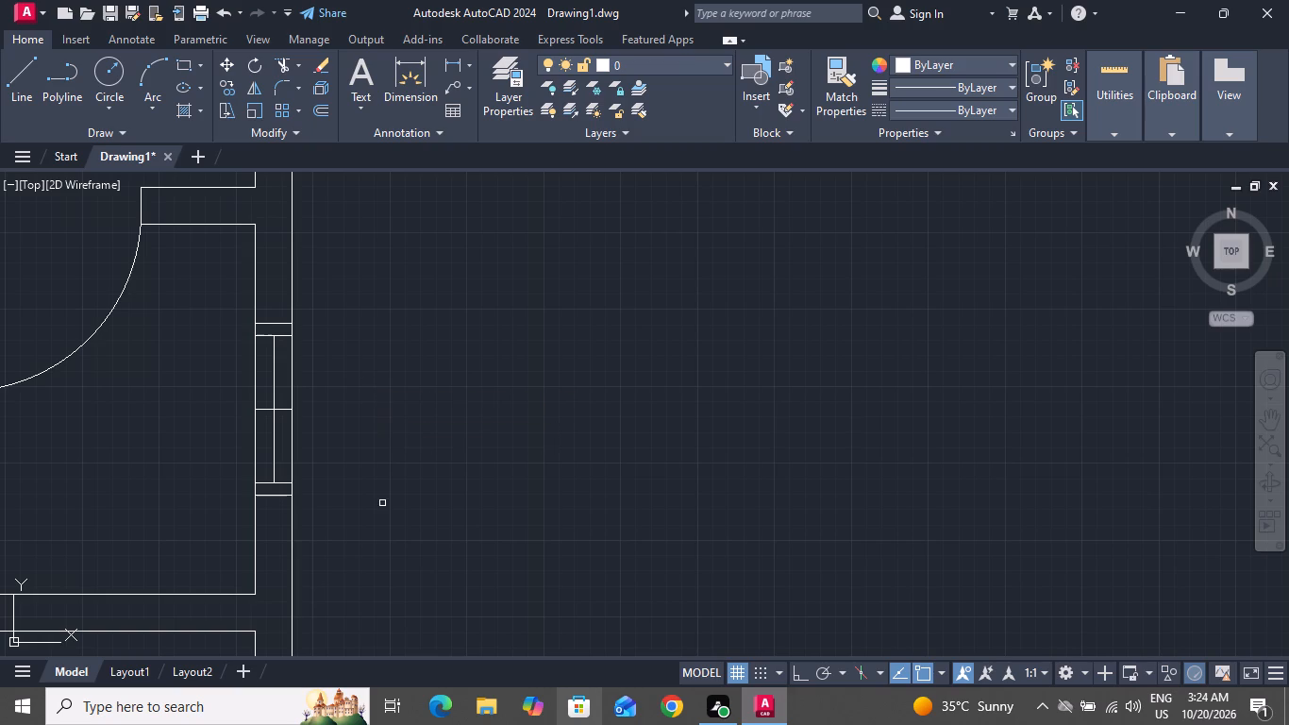
scroll(300, 401, "up", 1)
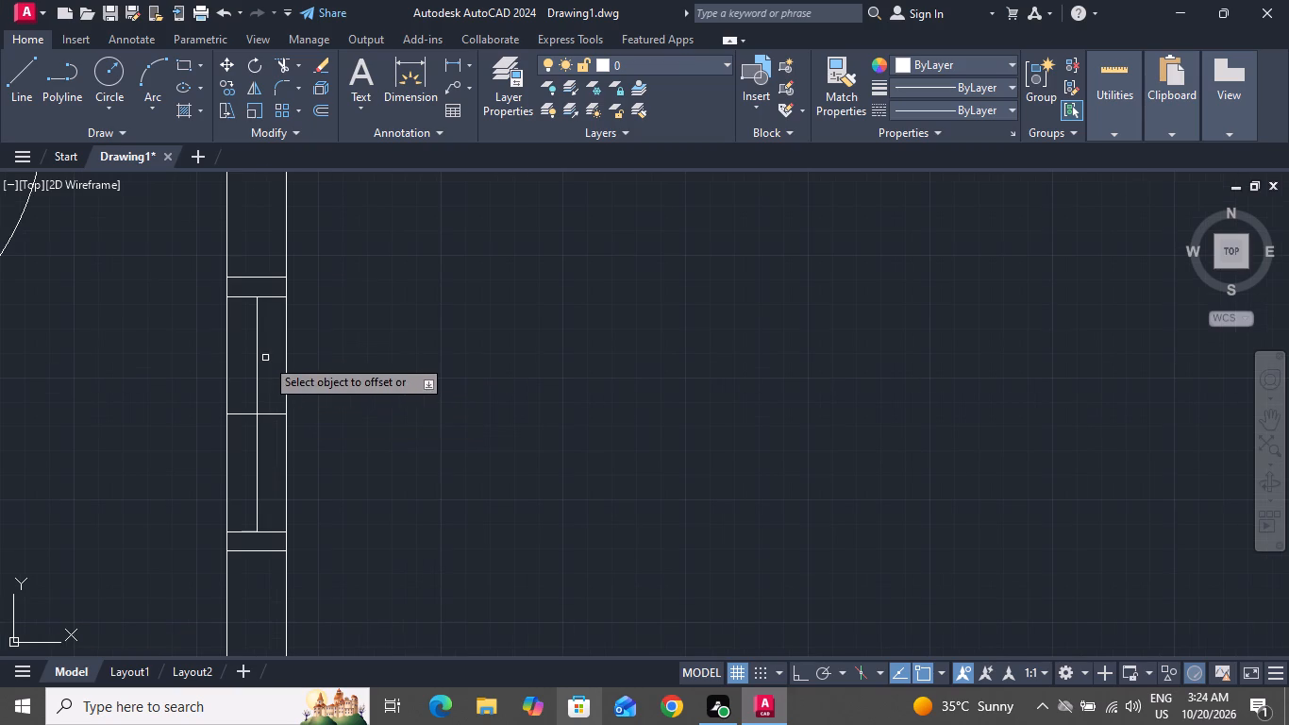
left_click(254, 360)
left_click(295, 362)
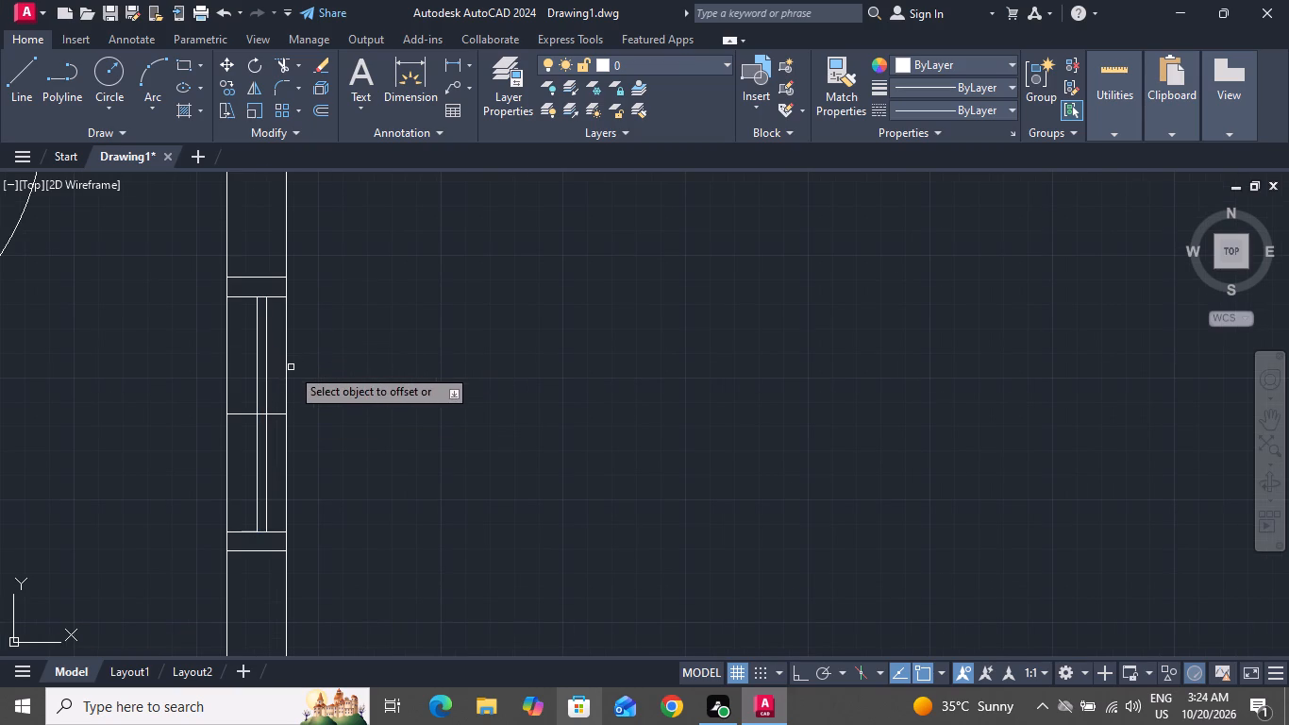
left_click(255, 368)
left_click(213, 361)
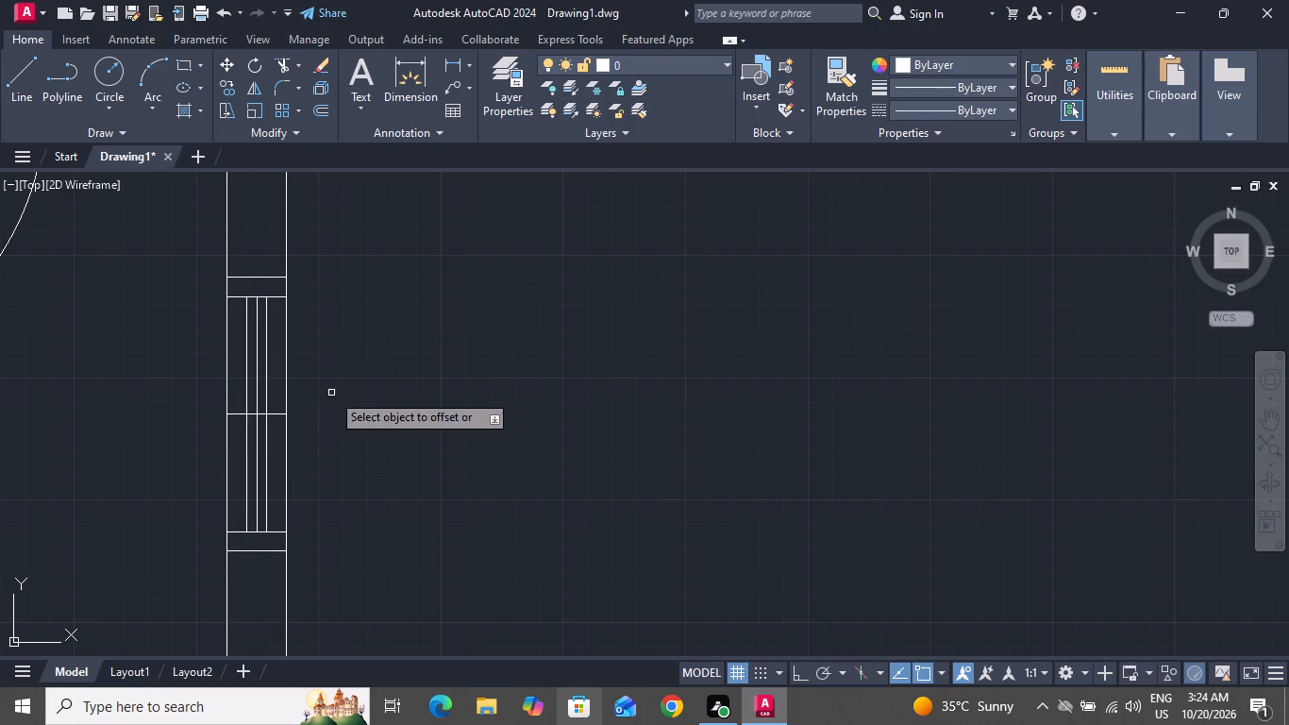
right_click(400, 386)
left_click(428, 416)
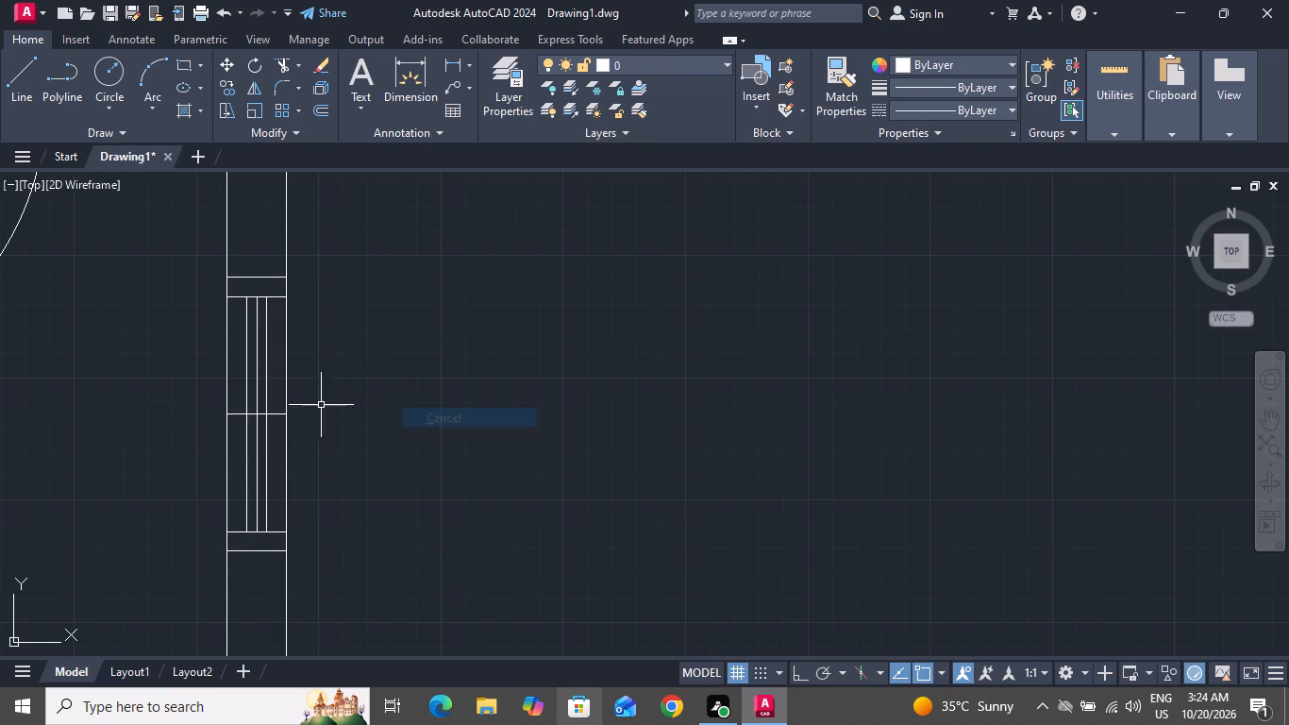
Delete the vertical centre line and the short horizontal midpoint line inside the small room's right-wall window.
scroll(249, 406, "up", 5)
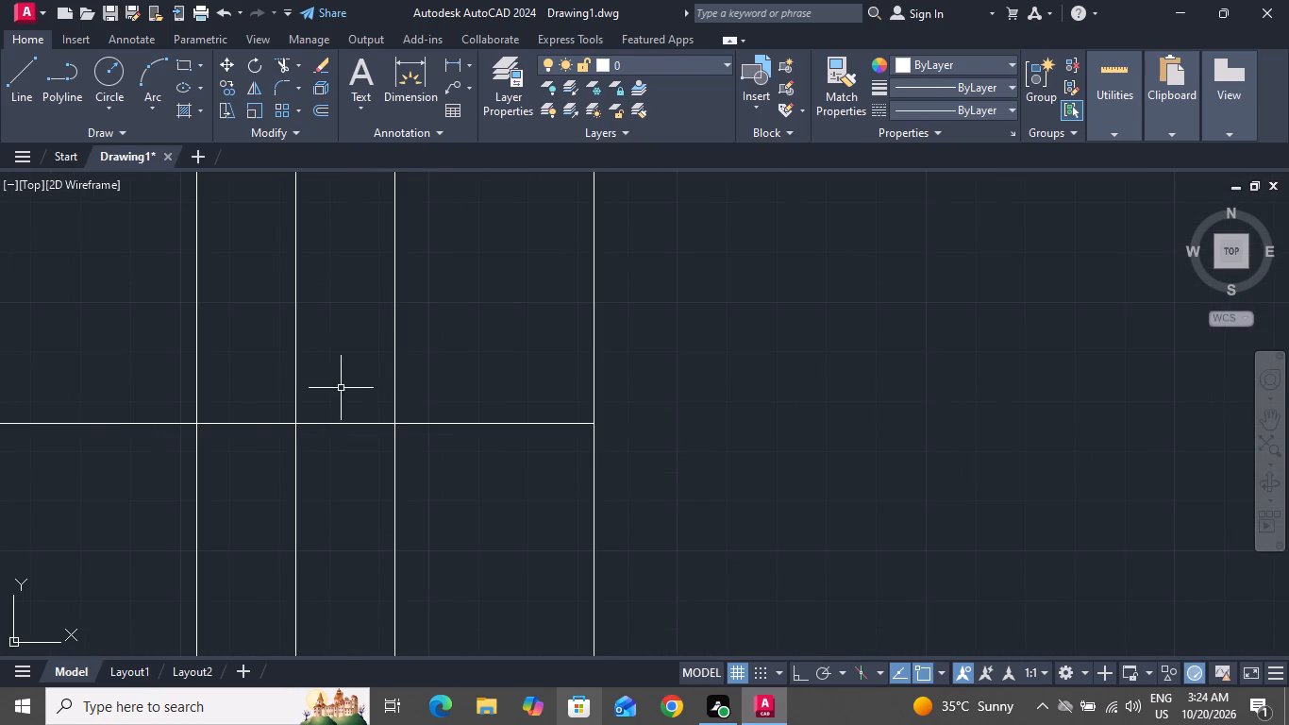
left_click(341, 387)
left_click(250, 470)
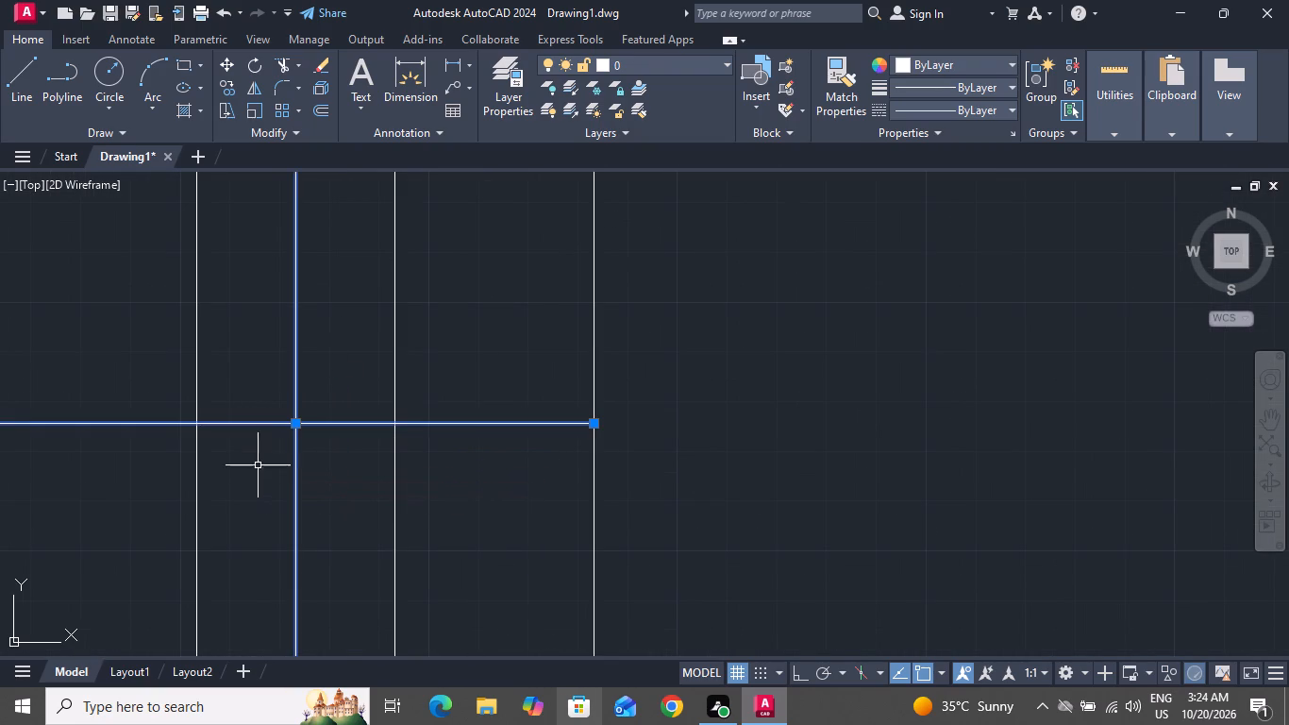
key("Delete")
Draw a short line across the right exterior wall at the inner wall line's midpoint in the room below the small one.
scroll(259, 261, "down", 3)
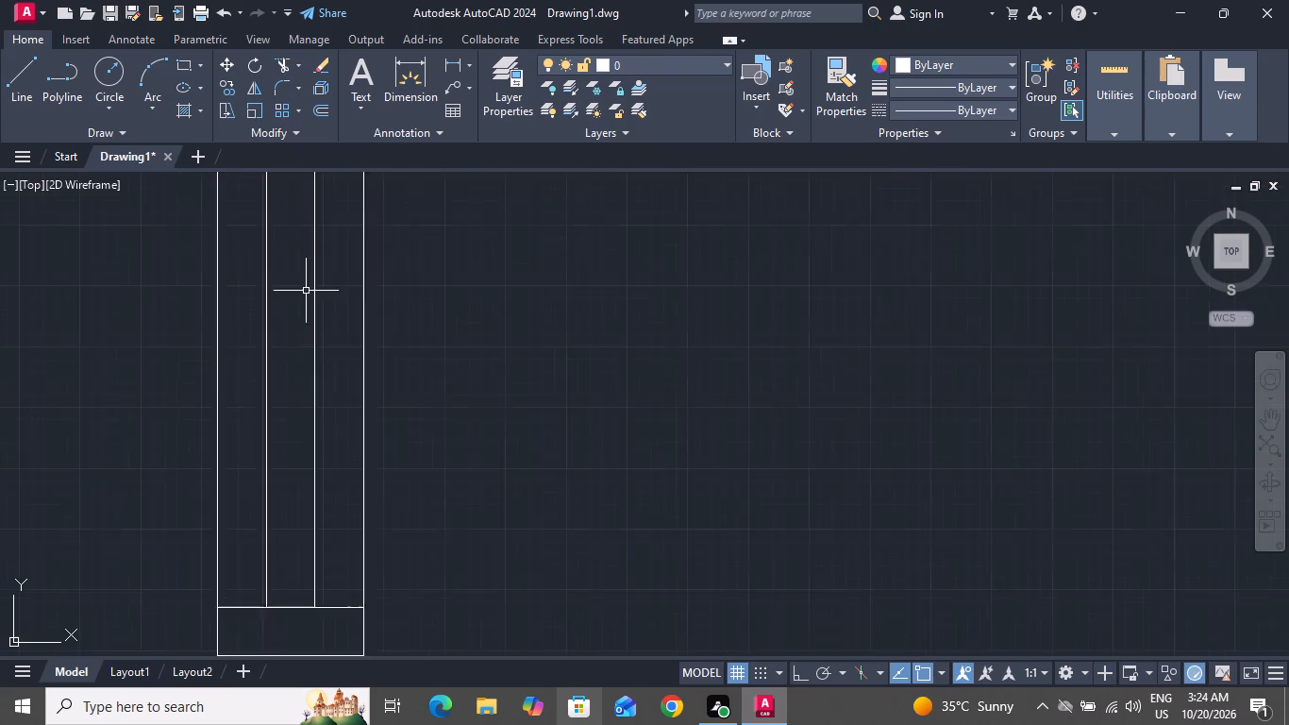
scroll(308, 291, "down", 1)
scroll(510, 509, "down", 6)
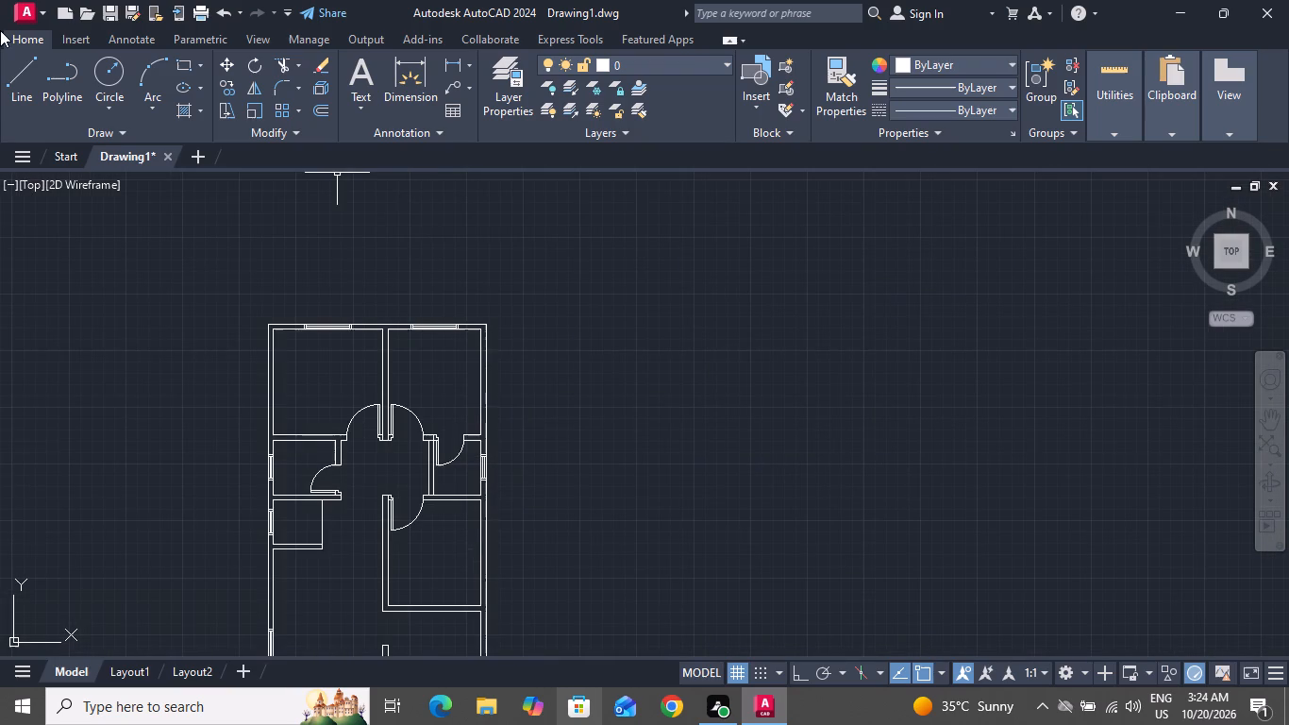
left_click(34, 66)
scroll(448, 317, "down", 1)
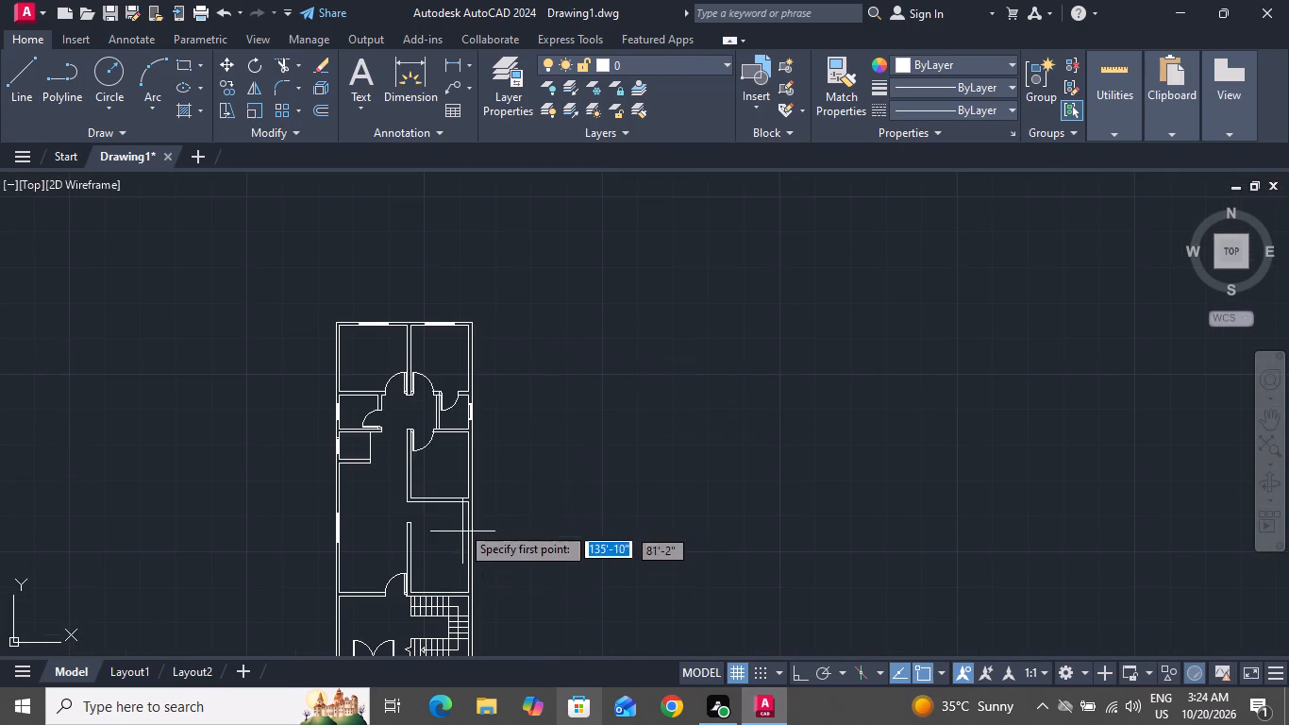
scroll(474, 474, "up", 3)
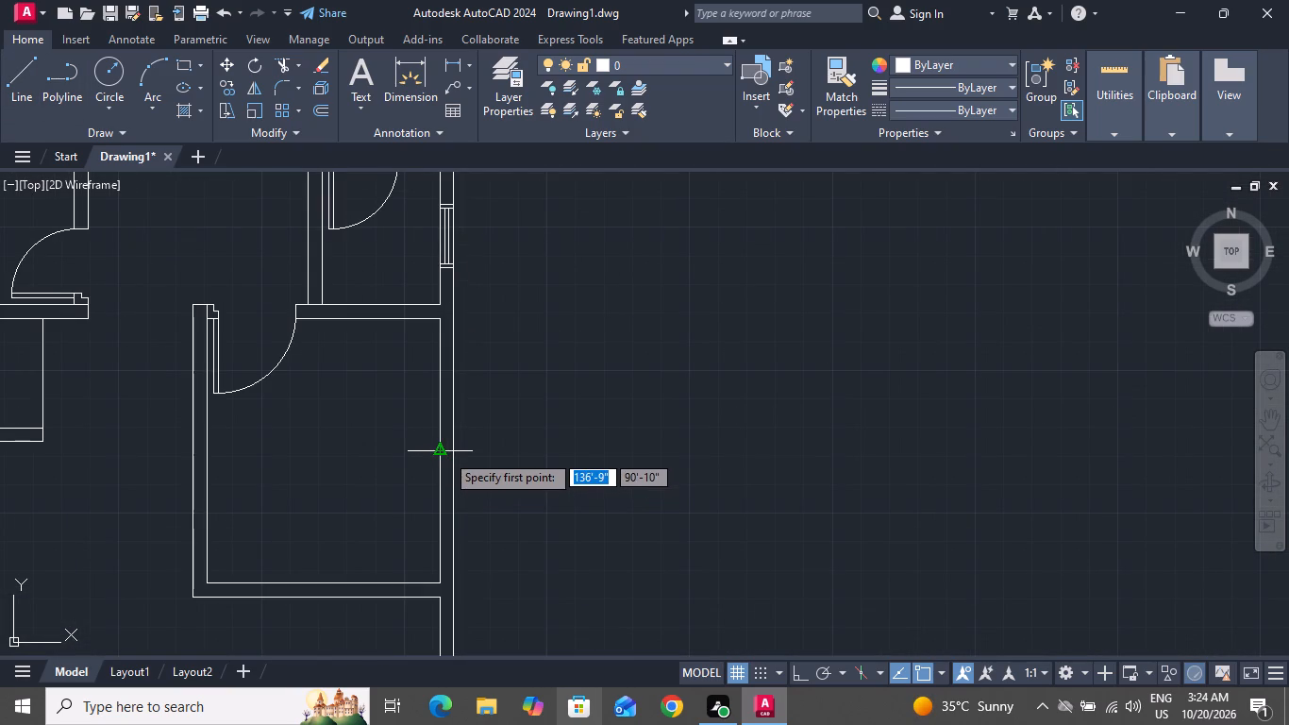
left_click(445, 453)
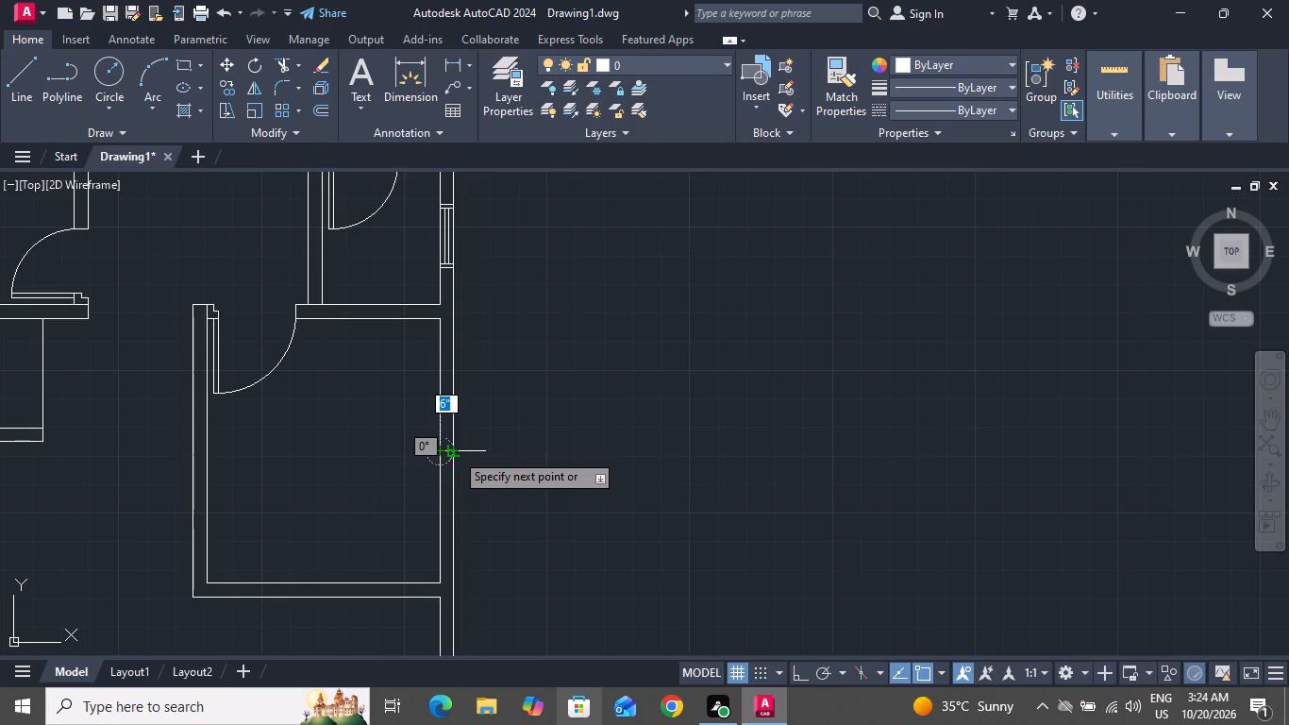
scroll(461, 452, "up", 5)
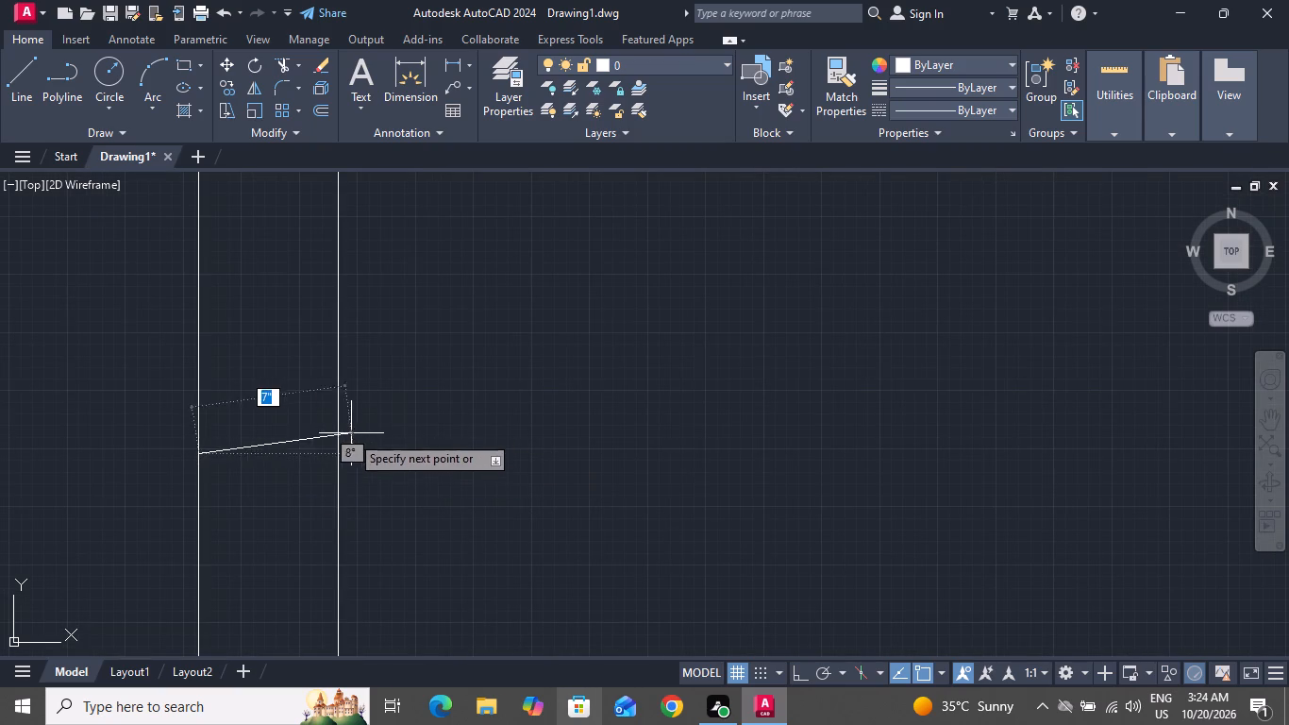
left_click(338, 459)
right_click(338, 458)
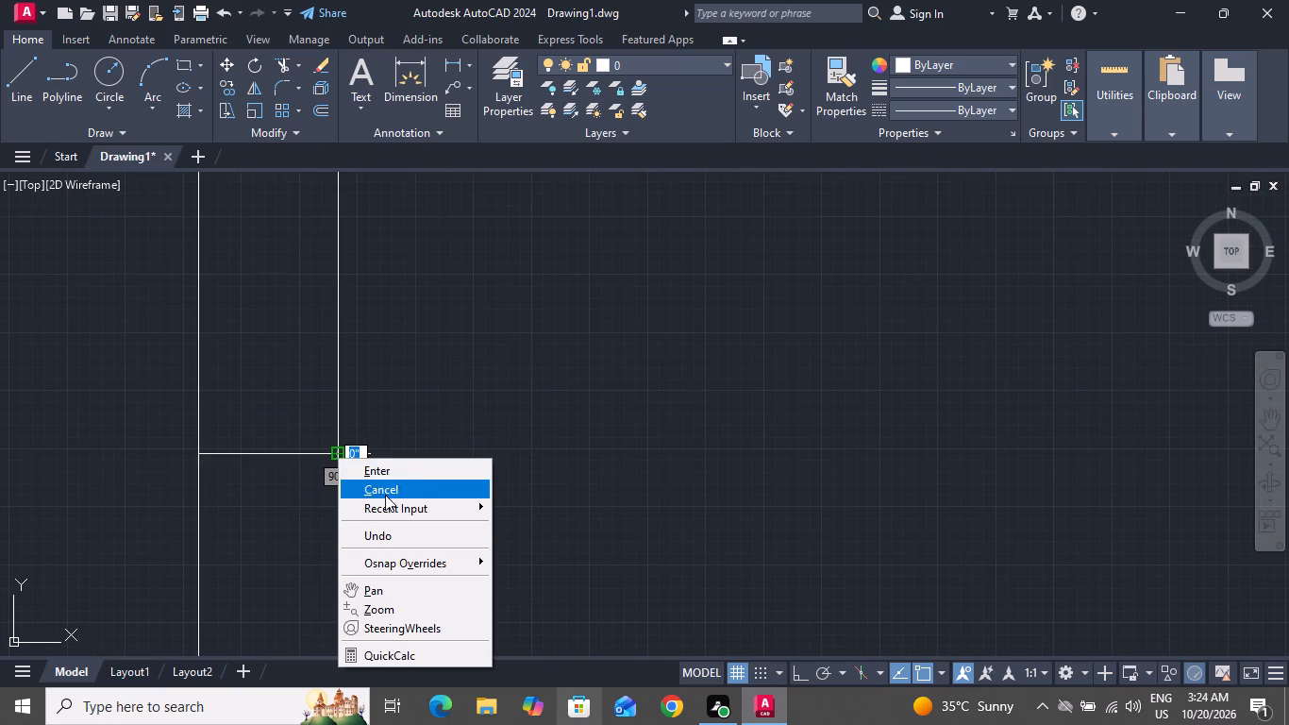
left_click(387, 480)
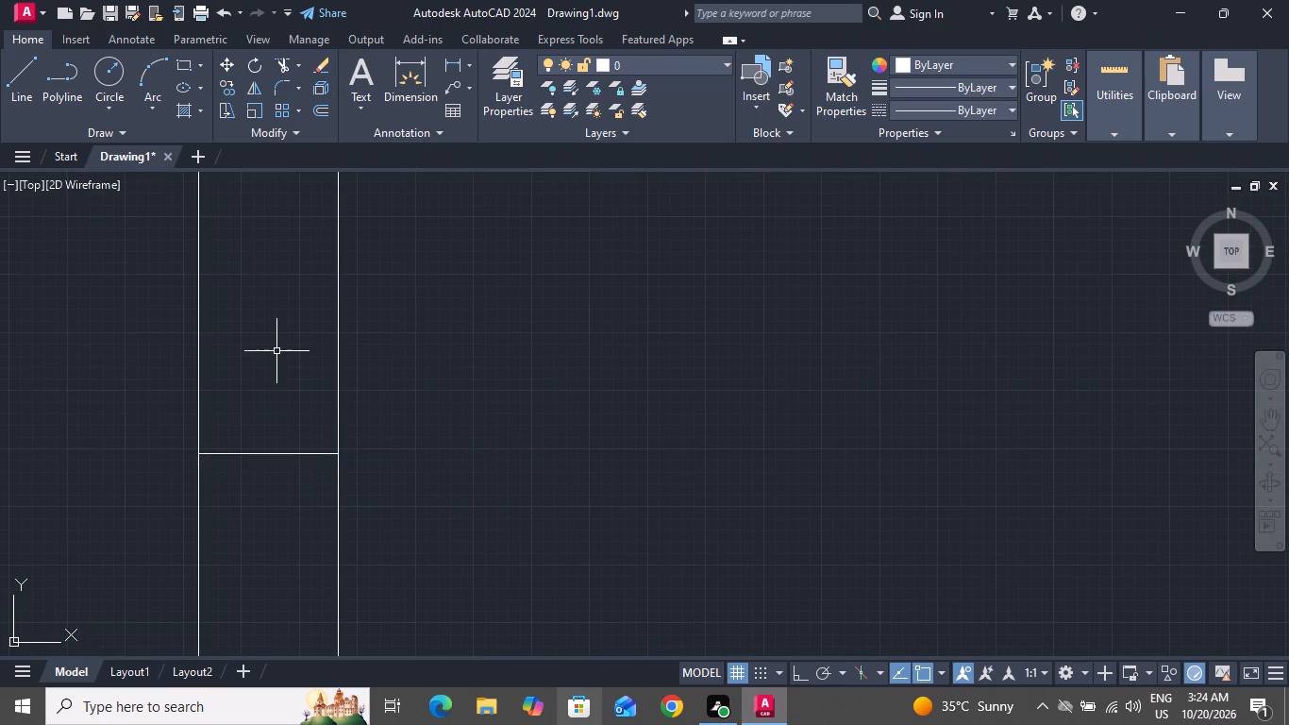
Offset the short midpoint line in this room's right wall by 2' both upward and downward.
key("o")
key("space")
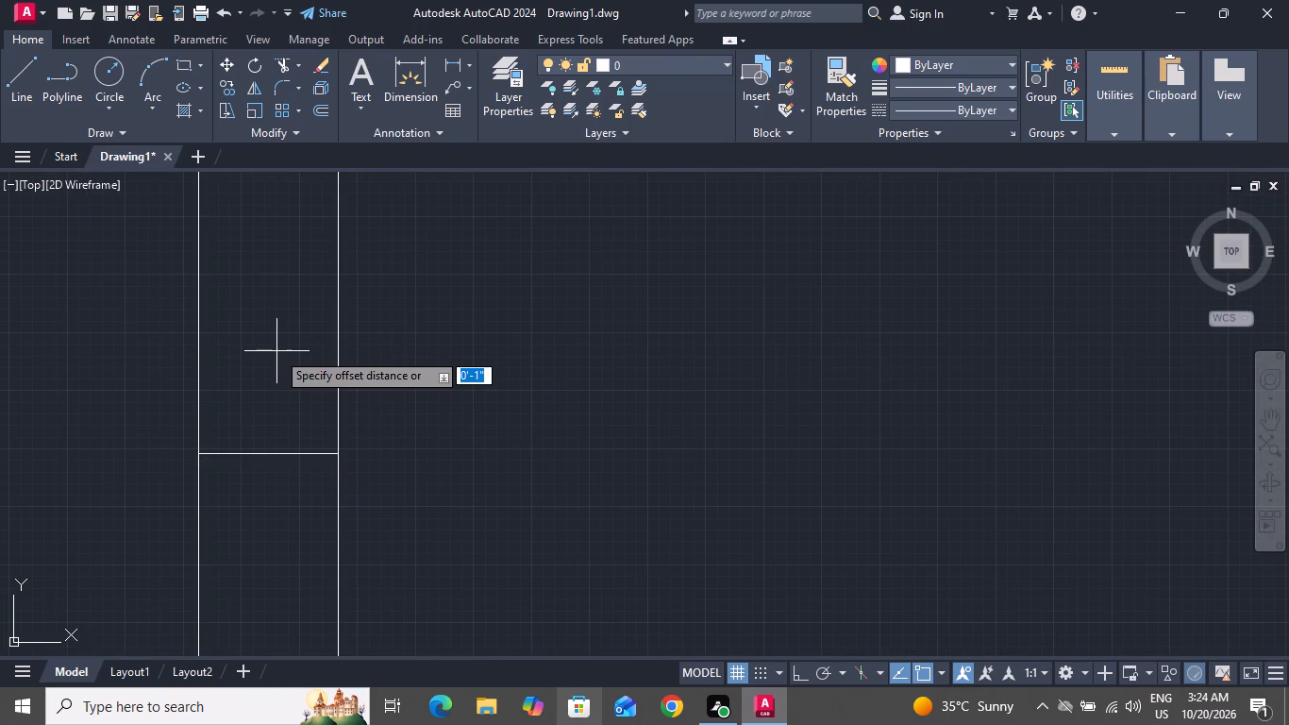
key("3")
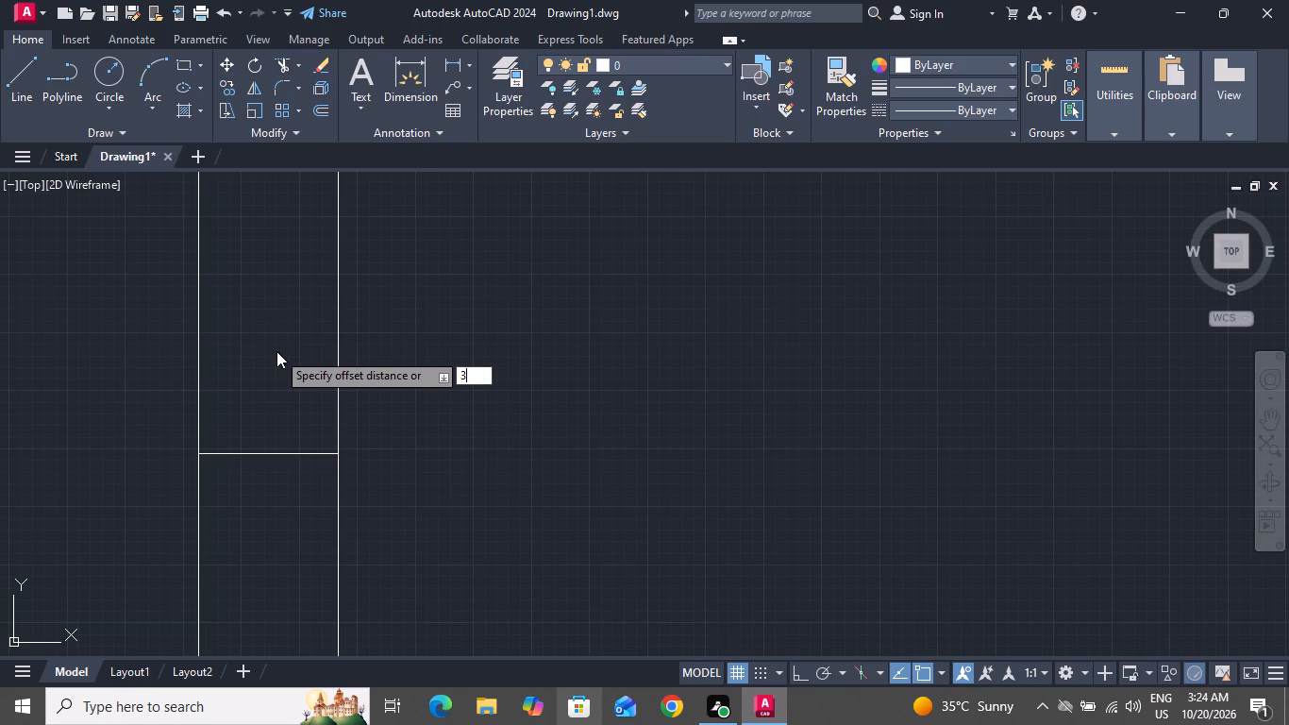
key("BackSpace")
key("2")
key("apostrophe")
key("Return")
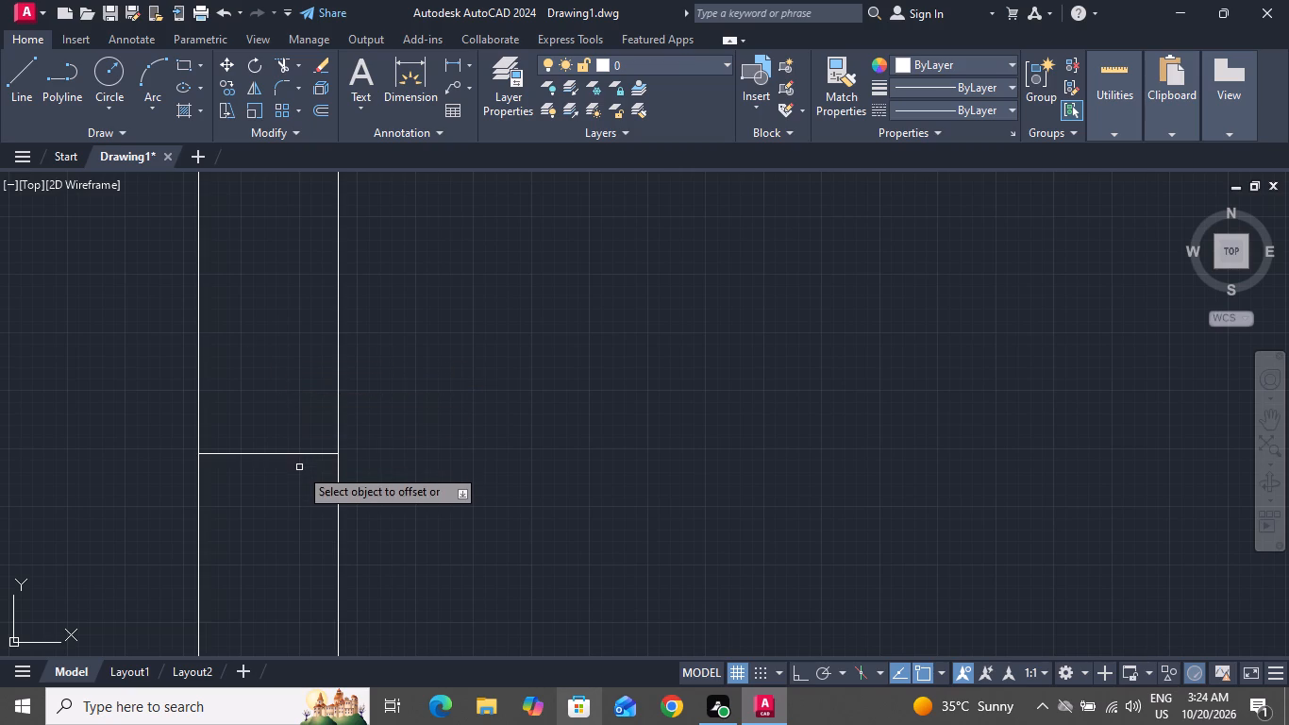
left_click(299, 453)
left_click(286, 359)
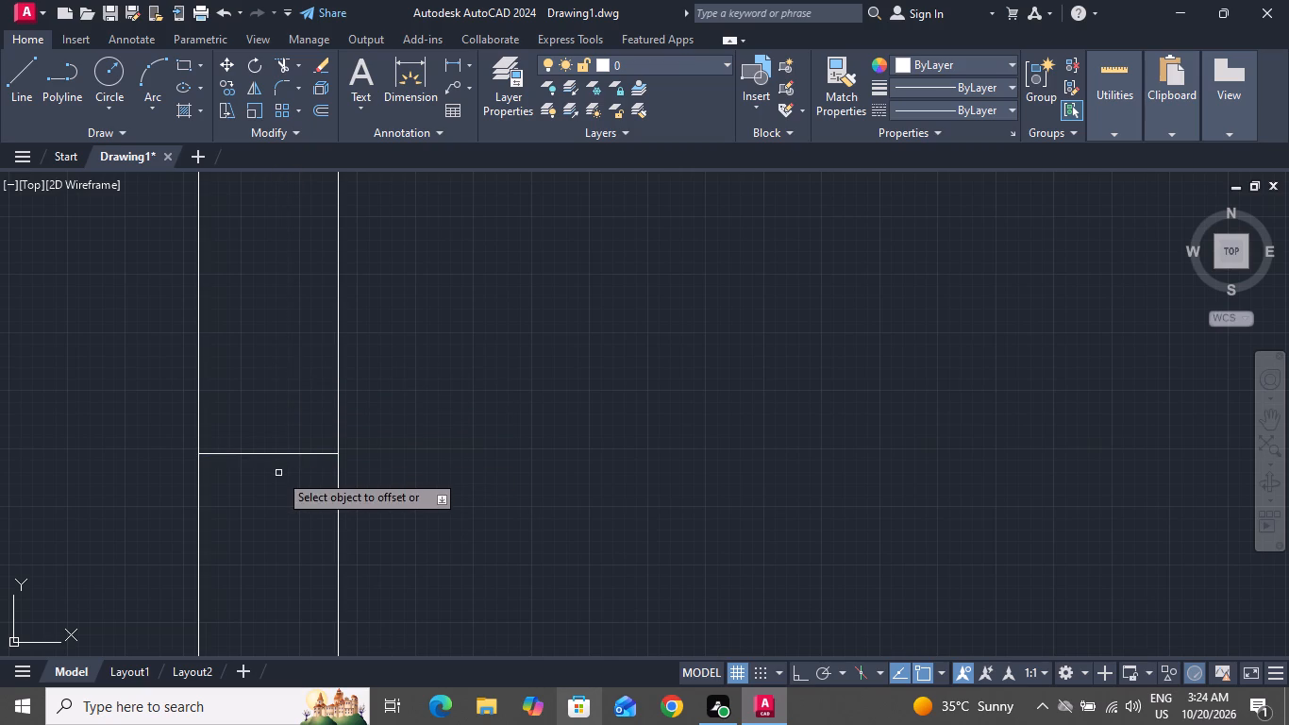
left_click(278, 453)
left_click(308, 553)
scroll(360, 457, "down", 5)
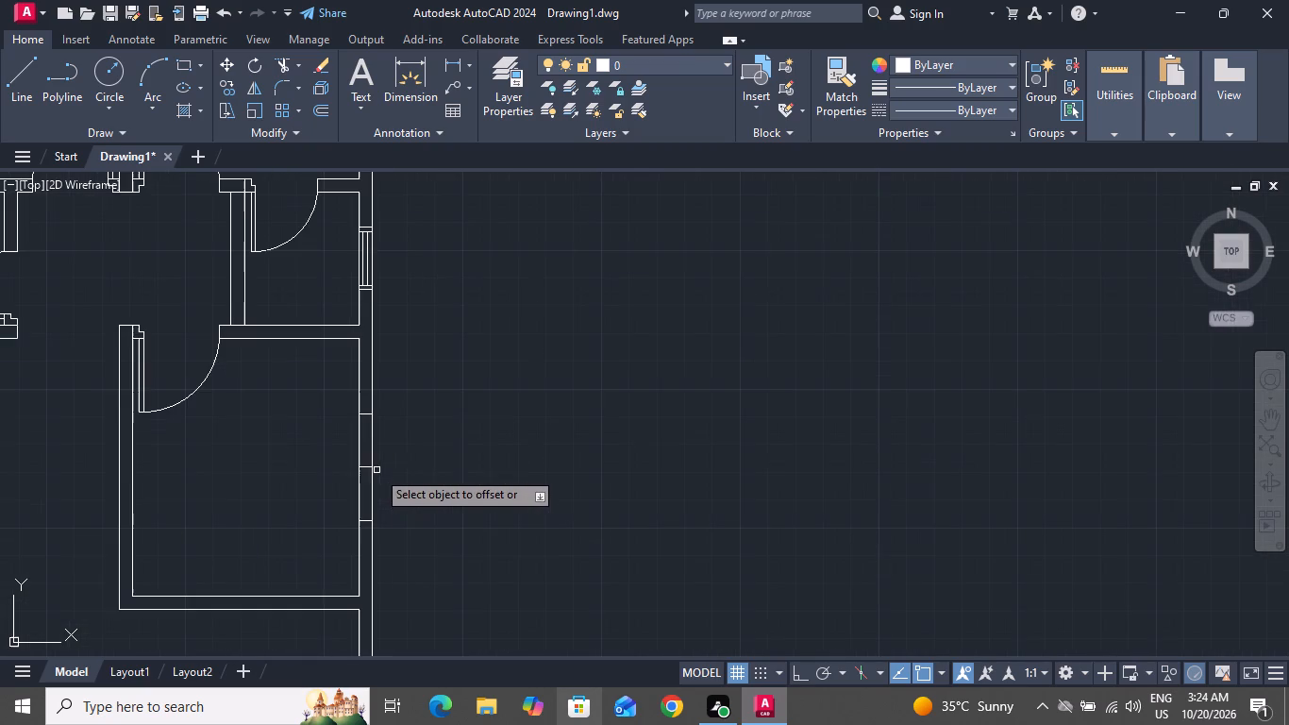
right_click(387, 447)
left_click(426, 485)
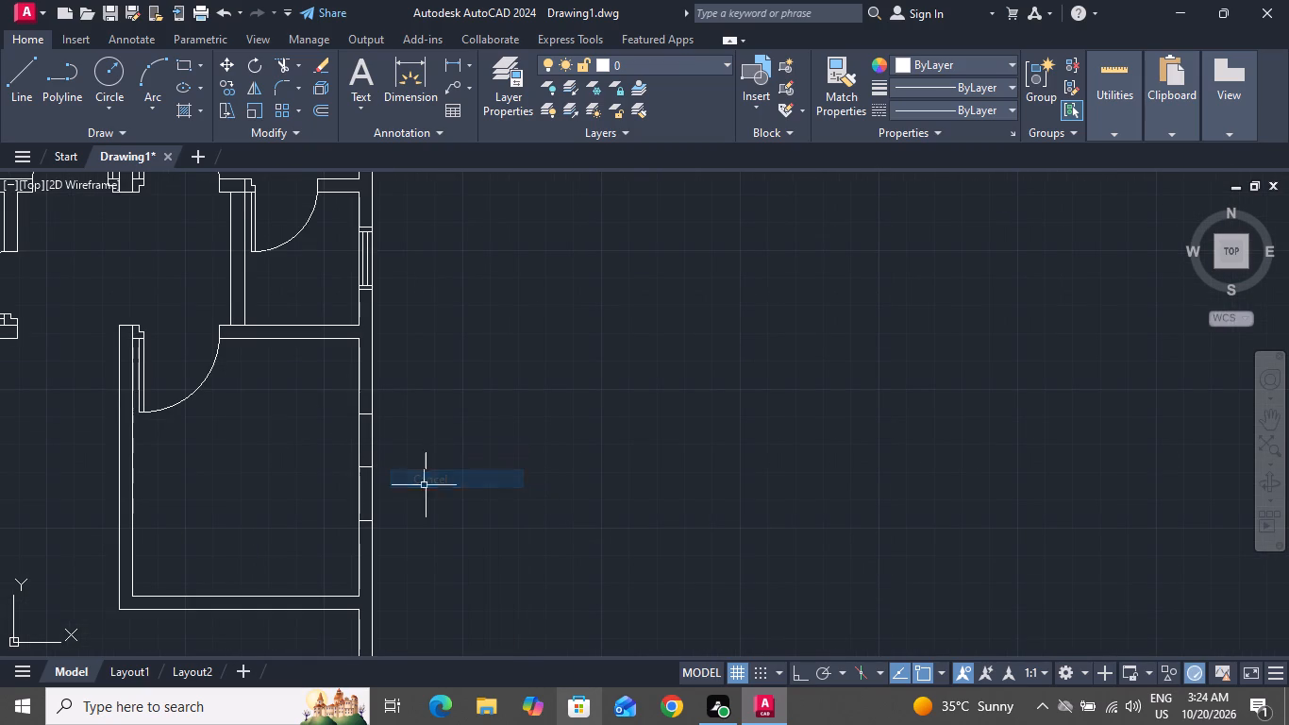
Offset the two end lines of this room's right-wall opening by 2" outward to form the window jambs.
type("O 2")
key("shift+quotedbl")
key("Return")
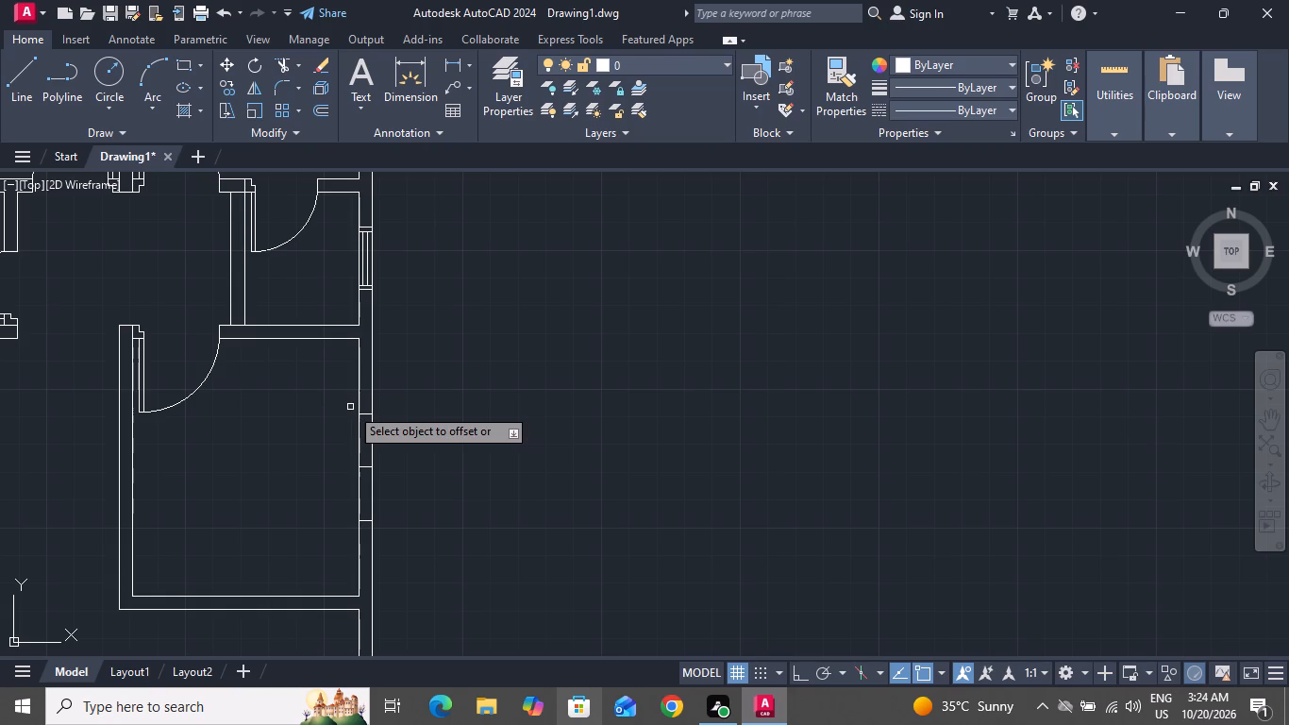
scroll(435, 414, "up", 2)
left_click(247, 415)
left_click(259, 392)
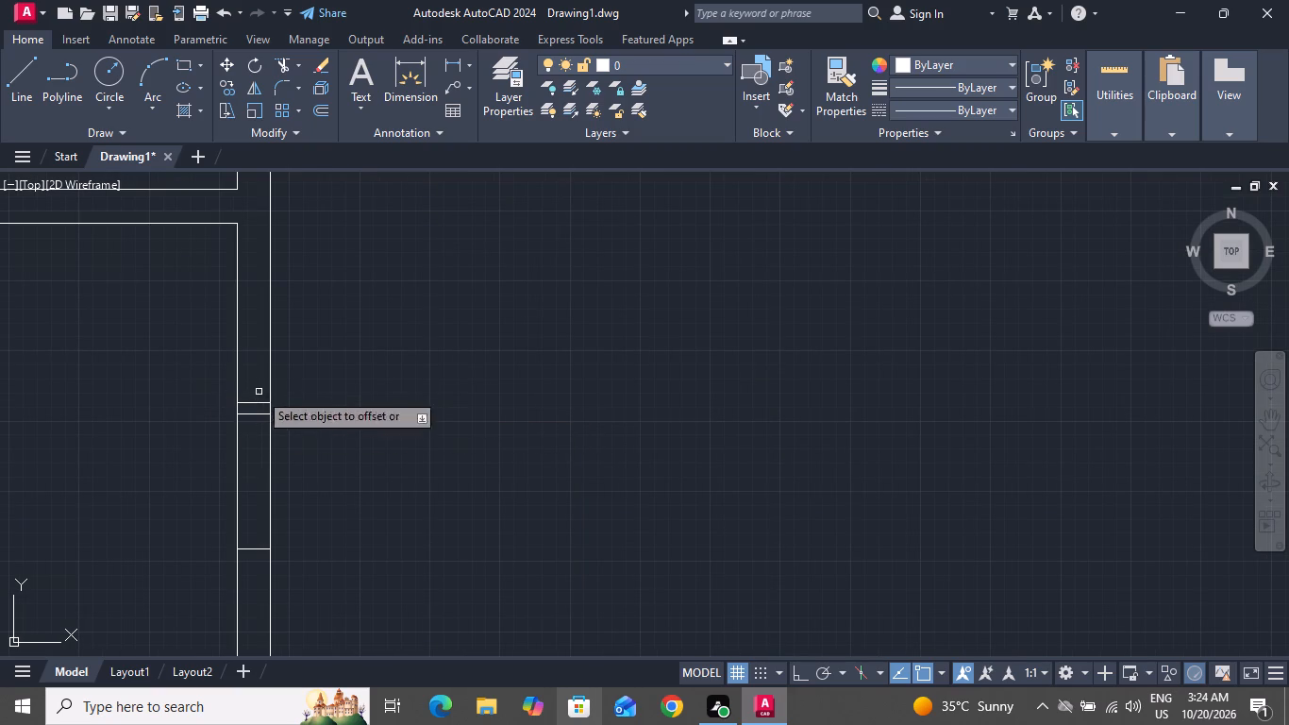
scroll(322, 406, "down", 1)
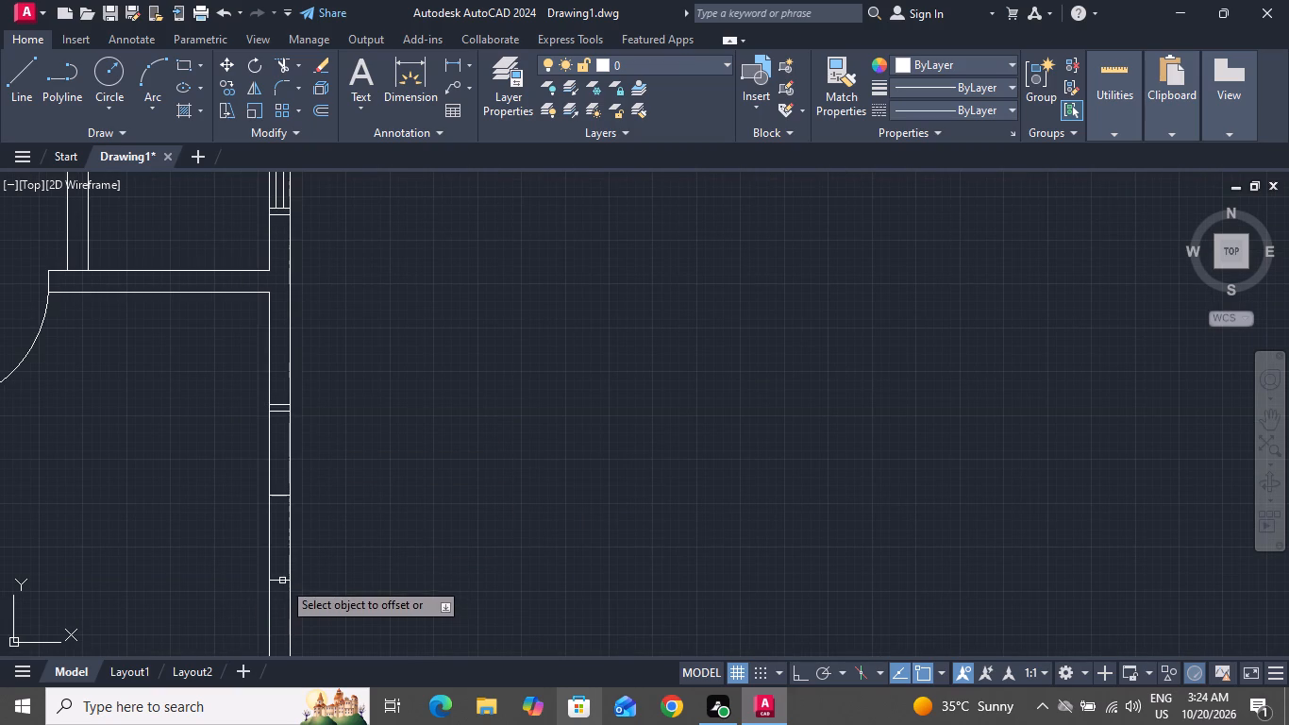
left_click(282, 581)
left_click(285, 615)
right_click(337, 463)
left_click(409, 493)
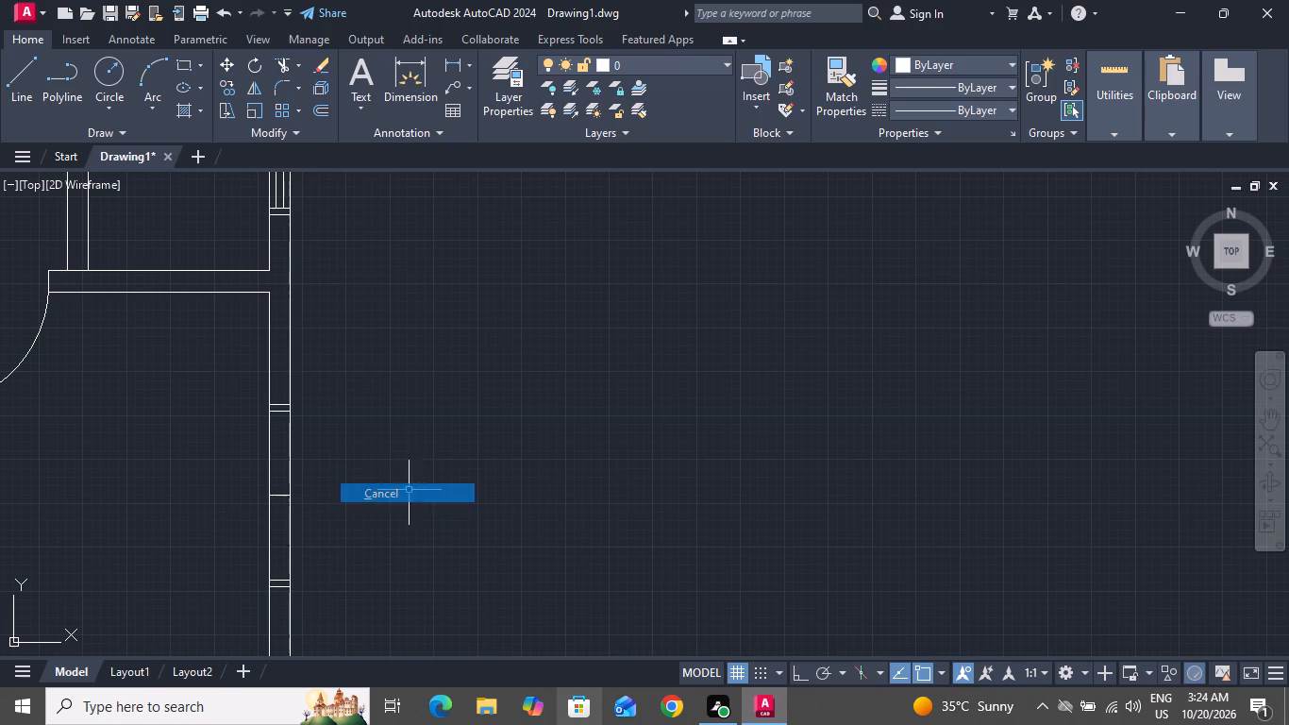
Draw a vertical centre line between the midpoints of the inner jamb lines in this room's right-wall window.
left_click(21, 76)
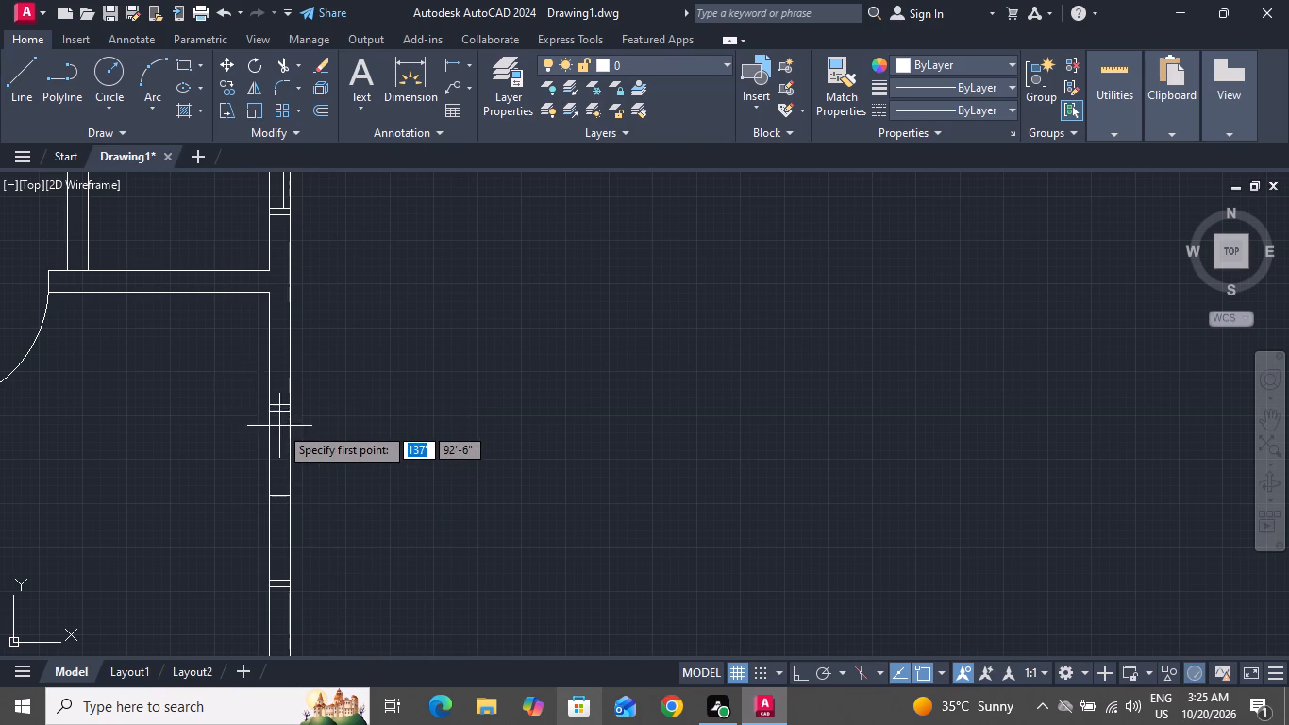
scroll(279, 426, "up", 2)
left_click(273, 388)
scroll(288, 333, "down", 2)
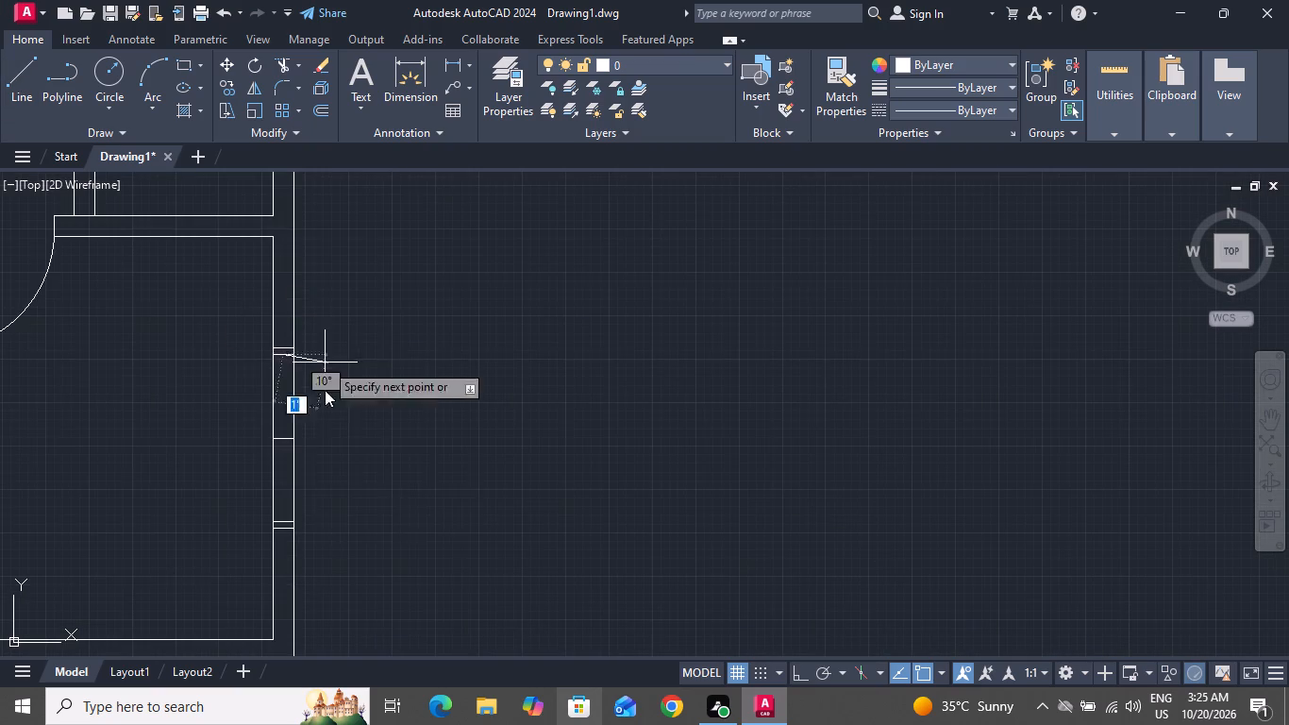
scroll(310, 523, "up", 3)
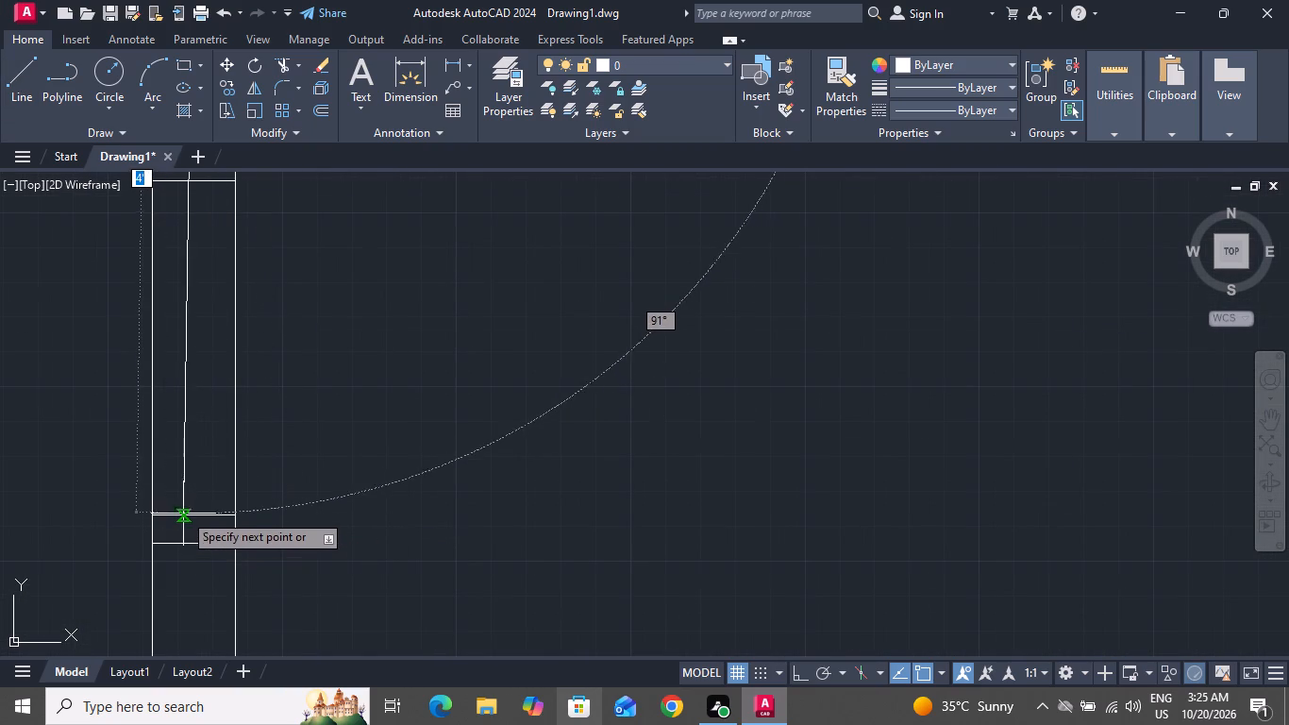
left_click(199, 516)
right_click(199, 516)
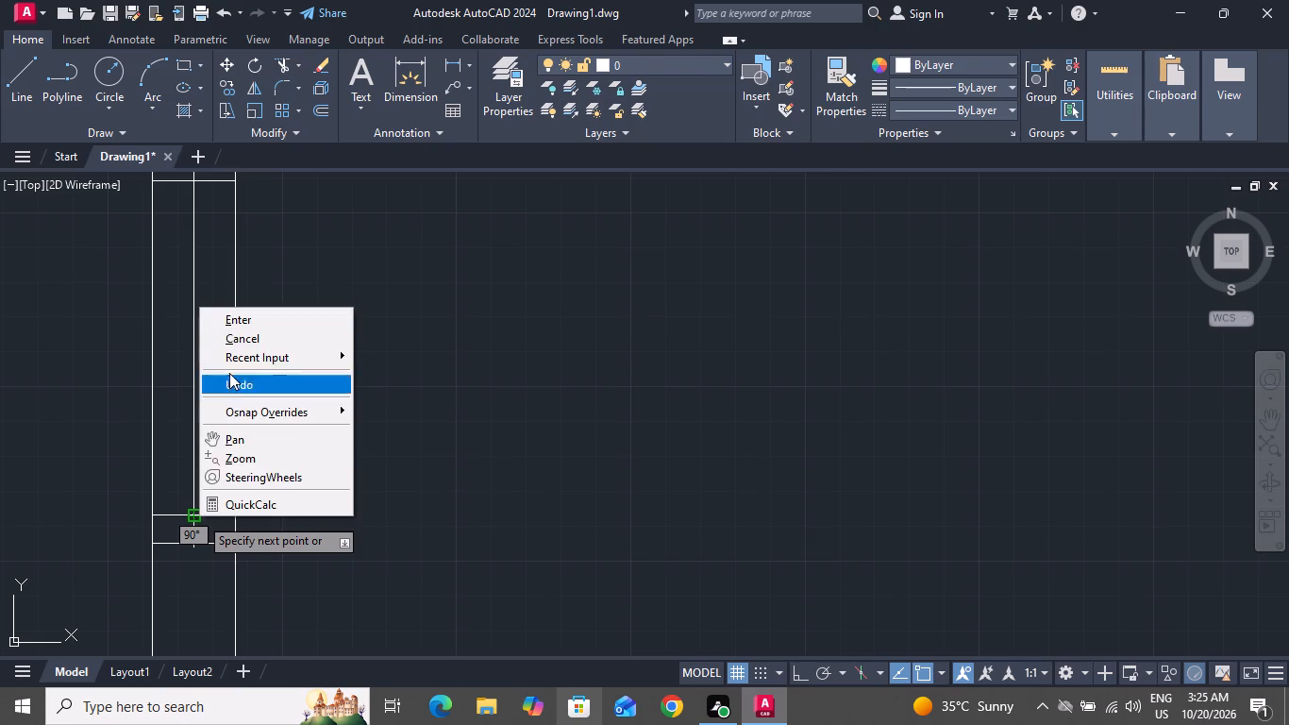
left_click(230, 344)
Offset the window's vertical centre line by 1" to both sides in the right wall of the room below the small one.
scroll(276, 391, "up", 1)
scroll(276, 391, "down", 3)
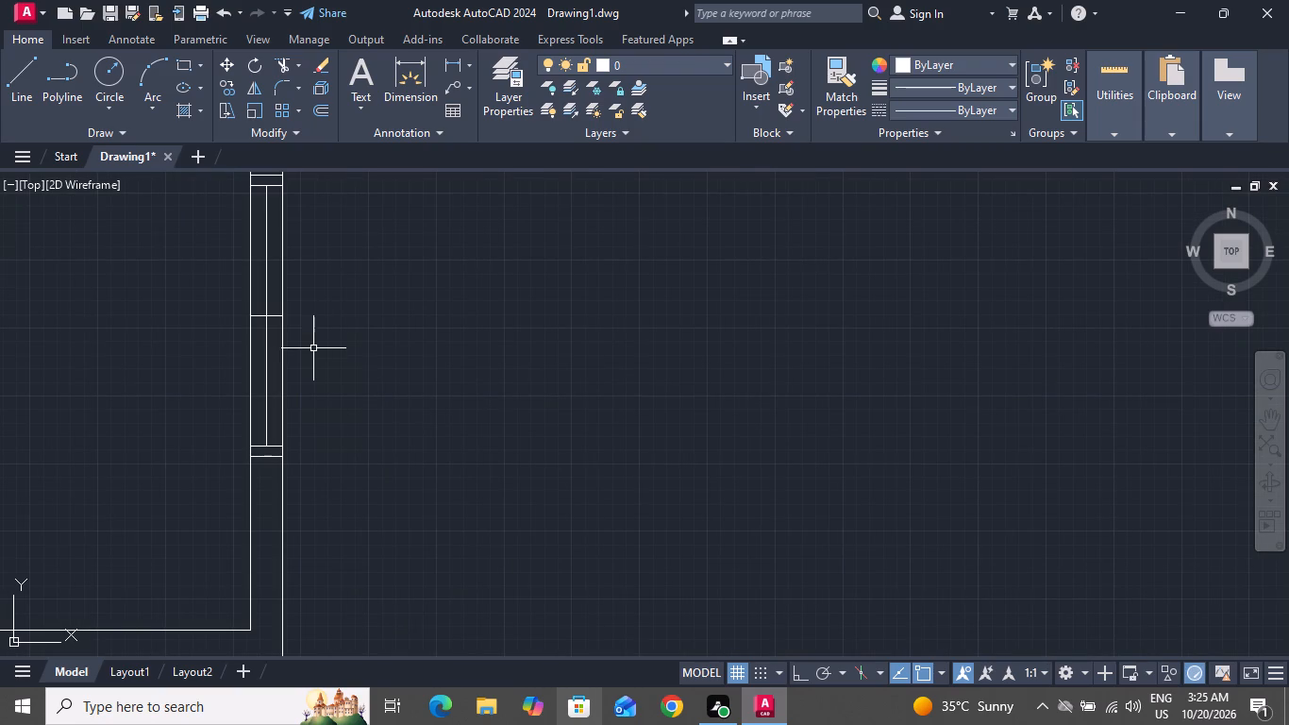
type("O")
key("space")
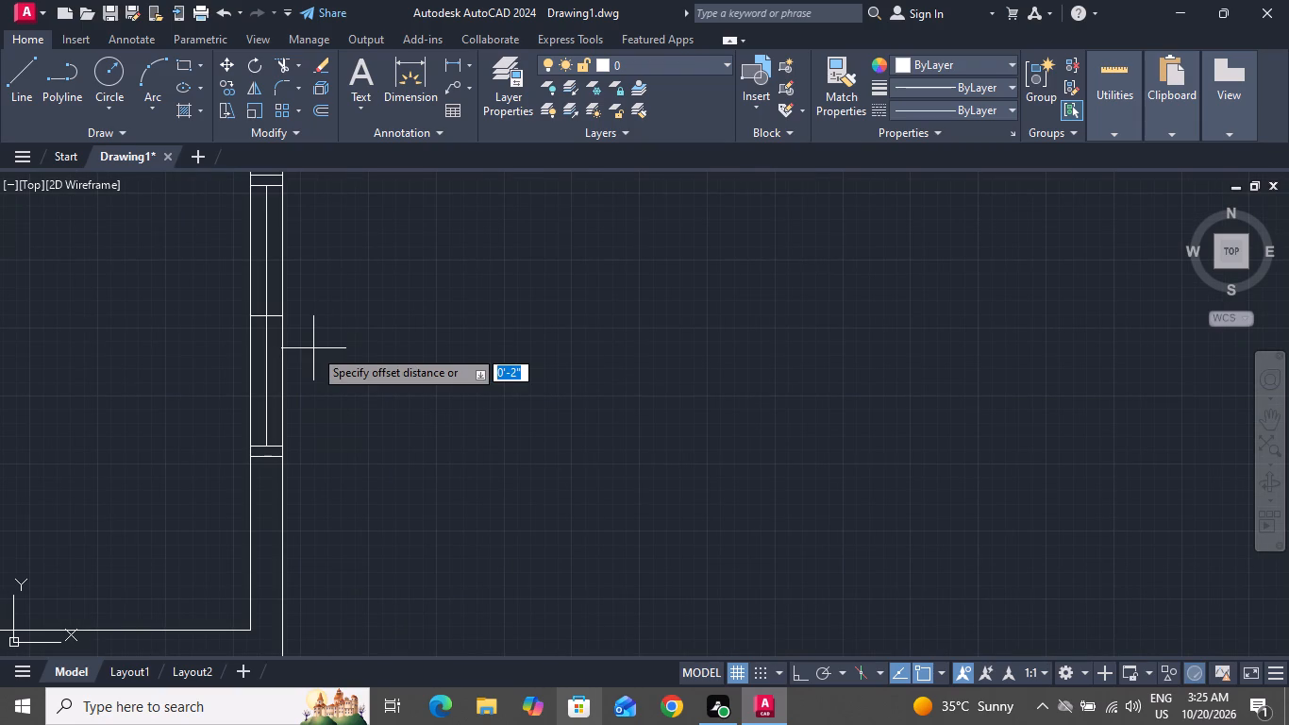
key("1")
key("shift+quotedbl")
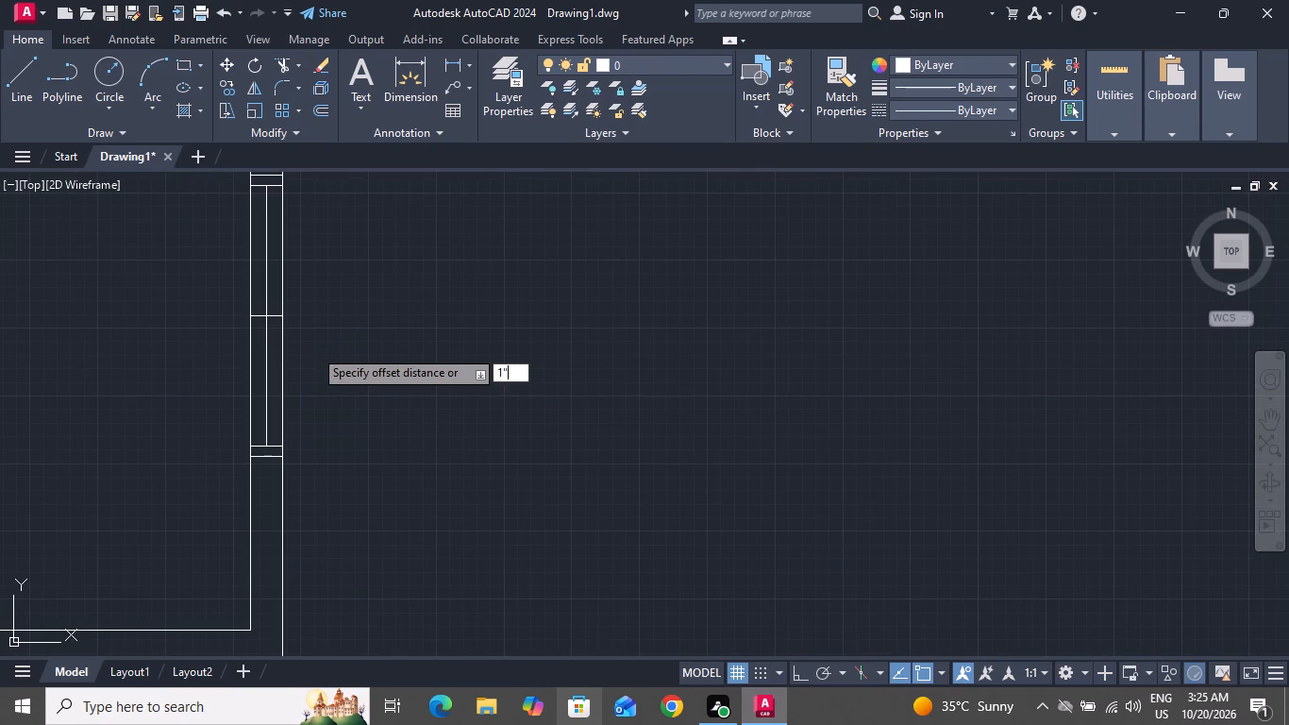
key("Return")
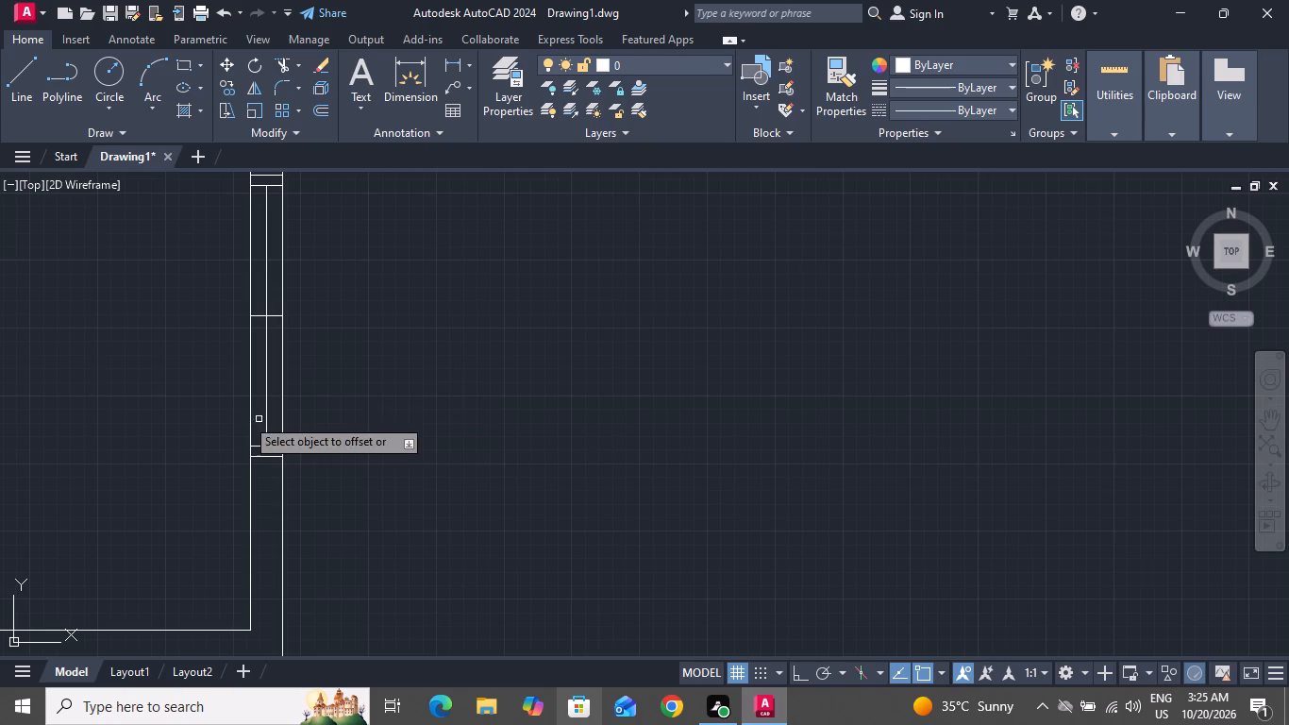
scroll(268, 398, "up", 1)
left_click(265, 392)
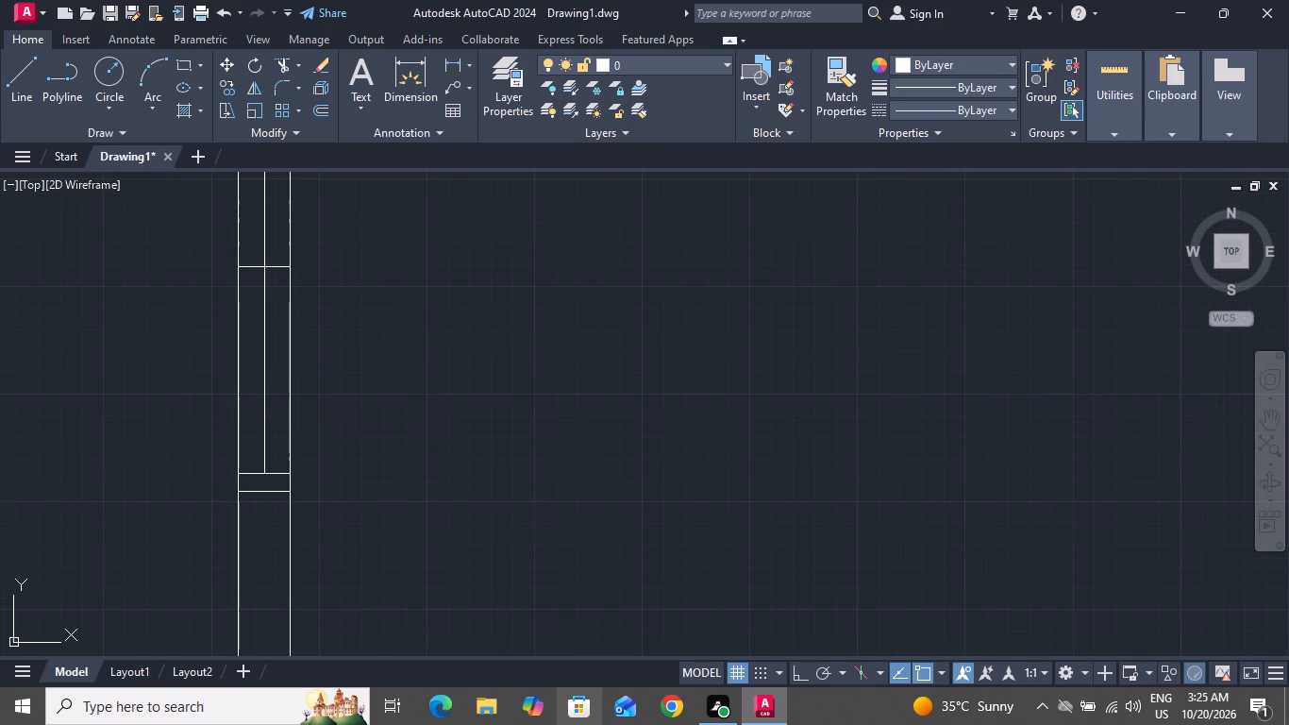
left_click(221, 396)
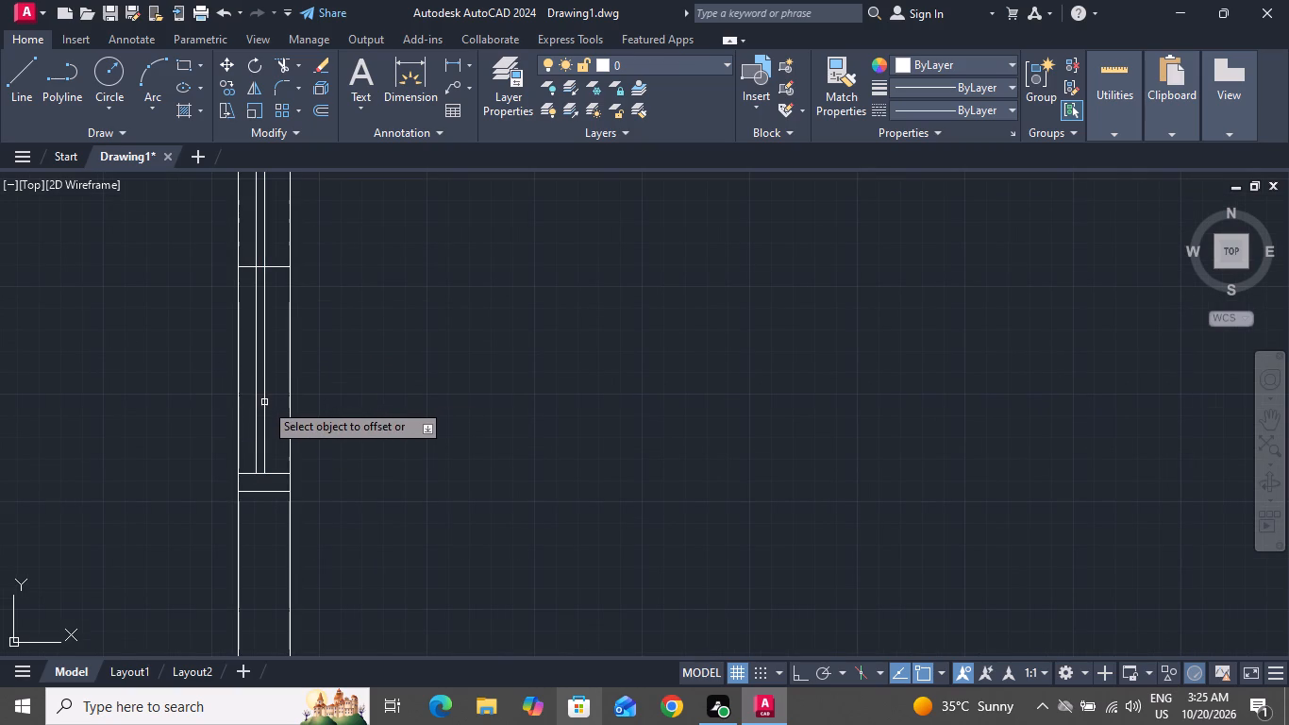
left_click(264, 402)
left_click(320, 410)
scroll(352, 393, "up", 1)
right_click(352, 393)
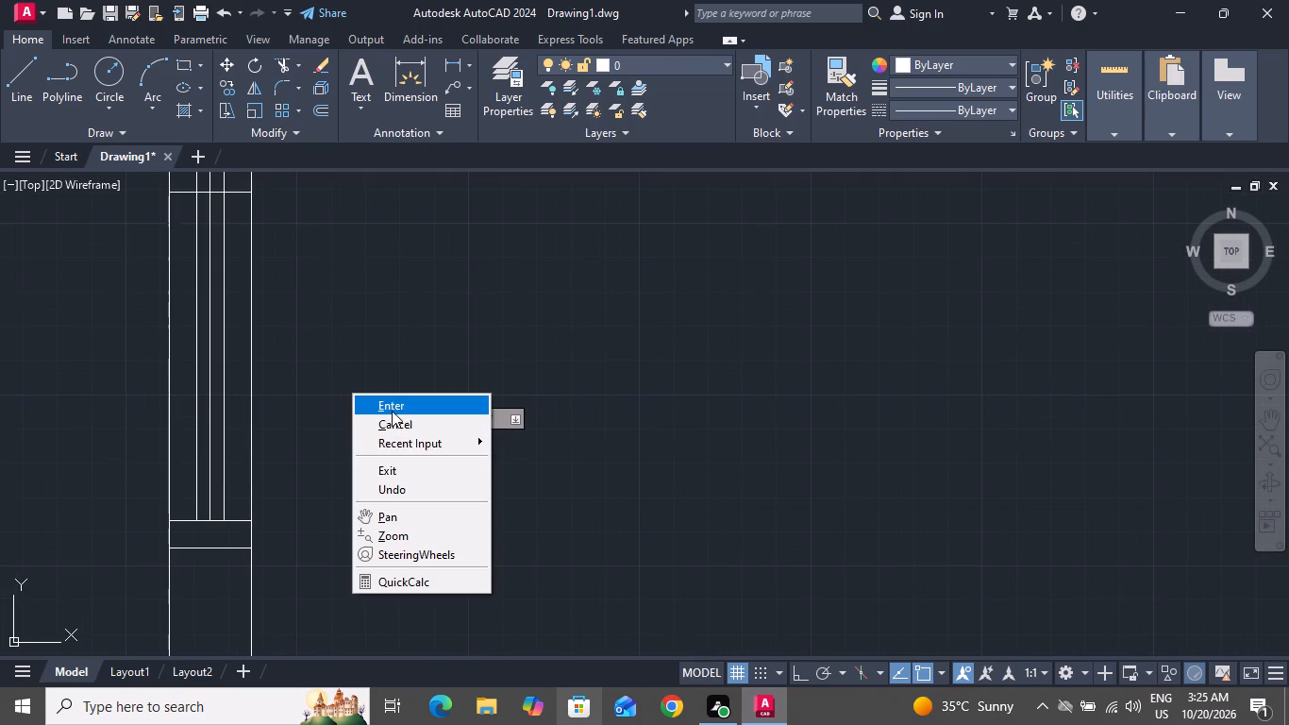
left_click(392, 411)
Delete the original centre line and the short midpoint line from this window, keeping the two offset glazing lines.
scroll(210, 180, "up", 4)
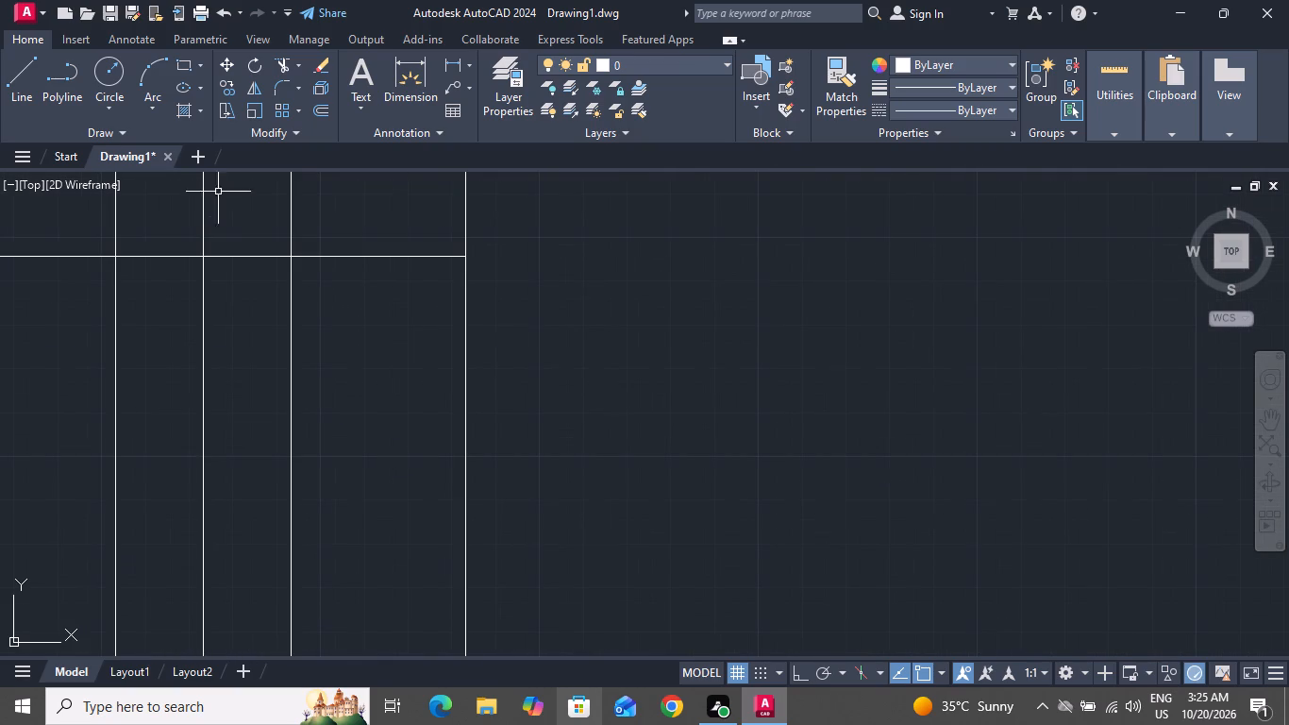
left_click(236, 217)
left_click(167, 305)
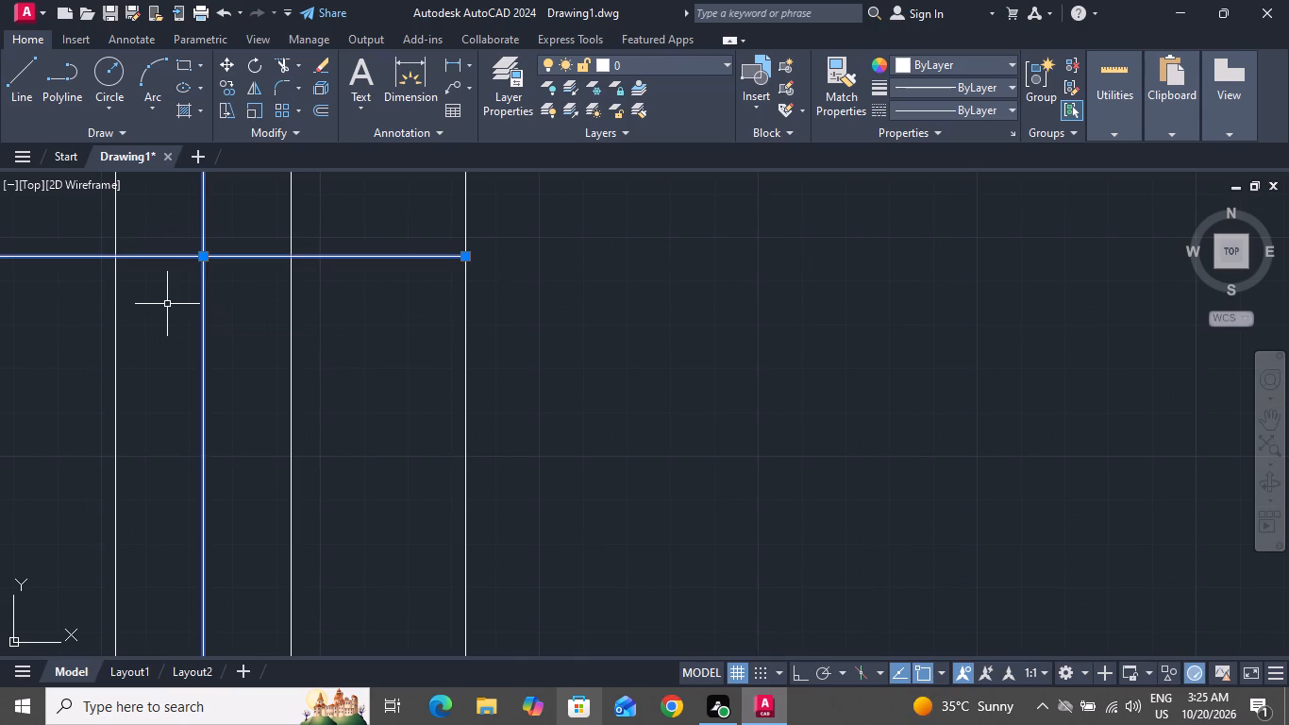
key("Delete")
Draw a short line across the right exterior wall at the inner wall line's midpoint in the room above the staircase.
scroll(246, 264, "down", 3)
scroll(398, 428, "down", 5)
scroll(405, 442, "up", 1)
scroll(404, 425, "down", 2)
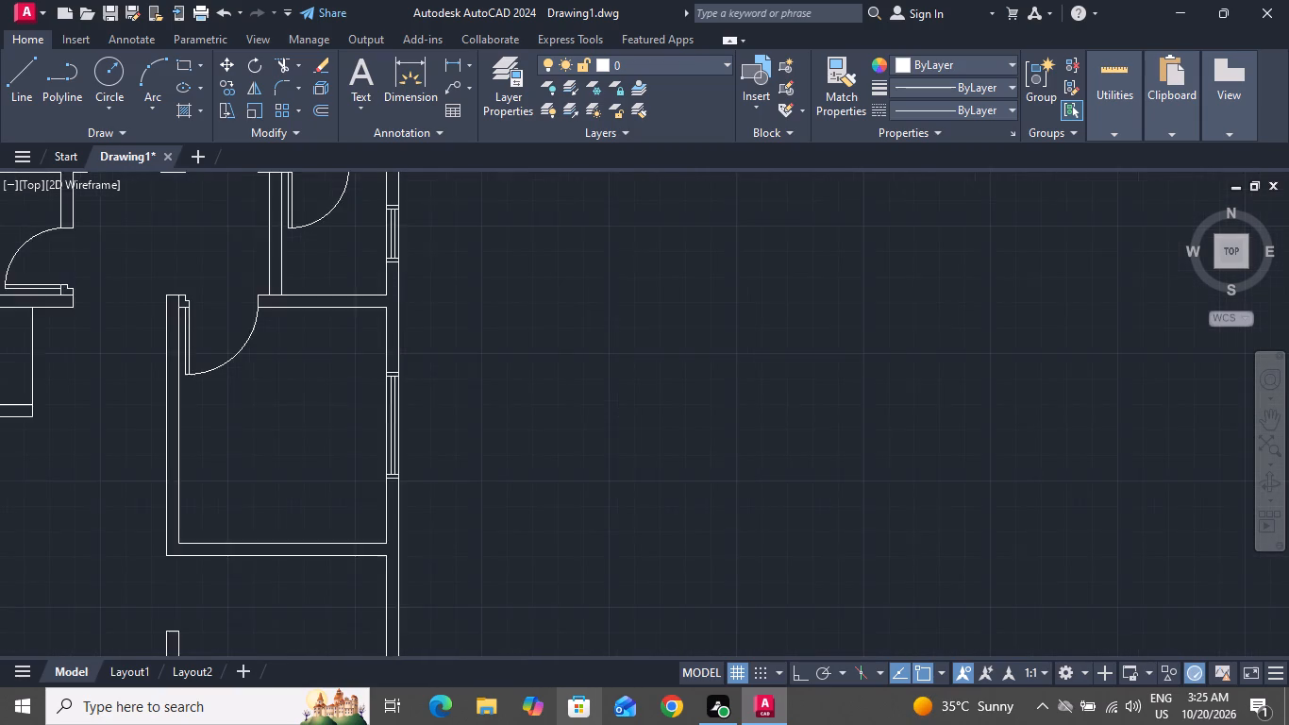
left_click(30, 66)
scroll(322, 229, "down", 1)
scroll(323, 229, "up", 1)
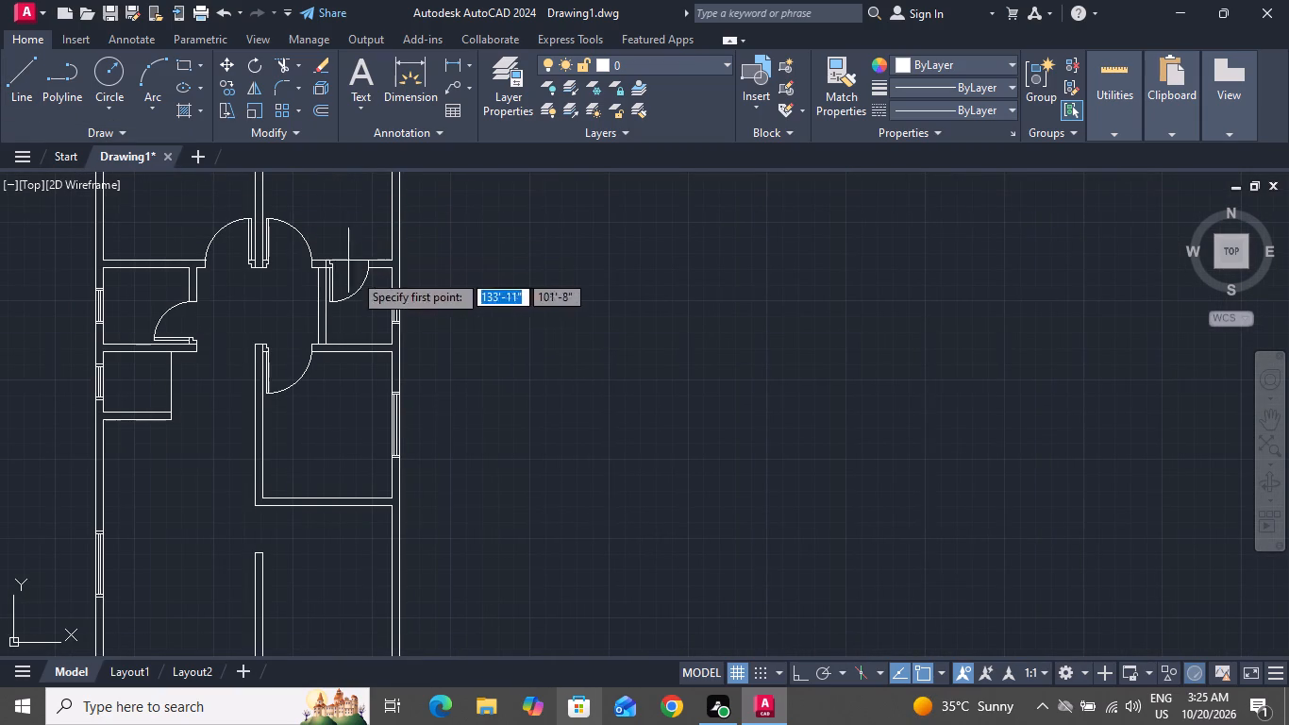
scroll(356, 338, "down", 2)
scroll(402, 537, "up", 2)
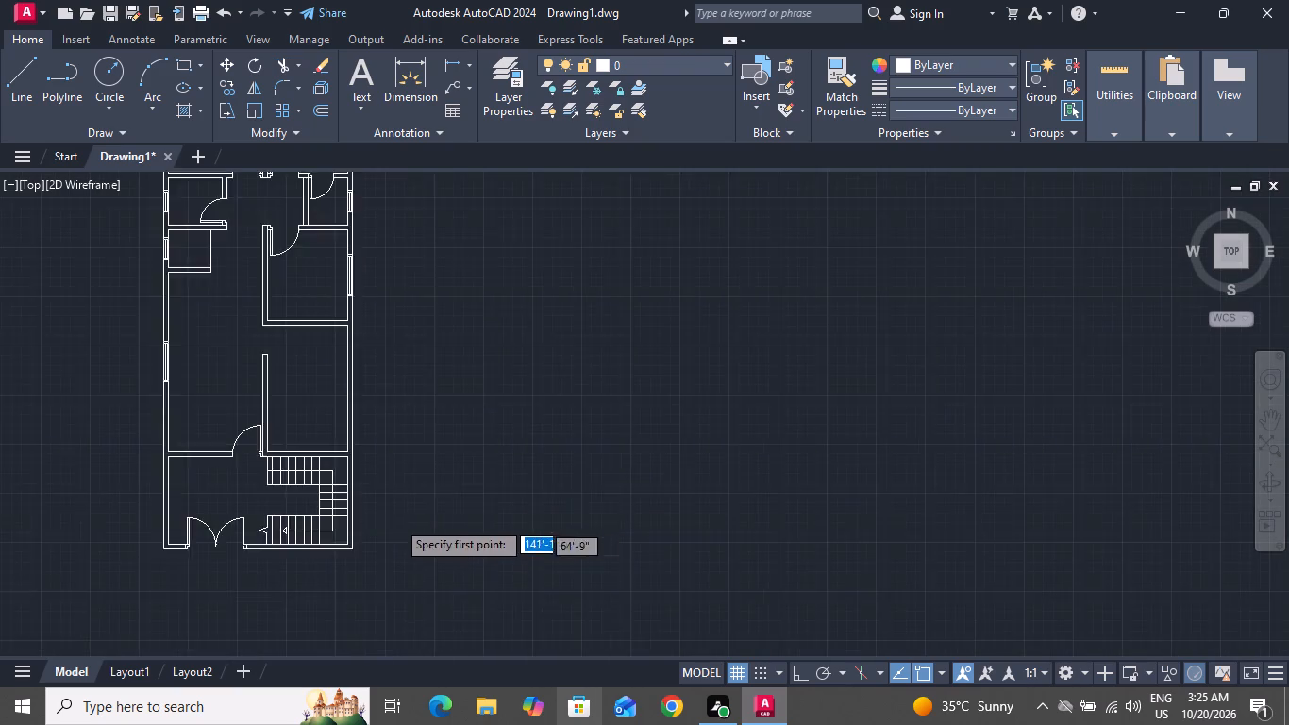
scroll(316, 292, "up", 2)
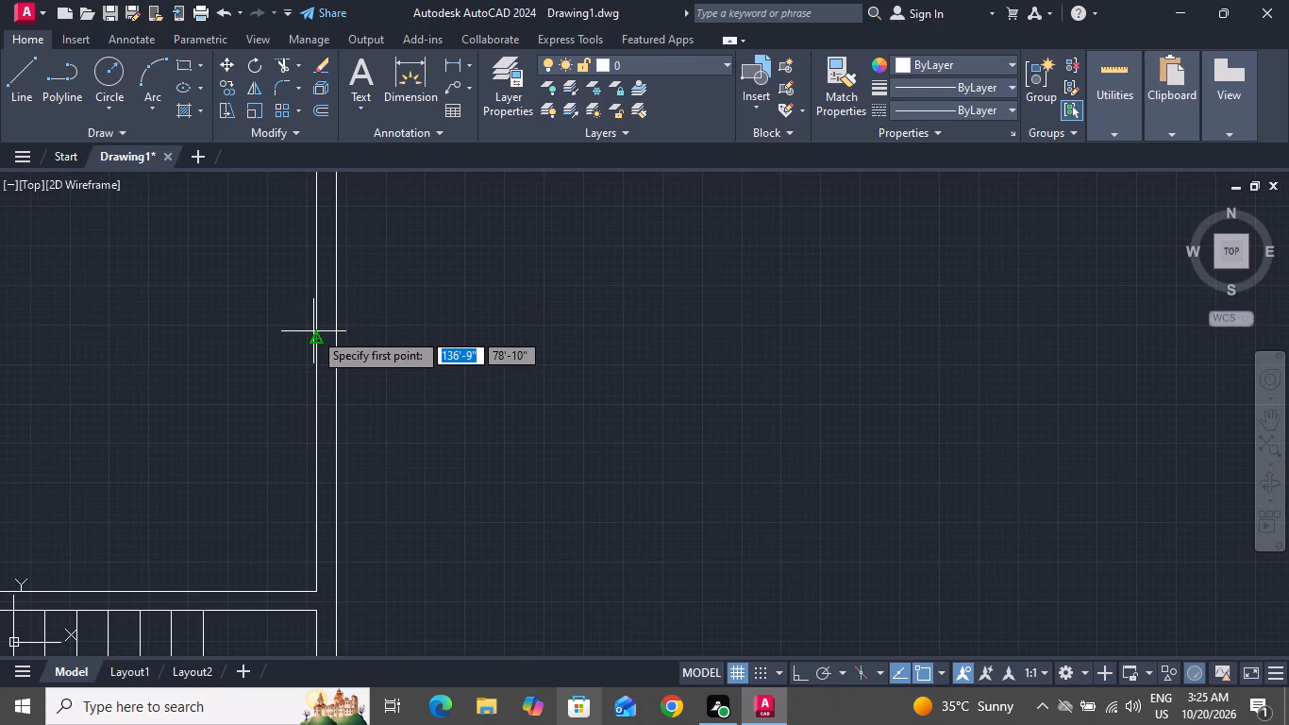
left_click(313, 342)
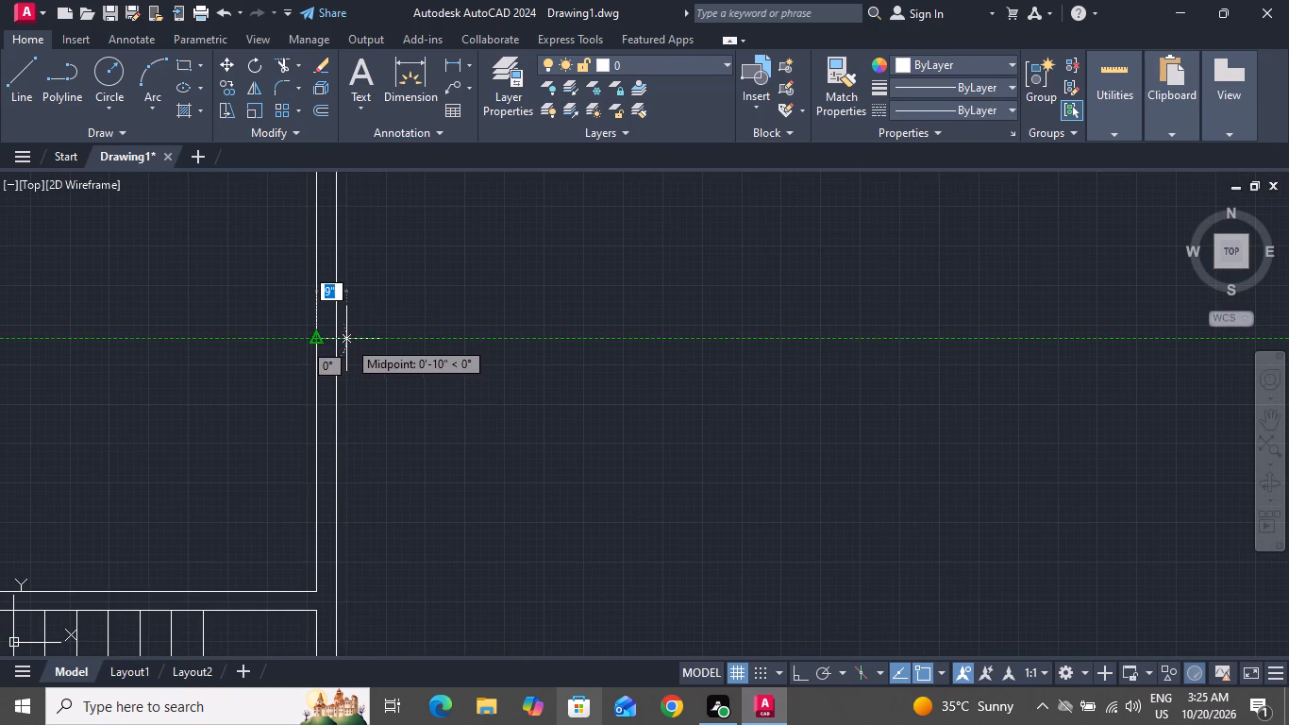
left_click(340, 338)
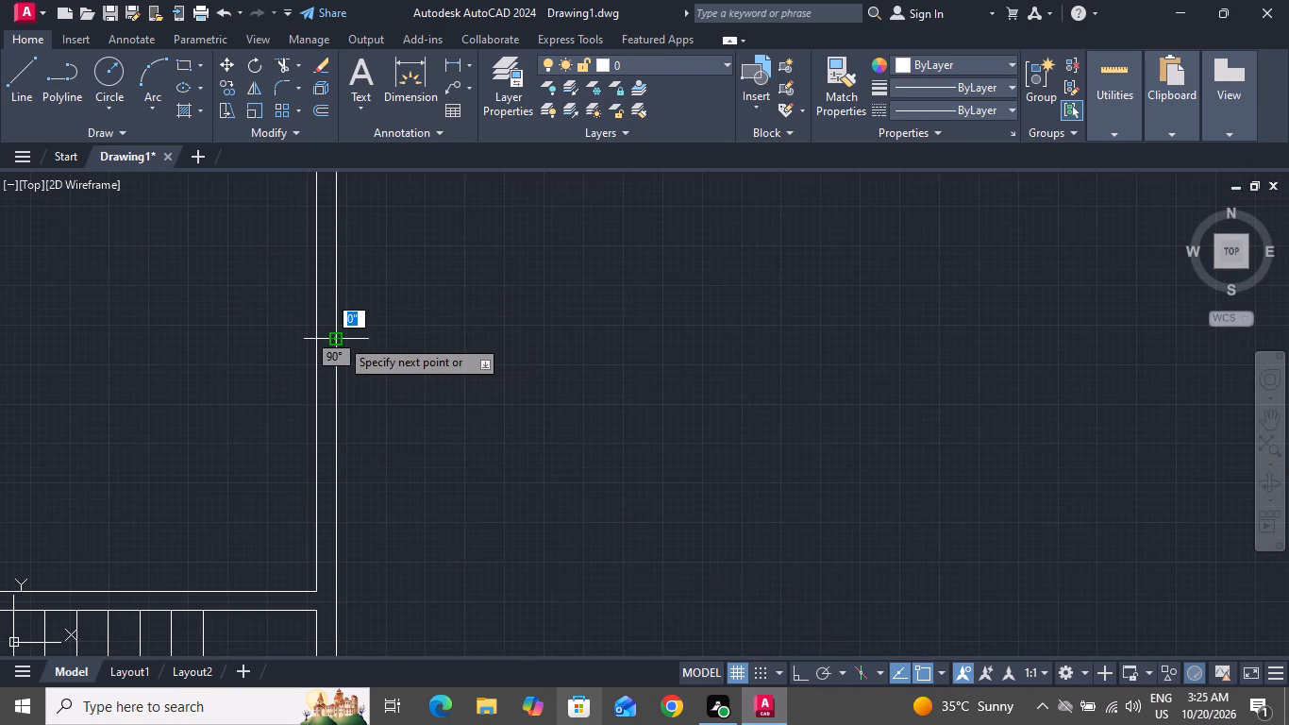
right_click(340, 338)
left_click(357, 368)
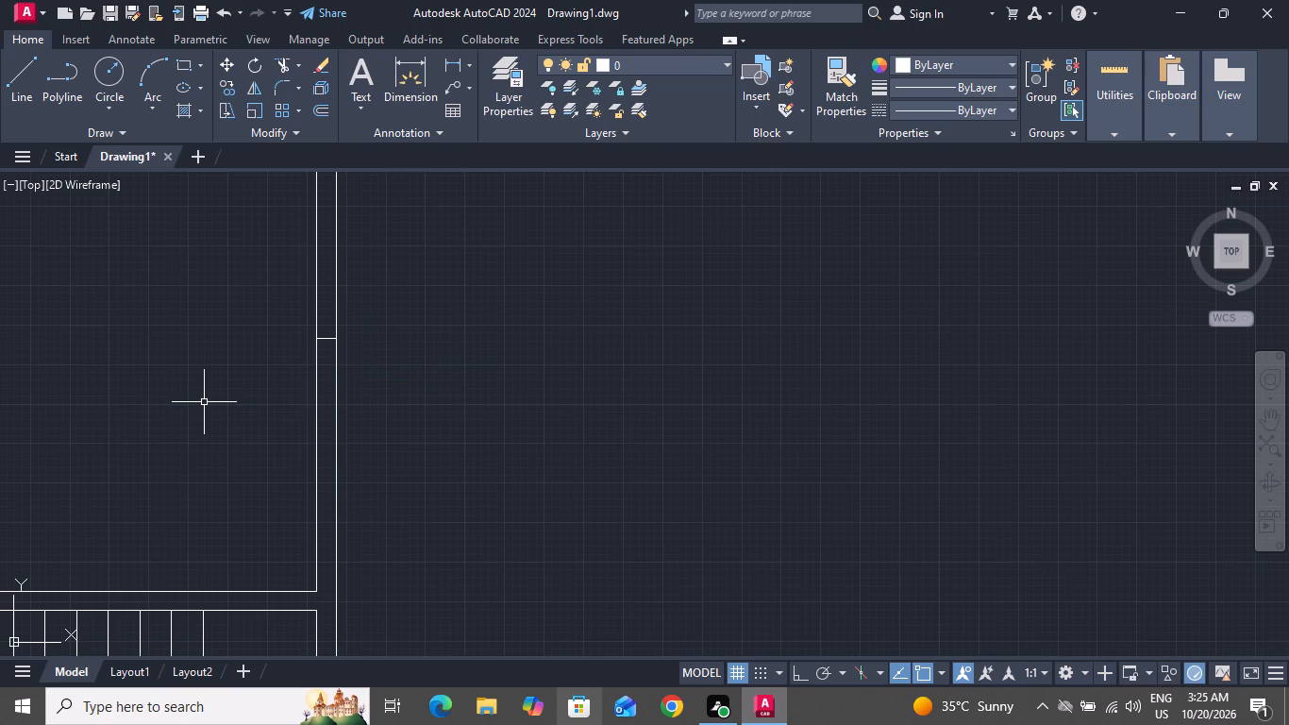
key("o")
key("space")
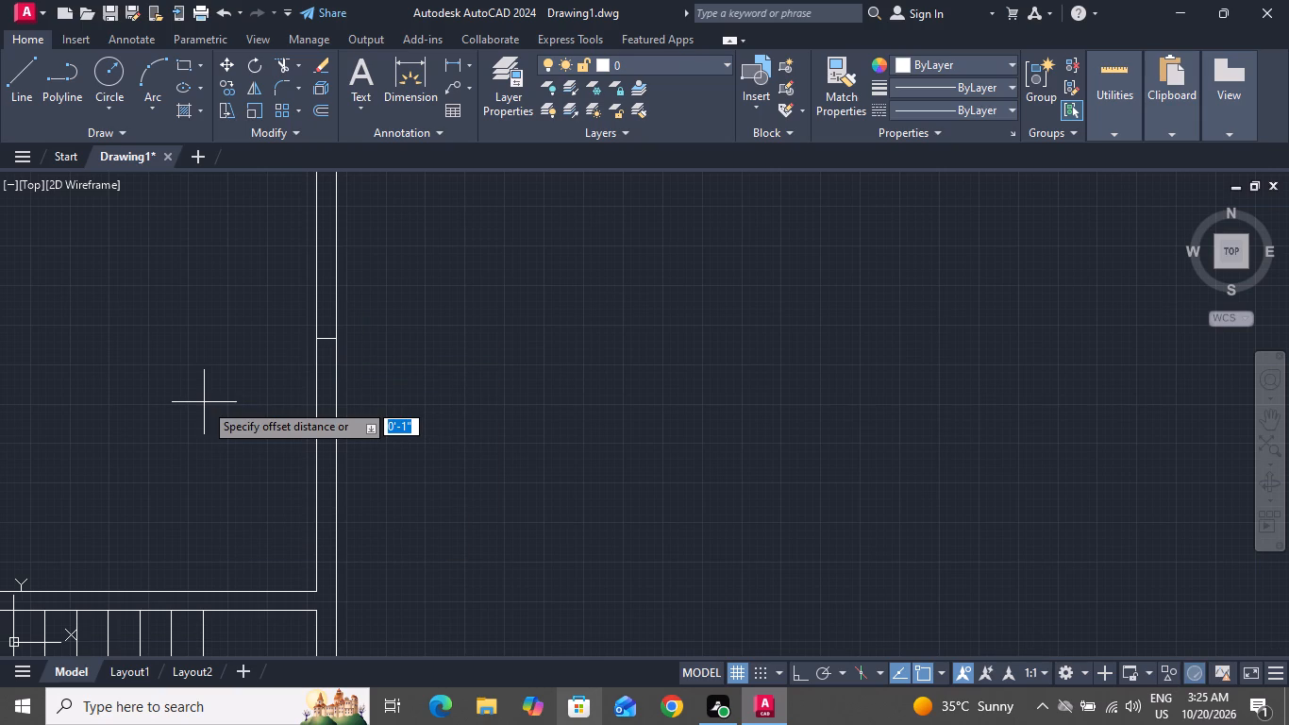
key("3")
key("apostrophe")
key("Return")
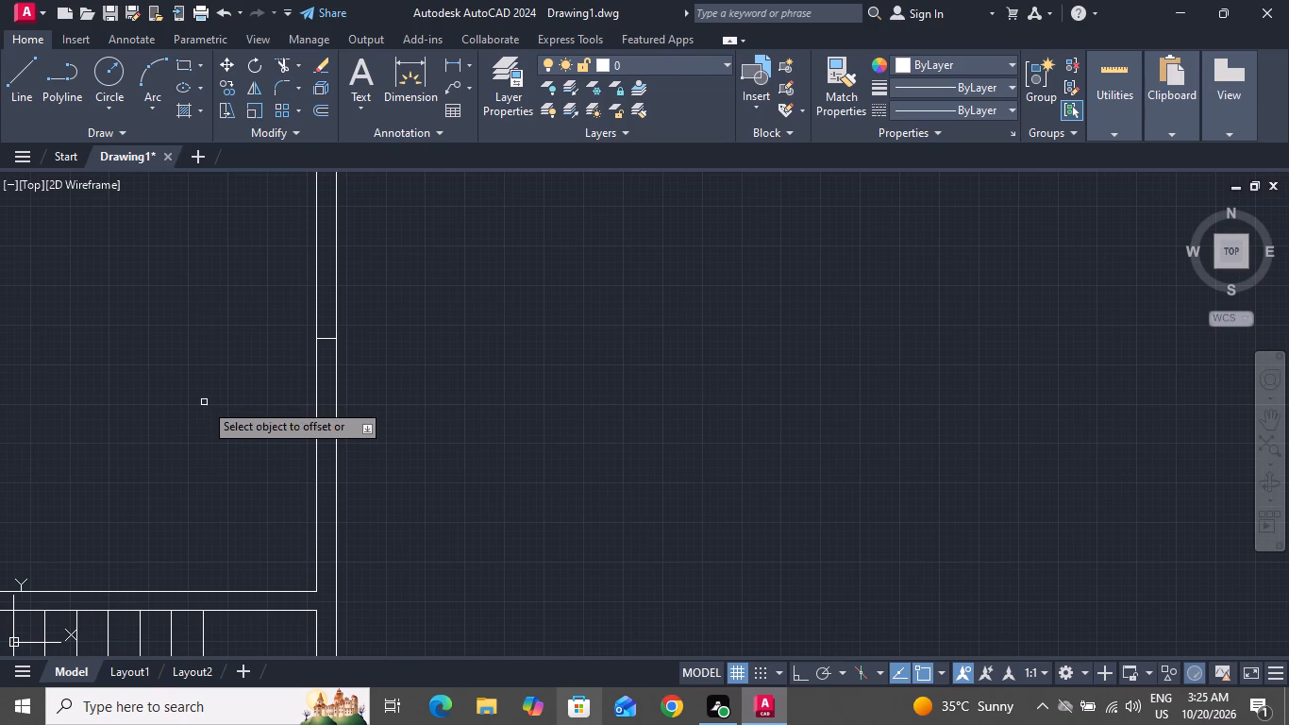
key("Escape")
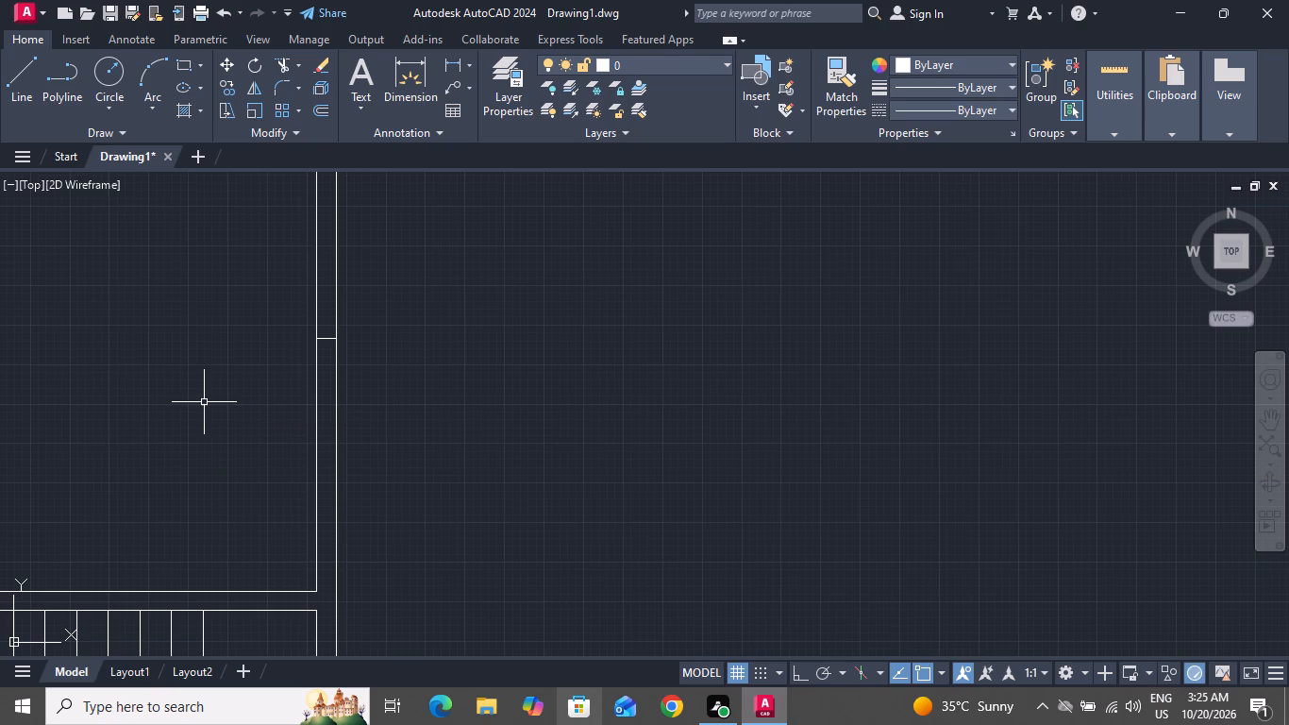
Offset the short midpoint line in the right wall above the staircase by 2' both upward and downward.
type("O 2'")
key("Return")
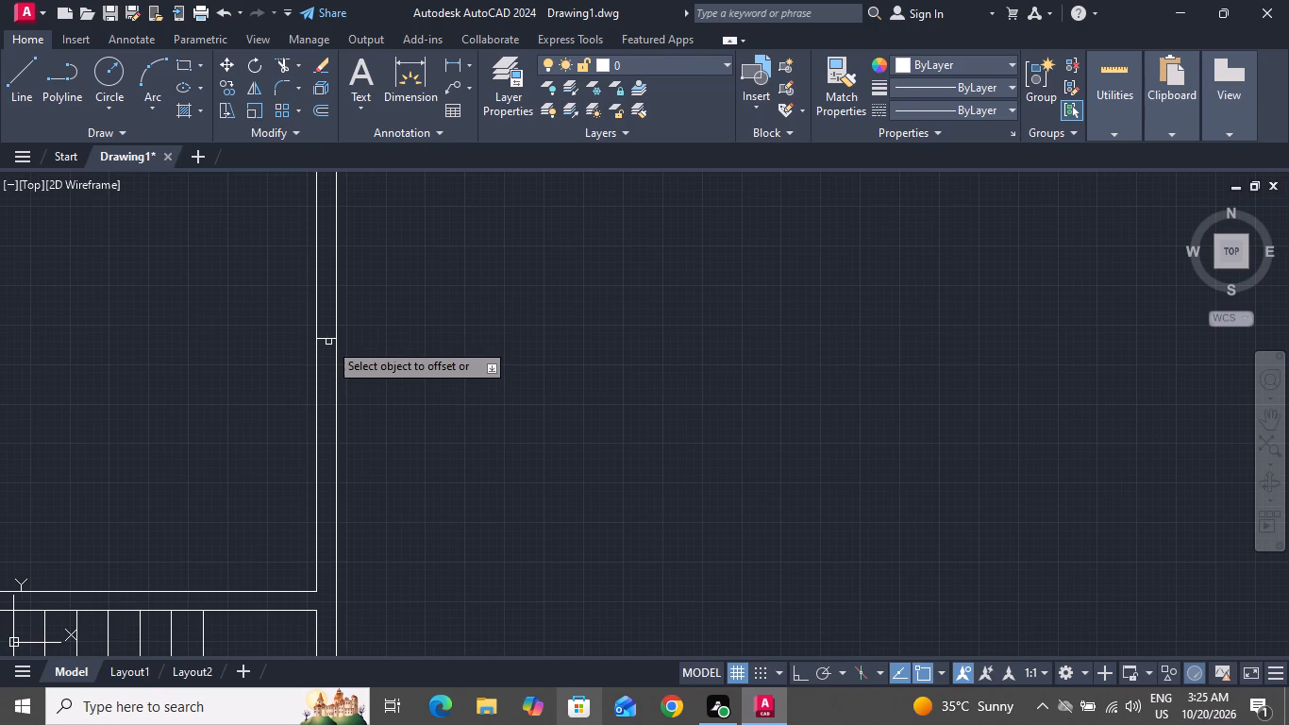
left_click(328, 340)
left_click(324, 293)
left_click(325, 339)
left_click(326, 423)
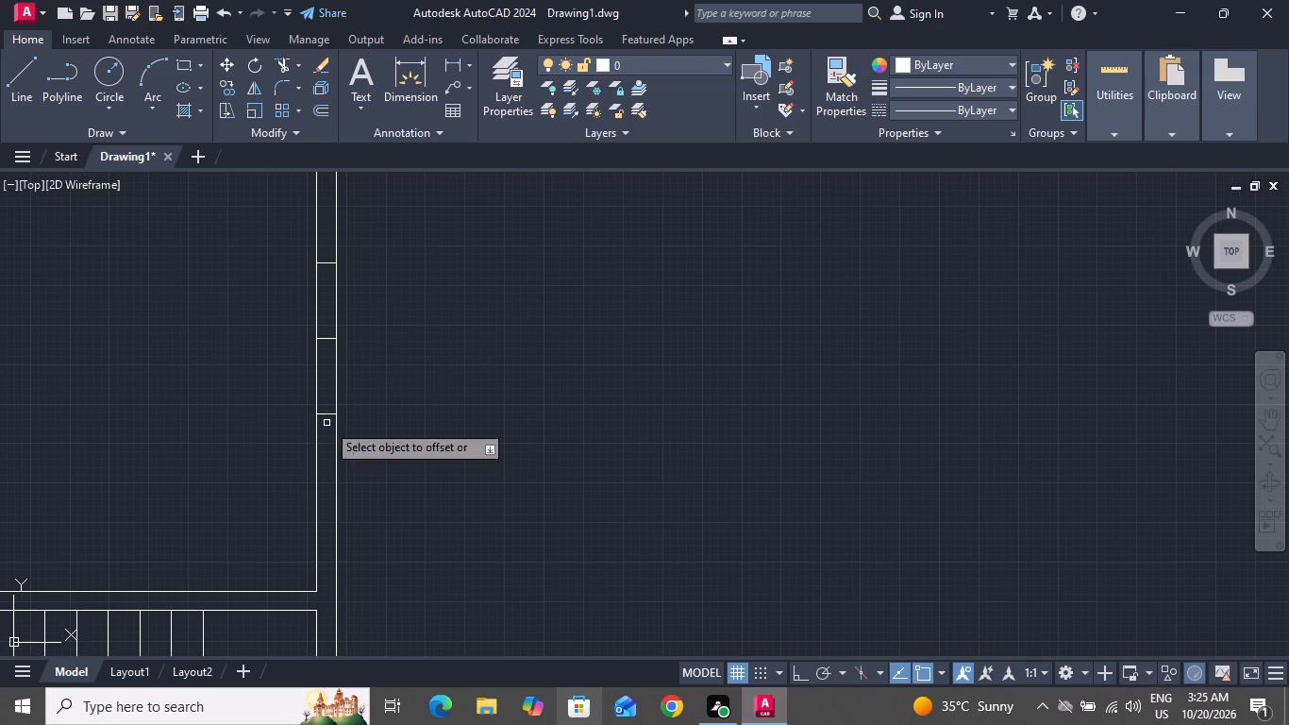
right_click(397, 297)
left_click(445, 328)
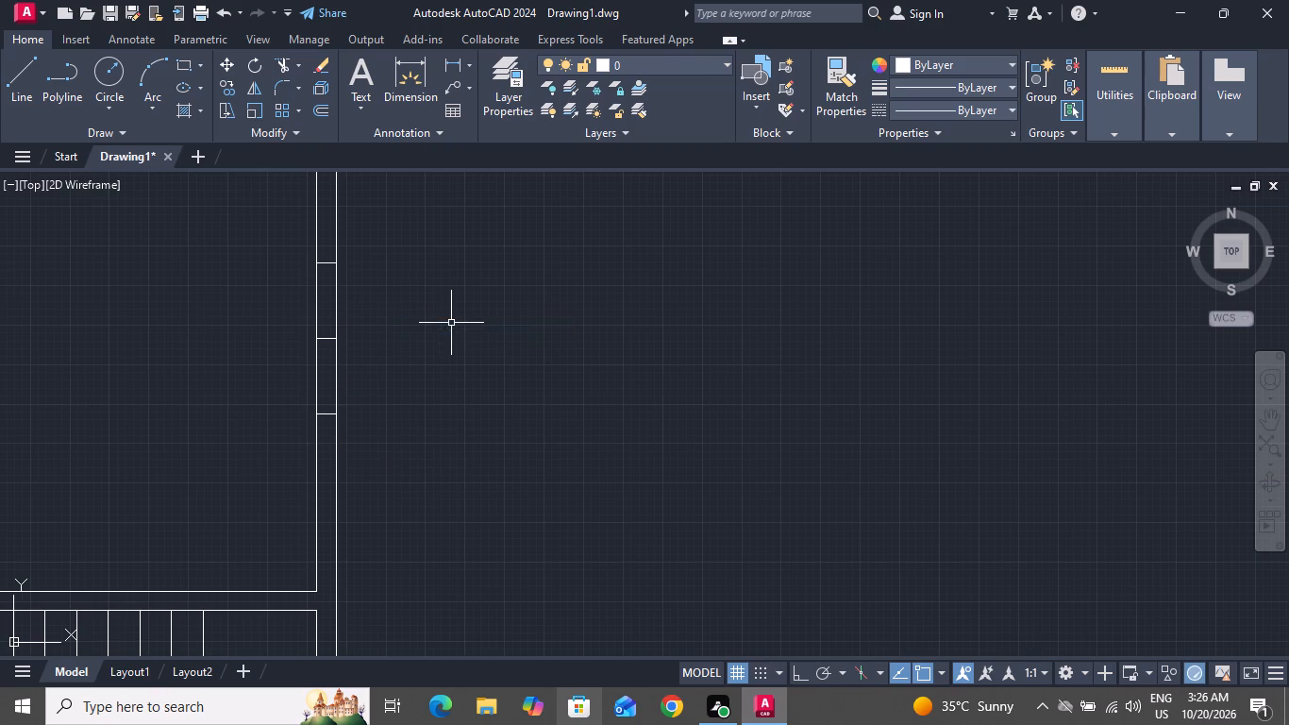
Offset the two end lines of this right-wall opening by 2" outward to form the window jambs.
type("O 2")
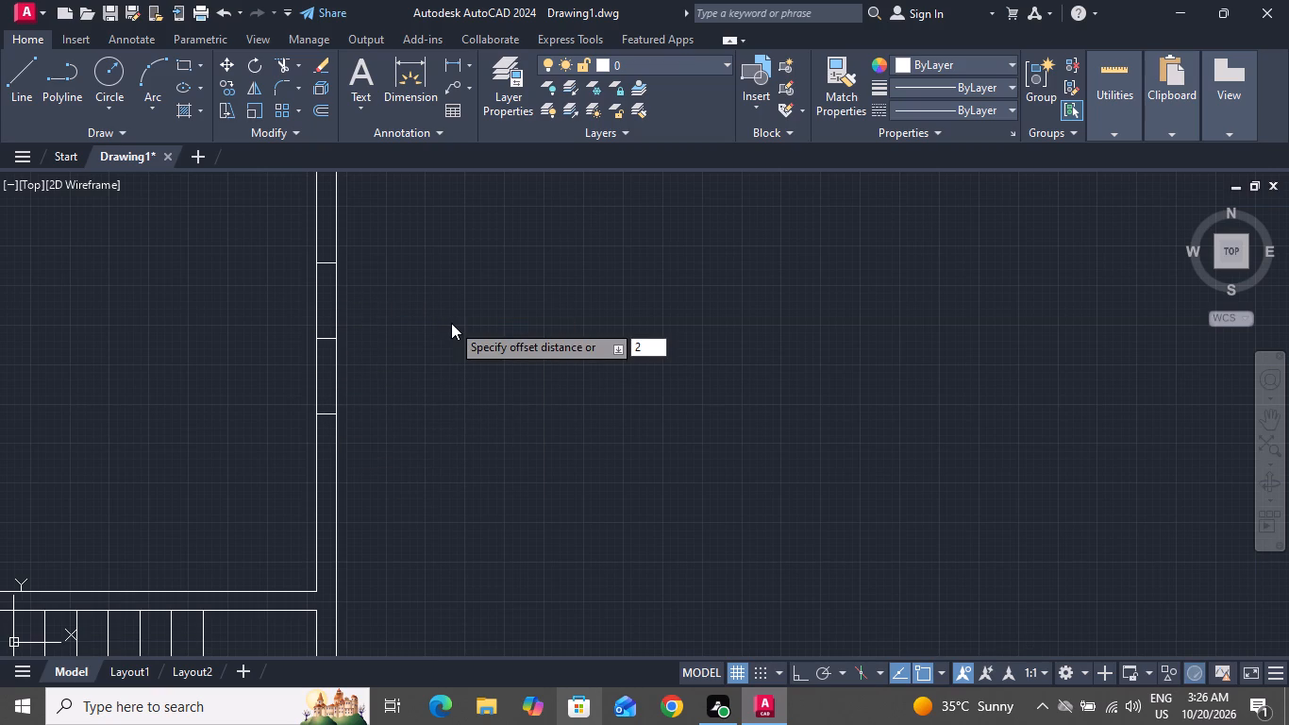
key("shift+quotedbl")
key("Return")
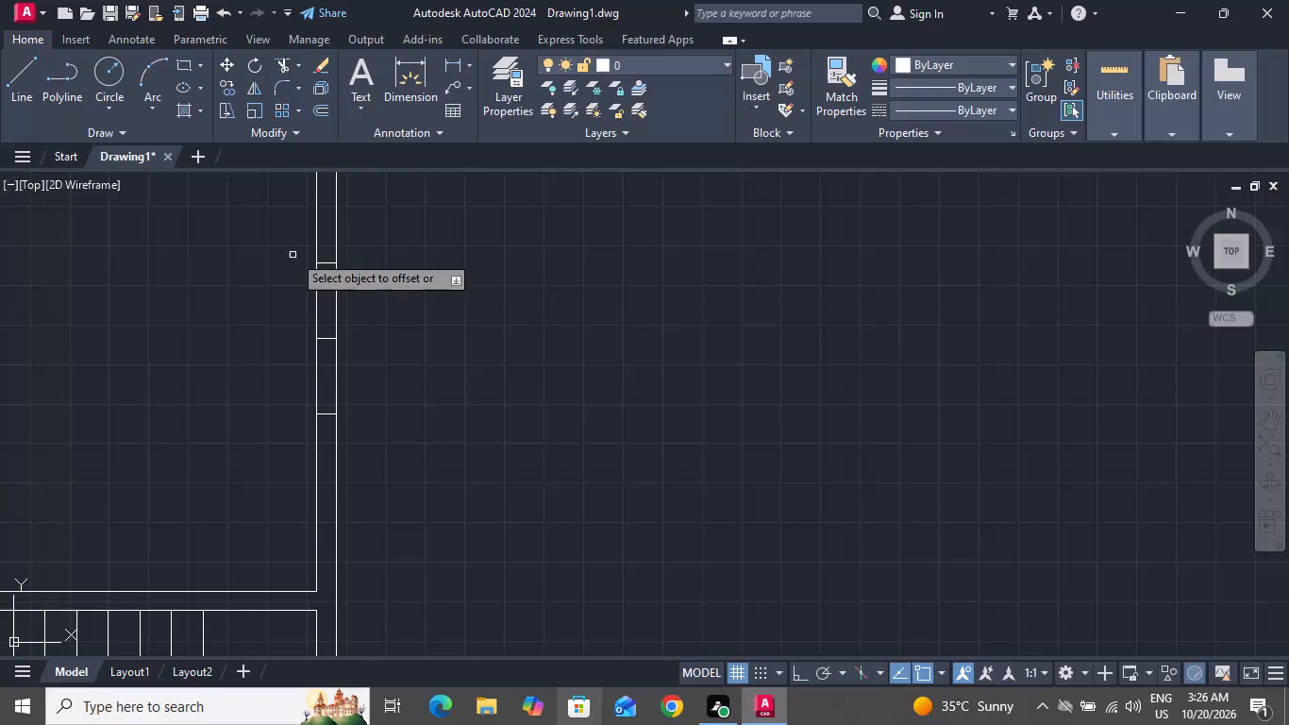
left_click(322, 263)
left_click(336, 228)
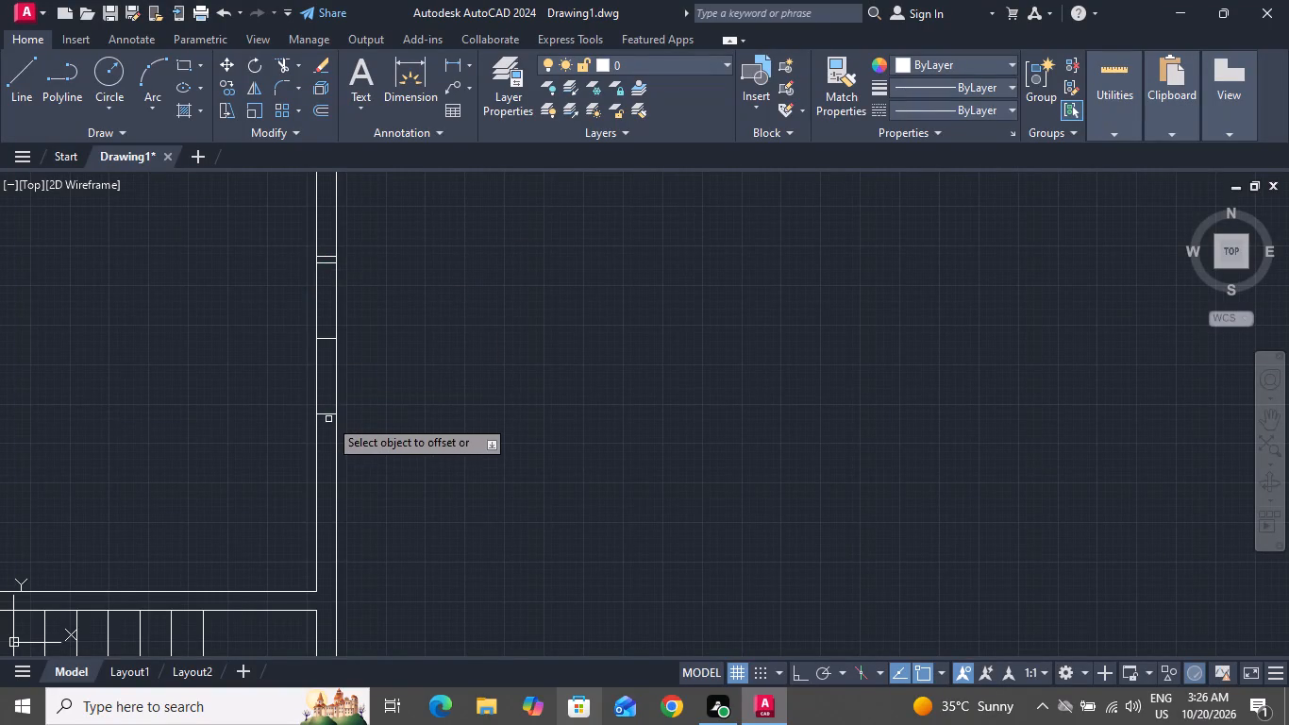
left_click(329, 413)
left_click(320, 465)
right_click(408, 325)
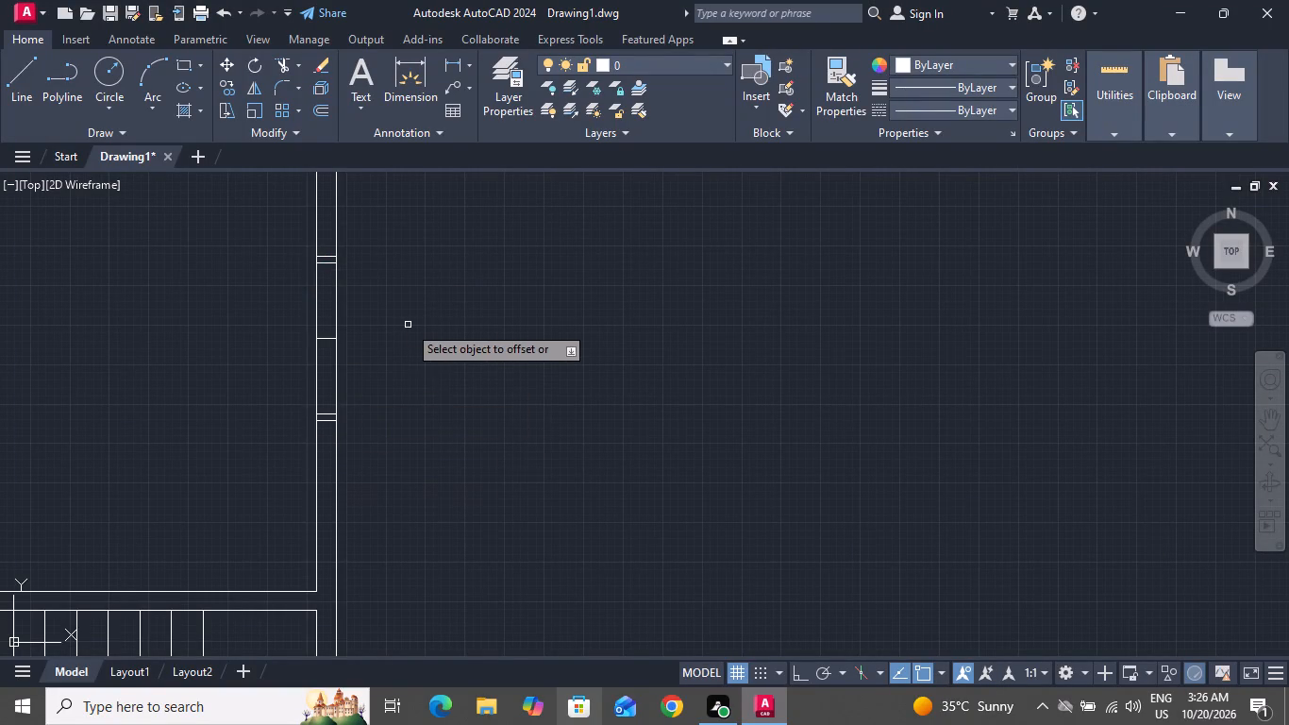
left_click(452, 357)
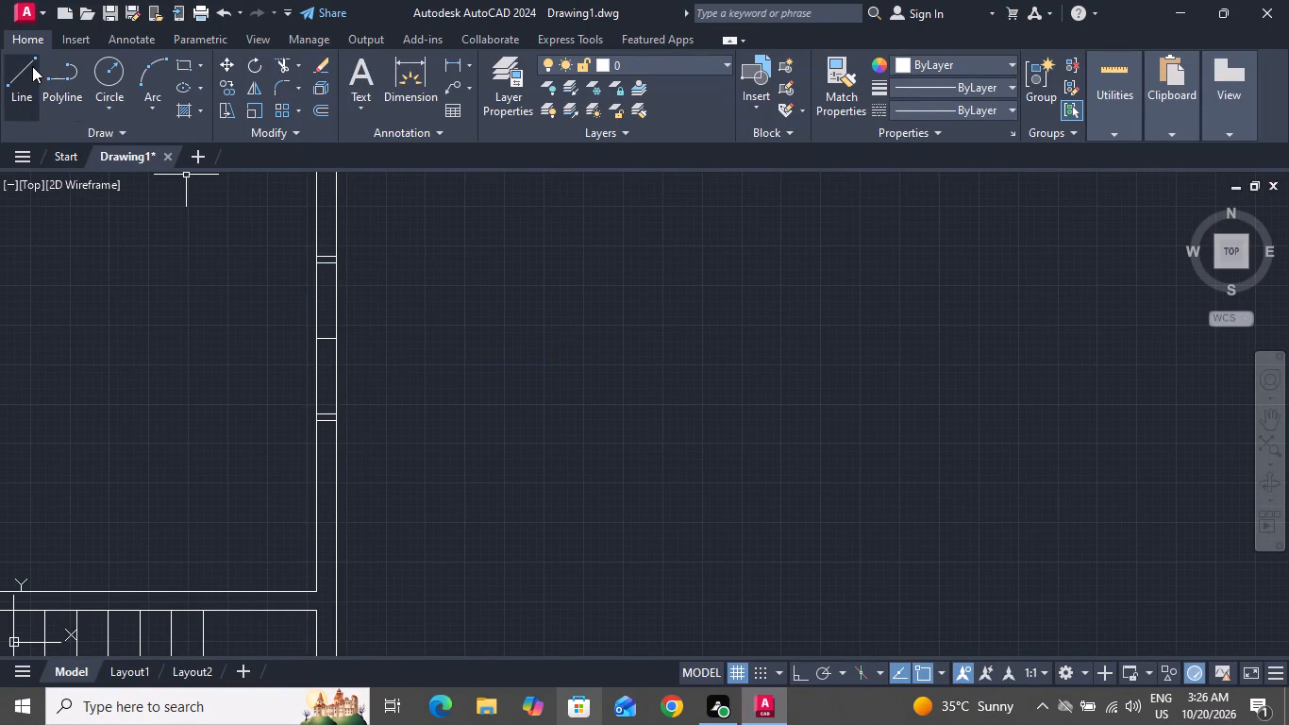
Draw a vertical centre line between the midpoints of the inner jamb lines in the right-wall window above the staircase.
left_click(32, 66)
left_click(327, 258)
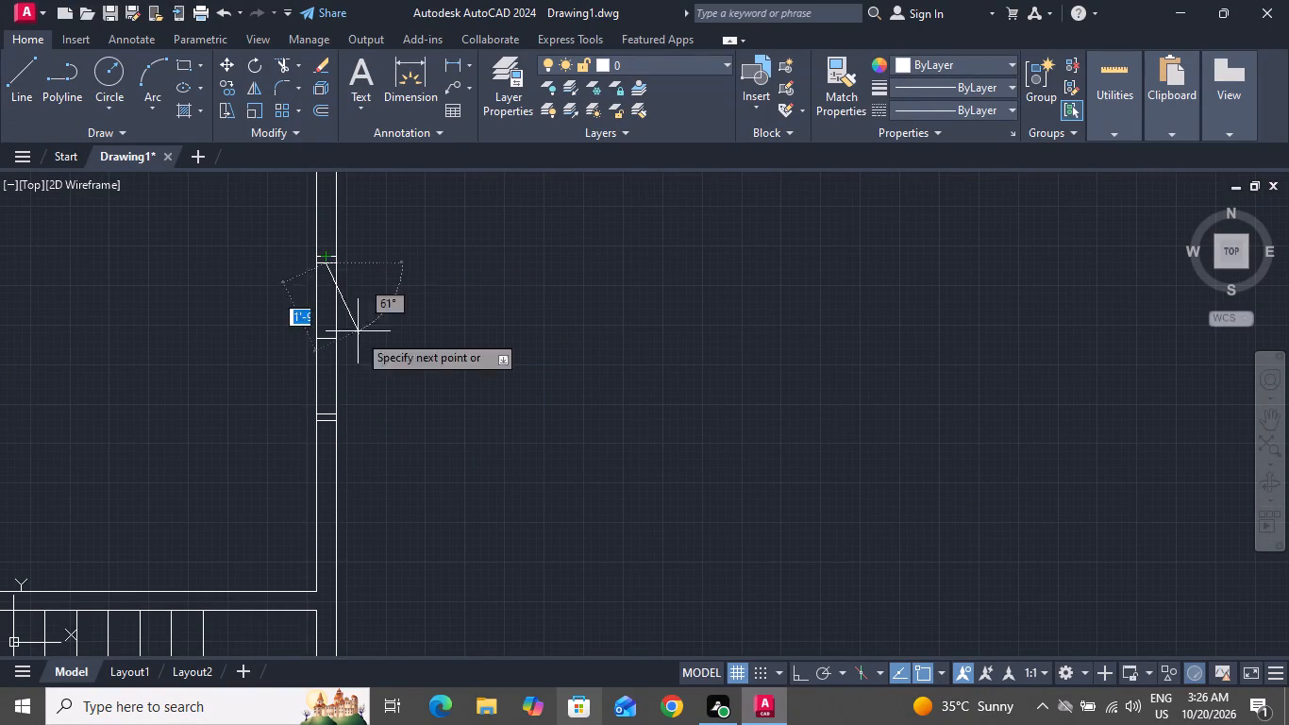
scroll(329, 413, "up", 3)
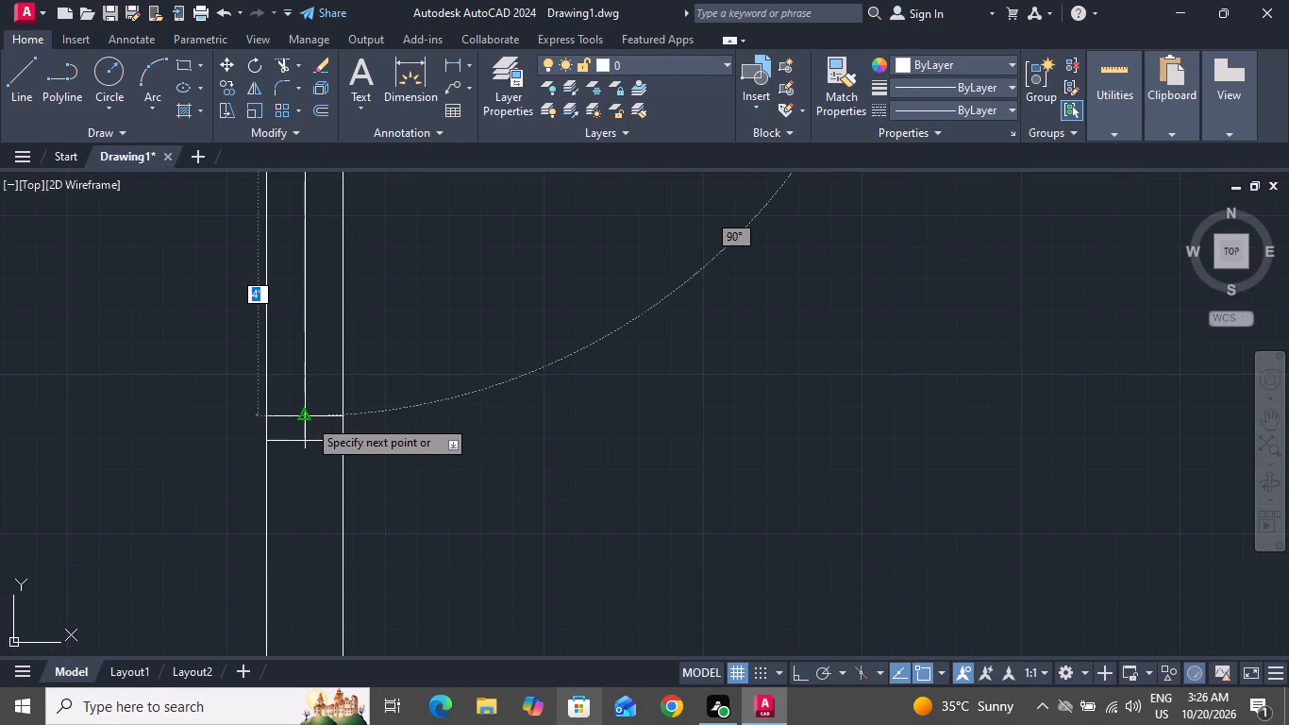
left_click(308, 418)
right_click(308, 418)
left_click(331, 450)
Offset this window's vertical centre line by 1" to both sides to form the glazing lines.
scroll(410, 417, "down", 2)
scroll(412, 418, "up", 1)
type("O")
key("space")
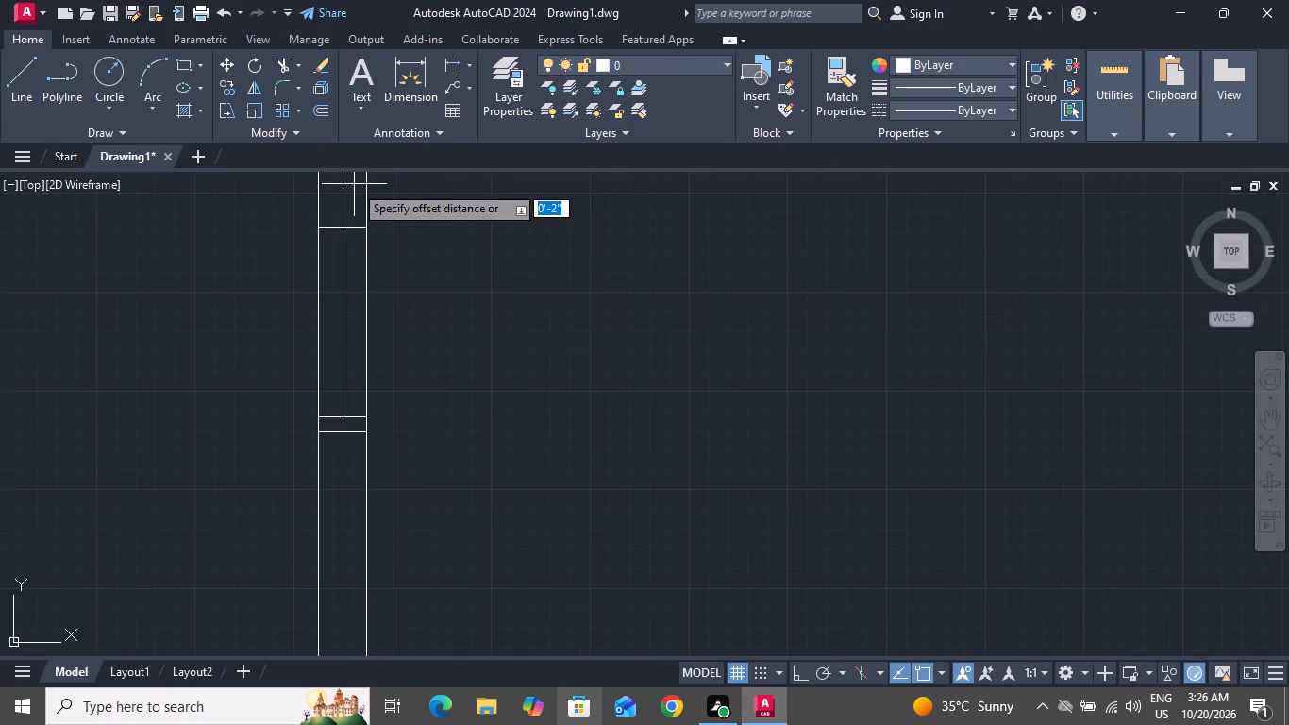
key("1")
key("shift+quotedbl")
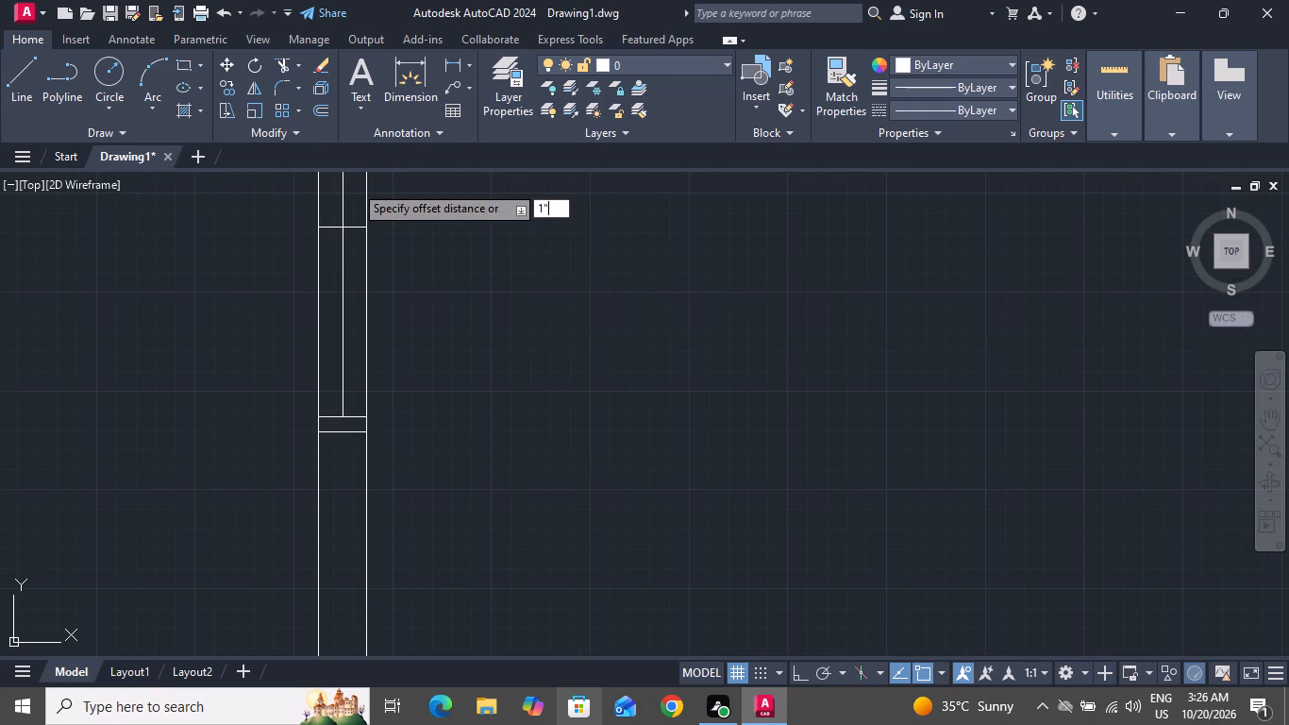
key("Return")
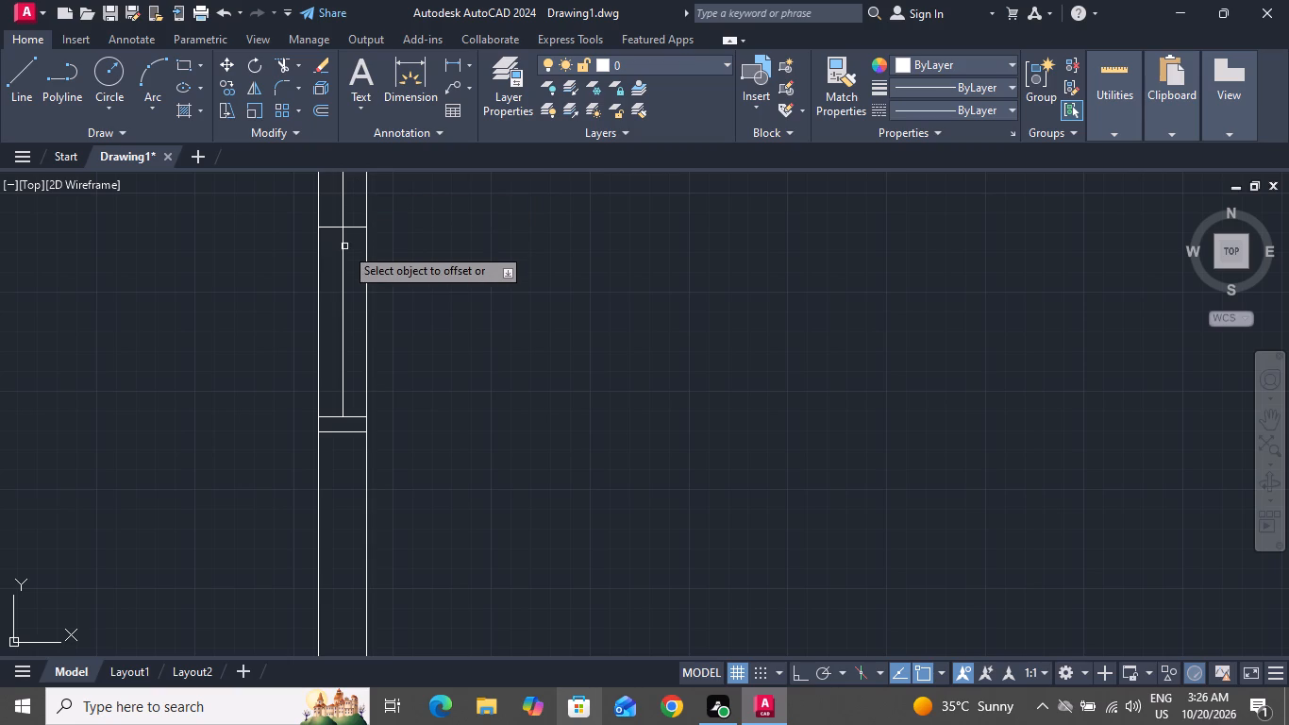
left_click(344, 246)
left_click(401, 264)
left_click(342, 263)
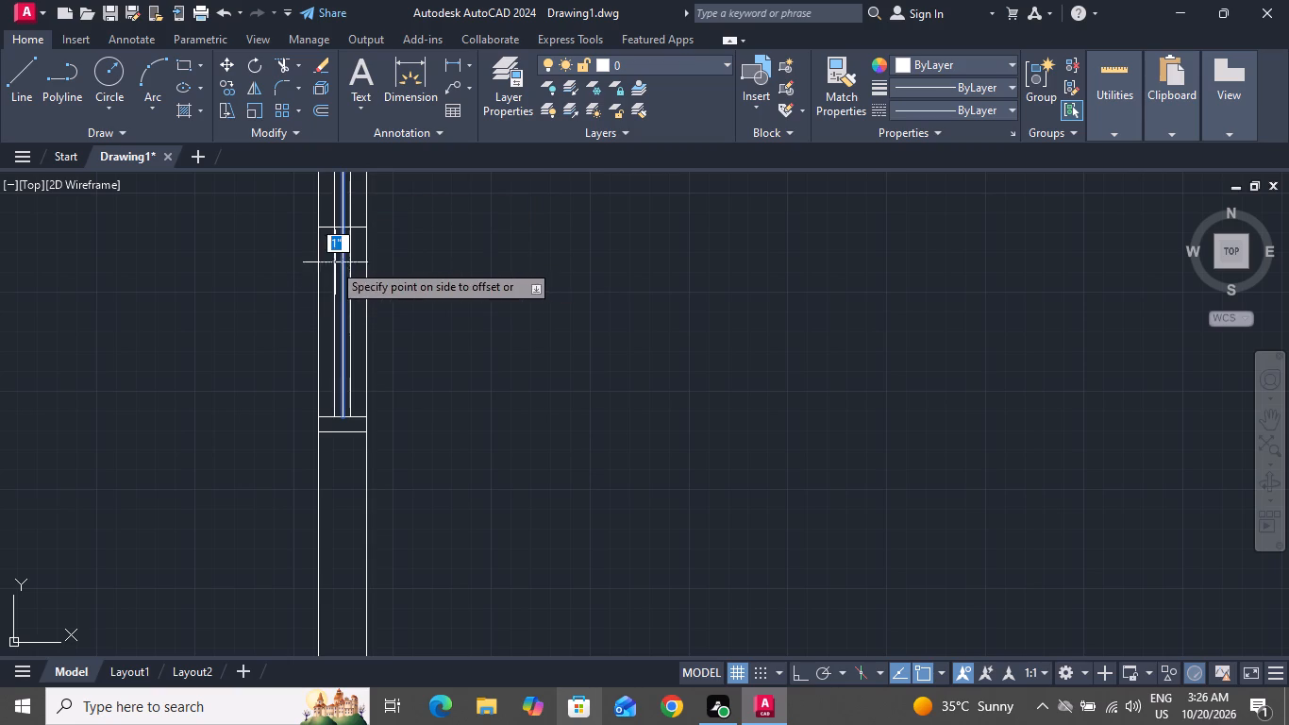
left_click(327, 262)
right_click(327, 263)
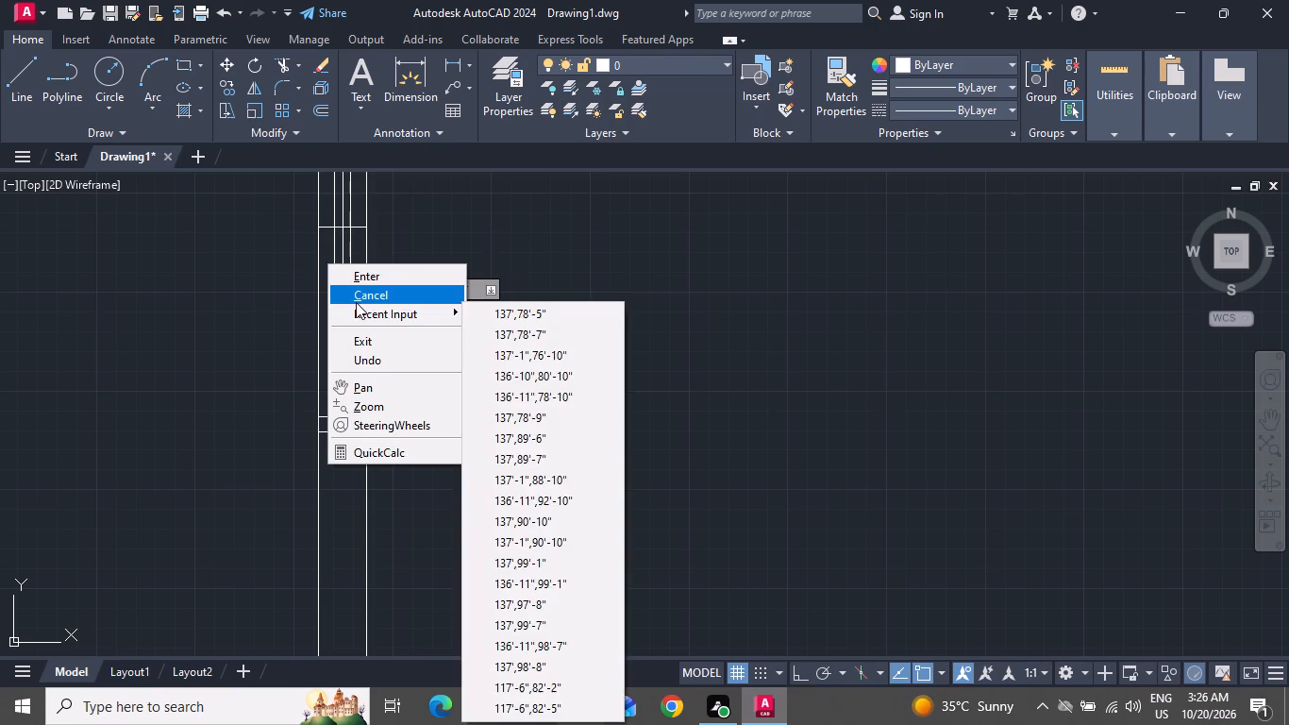
left_click(356, 299)
Delete the original centre line and the short midpoint line from the window above the staircase.
scroll(343, 223, "up", 3)
left_click(344, 226)
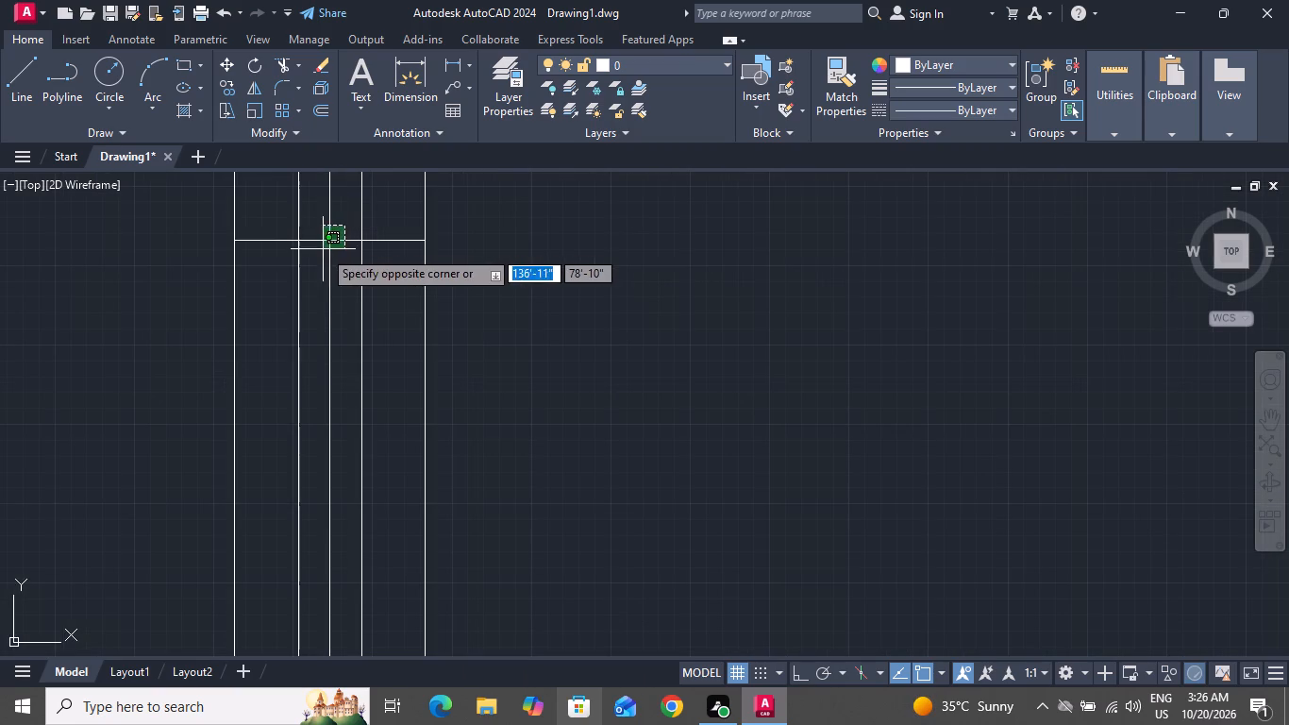
left_click(320, 251)
key("Delete")
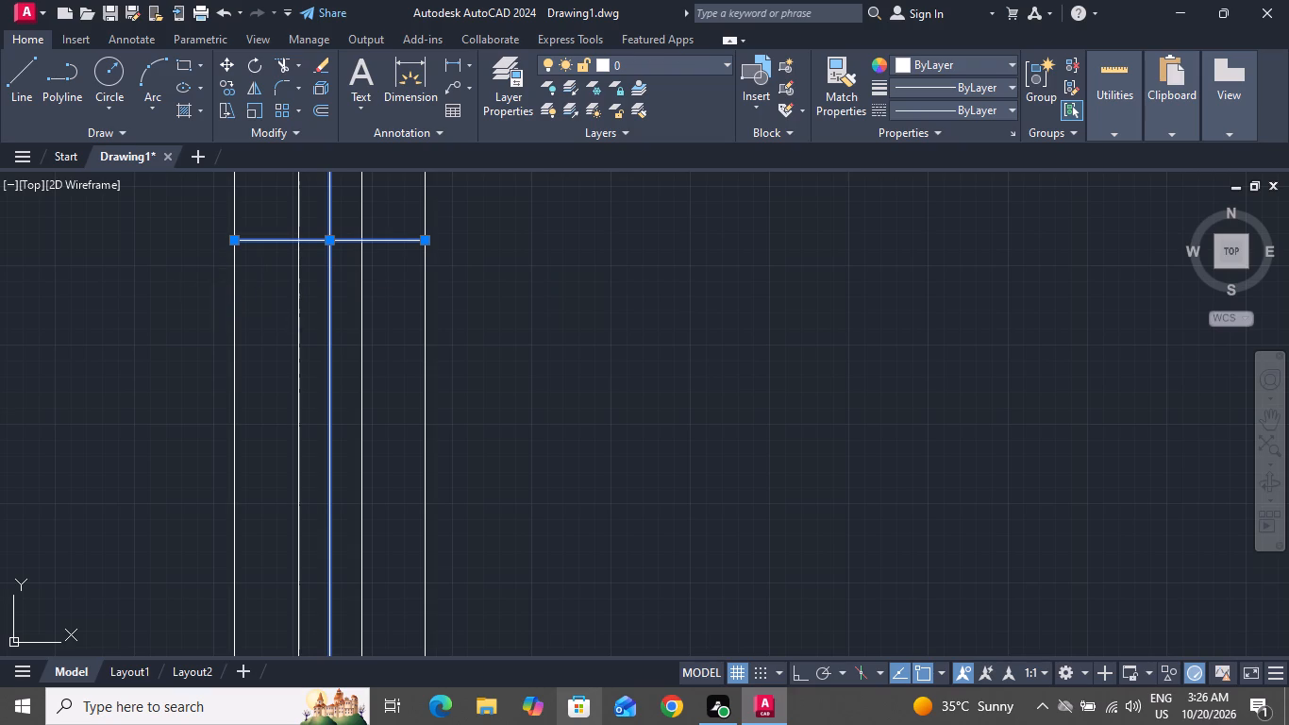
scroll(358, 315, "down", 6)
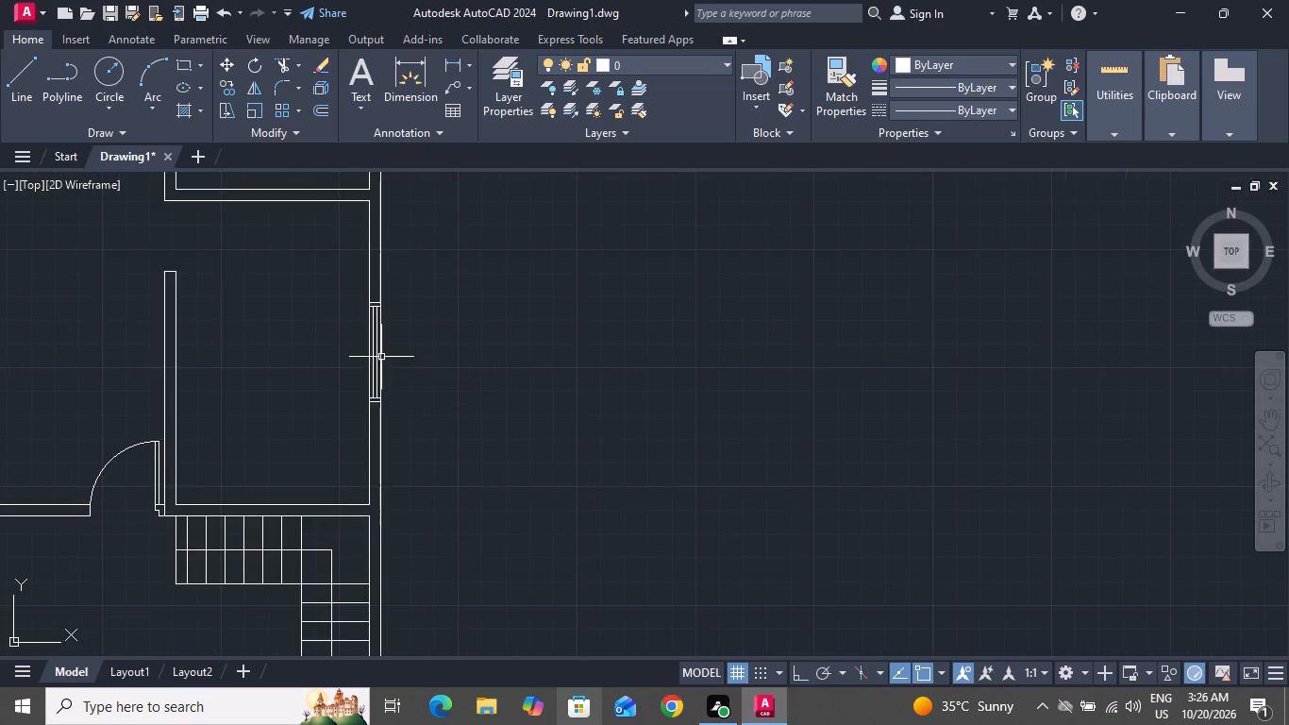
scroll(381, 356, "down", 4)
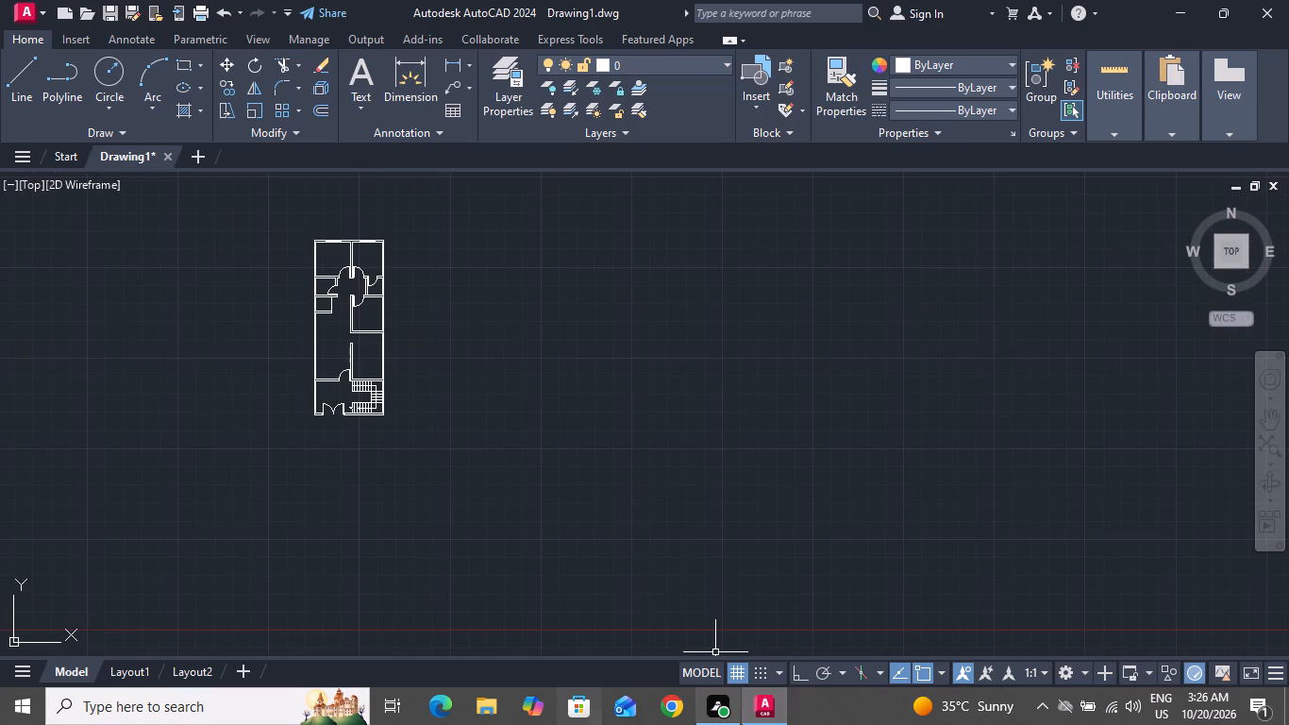
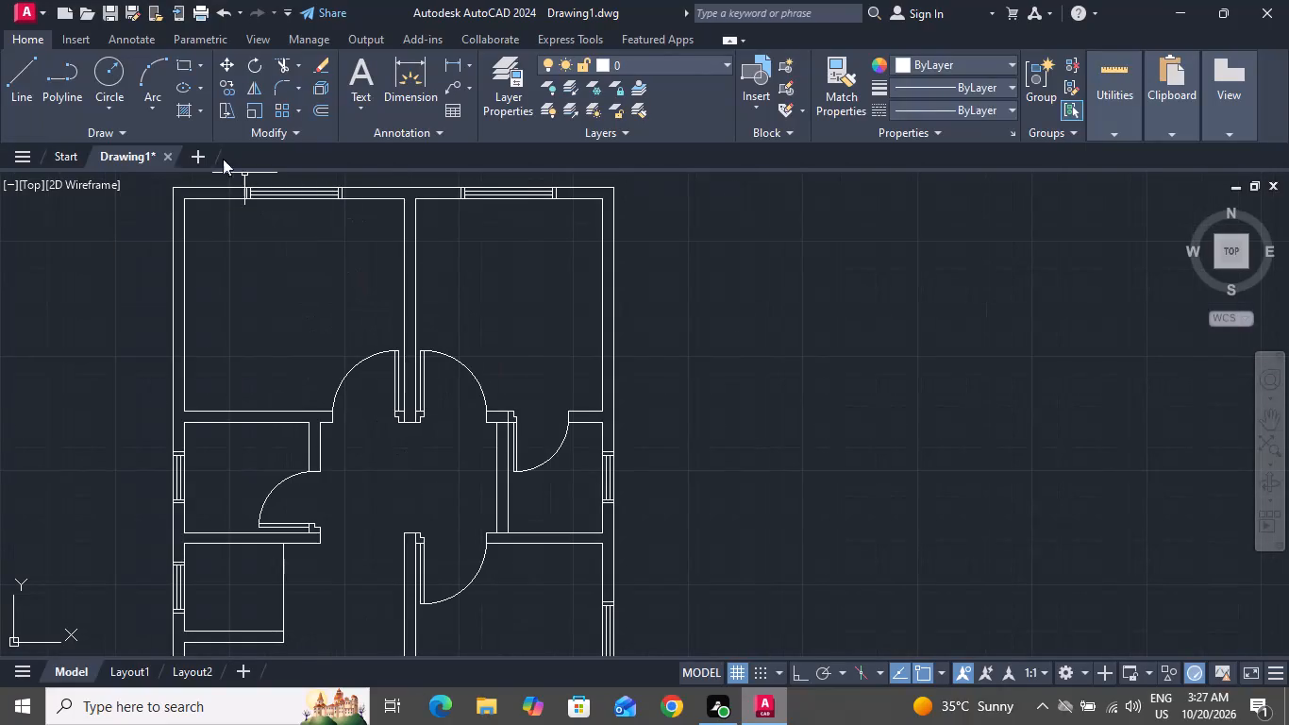
Start a Solid hatch and fill the outer and dividing walls around the two top rooms of the floor plan.
left_click(179, 115)
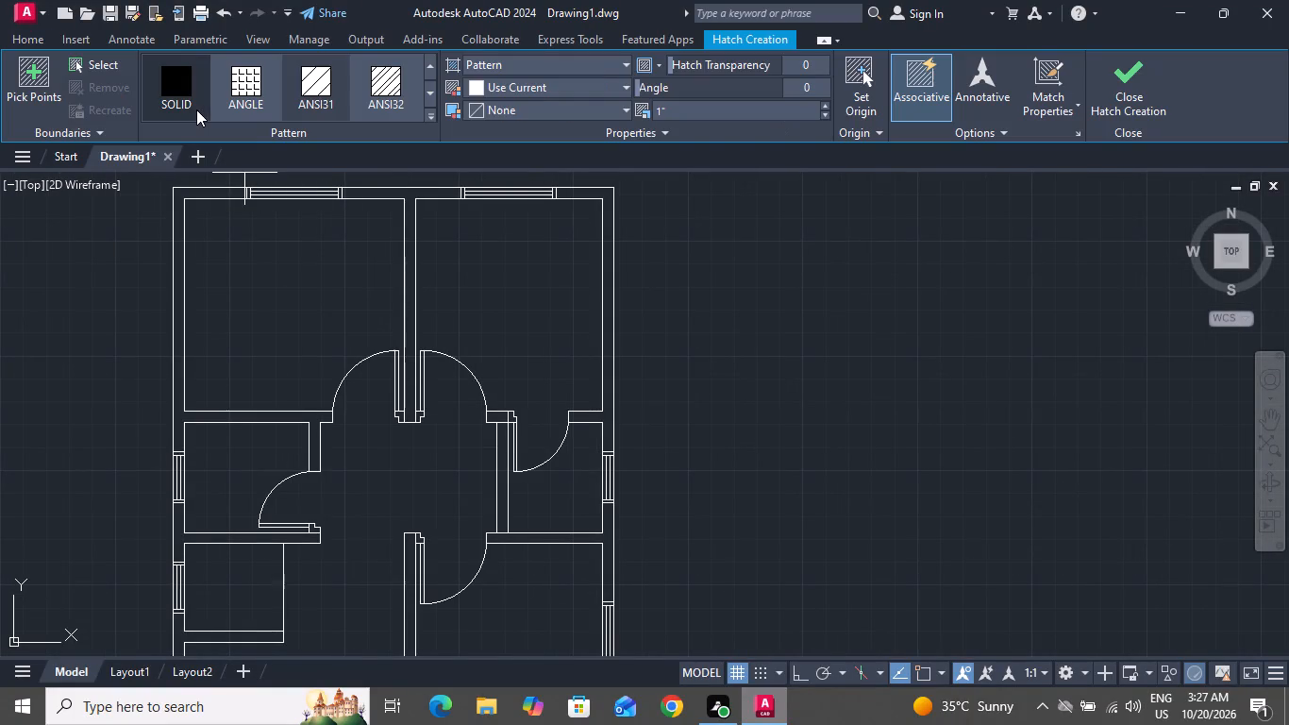
left_click(187, 75)
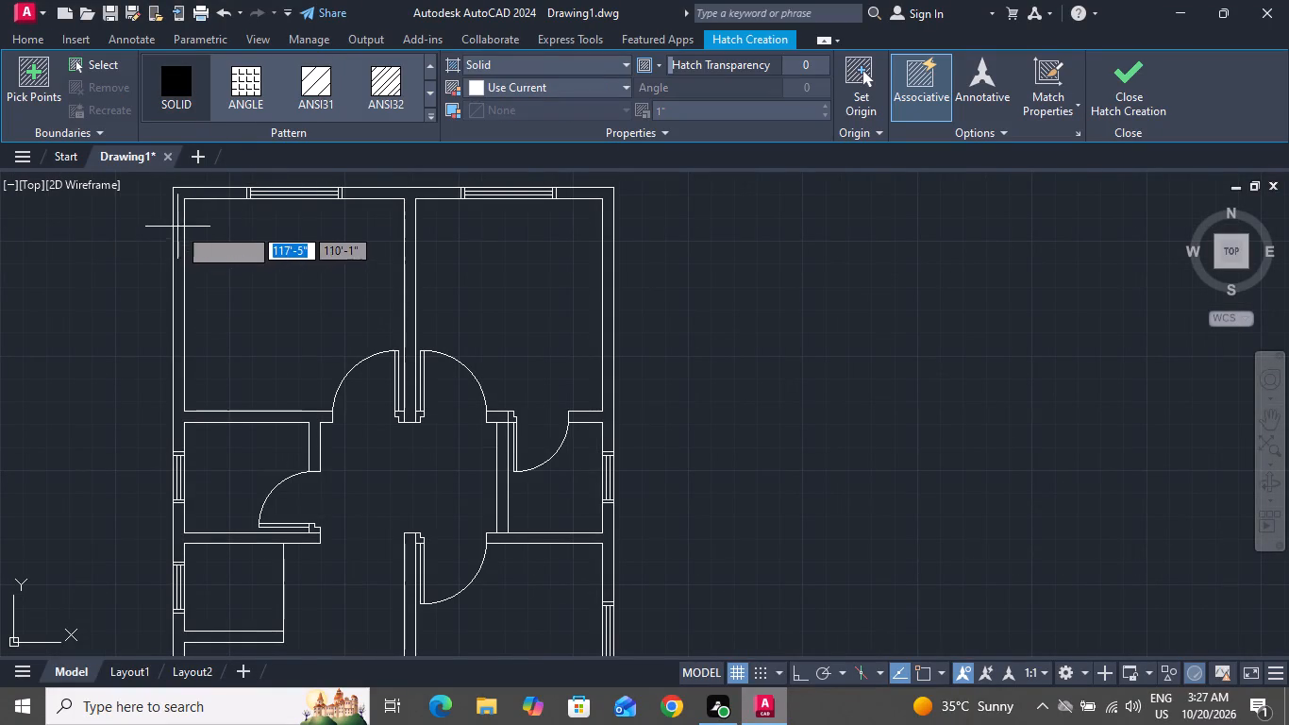
left_click(177, 227)
left_click(362, 190)
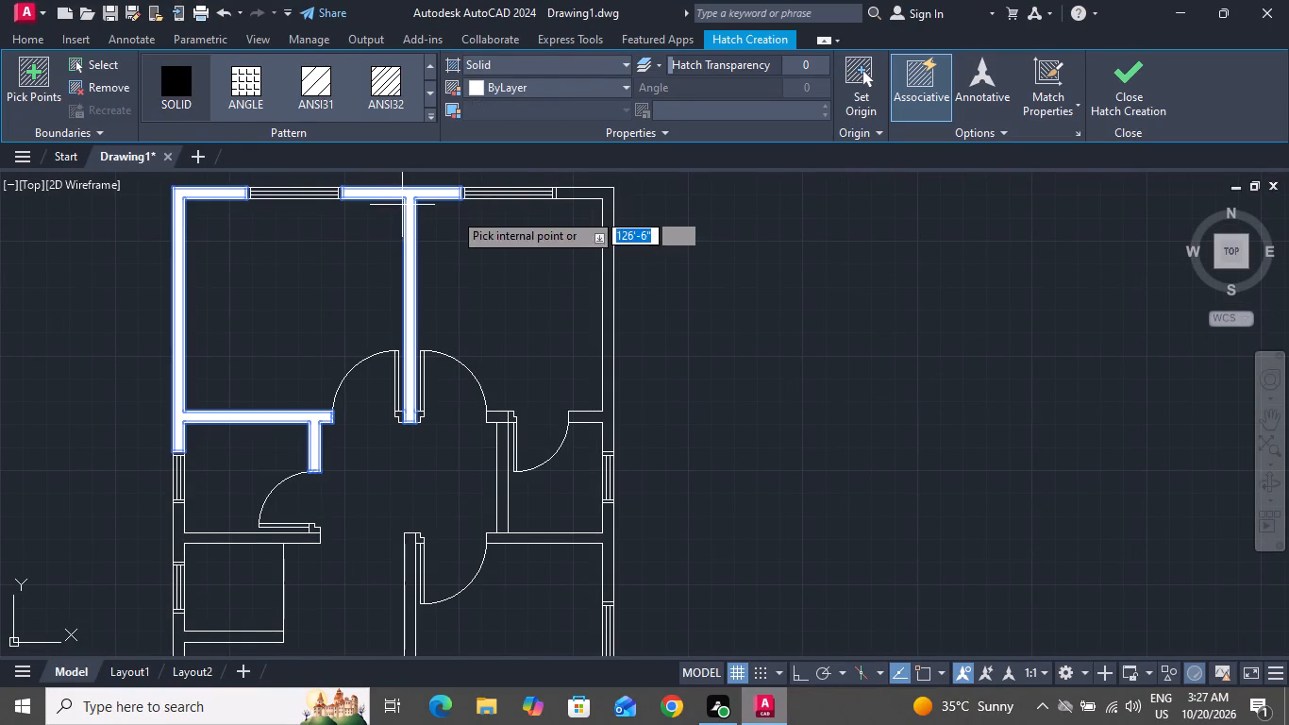
left_click(589, 191)
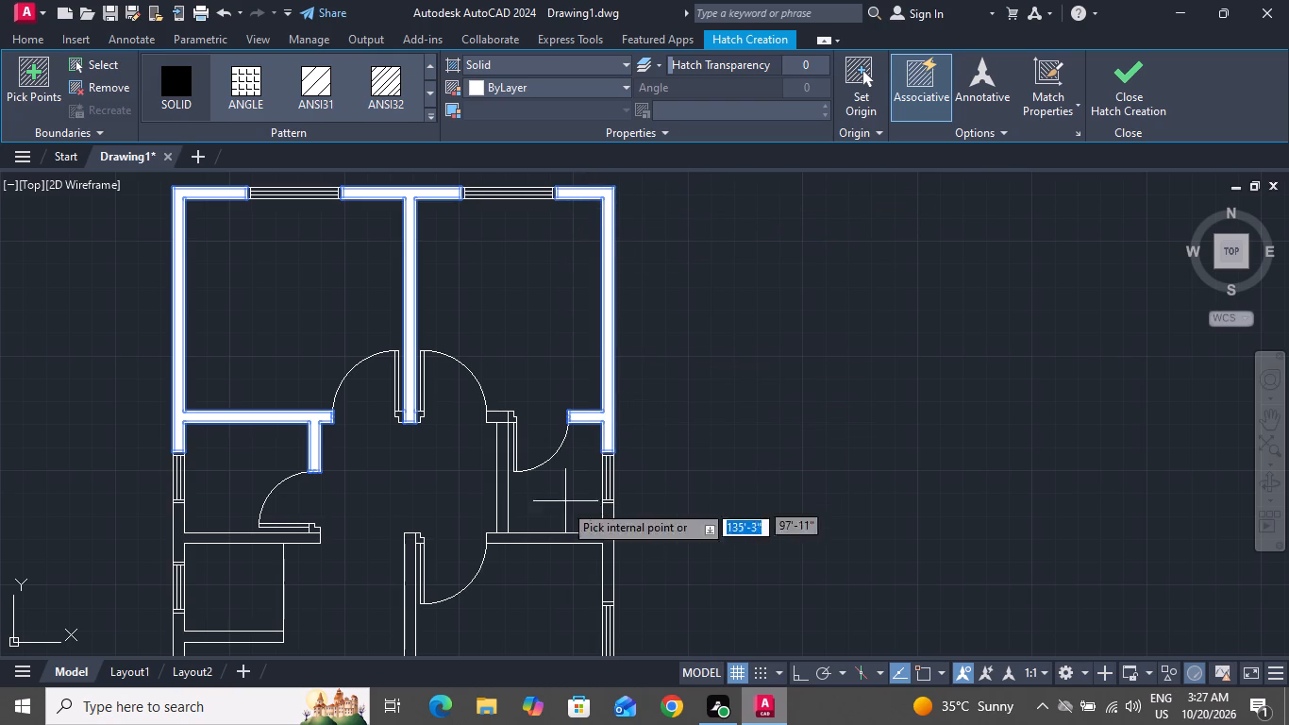
Add the walls around the small right-hand room and the room below it to the solid hatch.
left_click(573, 533)
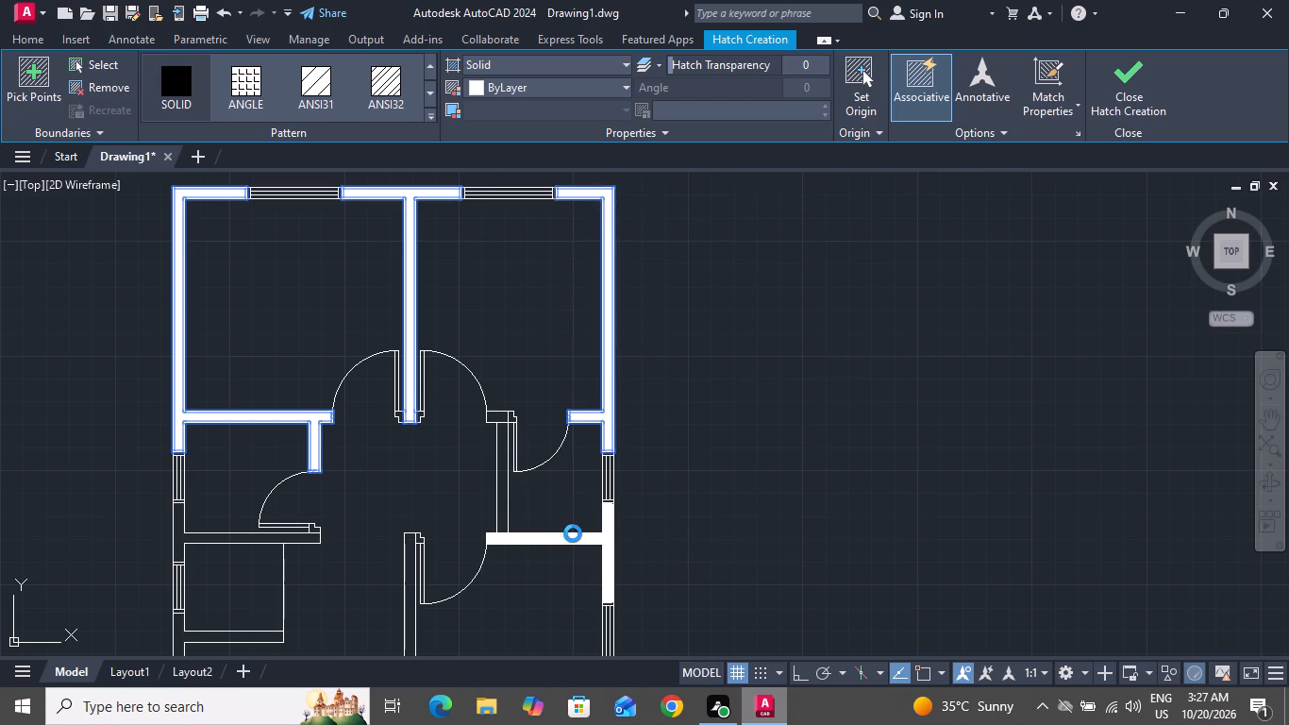
scroll(650, 489, "down", 2)
left_click(793, 247)
scroll(800, 344, "down", 1)
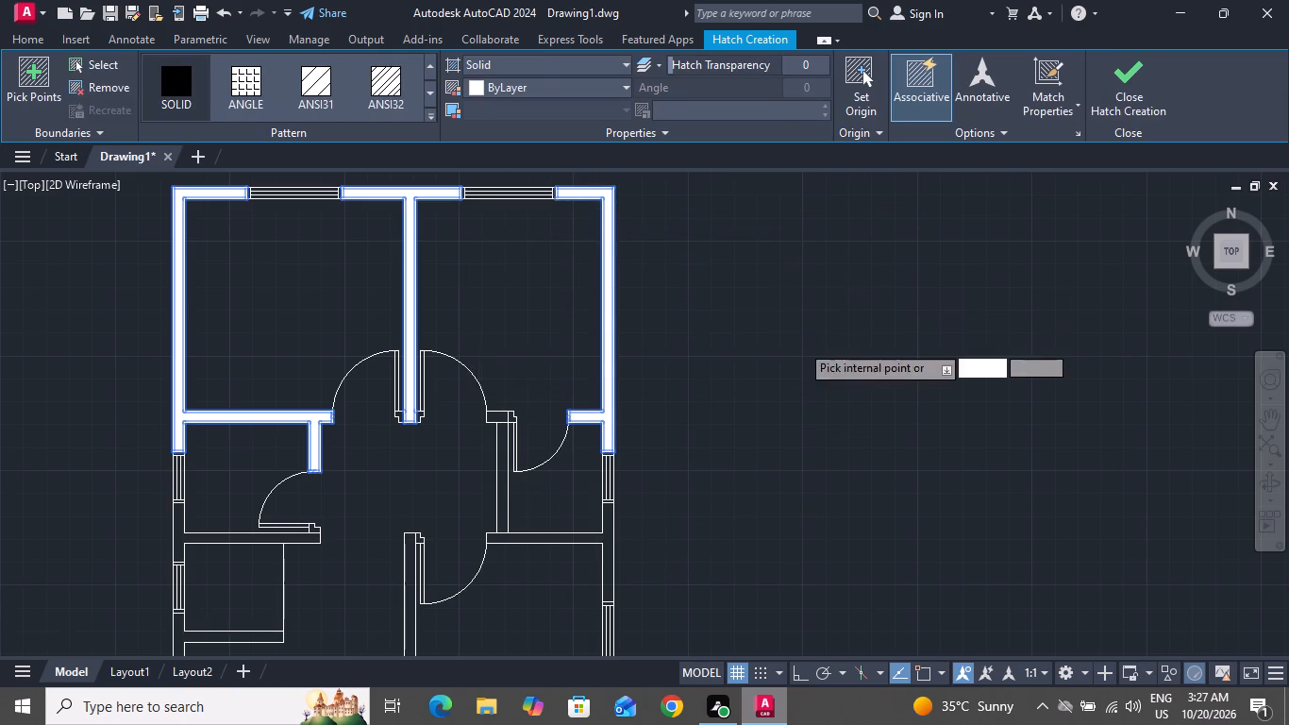
scroll(799, 346, "down", 1)
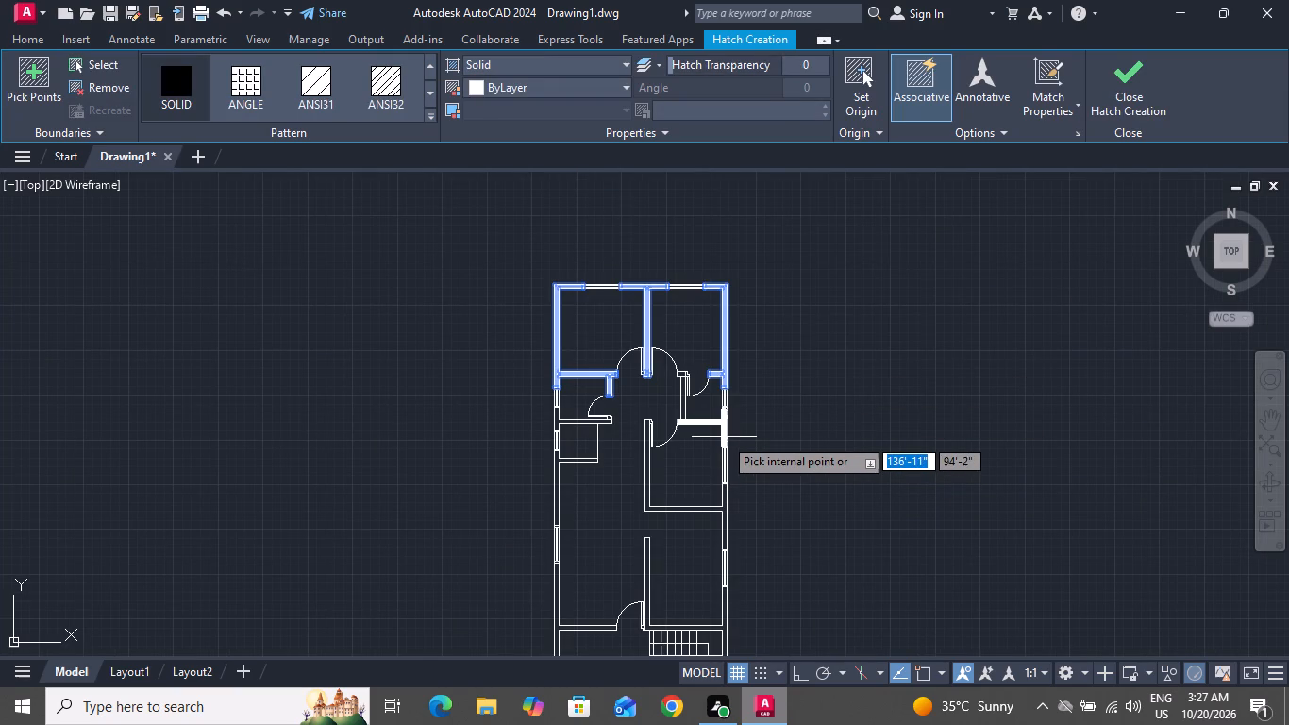
left_click(724, 437)
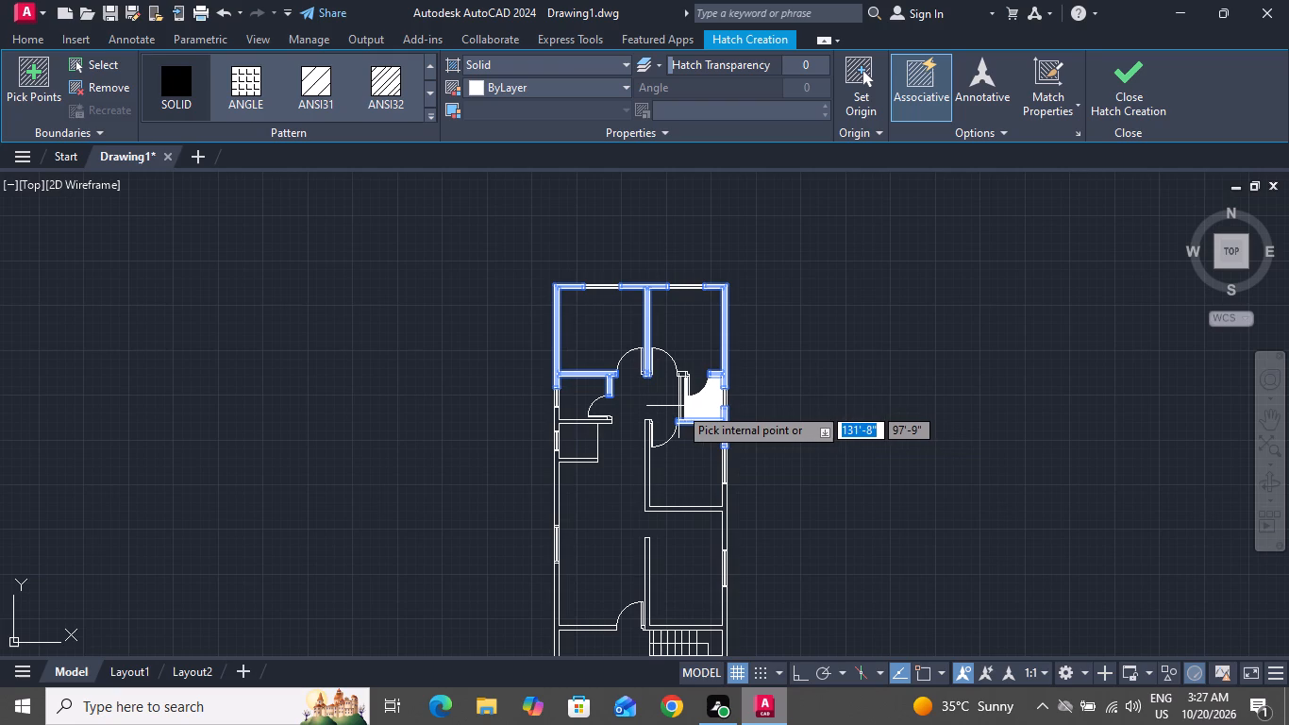
left_click(684, 405)
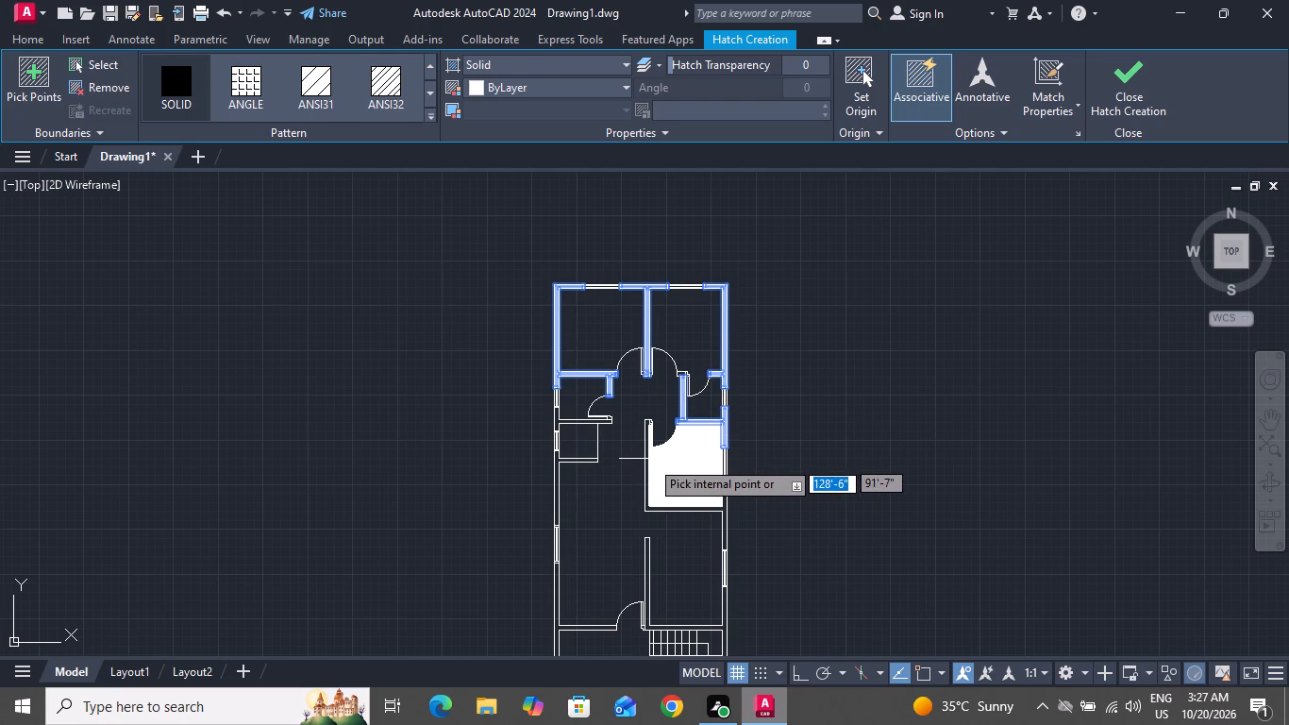
left_click(648, 461)
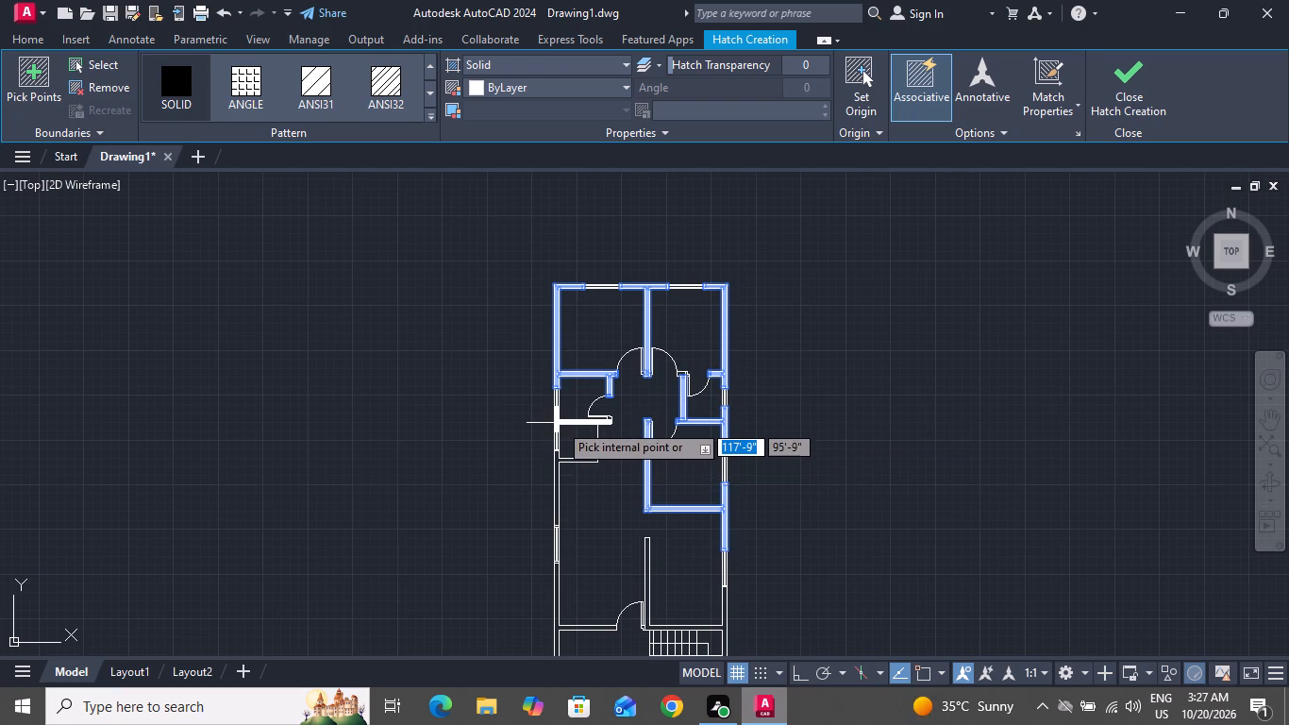
Add the remaining left-side walls and the lower walls around the stair and entrance to the solid hatch.
left_click(559, 422)
left_click(560, 462)
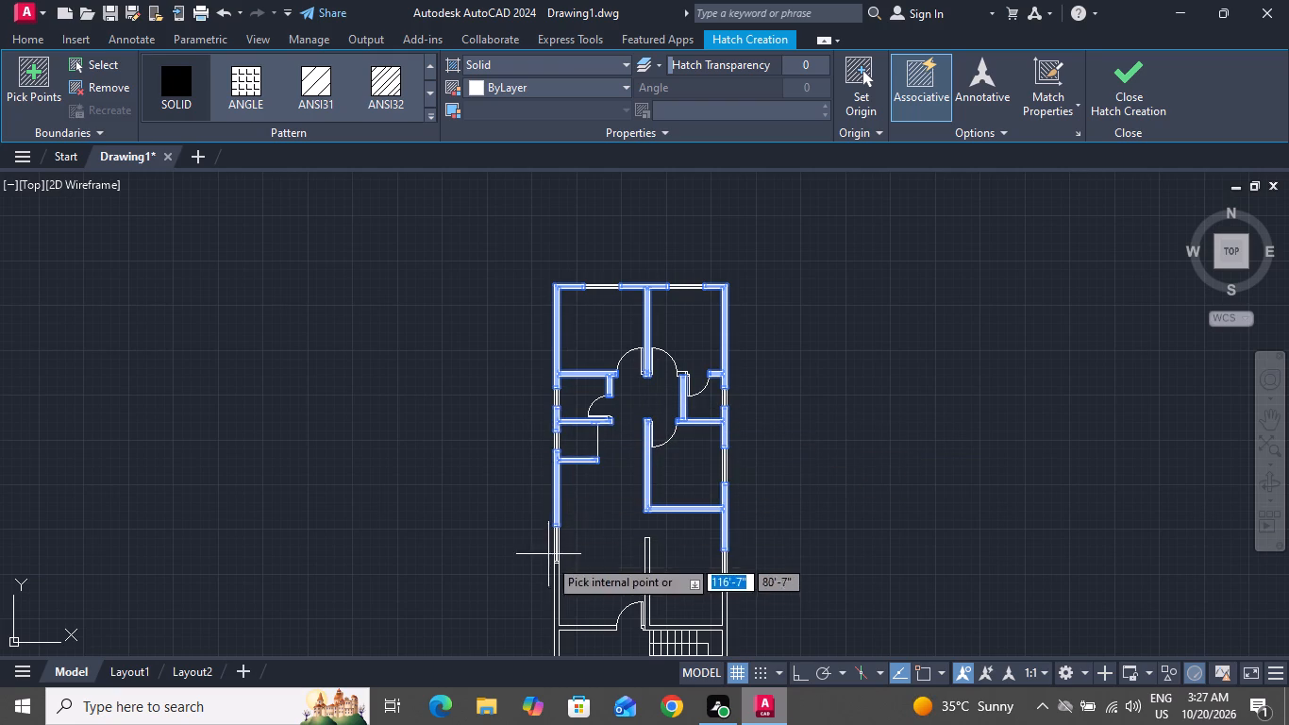
left_click(557, 594)
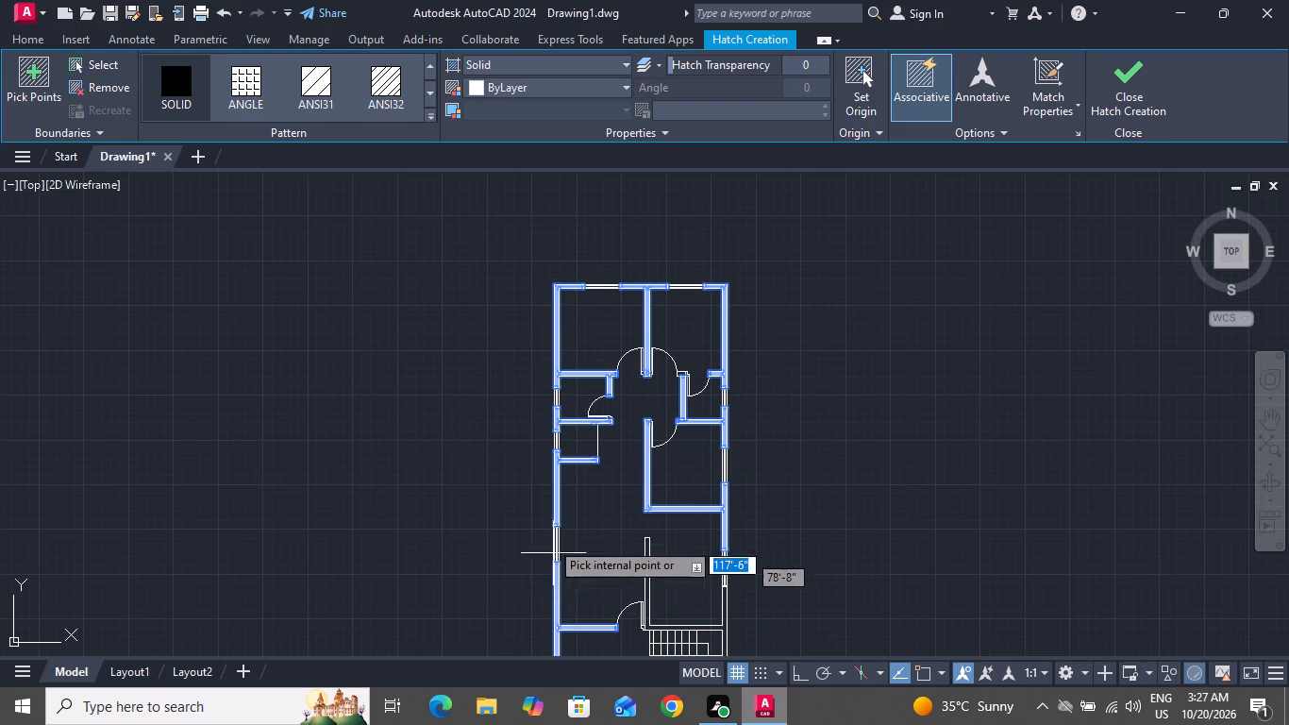
scroll(542, 481, "up", 1)
scroll(542, 481, "down", 3)
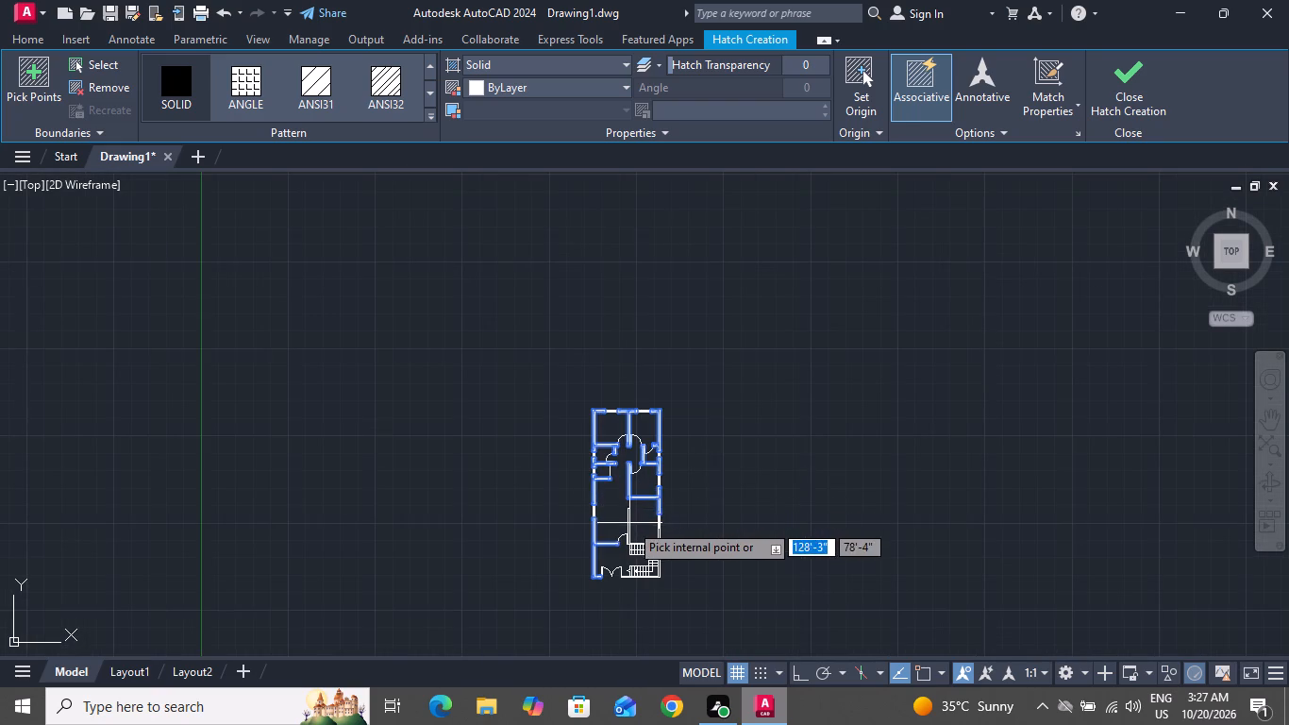
scroll(629, 523, "up", 2)
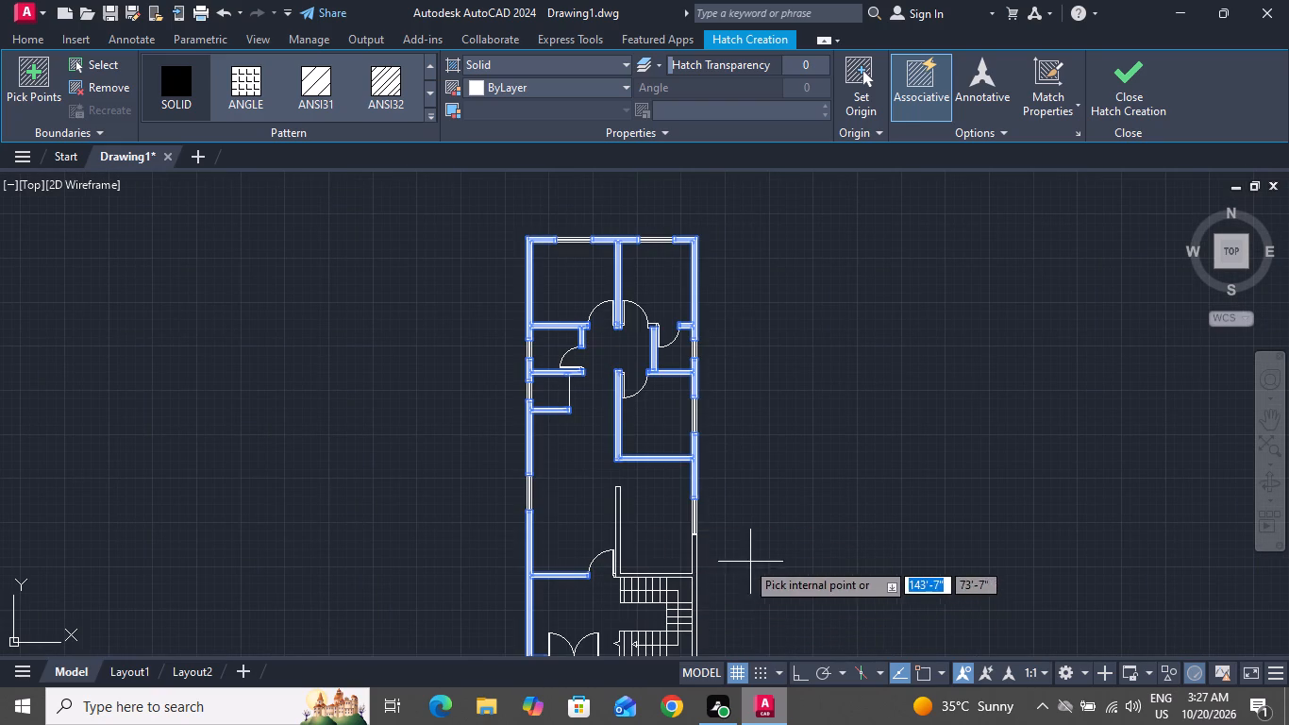
left_click(619, 566)
Set the hatch colour to black (0,0,0) and finish the wall hatch.
scroll(784, 475, "down", 1)
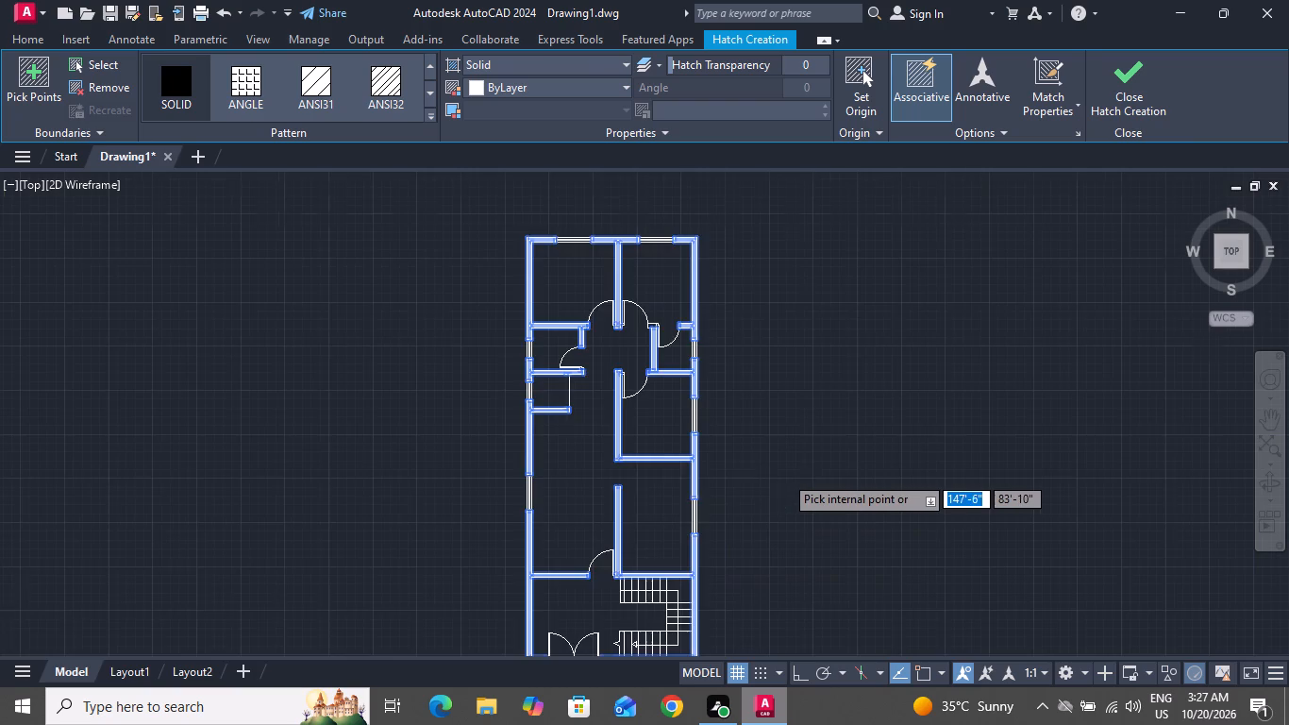
left_click(501, 90)
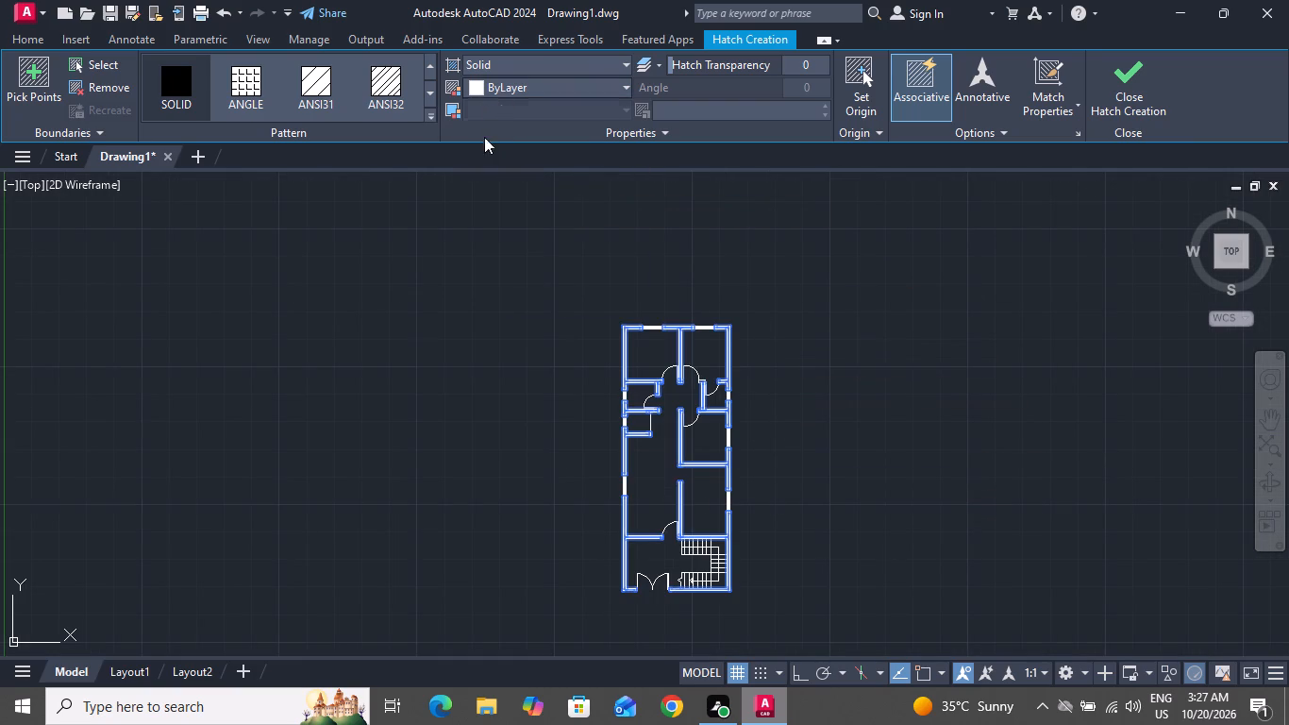
left_click(474, 152)
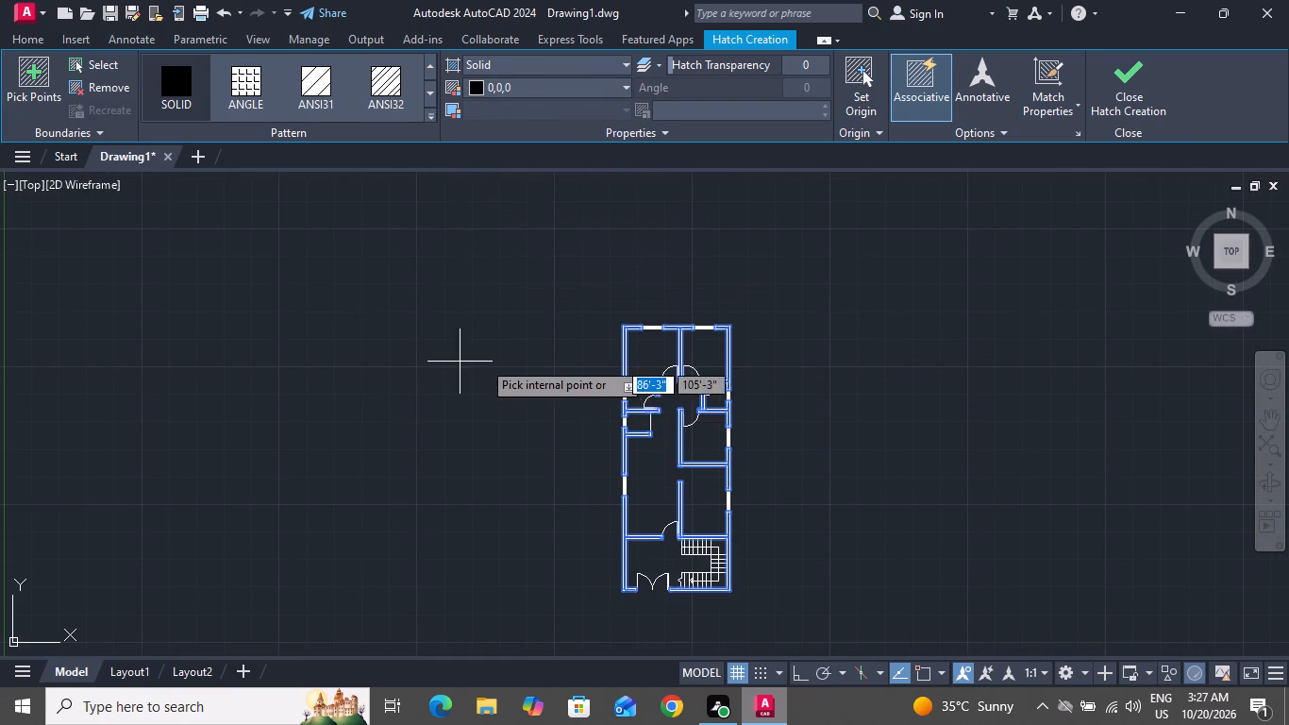
right_click(773, 365)
left_click(816, 390)
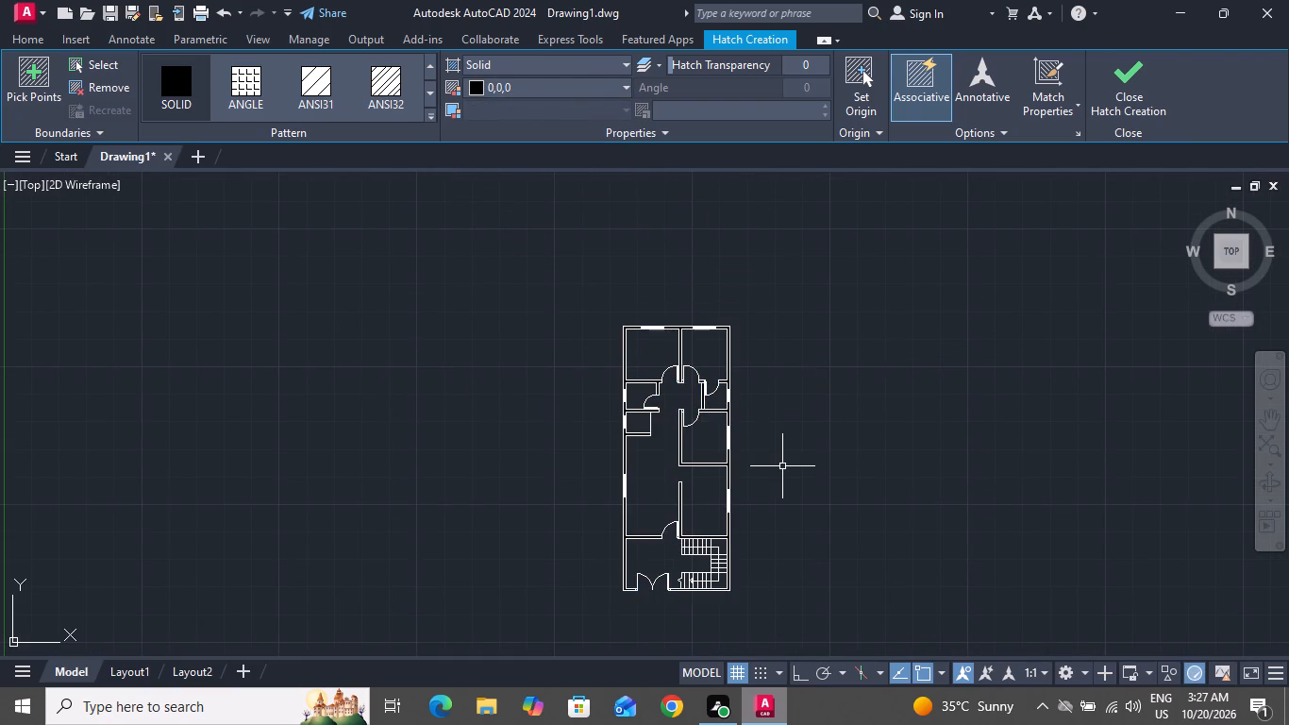
Draw a rectangle about 3'-10" by 4'-4" against the top wall of the upper-left room, starting at the window's left end.
scroll(790, 473, "up", 1)
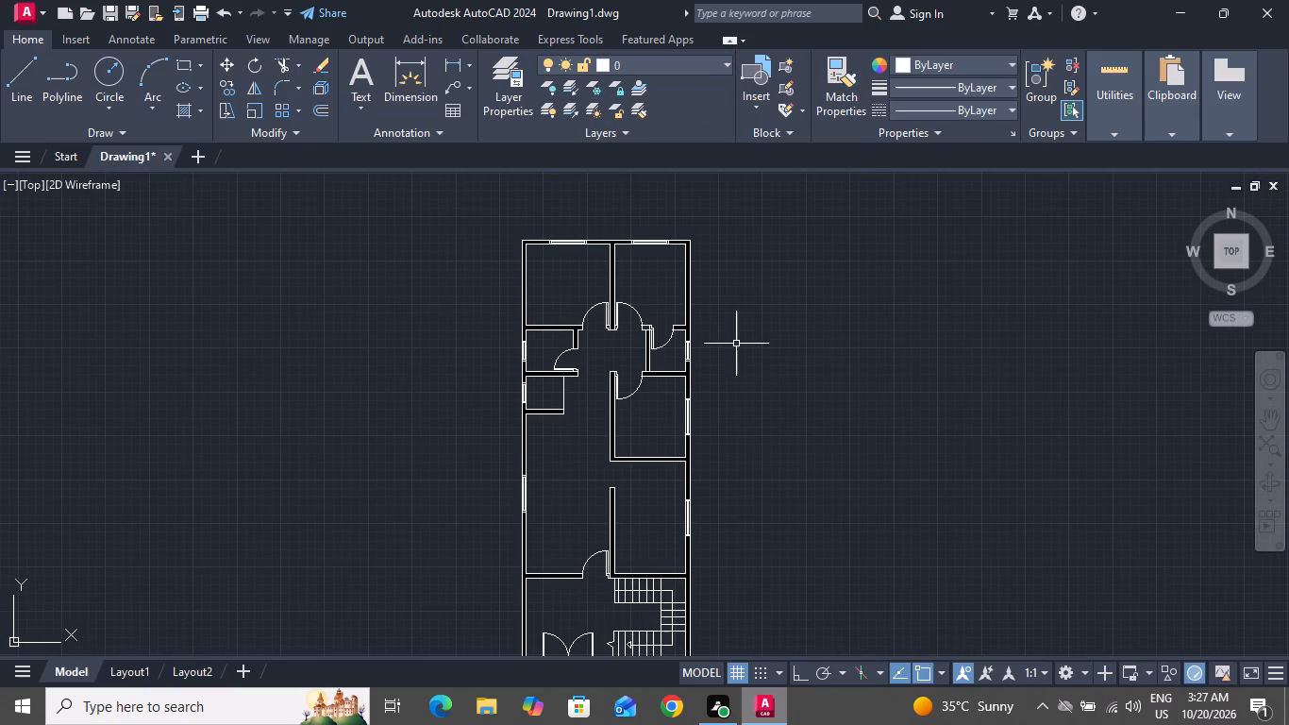
left_click(190, 66)
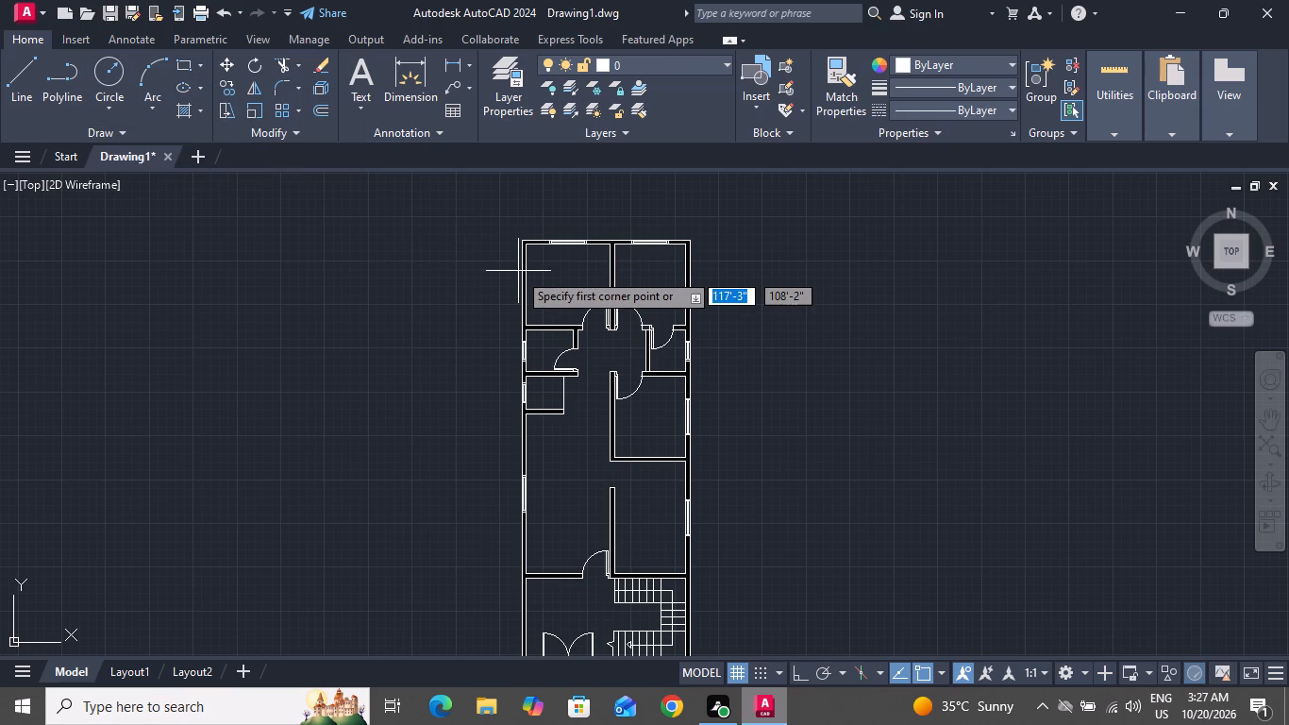
scroll(520, 277, "up", 2)
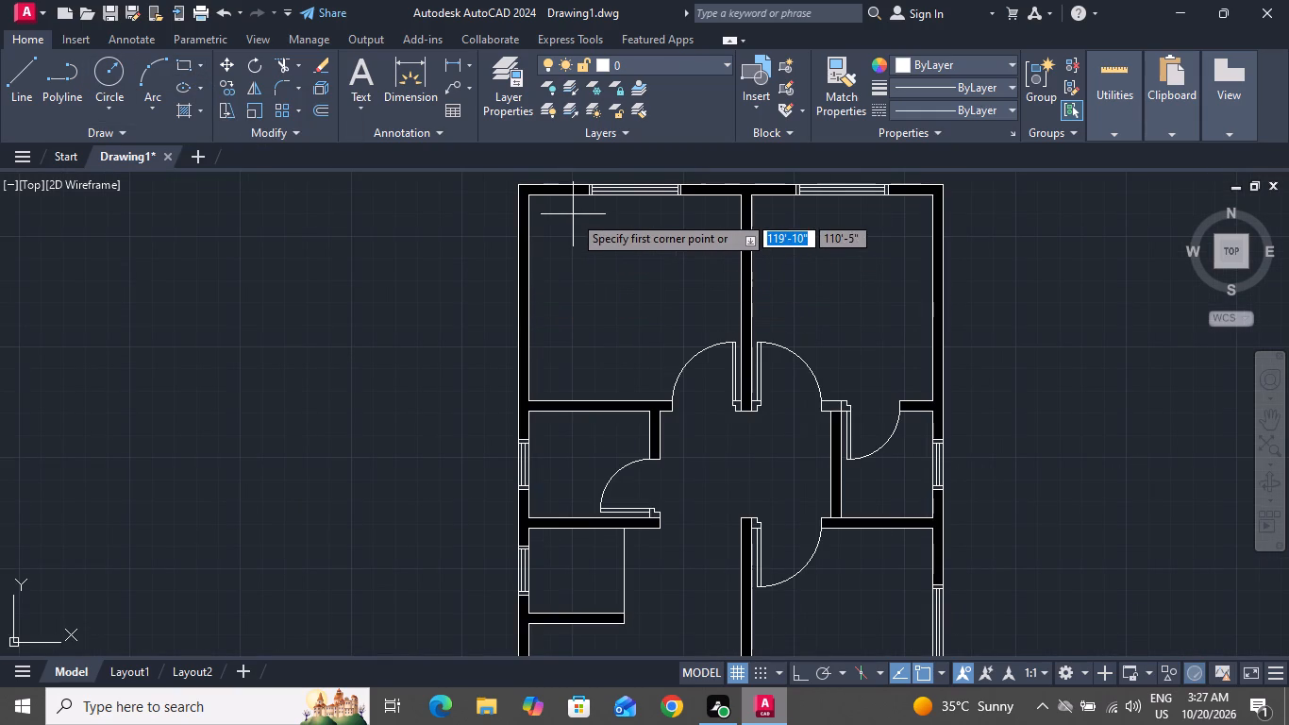
left_click(582, 204)
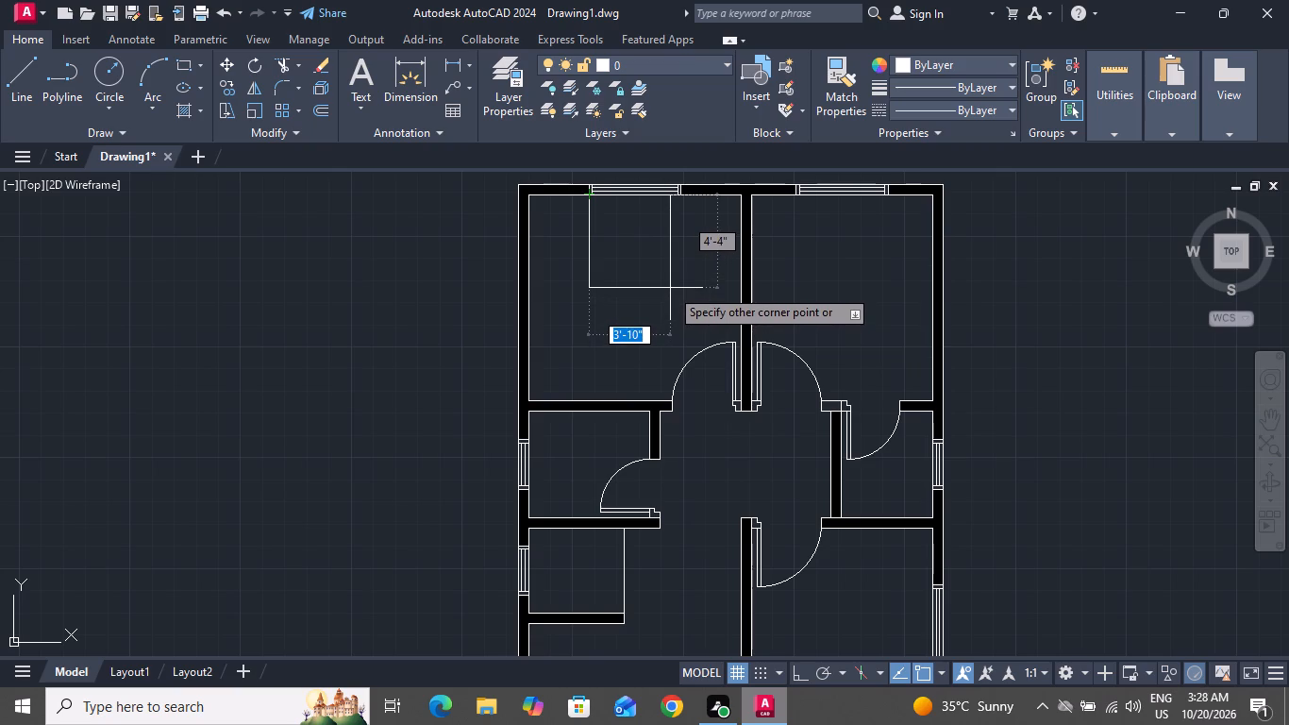
left_click(670, 288)
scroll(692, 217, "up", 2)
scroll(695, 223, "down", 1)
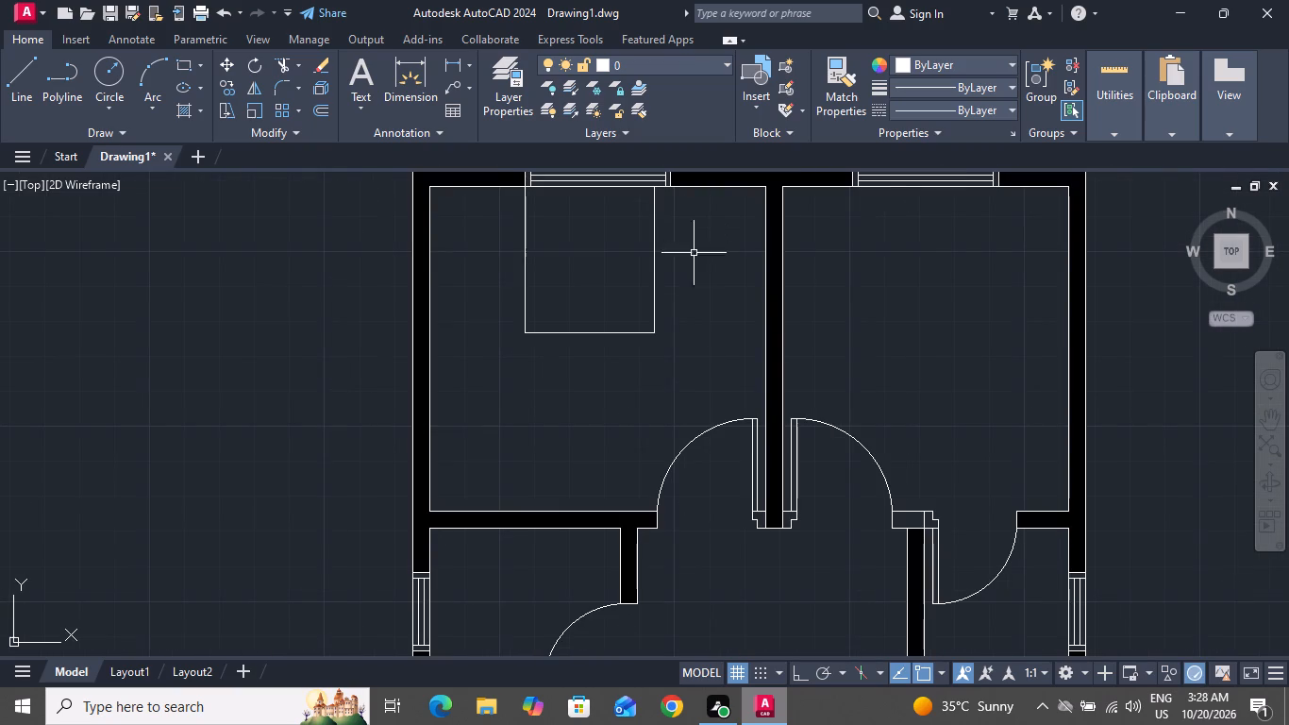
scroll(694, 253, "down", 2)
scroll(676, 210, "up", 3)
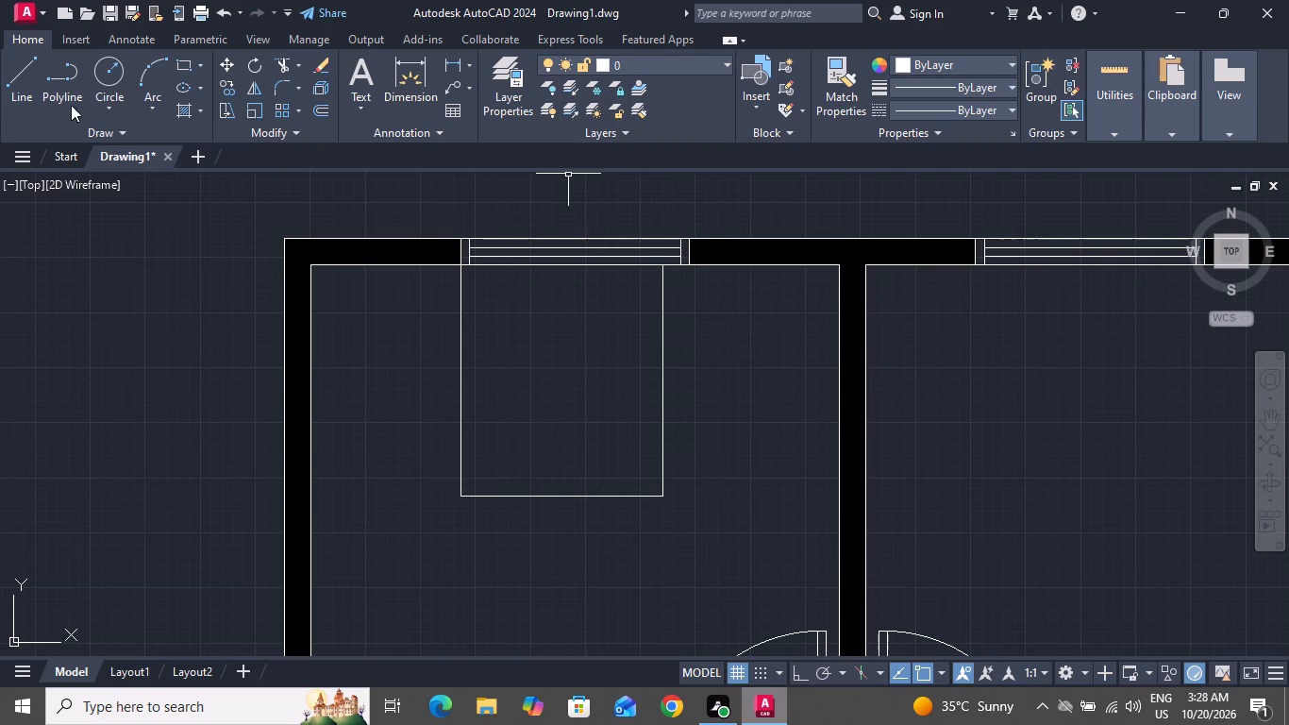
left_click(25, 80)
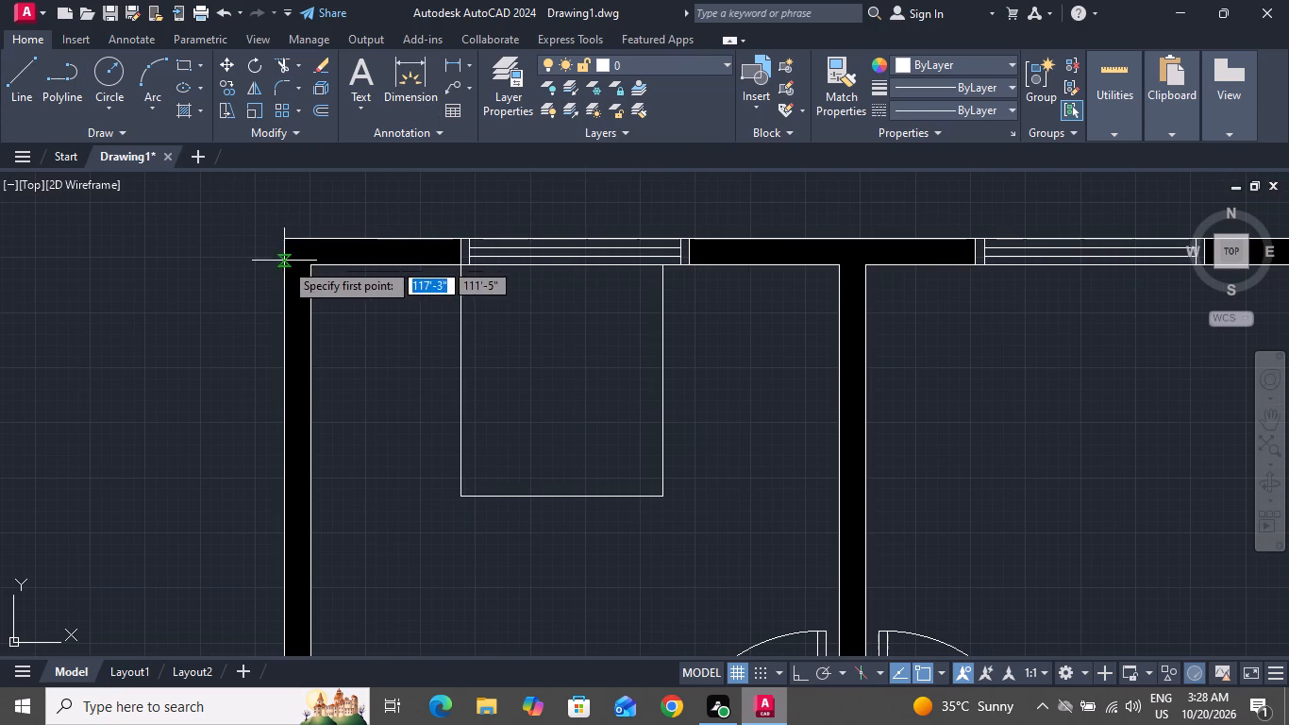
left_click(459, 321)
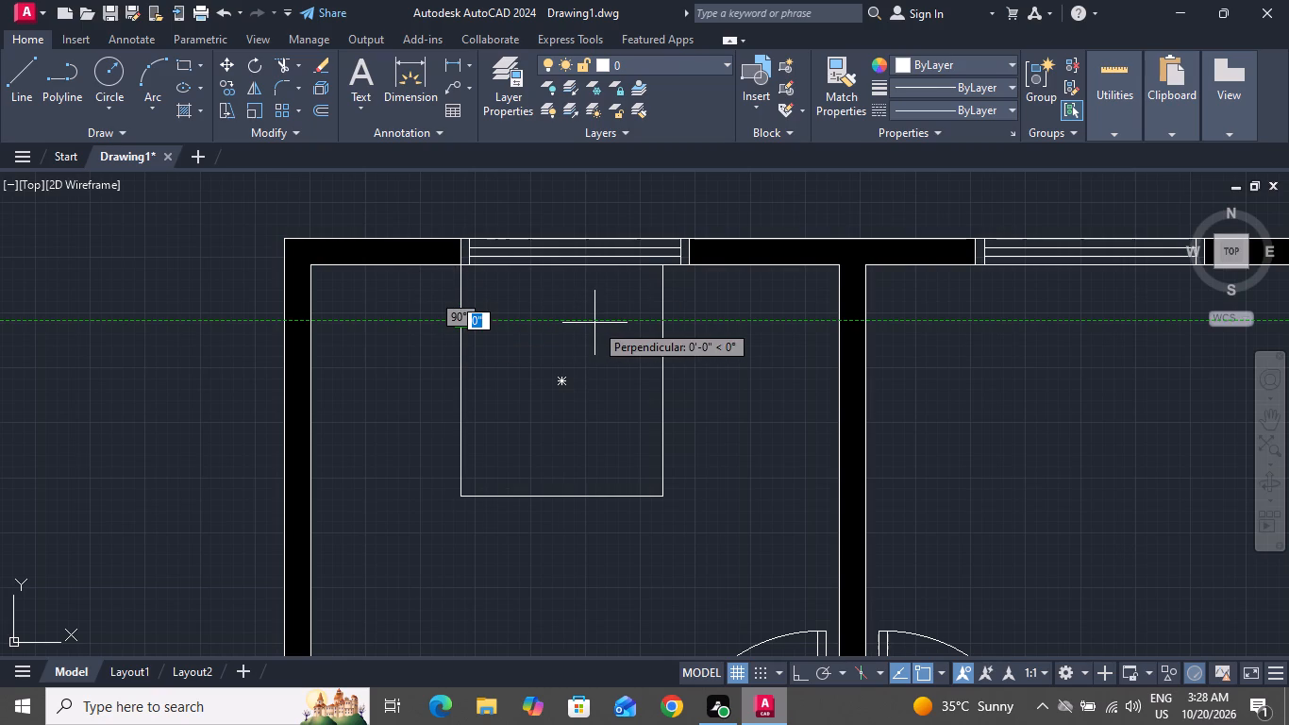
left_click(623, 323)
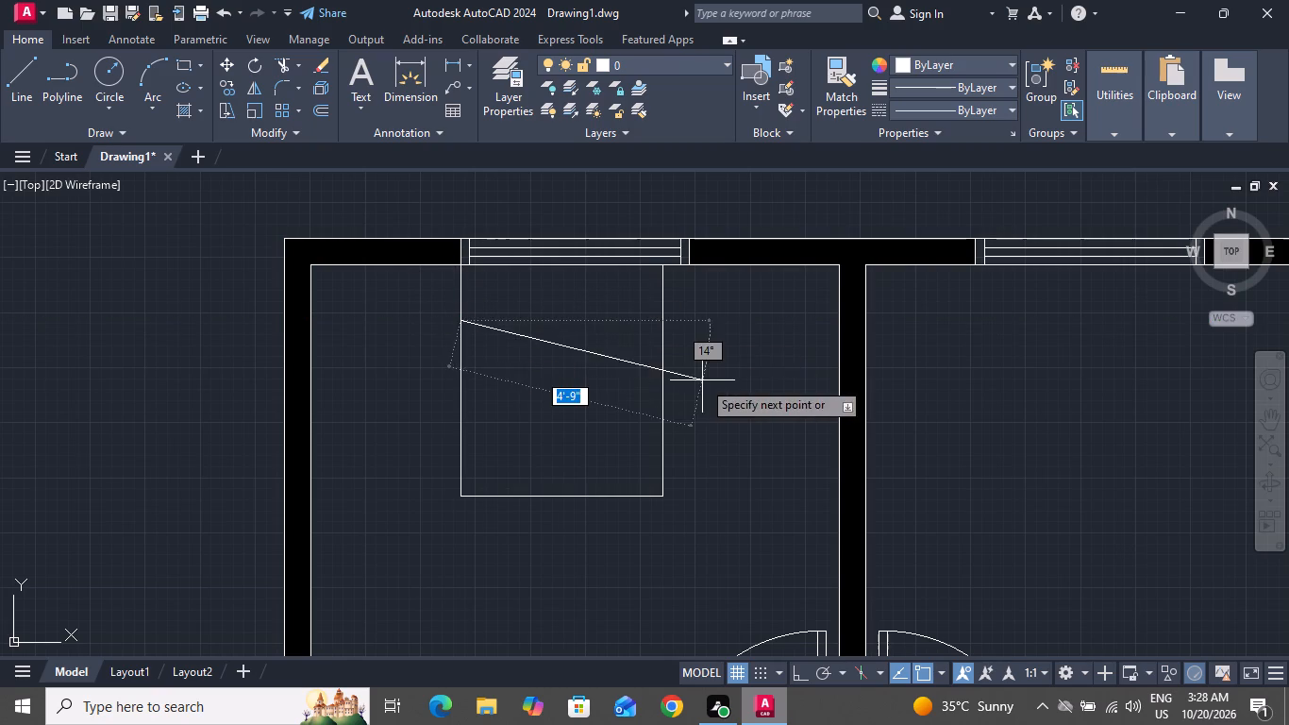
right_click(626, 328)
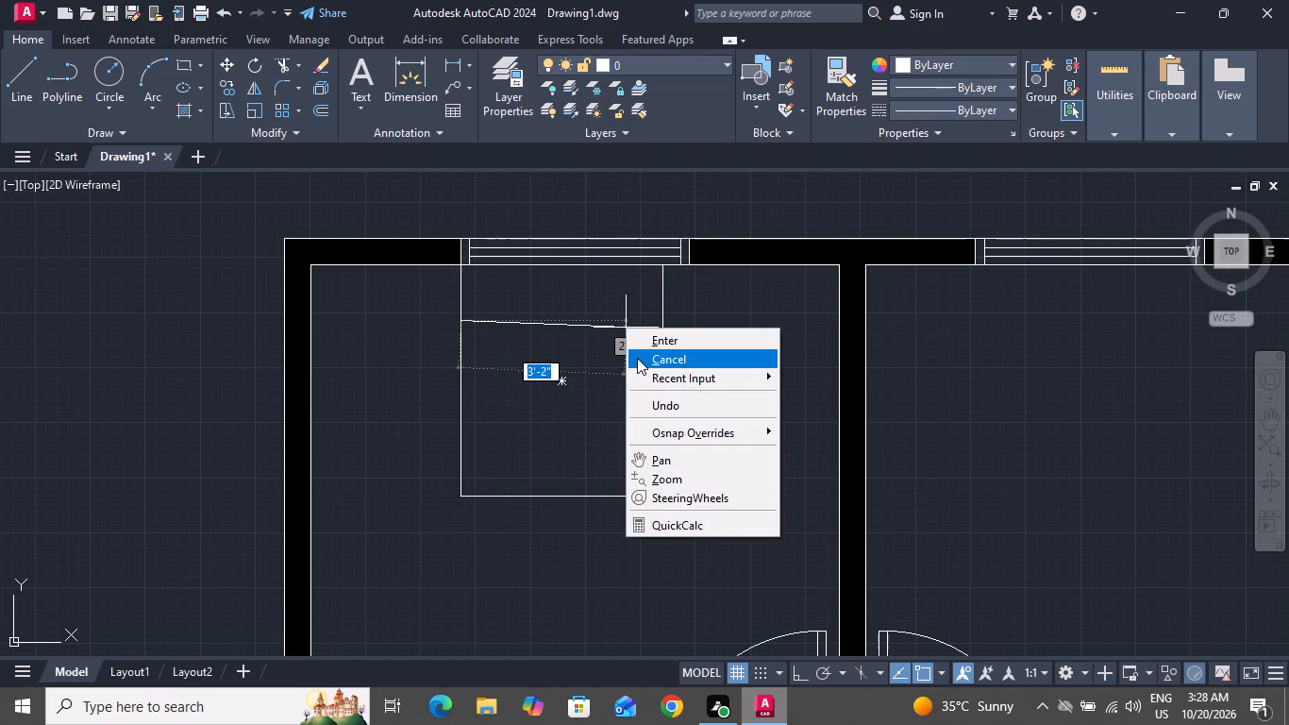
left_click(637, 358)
Draw a horizontal sheet line across the upper part of the bed, ending in a triangular fold that touches the bed's right edge.
left_click(32, 73)
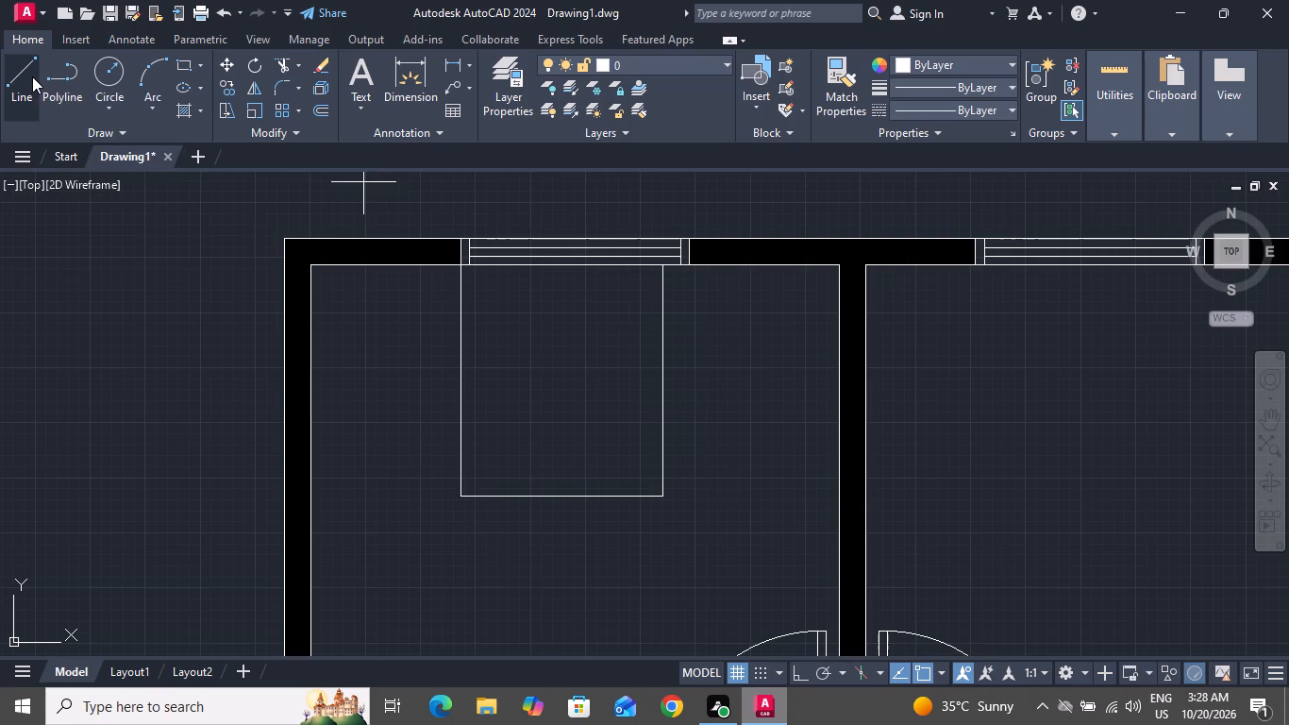
left_click(490, 325)
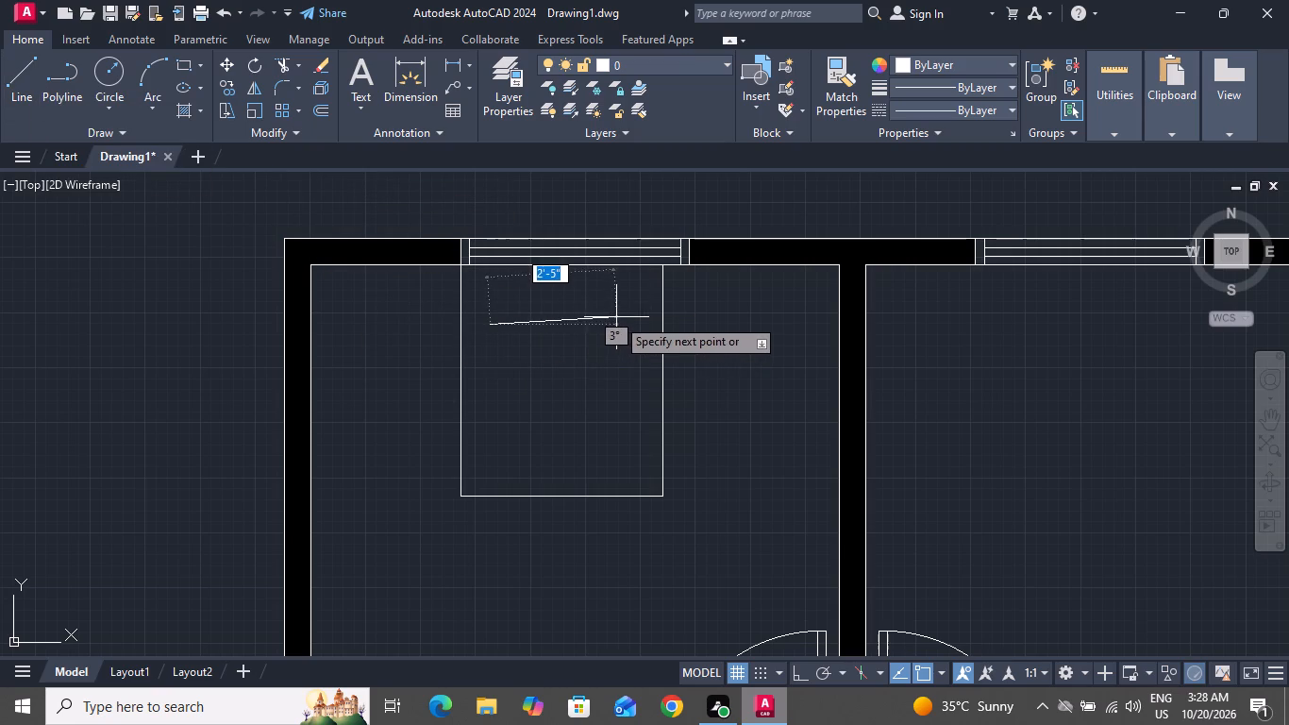
left_click(798, 673)
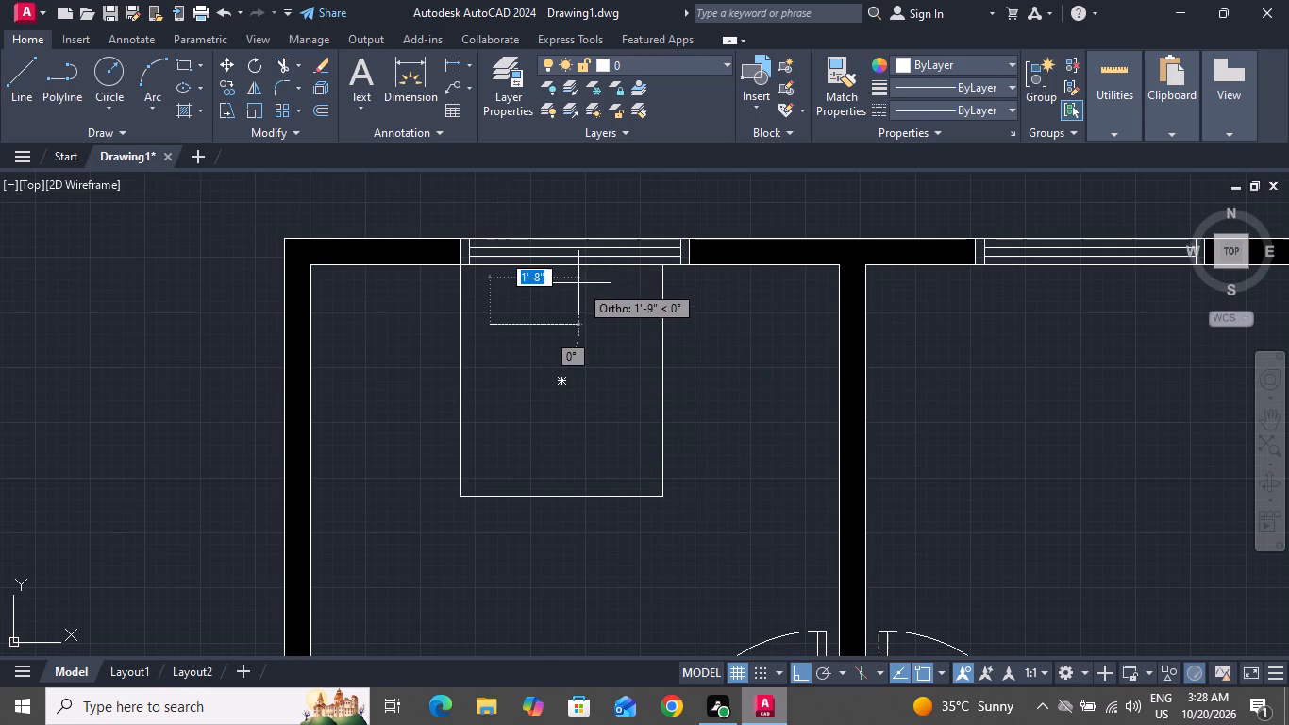
left_click(625, 323)
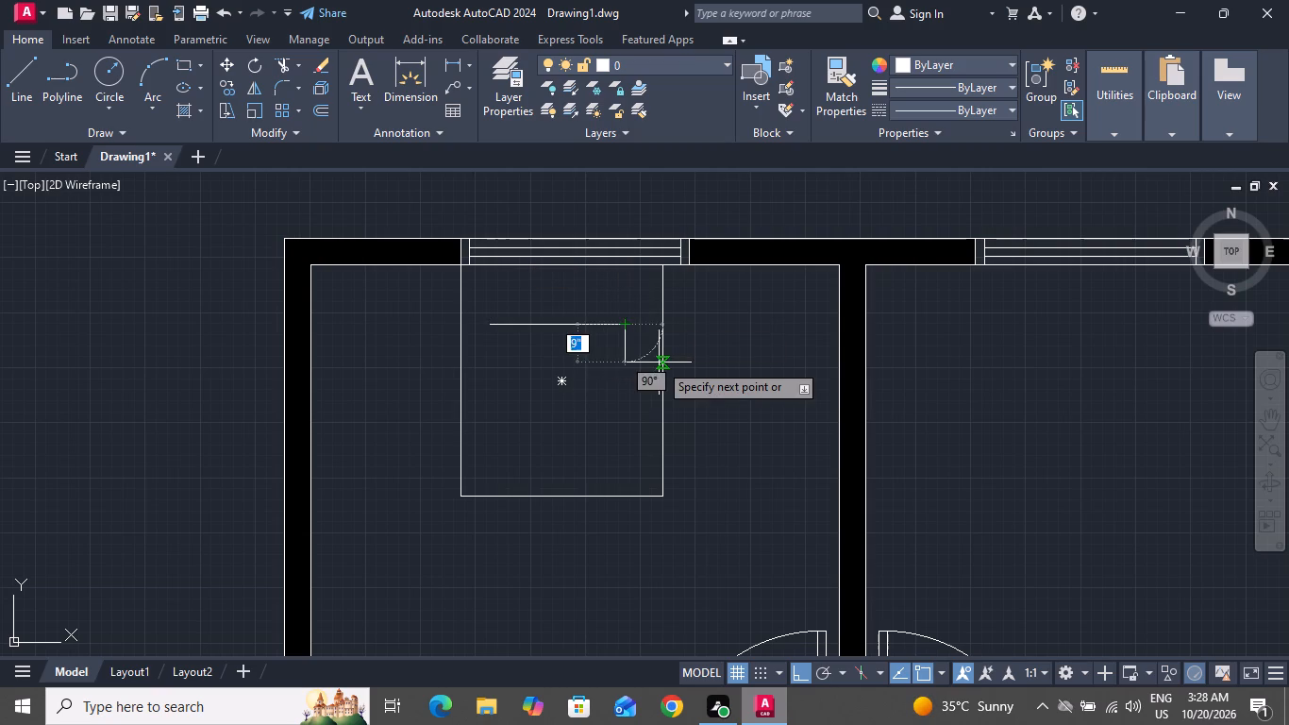
left_click(661, 360)
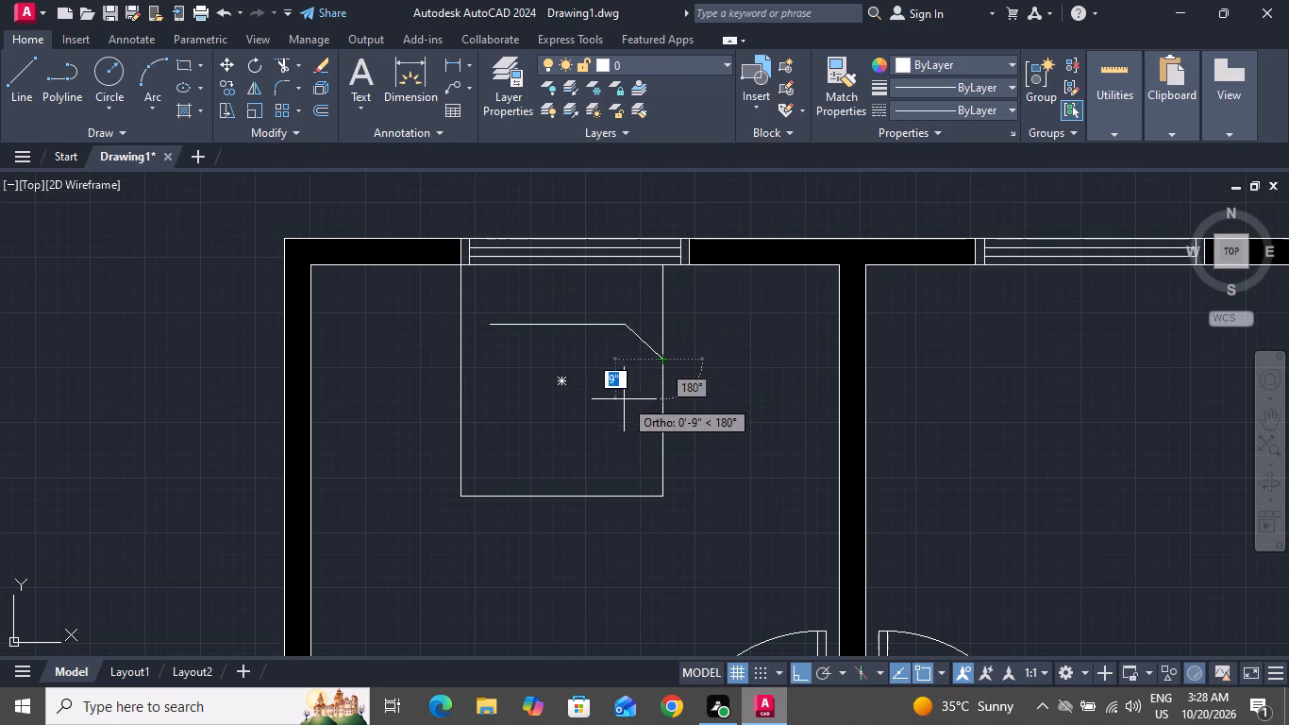
left_click(809, 674)
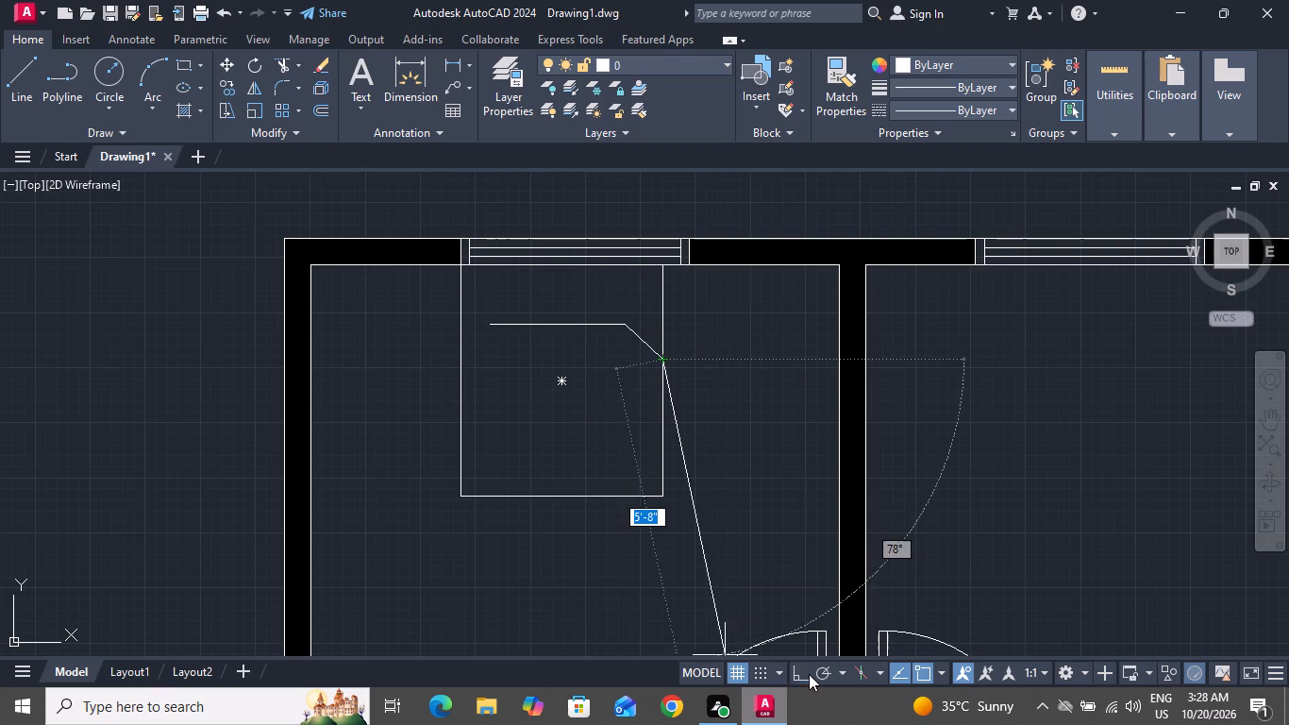
left_click(617, 389)
left_click(623, 327)
right_click(625, 322)
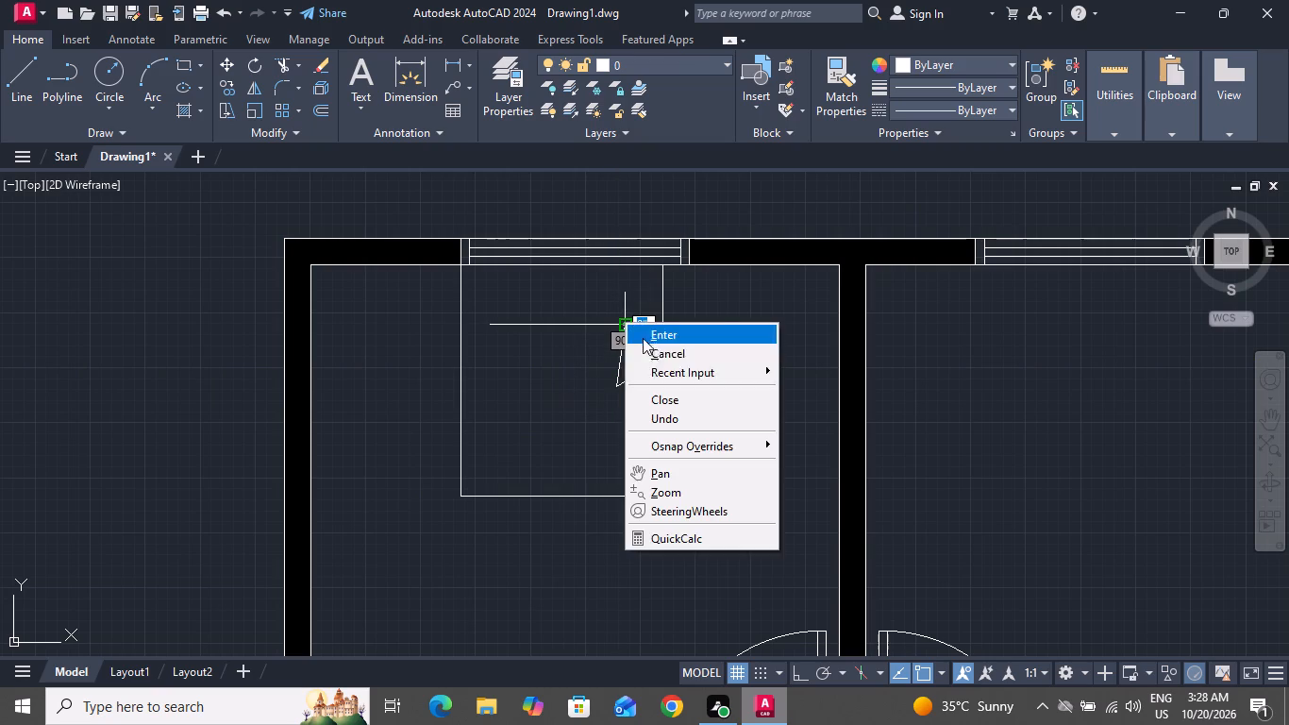
left_click(656, 354)
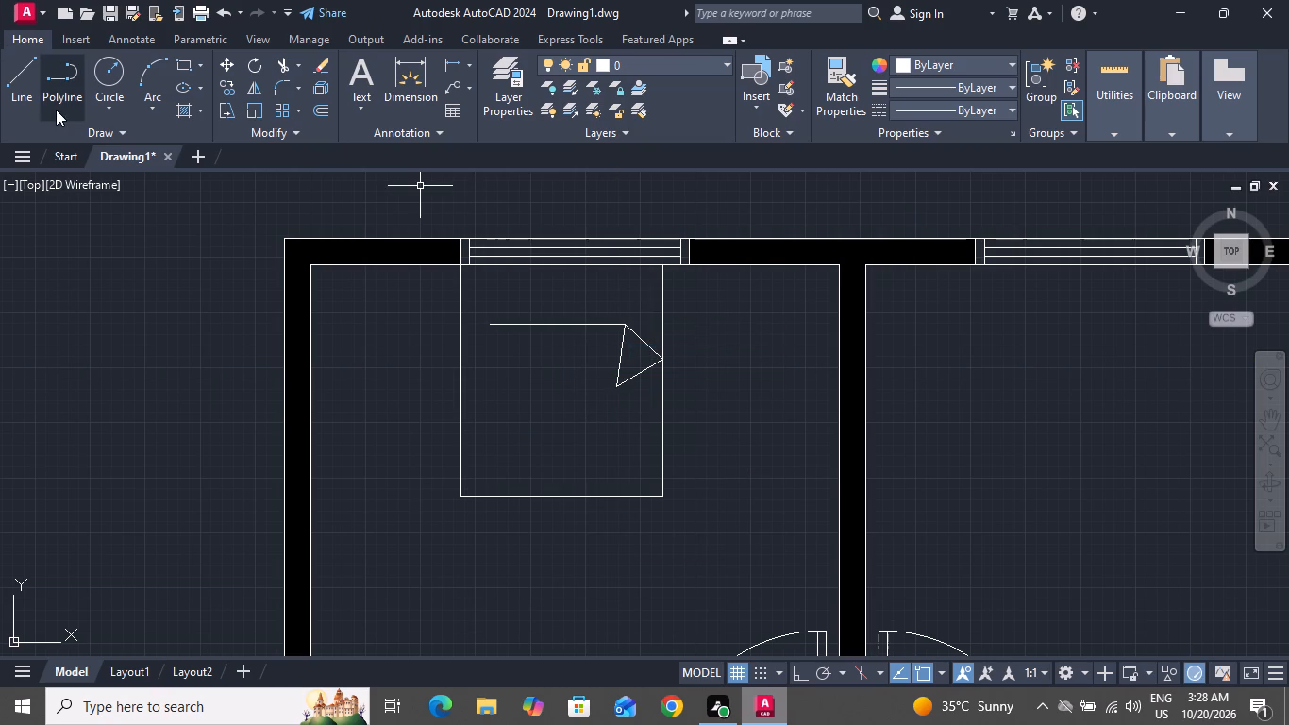
Draw a matching triangular fold from the sheet line's left end, touching the bed's left edge.
left_click(56, 110)
left_click(6, 68)
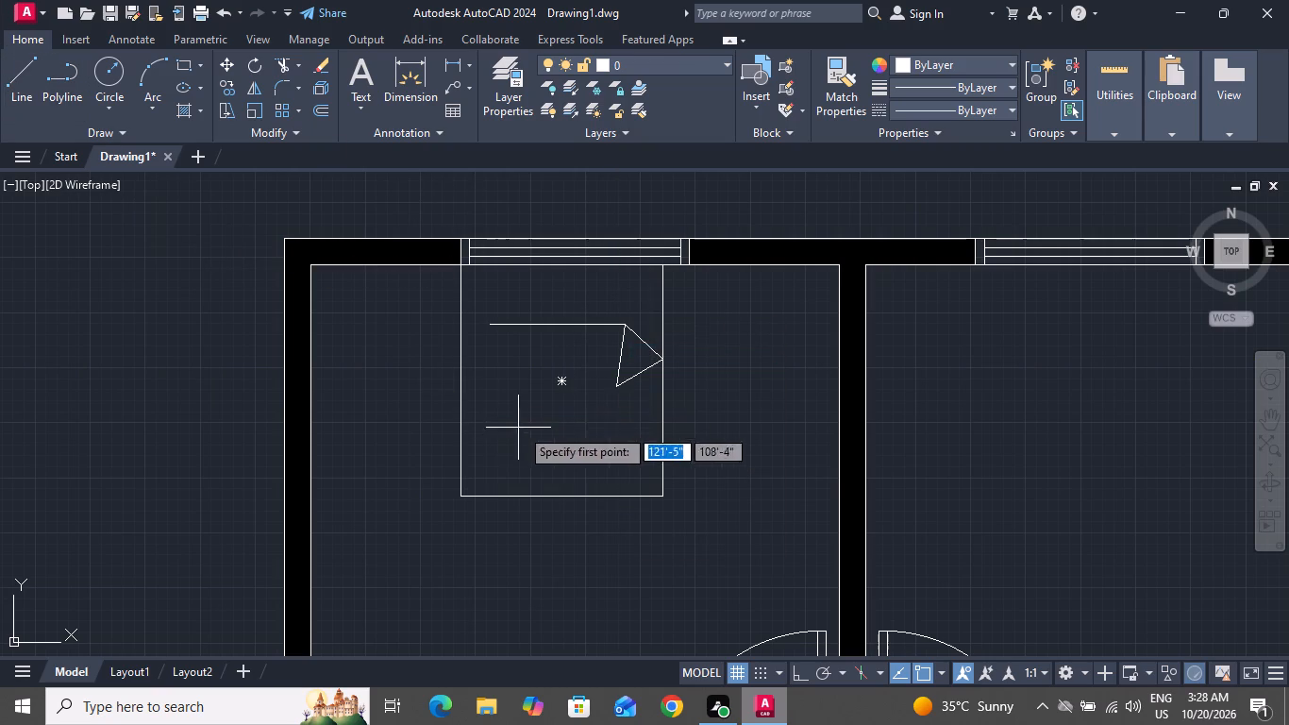
left_click_drag(486, 329, 473, 333)
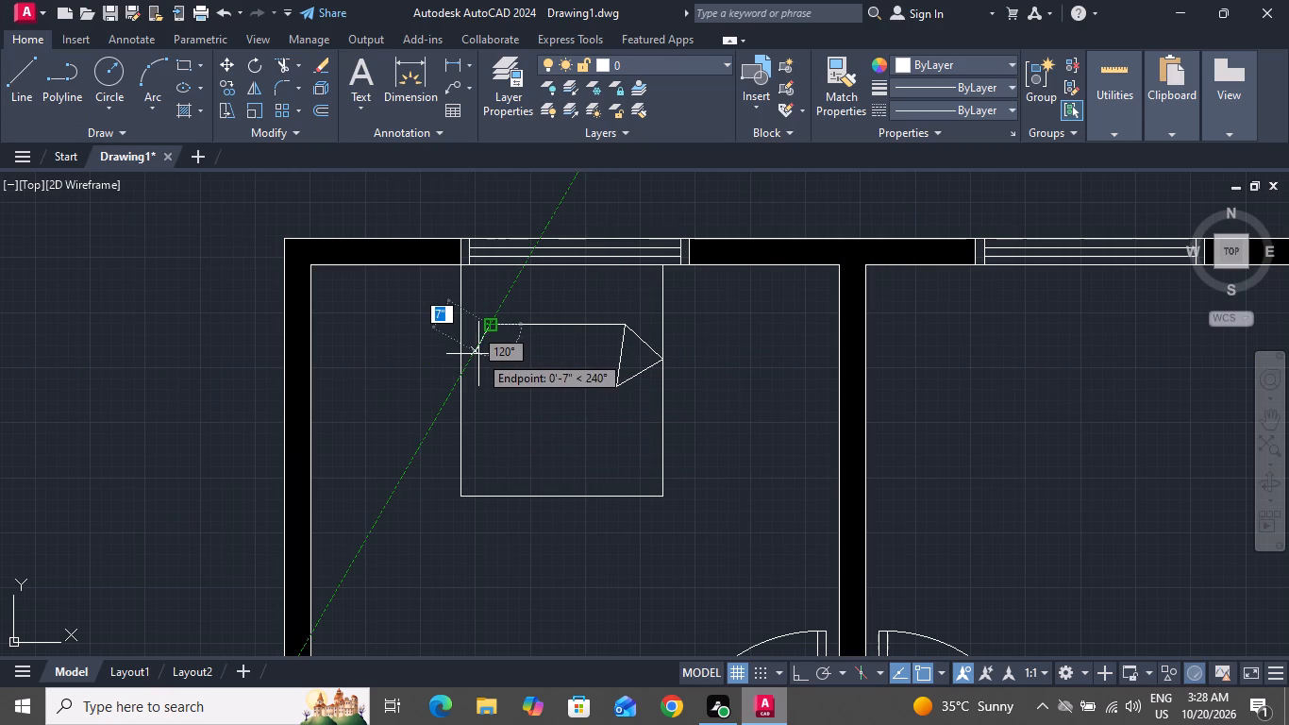
left_click(462, 369)
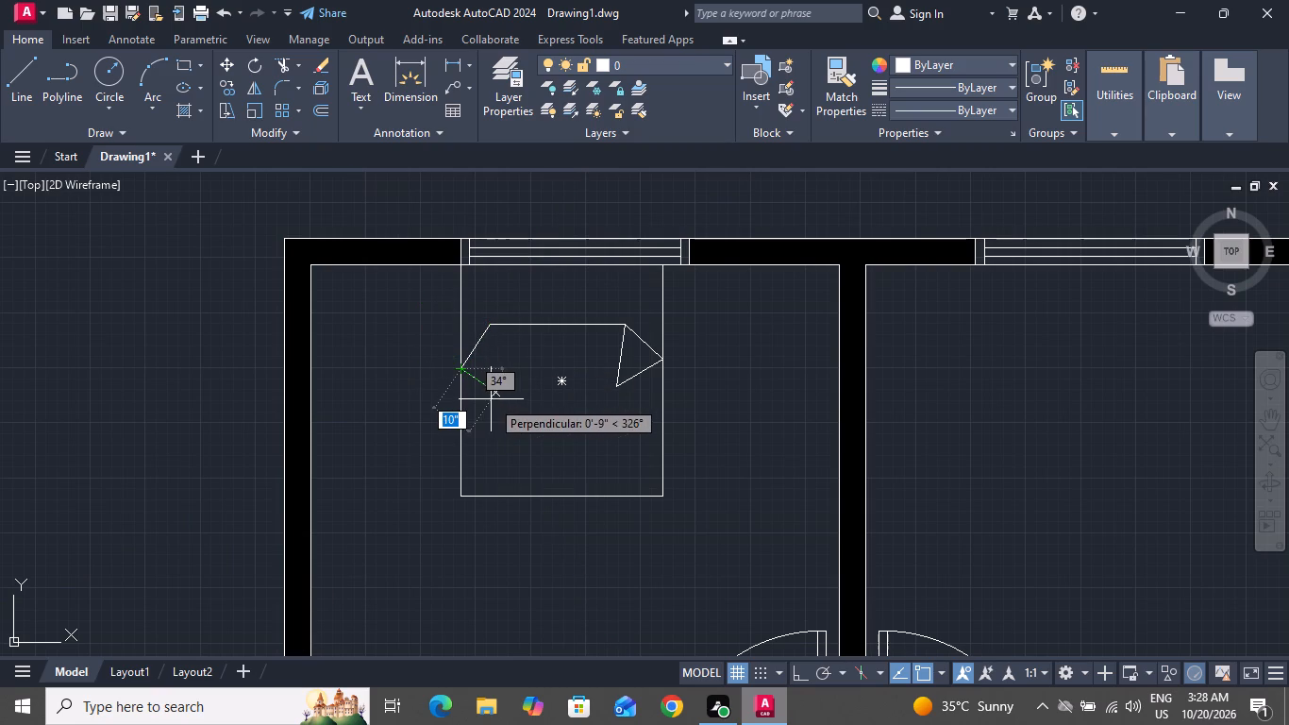
left_click(502, 398)
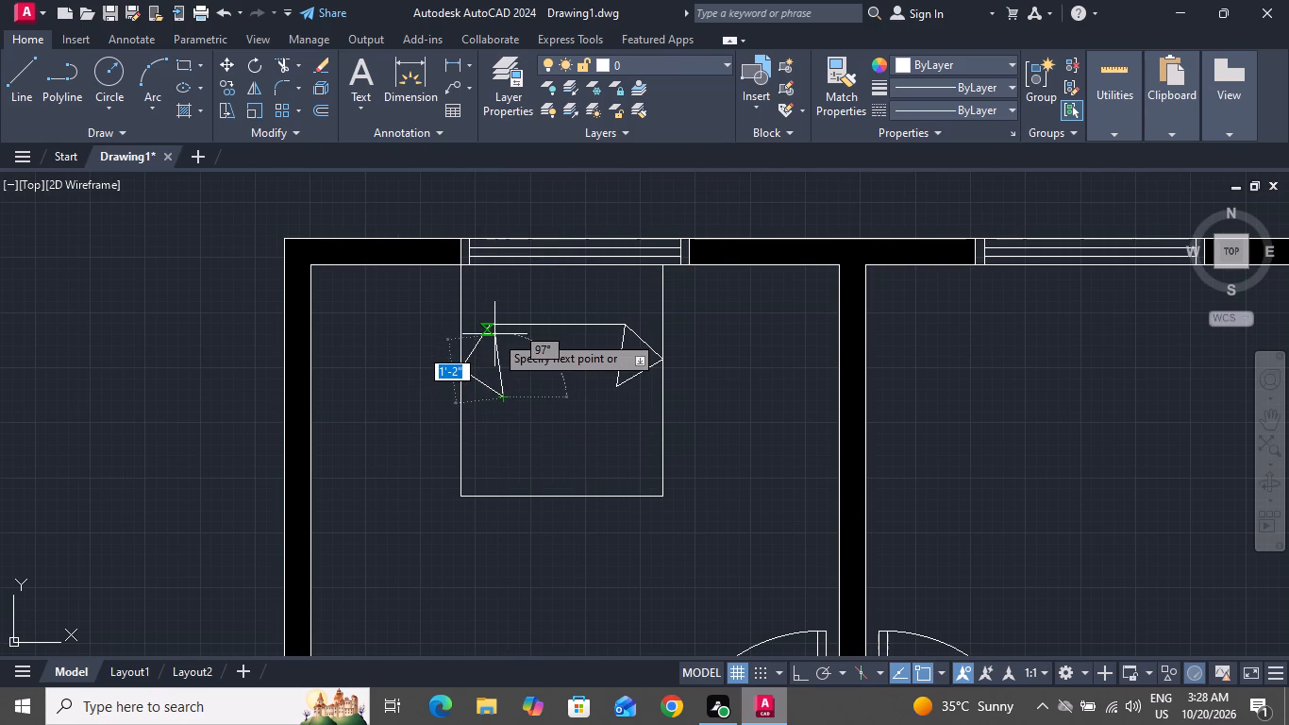
left_click(493, 329)
right_click(493, 328)
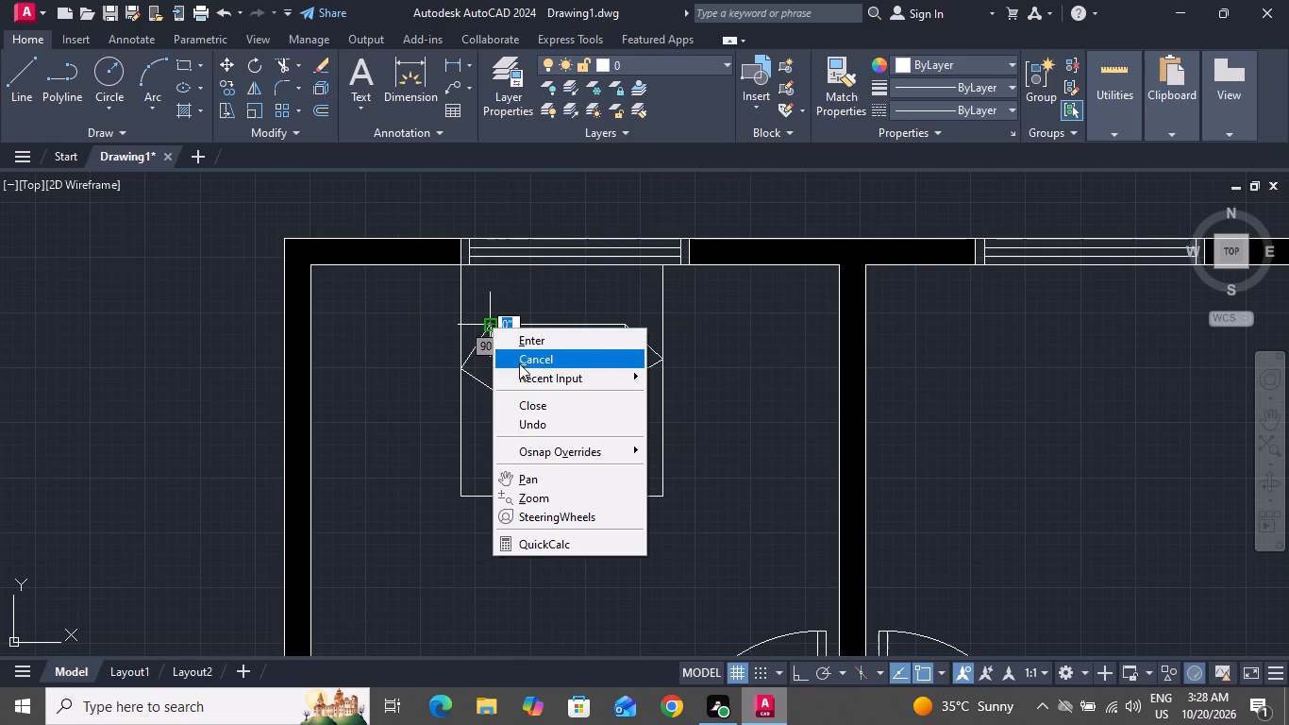
left_click(519, 363)
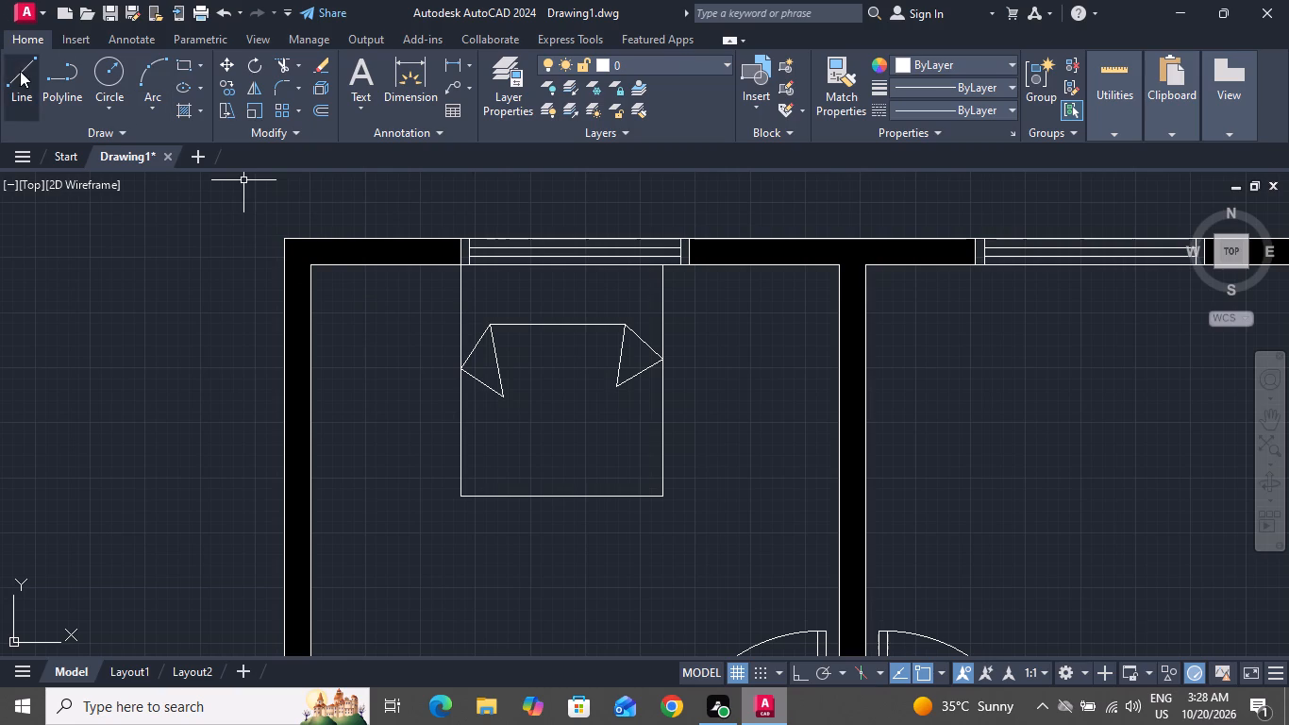
Draw a second line about 2'-6" long just below the sheet line, between the two triangular folds.
left_click(20, 71)
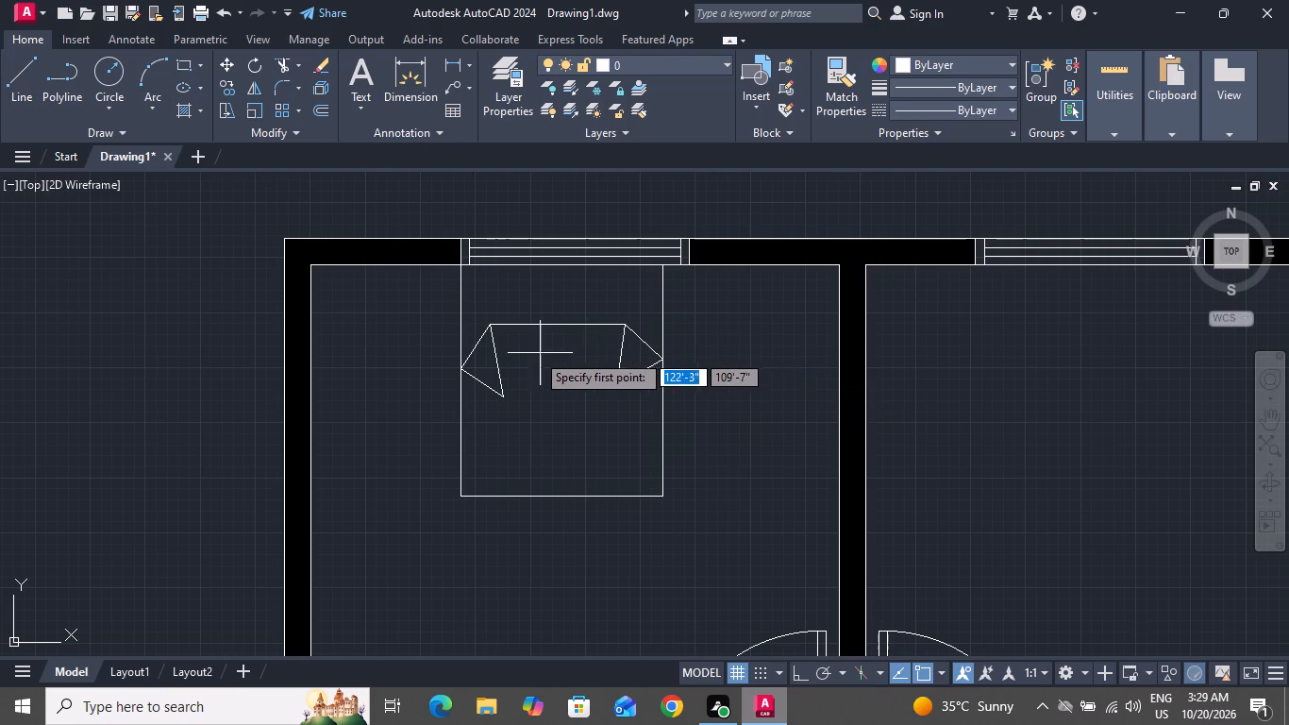
scroll(527, 352, "up", 2)
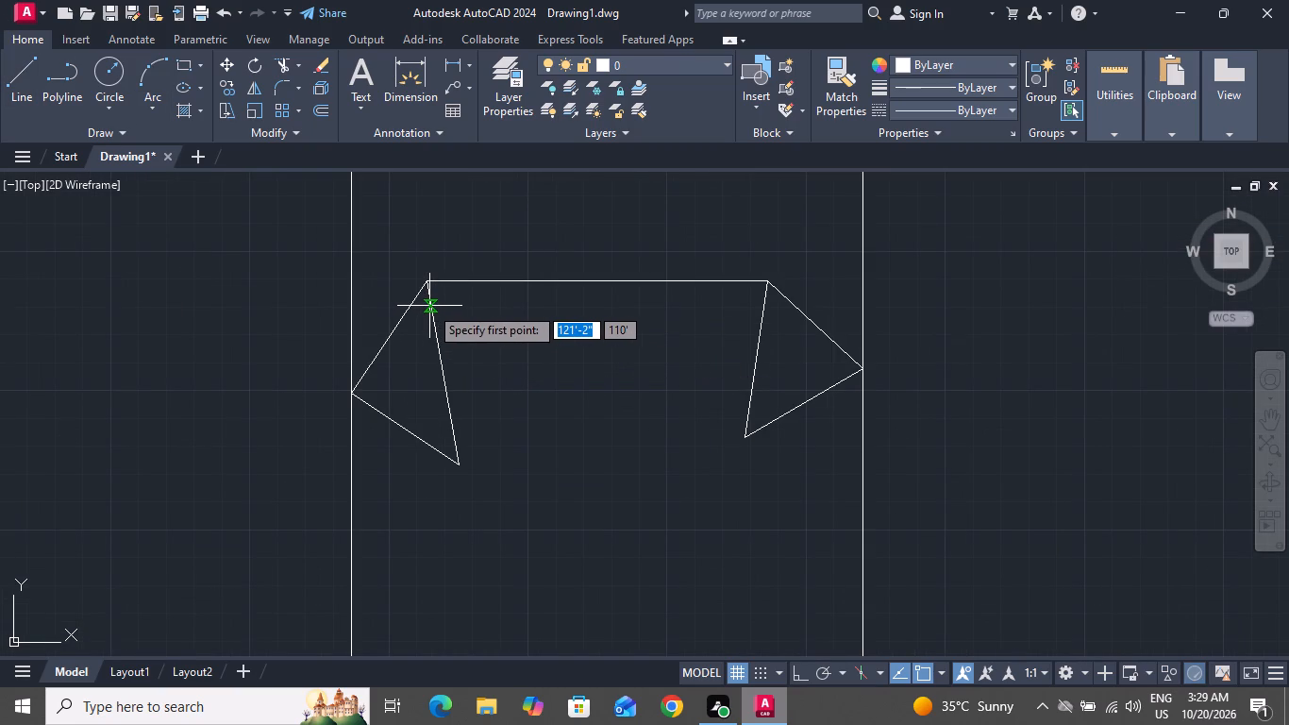
left_click(429, 306)
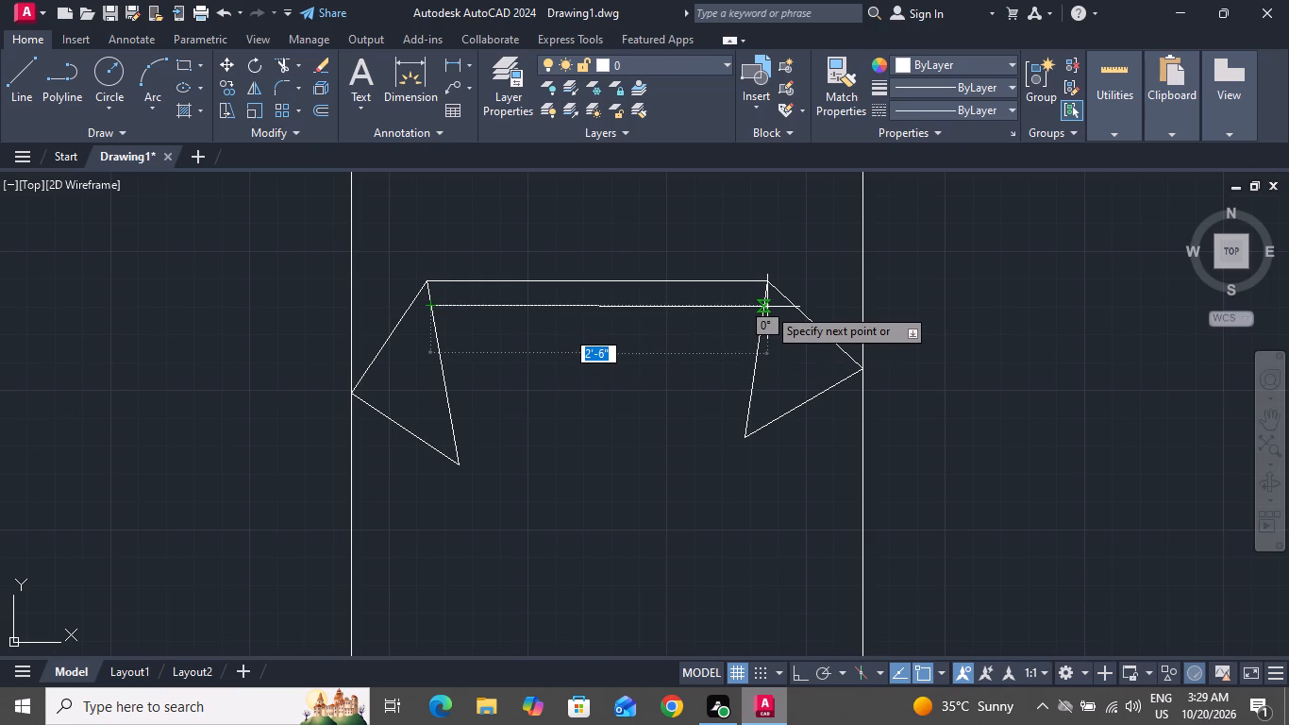
left_click(767, 307)
right_click(767, 307)
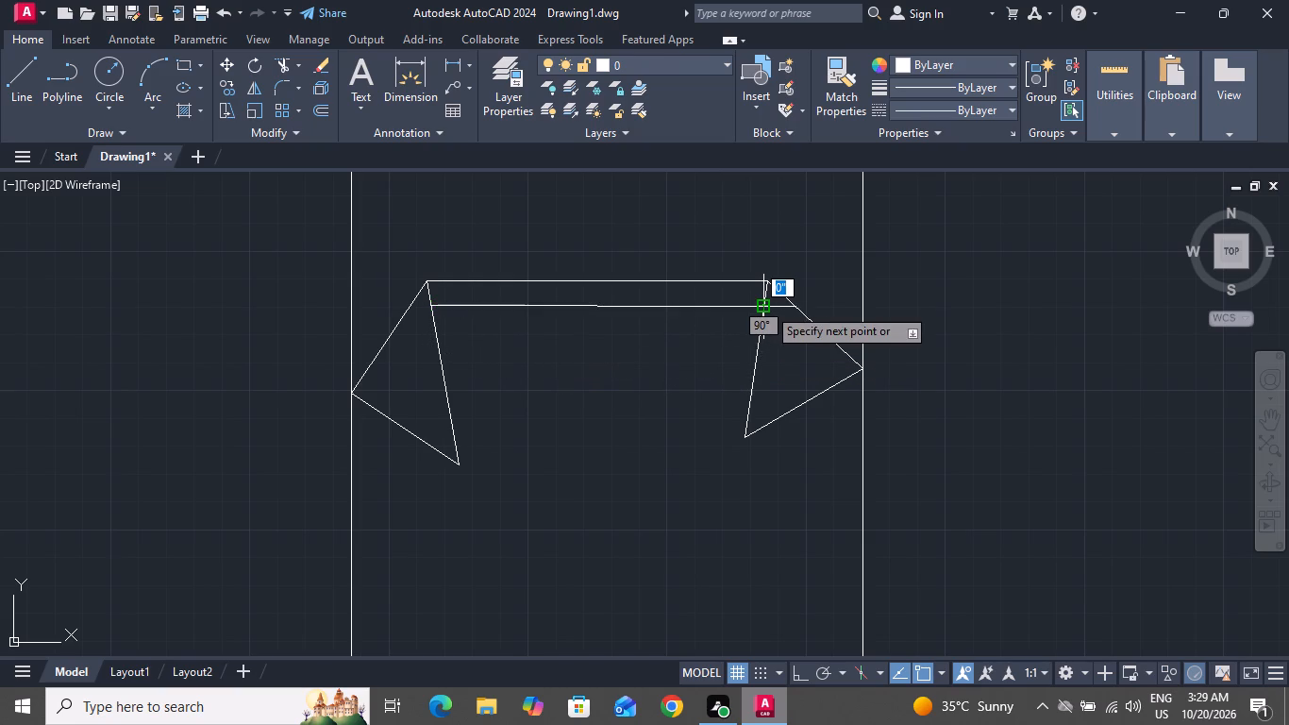
left_click(805, 337)
scroll(767, 430, "down", 2)
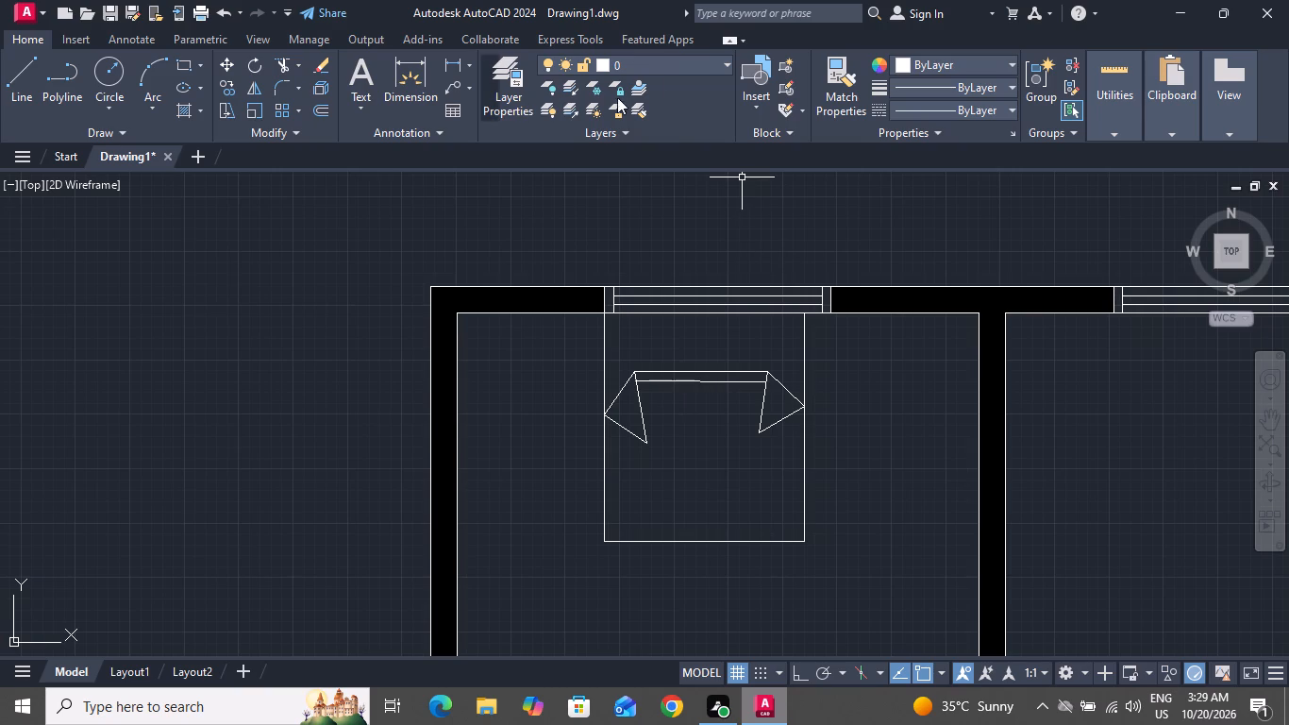
Draw a pillow rectangle about 1'-3" by 7" at the bed's upper left, above the sheet line.
left_click(186, 69)
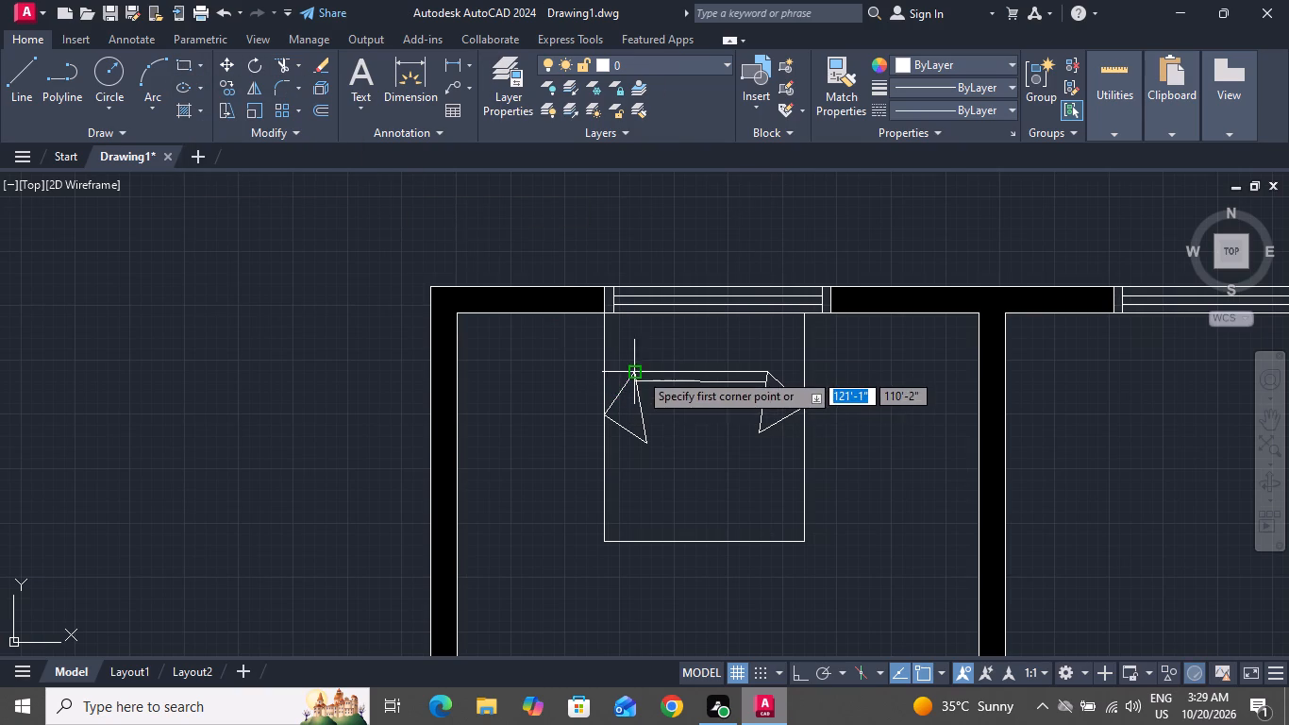
scroll(639, 363, "up", 1)
left_click(610, 309)
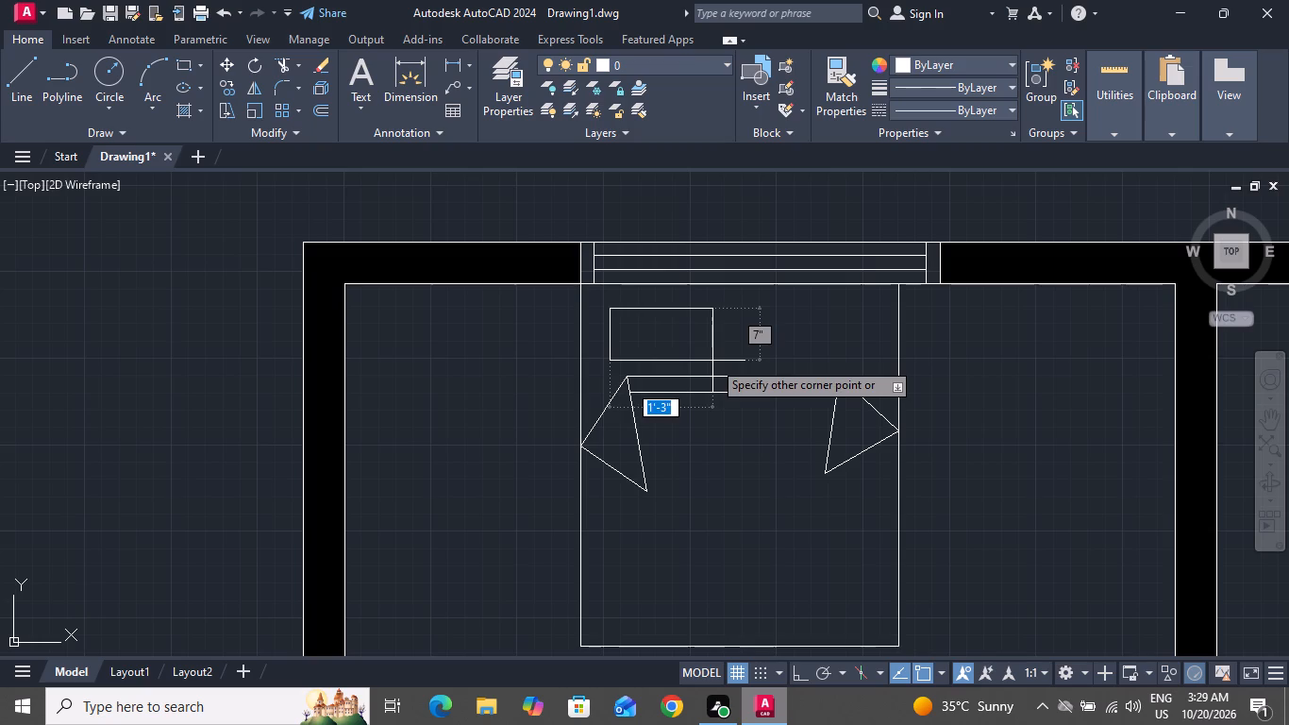
left_click(712, 361)
Copy the pillow rectangle about 1'-8" horizontally to the bed's right half.
left_click(713, 347)
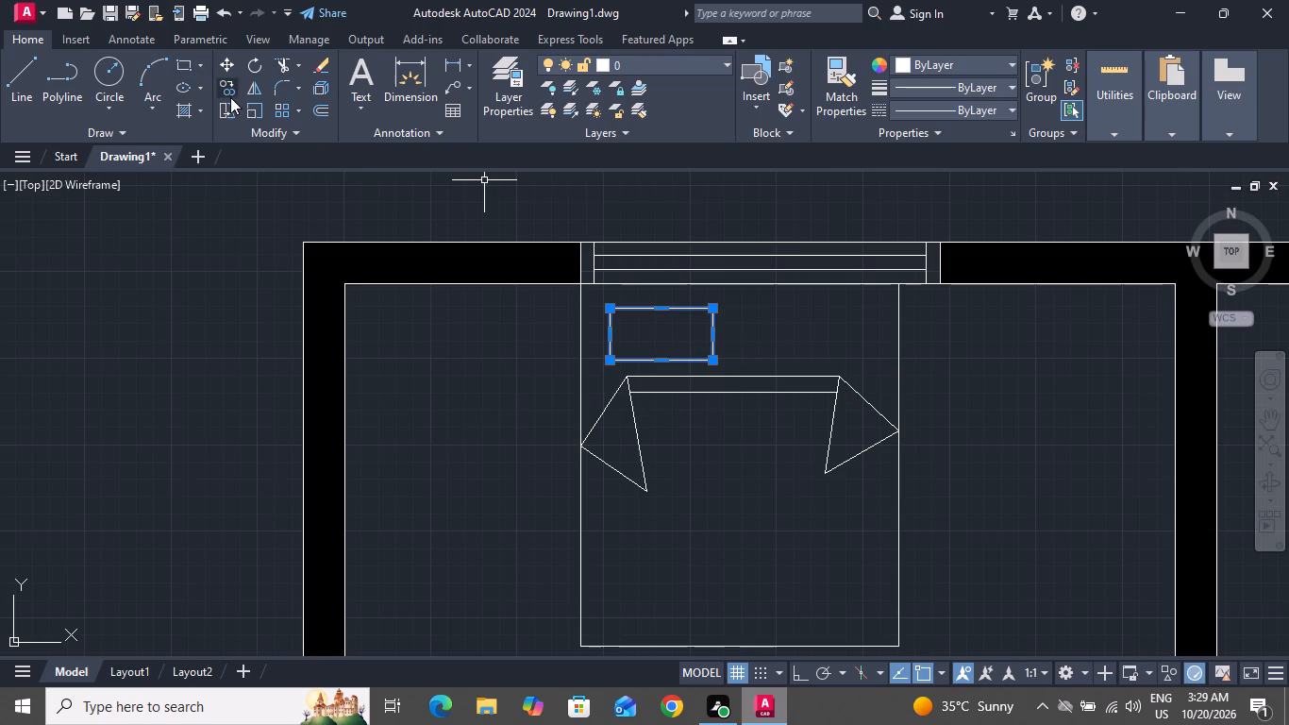
left_click(231, 93)
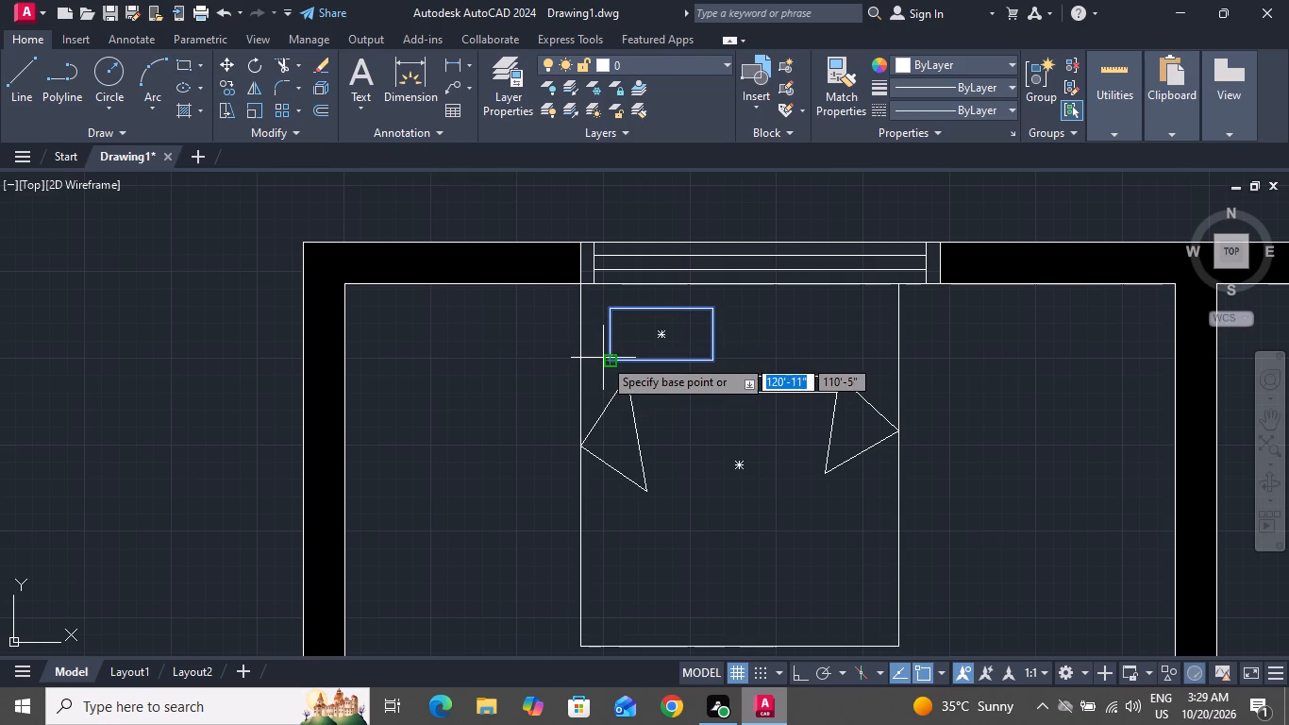
left_click(611, 362)
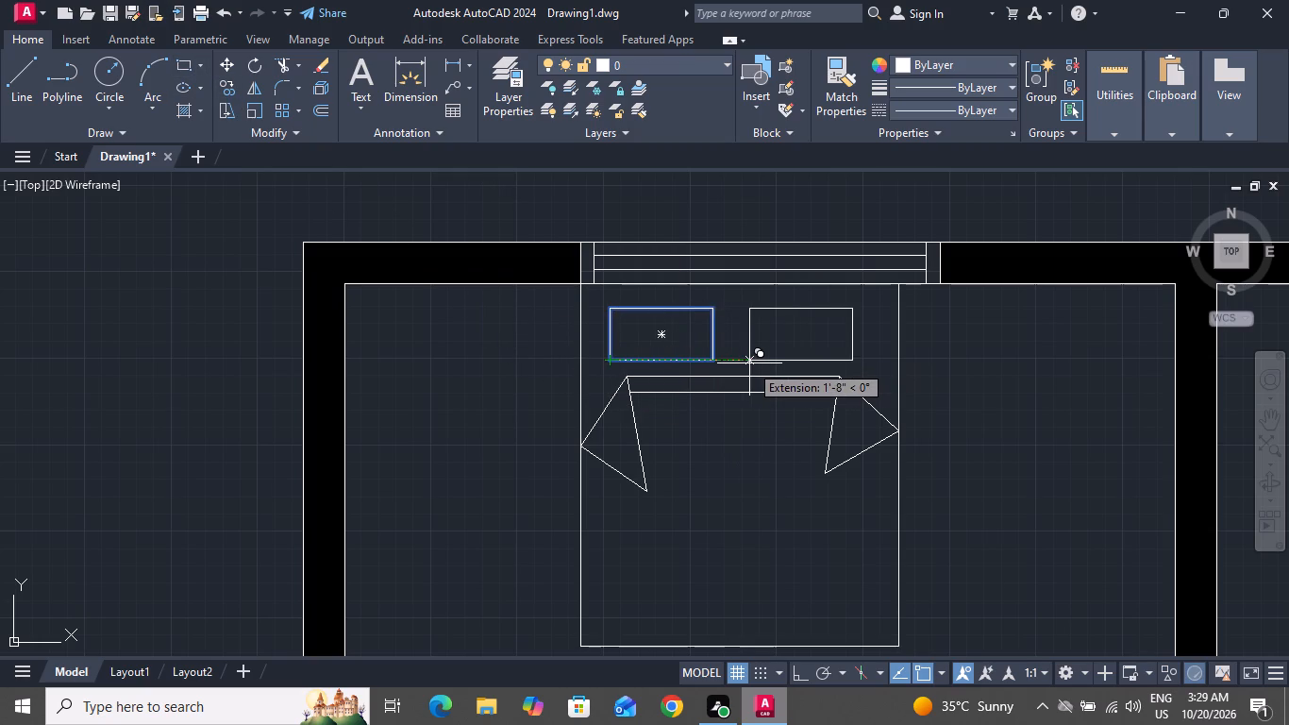
left_click(755, 363)
scroll(759, 364, "up", 1)
right_click(759, 364)
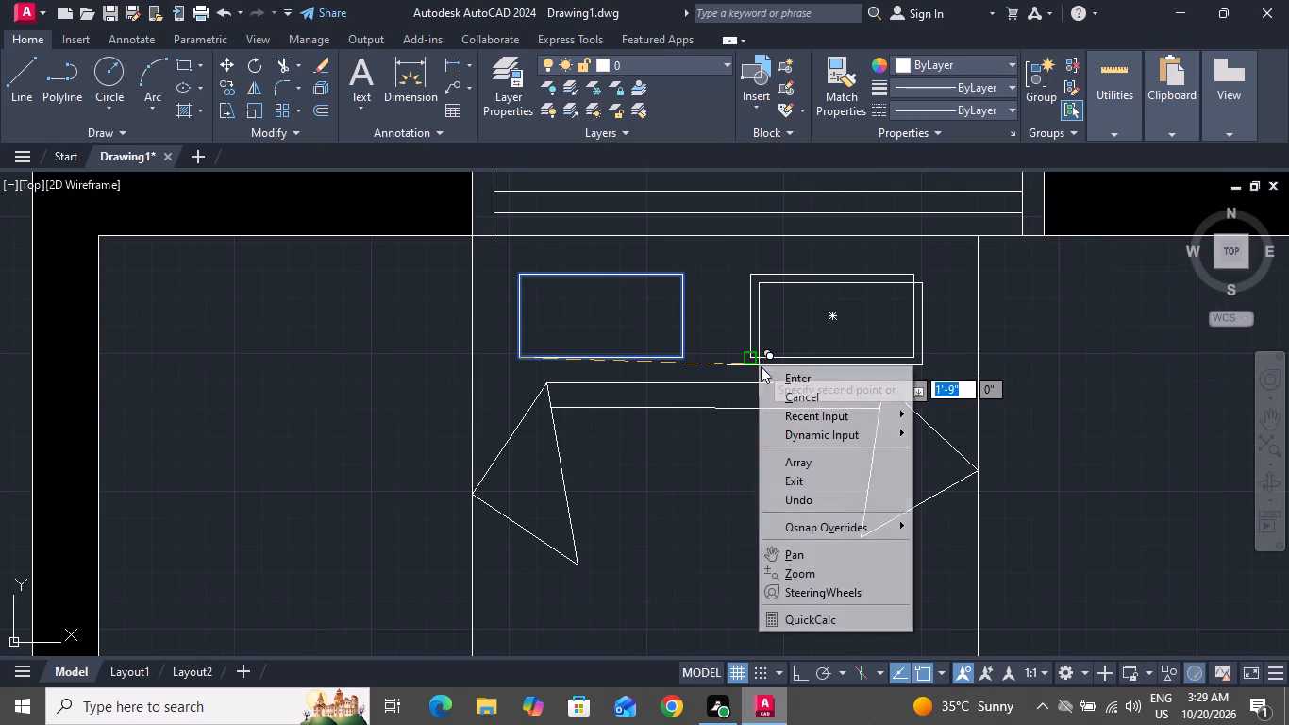
left_click(778, 398)
scroll(738, 436, "down", 2)
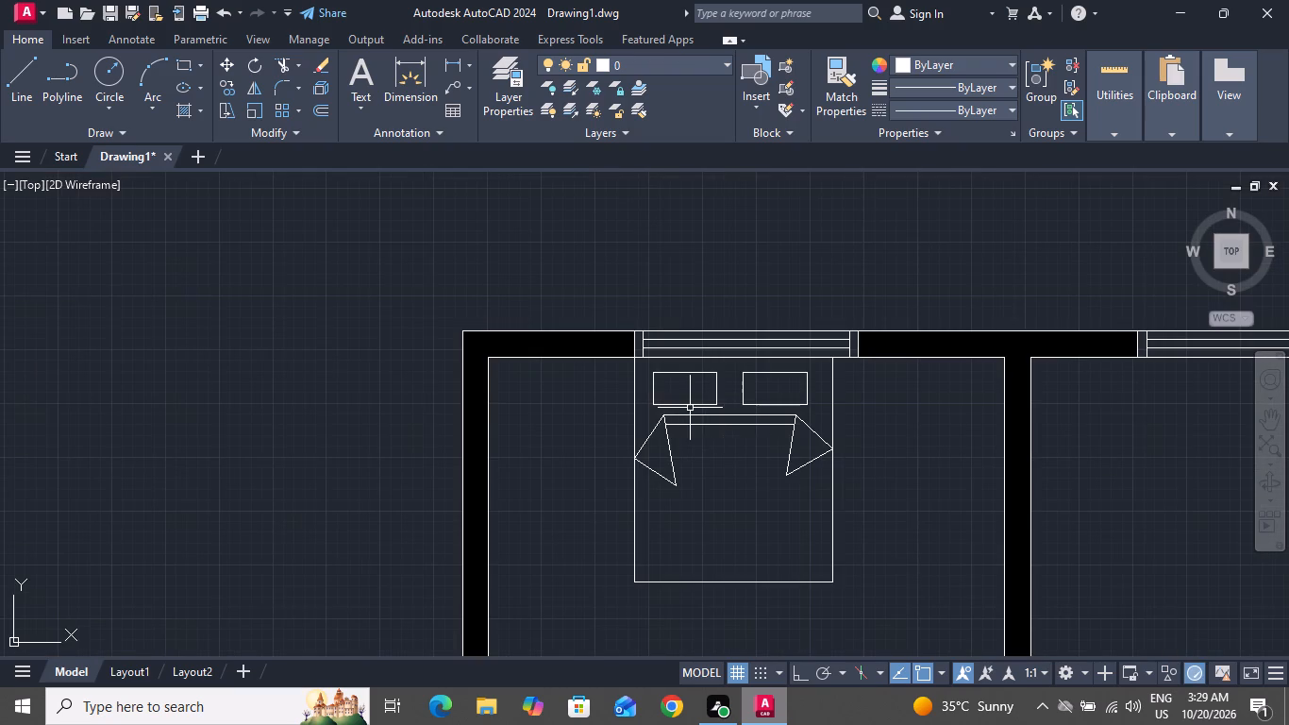
Draw a bedside table rectangle about 10" by 9" in the space between the bed and the left wall.
left_click(175, 65)
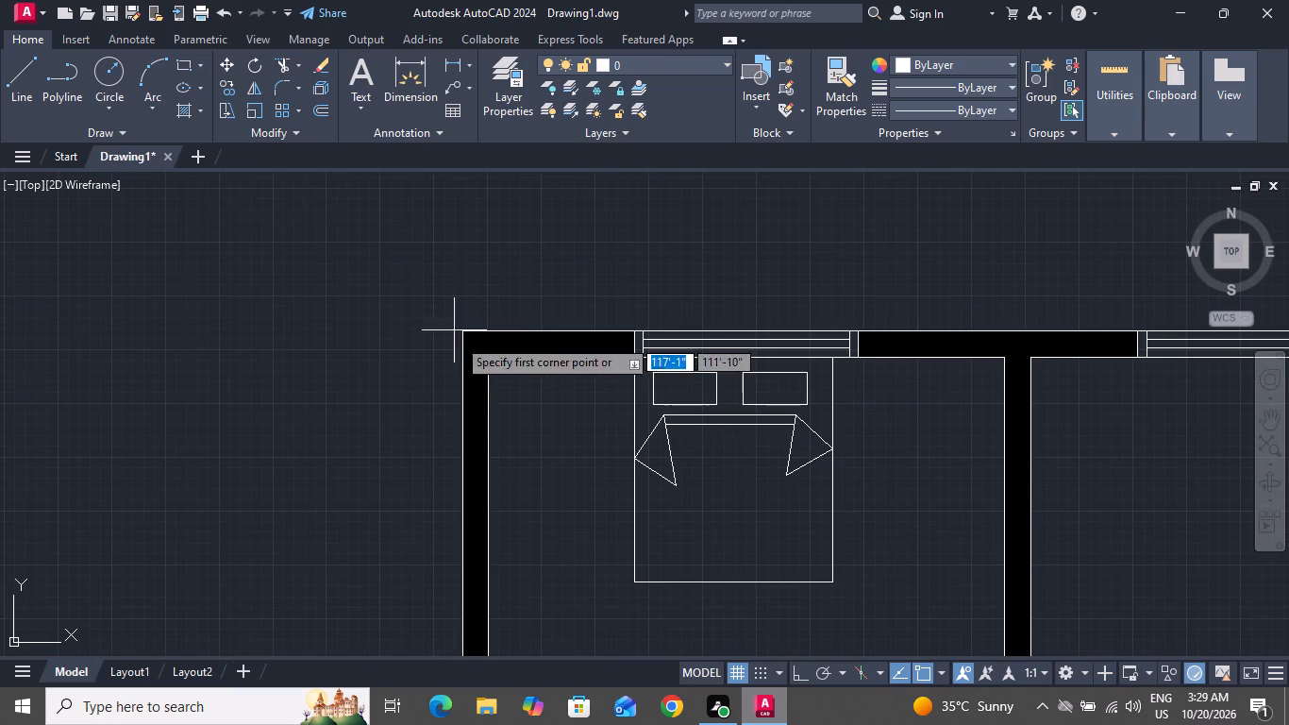
scroll(568, 403, "up", 1)
left_click(625, 370)
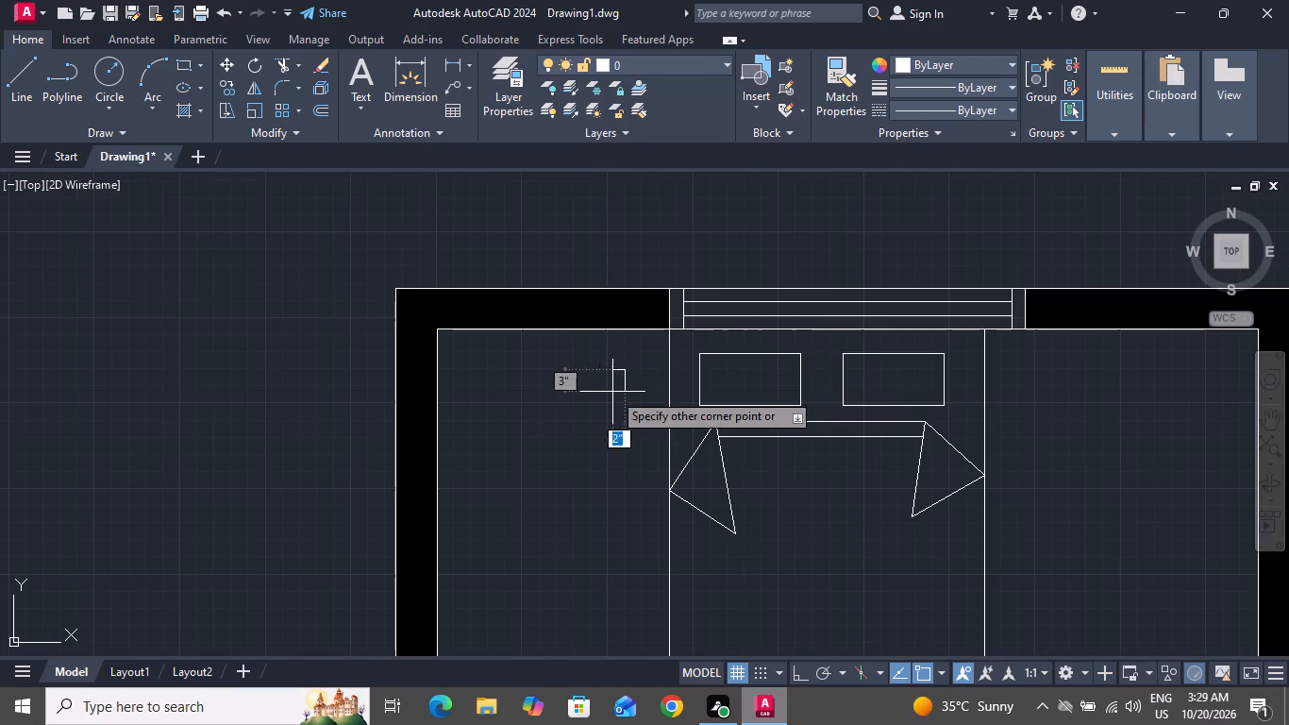
left_click(559, 430)
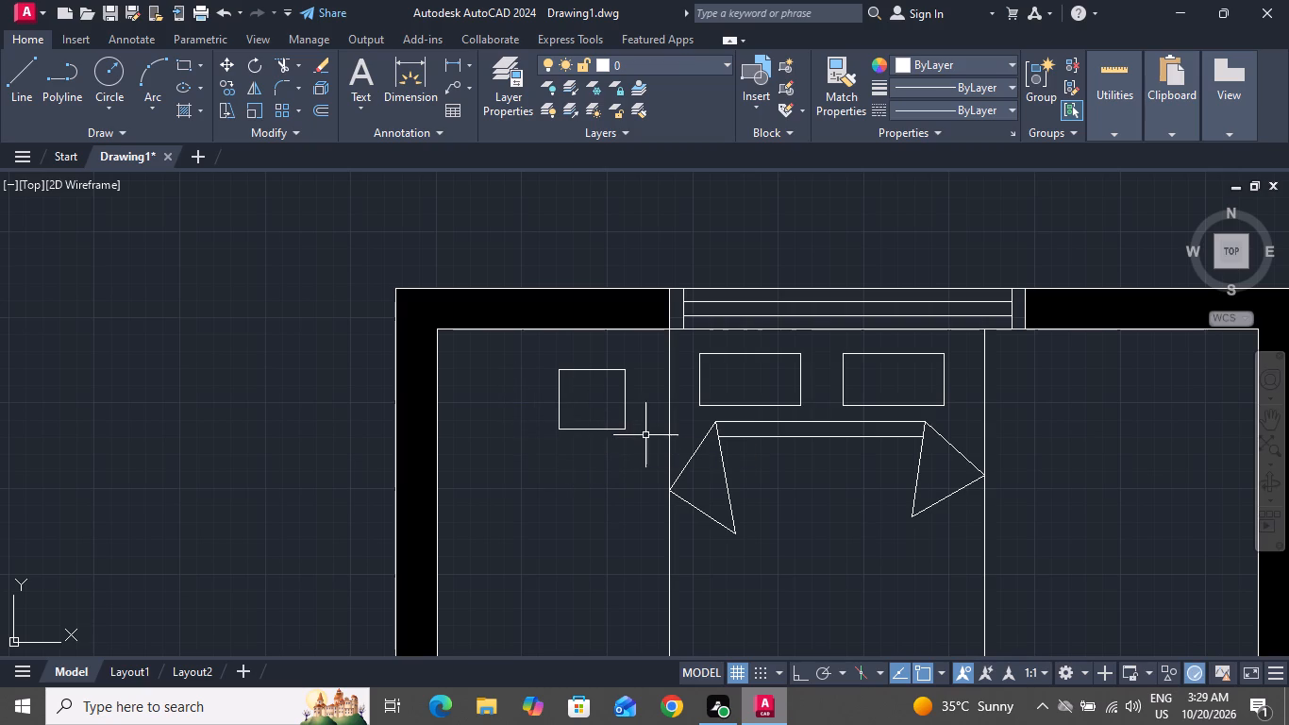
Offset the bedside table rectangle 1" inward.
type("O")
key("space")
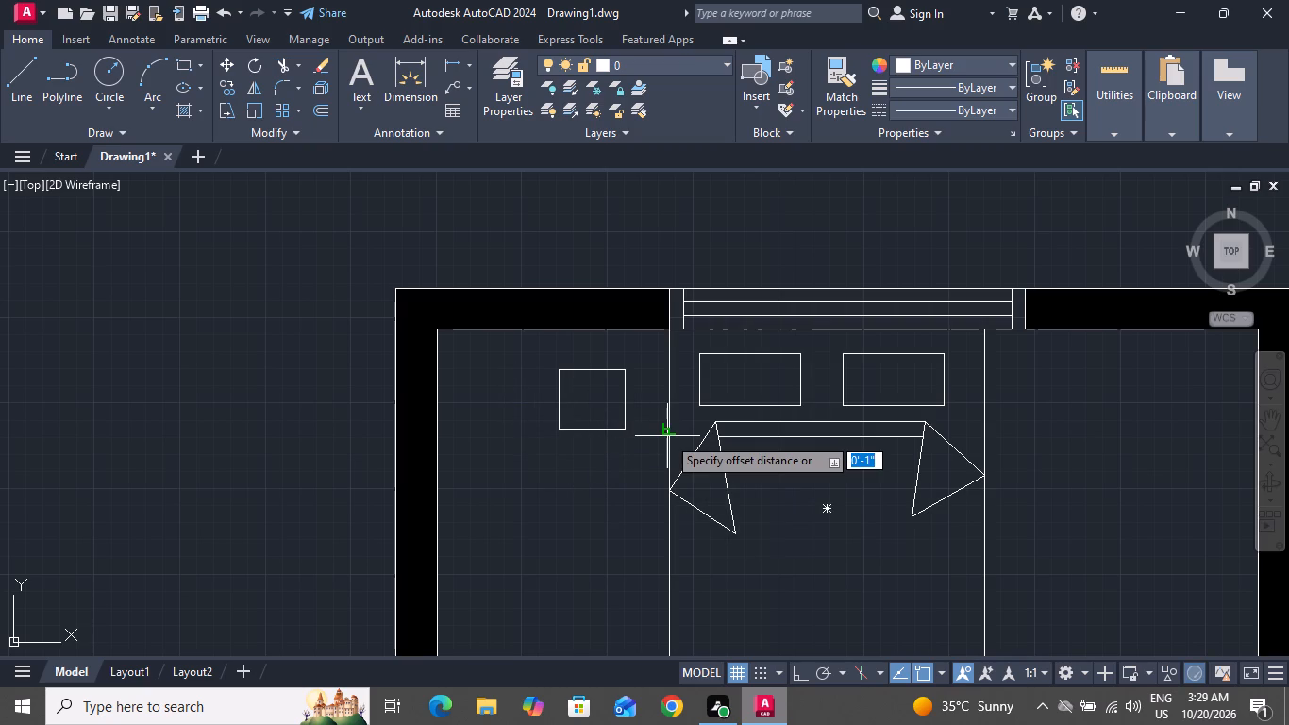
key("1")
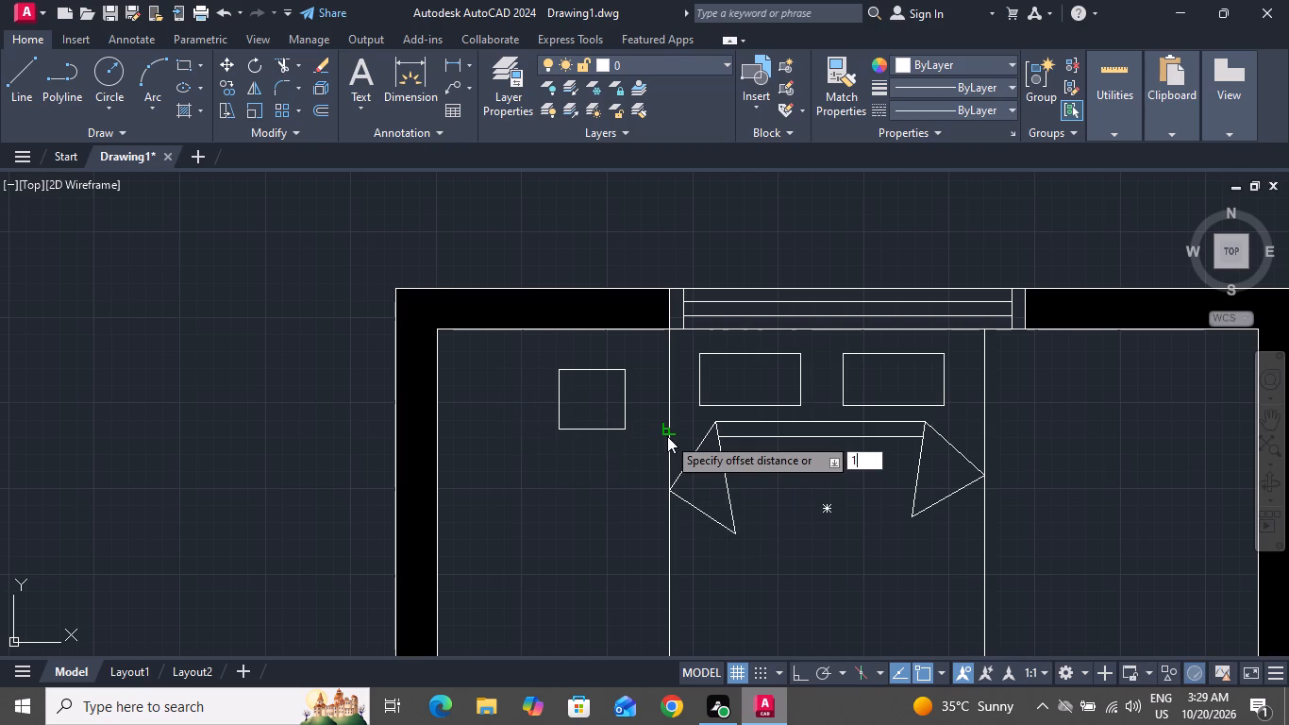
key("shift+quotedbl")
key("Return")
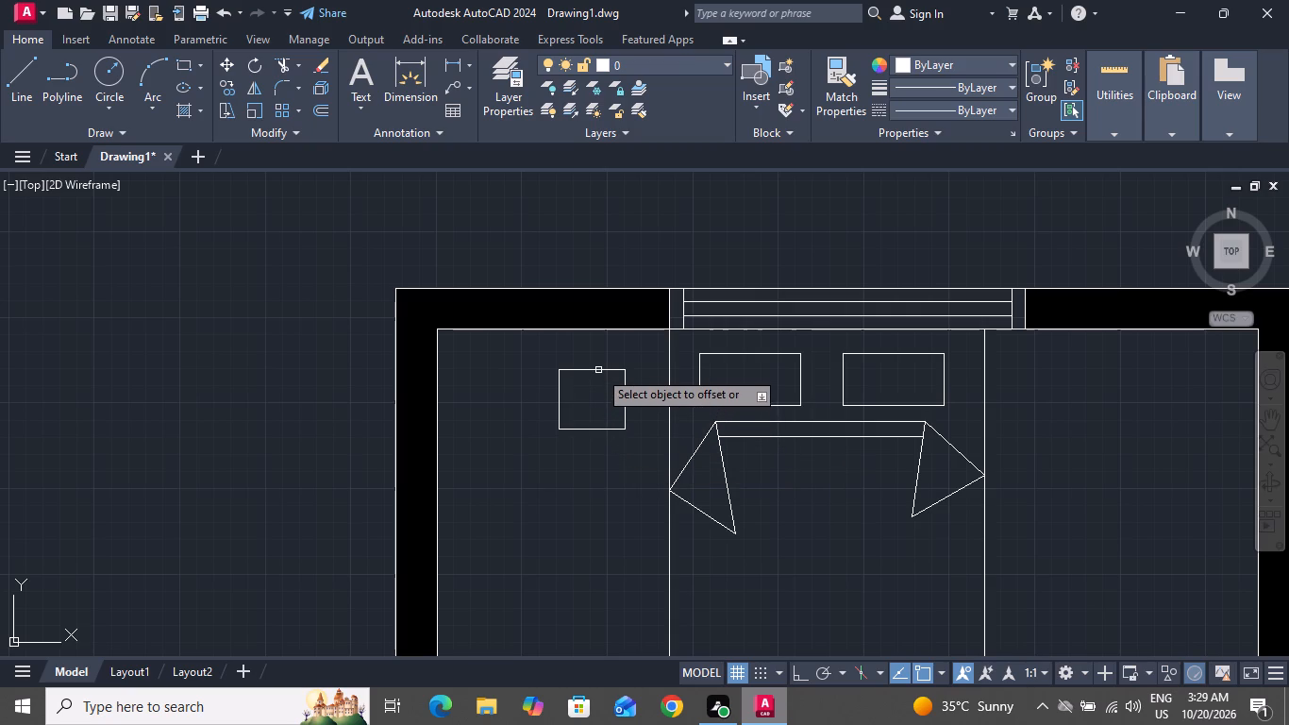
left_click(598, 370)
left_click(596, 381)
right_click(579, 389)
left_click(599, 412)
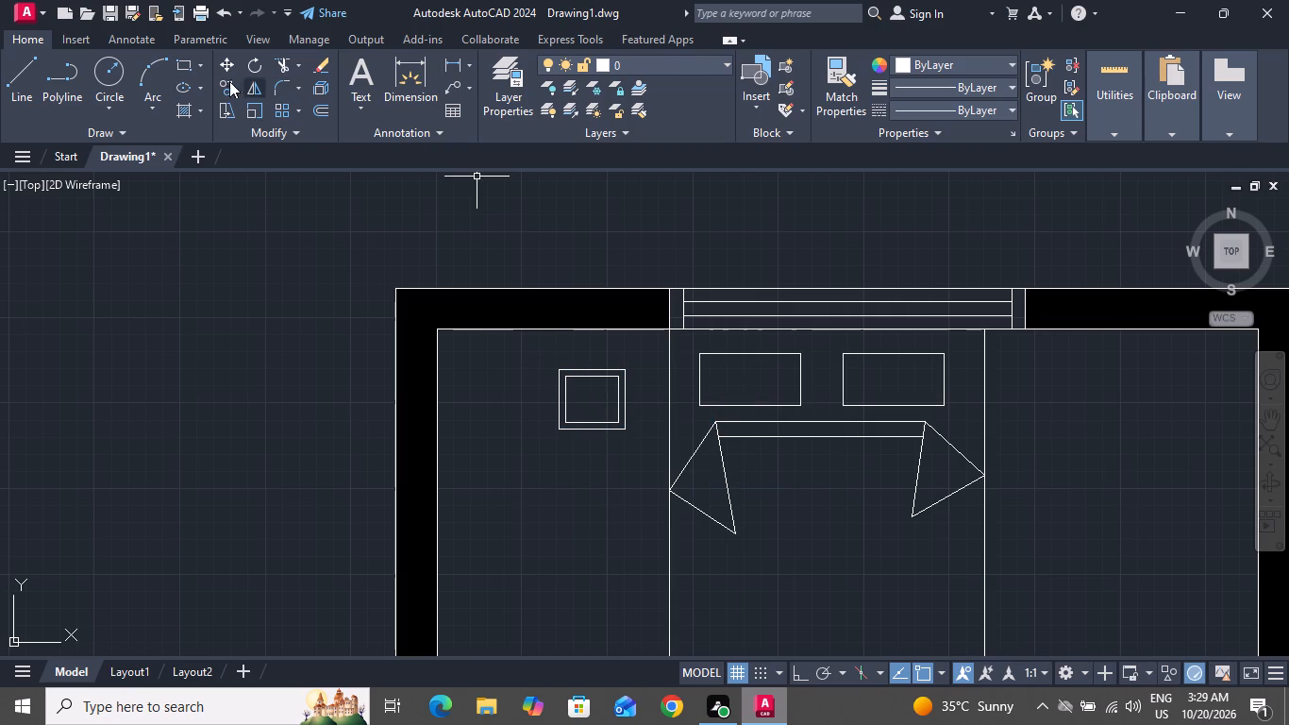
Draw a lamp circle with a radius of about 2" at the centre of the bedside table.
left_click(119, 74)
scroll(651, 403, "up", 1)
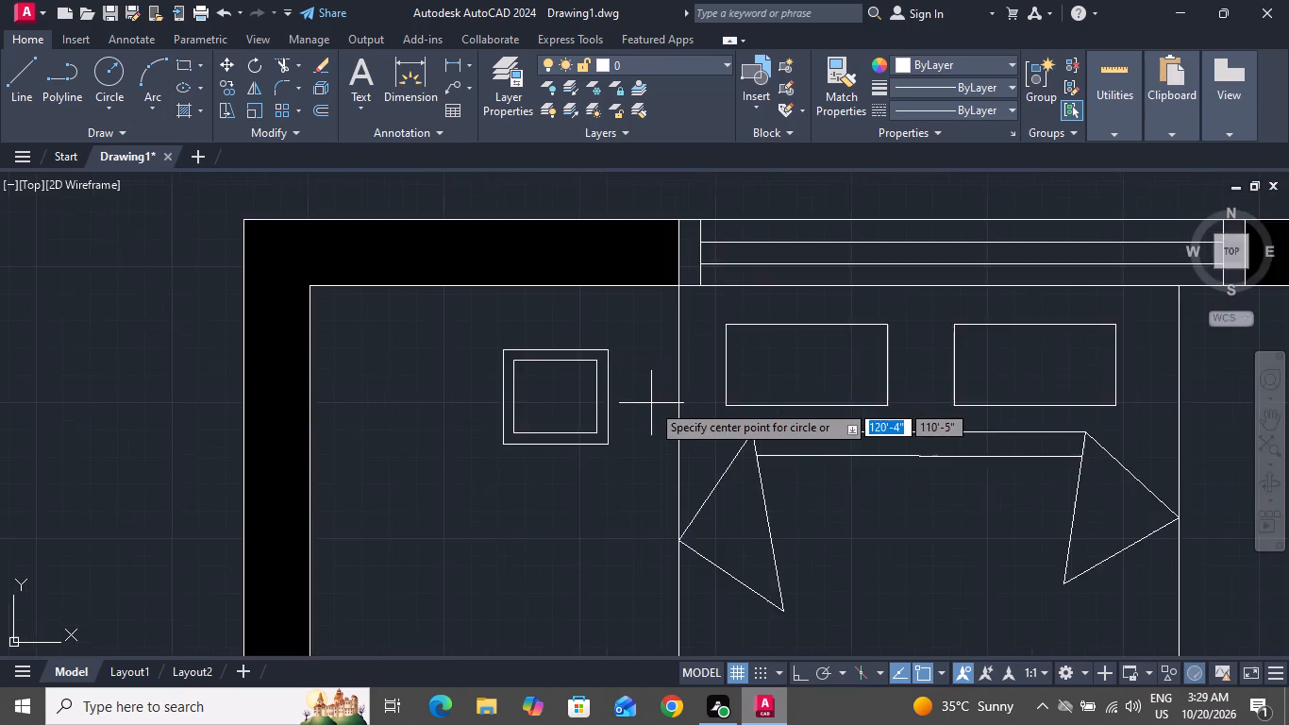
scroll(651, 403, "up", 2)
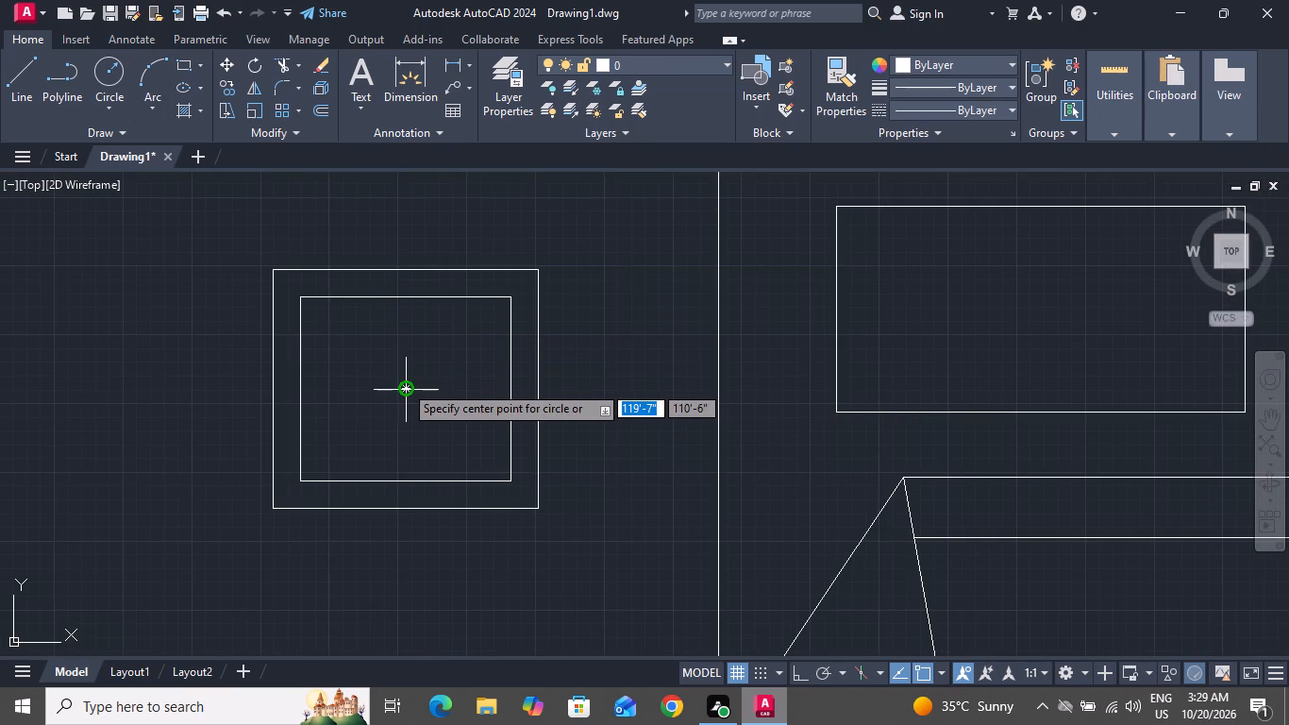
left_click(404, 384)
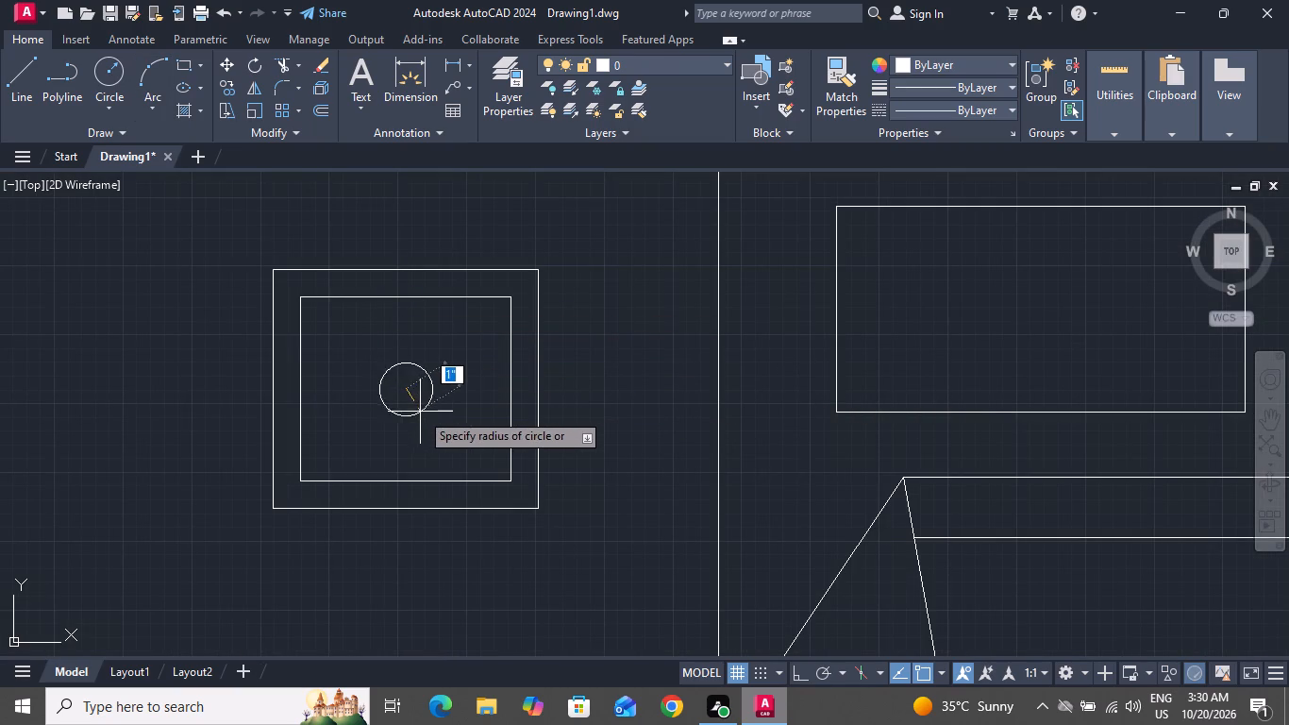
left_click(438, 436)
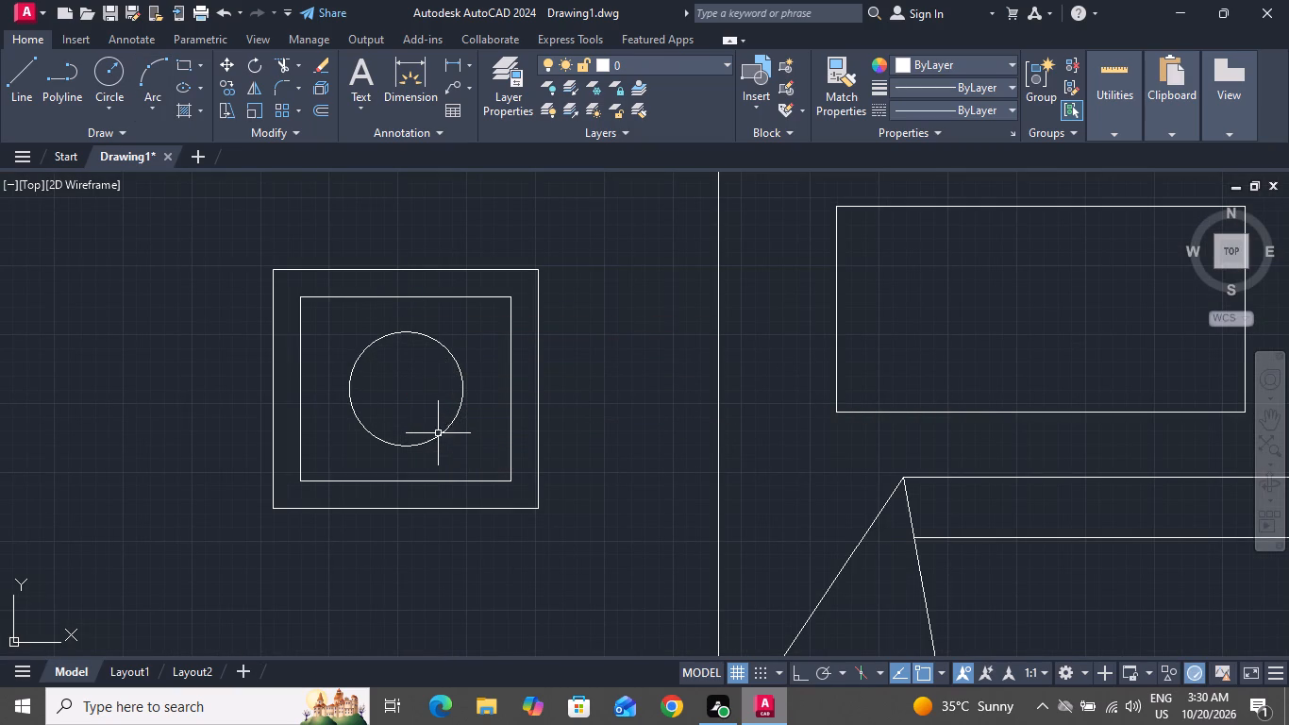
Draw a vertical and a horizontal line, each about 6" long, crossing at the lamp circle's centre and extending past its edge.
left_click(29, 84)
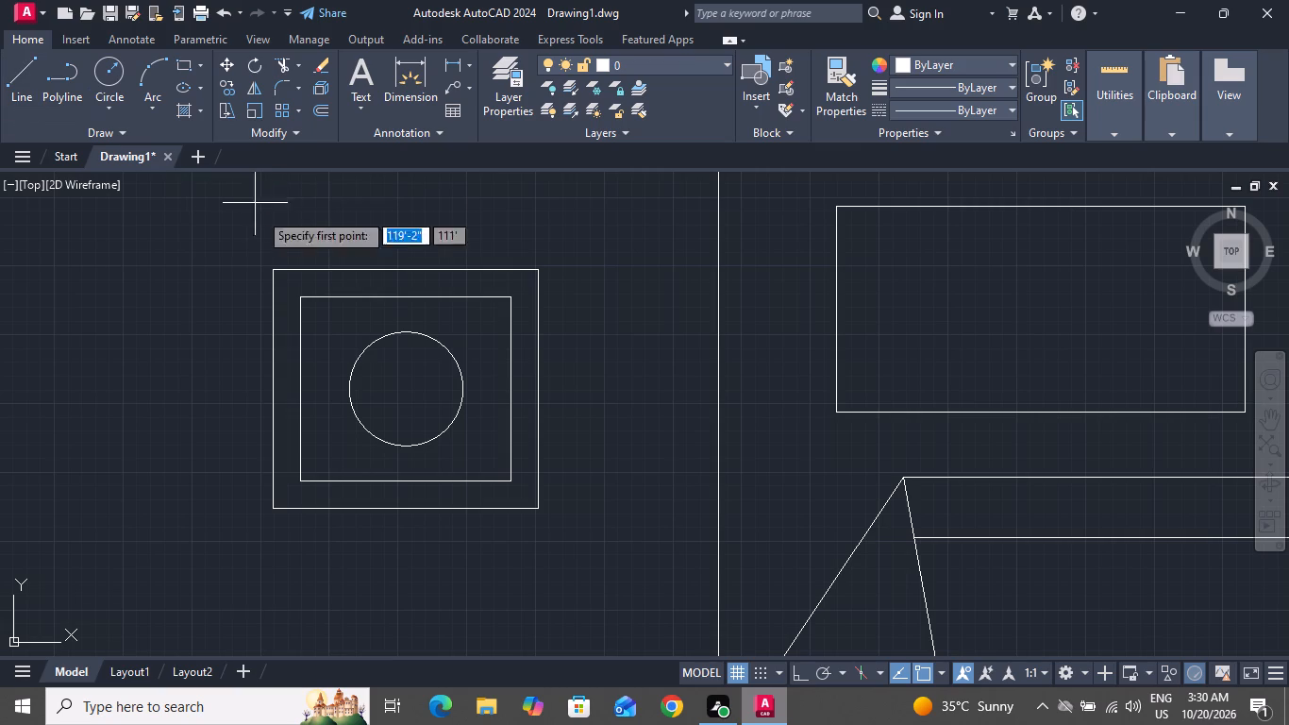
left_click(405, 311)
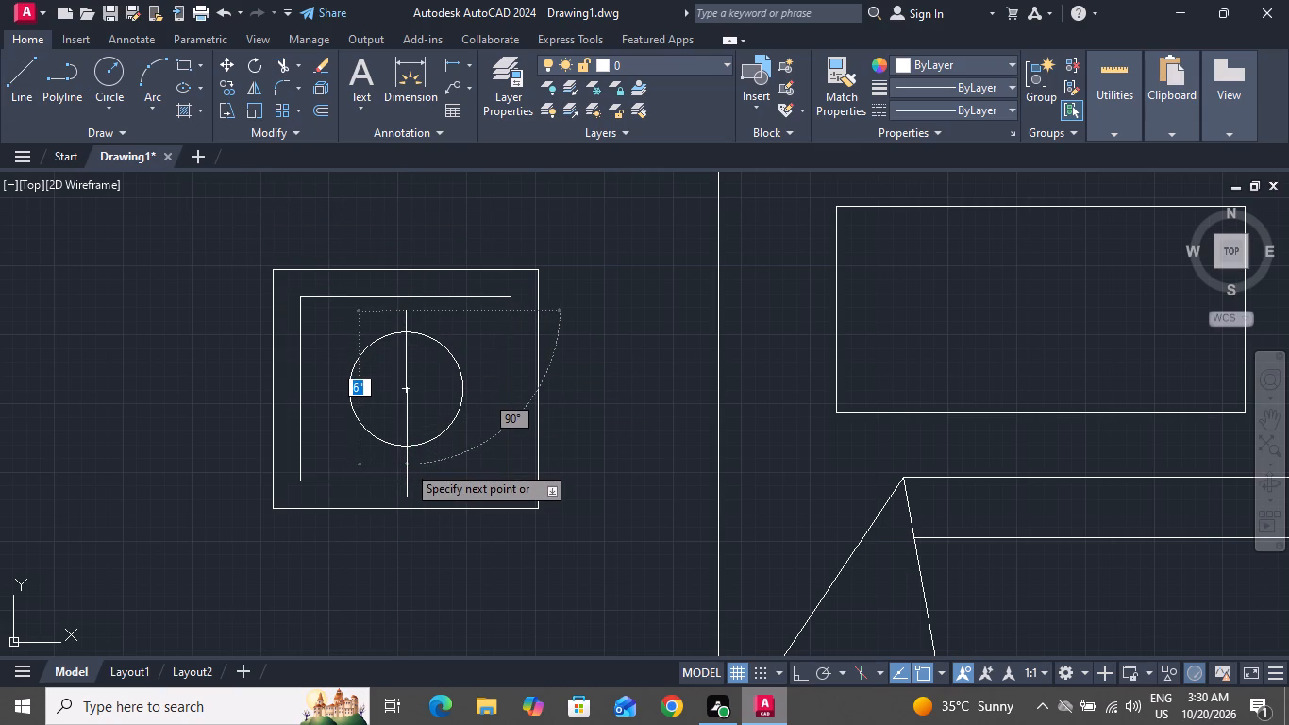
left_click(407, 464)
right_click(417, 458)
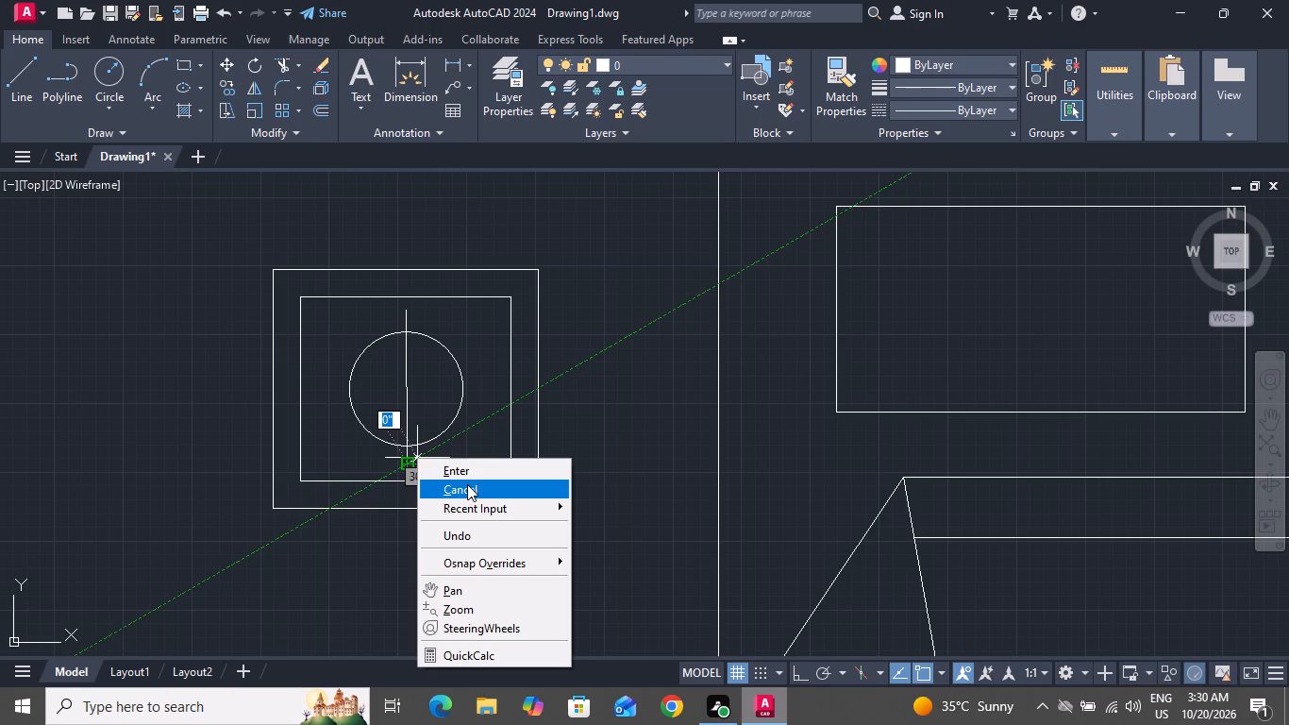
left_click(468, 485)
left_click(31, 70)
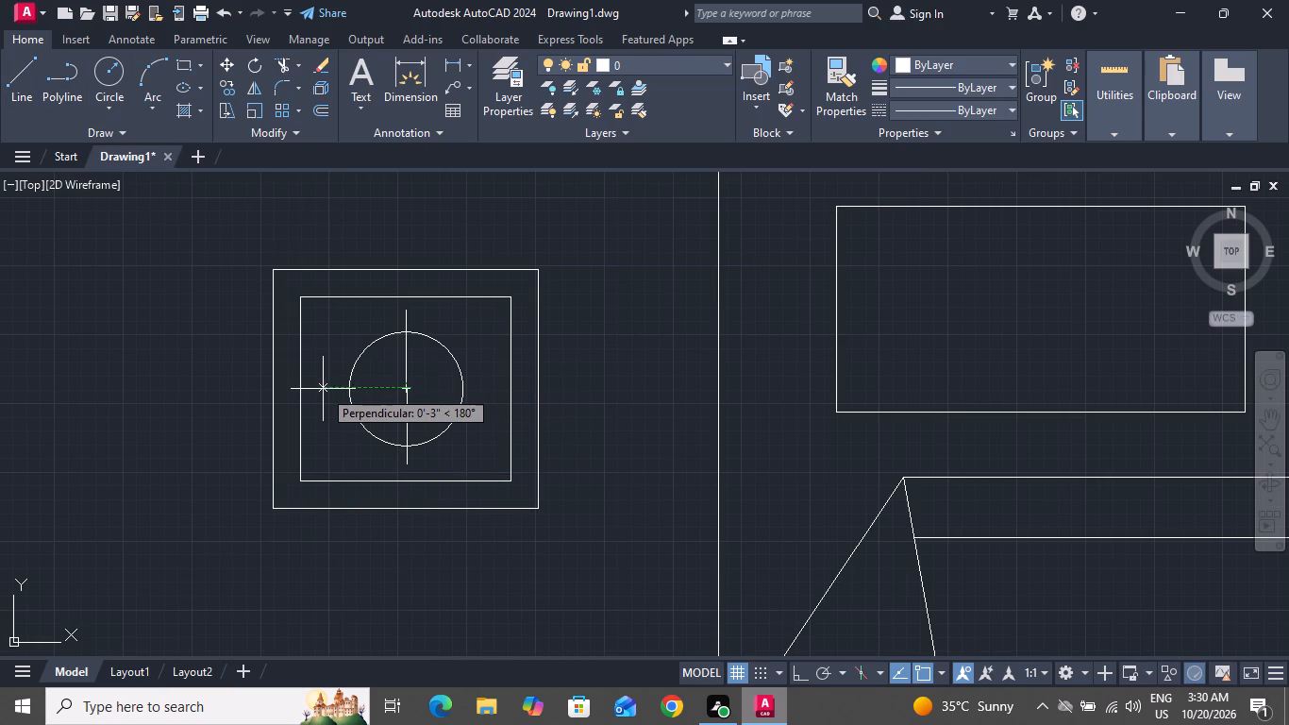
left_click(323, 389)
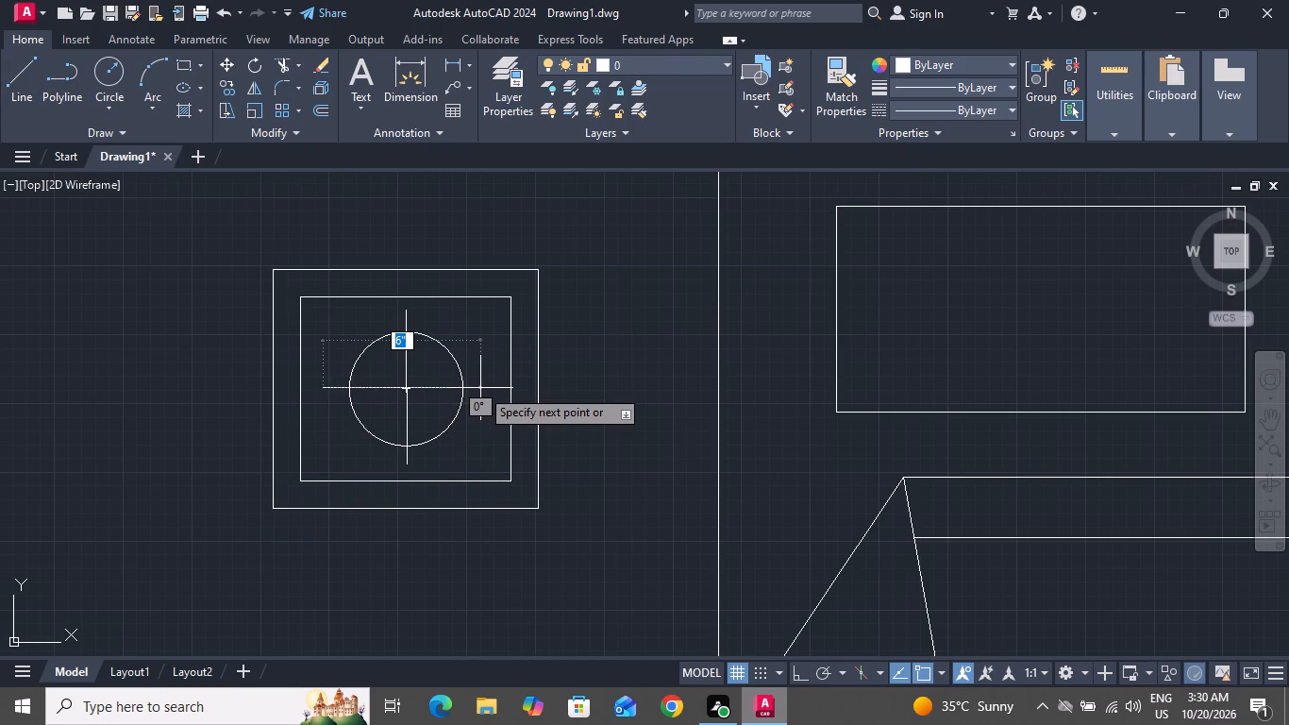
left_click(485, 388)
right_click(487, 389)
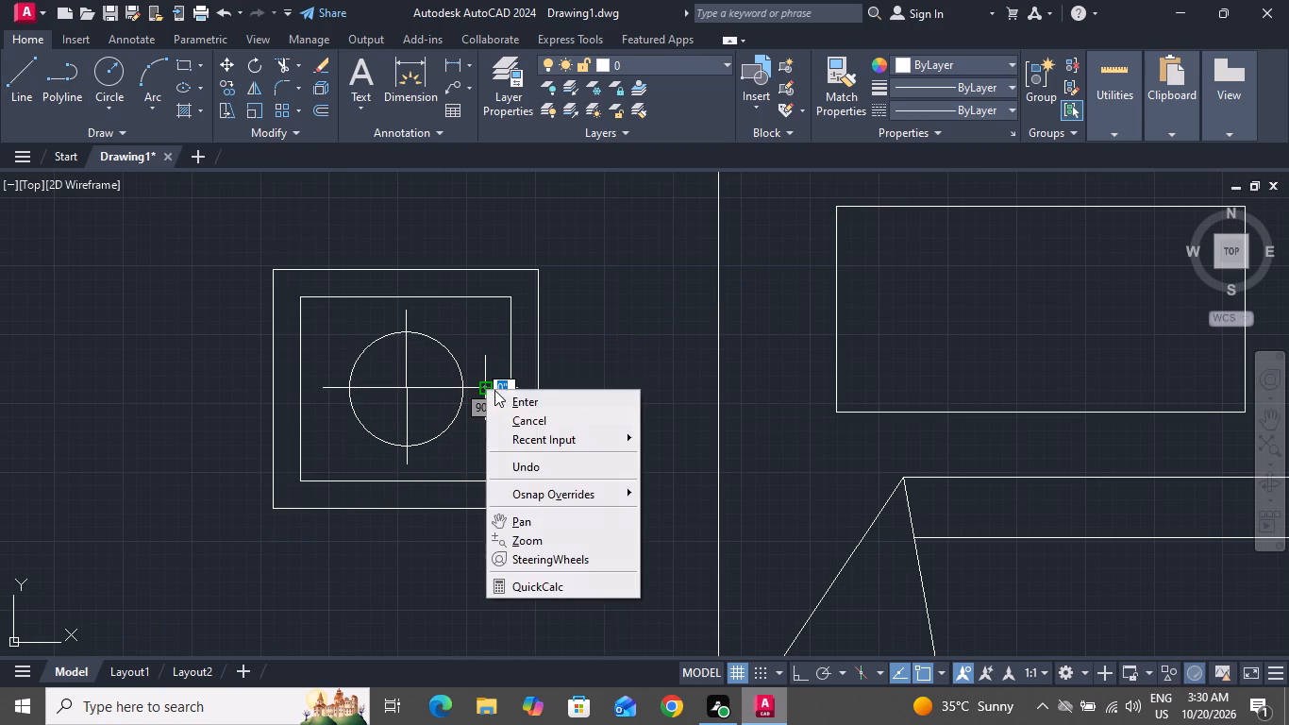
left_click(505, 413)
Apply a solid hatch to the border between the bedside table's two rectangles and try including the area around the lamp circle.
scroll(507, 425, "down", 1)
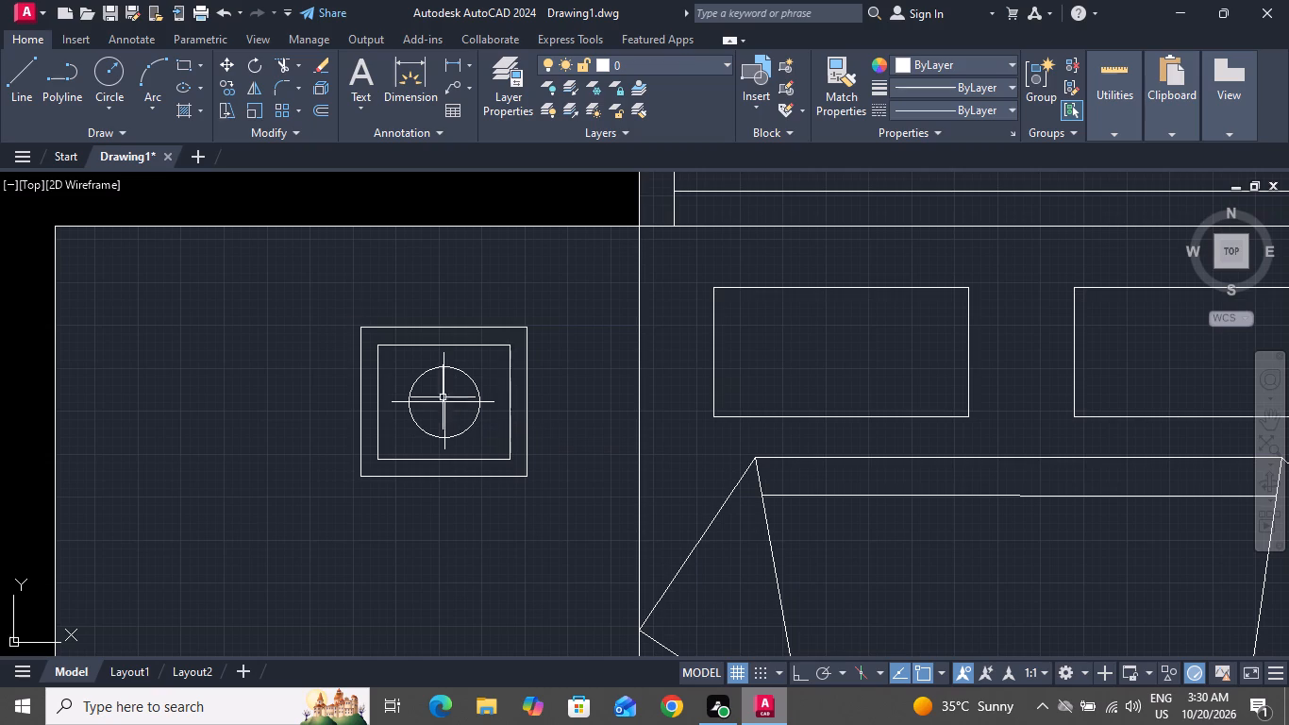
left_click(192, 115)
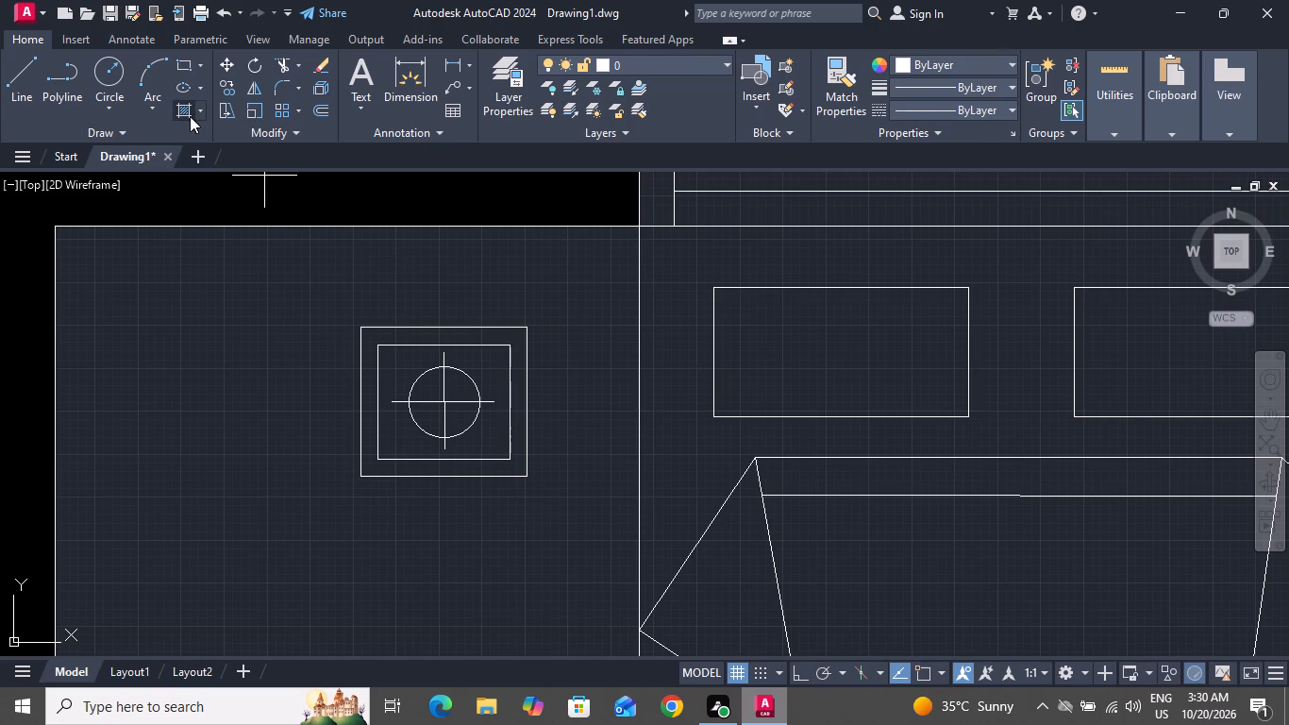
left_click(183, 103)
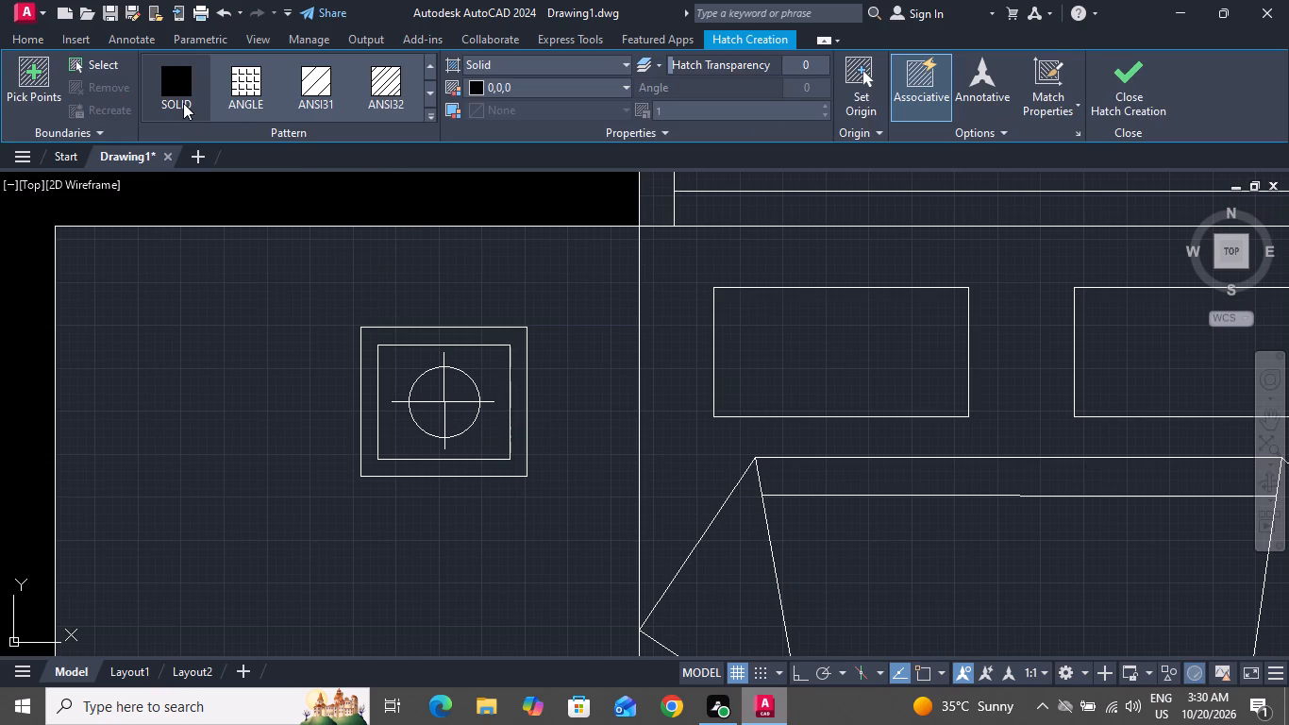
left_click(406, 352)
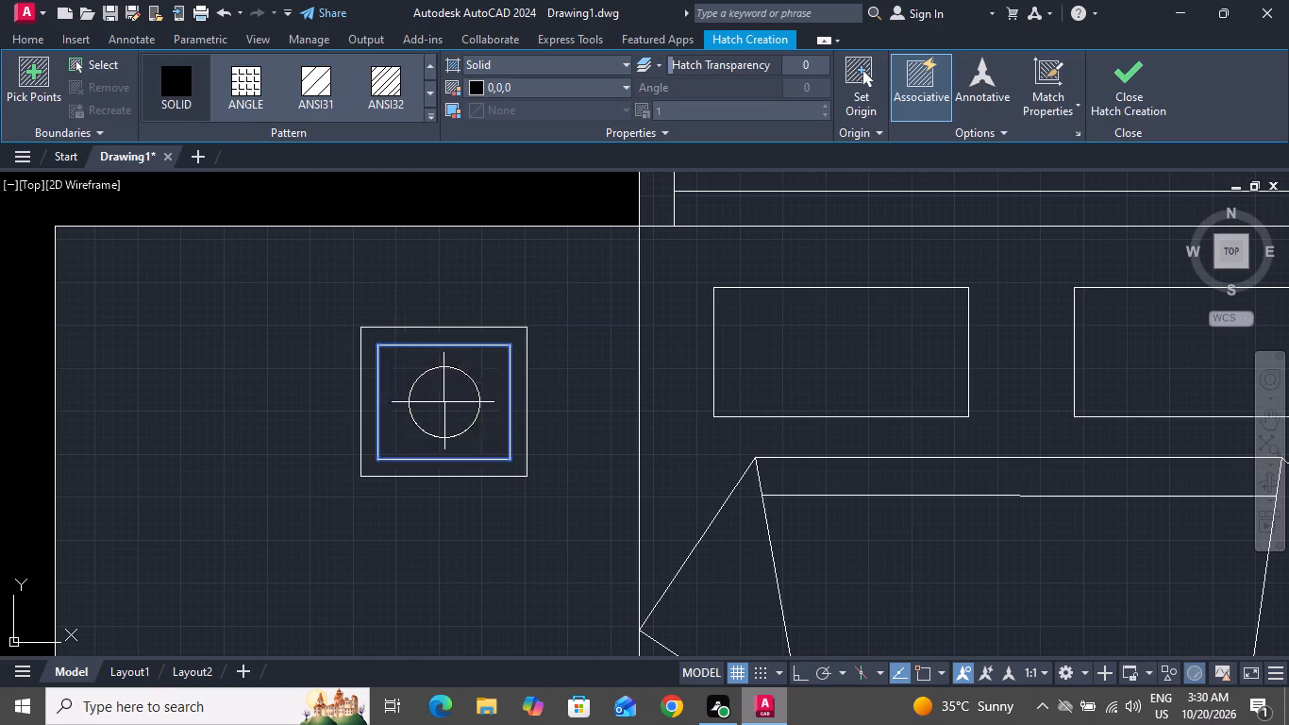
left_click(404, 339)
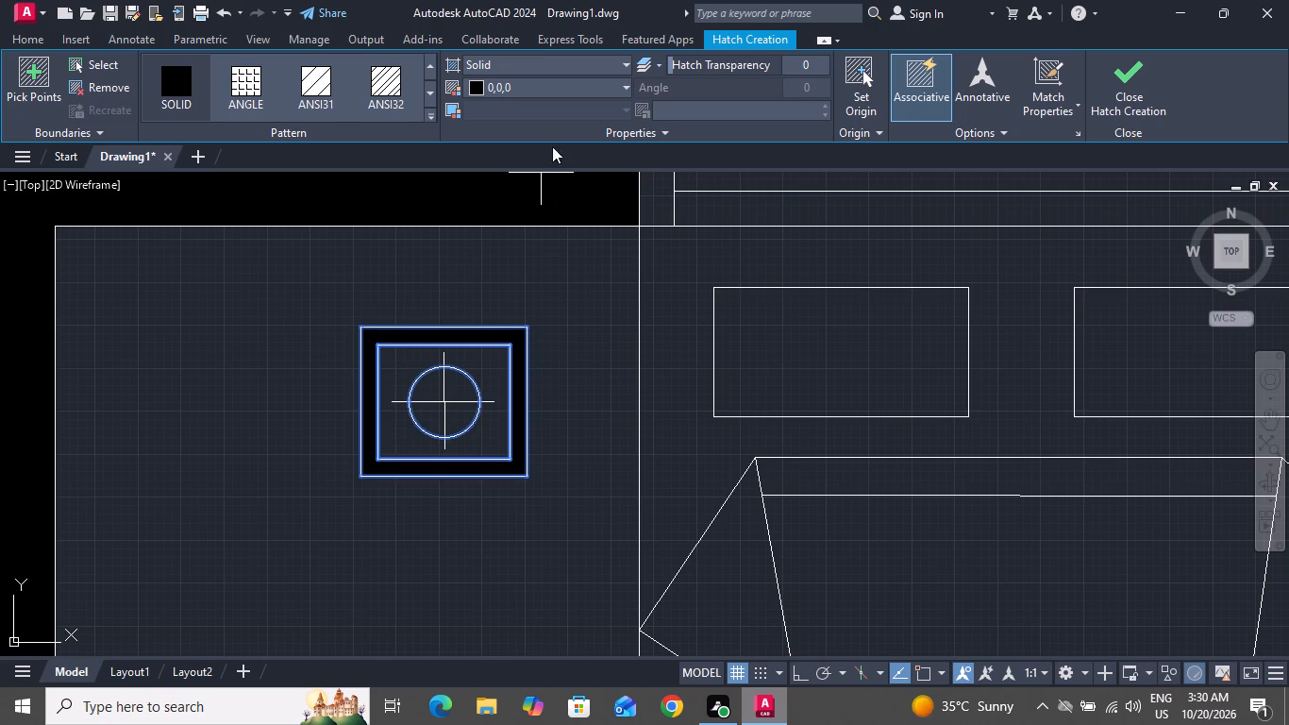
left_click(495, 364)
left_click(491, 369)
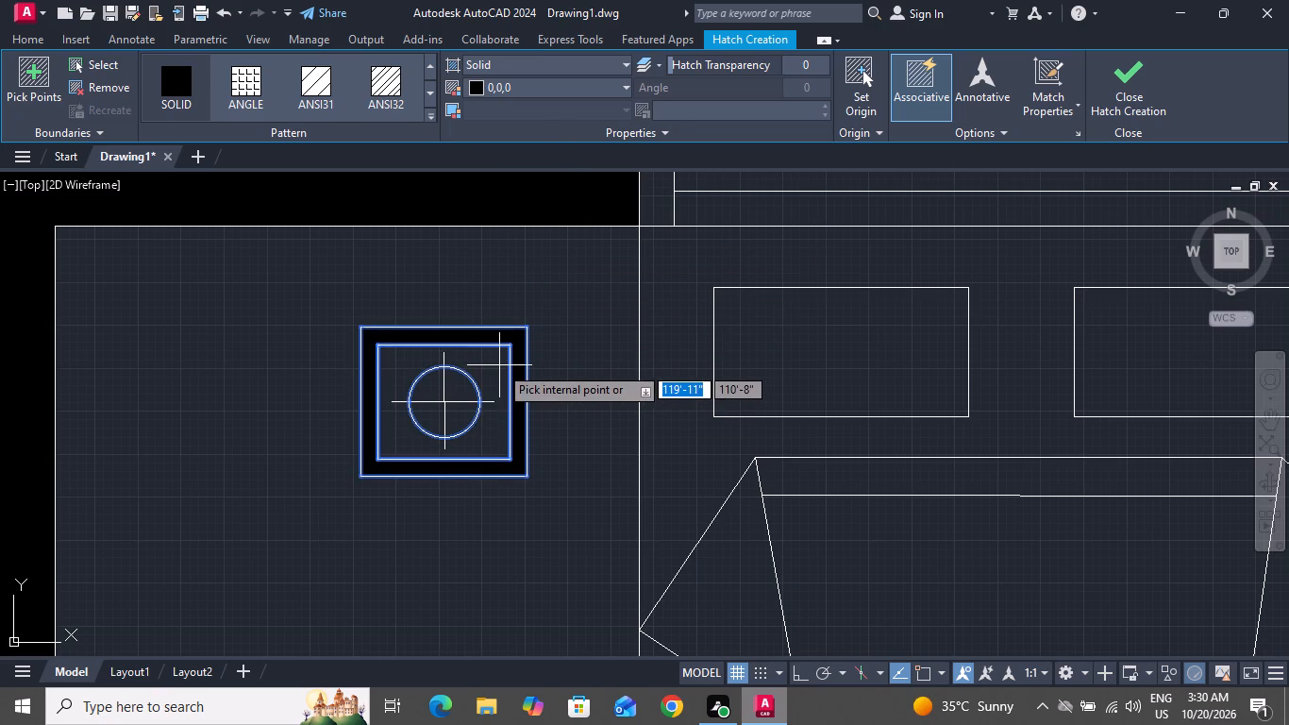
scroll(499, 369, "up", 1)
scroll(499, 369, "down", 1)
left_click(493, 369)
scroll(493, 369, "up", 1)
scroll(494, 369, "down", 1)
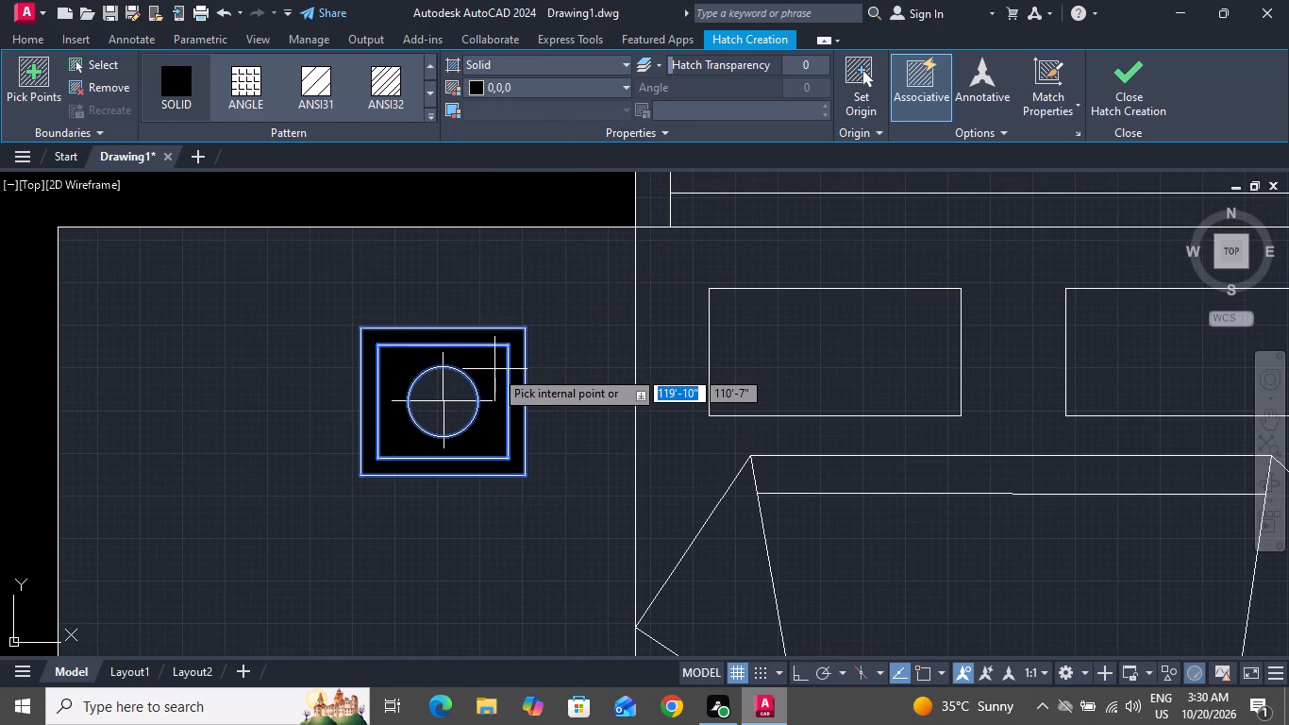
left_click(494, 369)
left_click(496, 355)
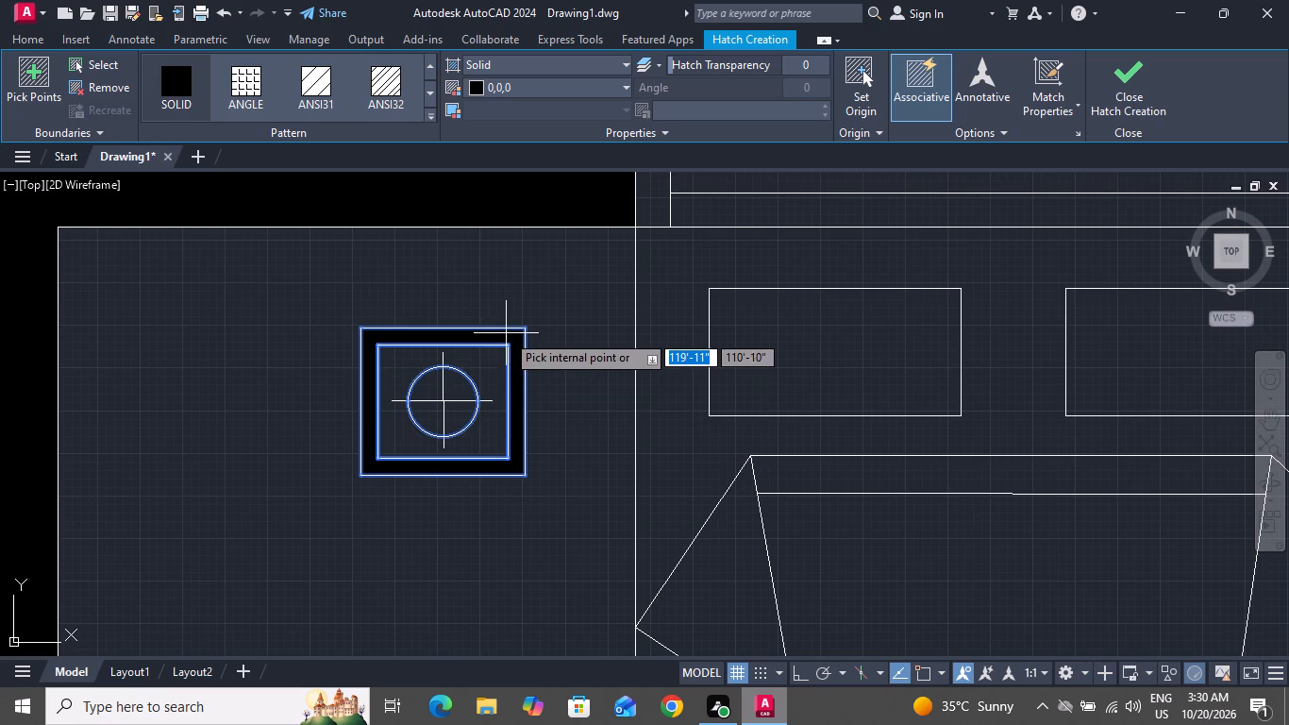
left_click(502, 369)
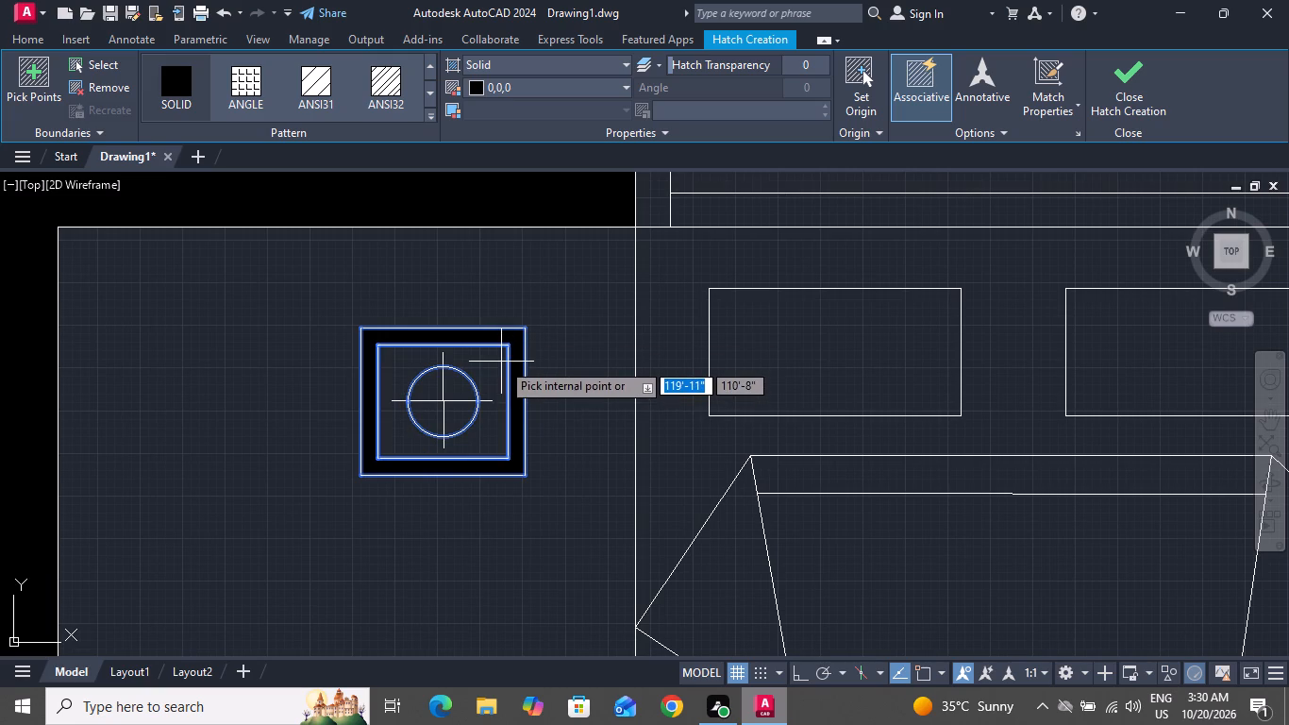
left_click(499, 353)
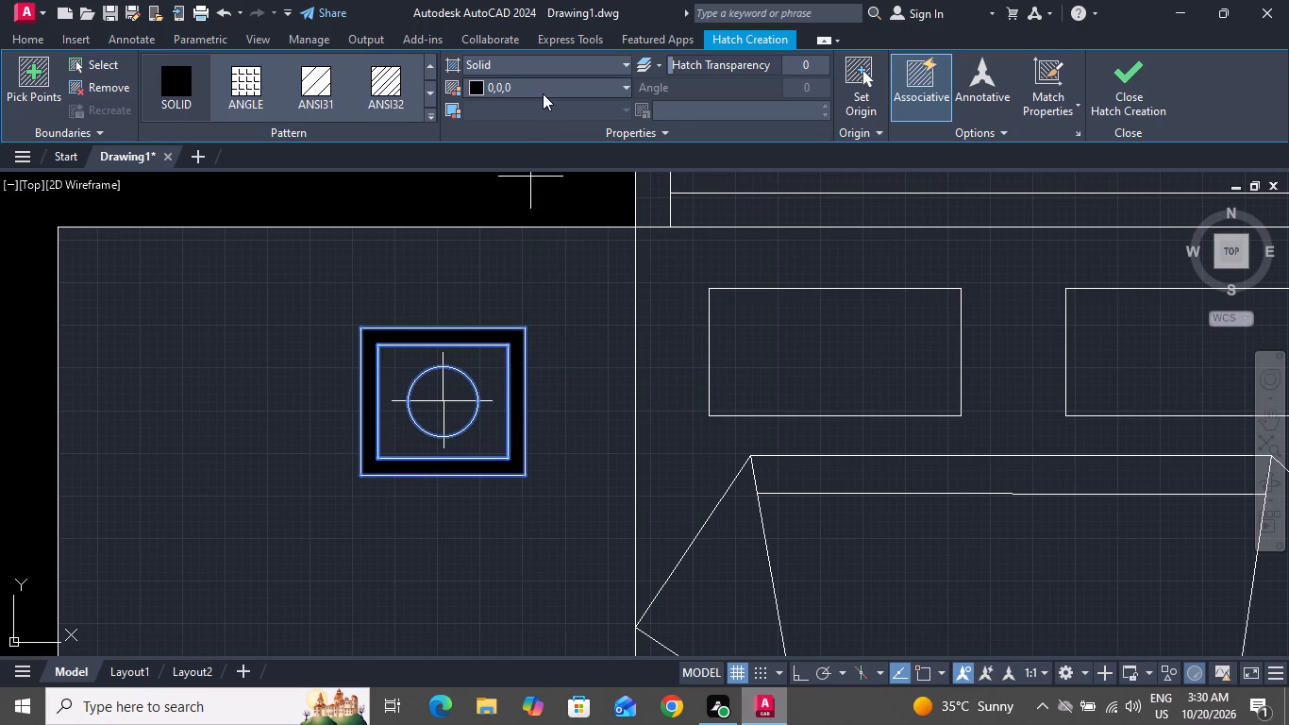
Set the bedside table border's solid hatch colour to cyan and finish the hatch.
left_click(543, 93)
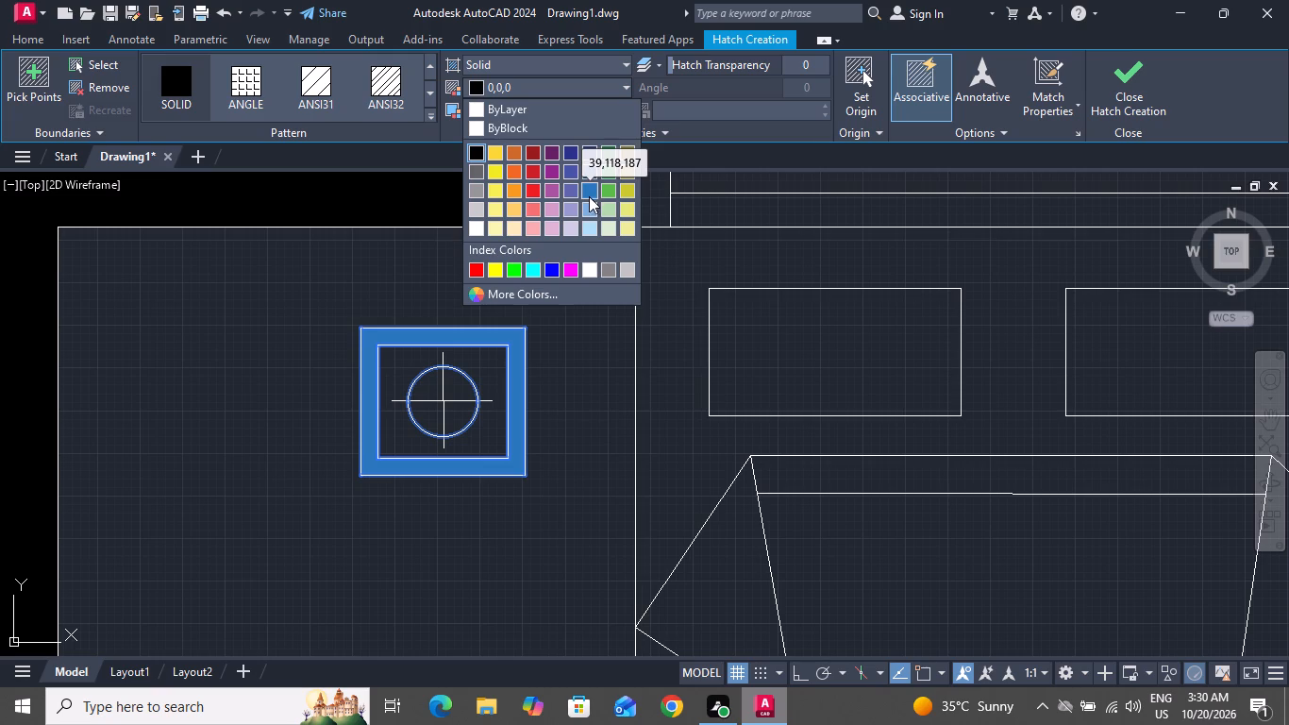
left_click(533, 269)
left_click(489, 367)
left_click(488, 365)
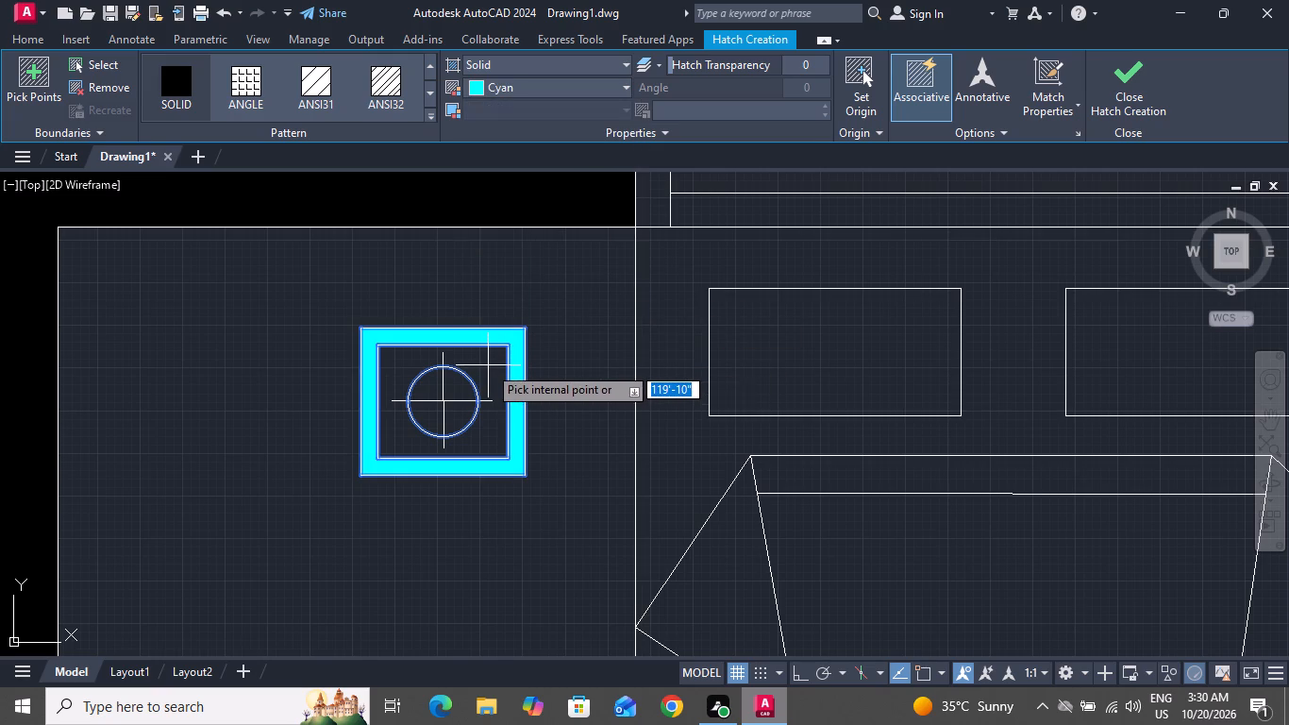
key("Escape")
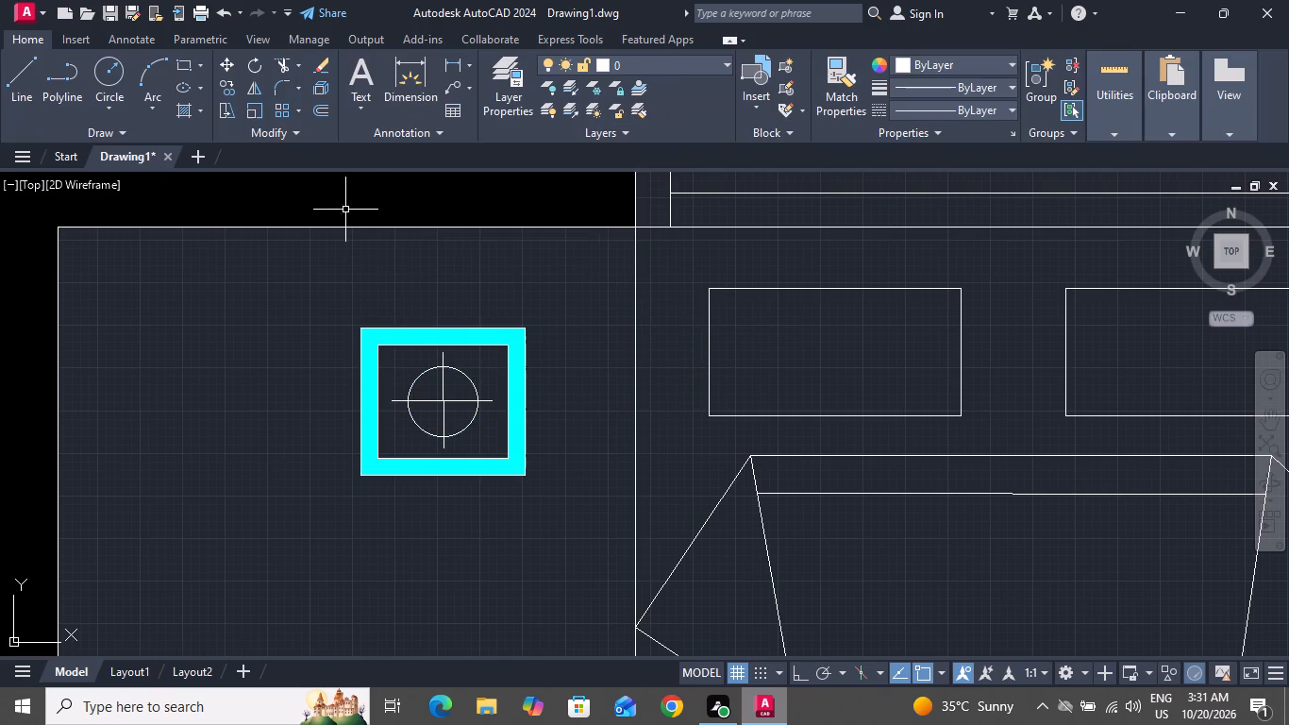
Fill the area between the bedside table's inner rectangle and the lamp circle with a solid cyan hatch.
left_click(178, 106)
left_click(182, 84)
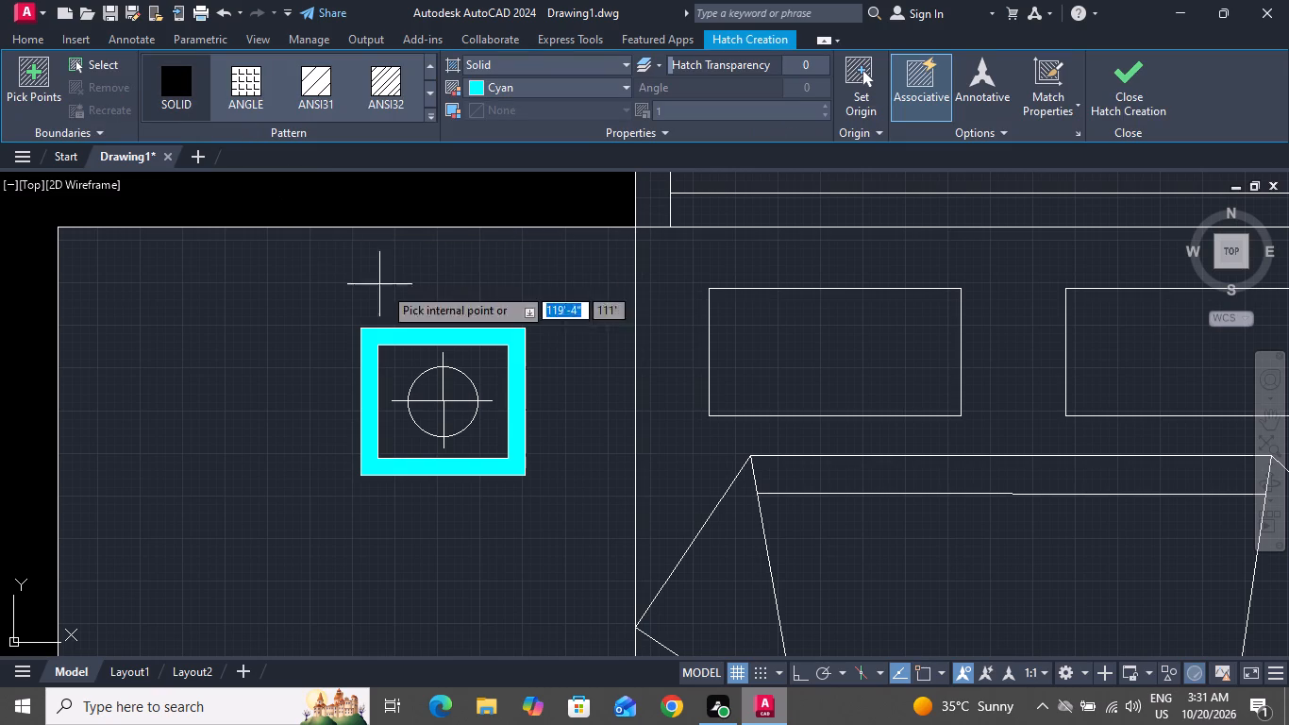
left_click(473, 358)
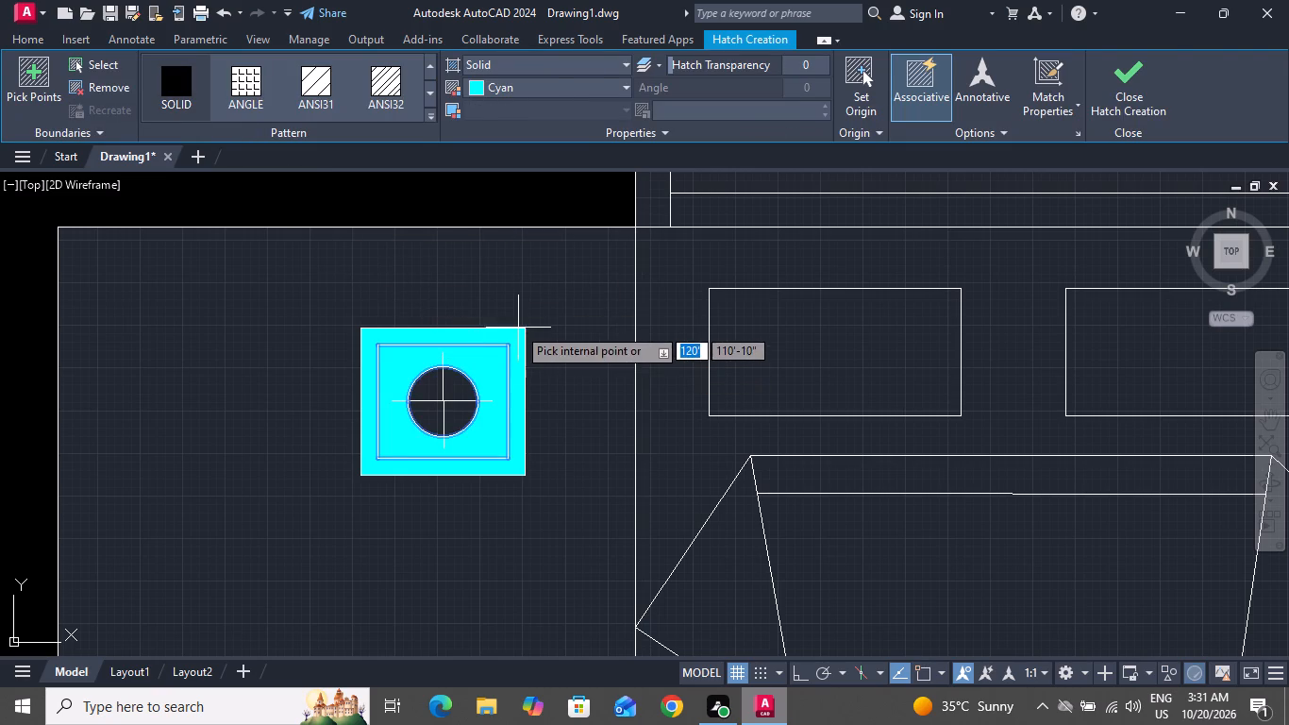
key("Escape")
Copy the whole bedside table with its lamp to the bed's right side, about 5'-6" across and 3" up.
scroll(559, 313, "down", 2)
scroll(544, 388, "up", 2)
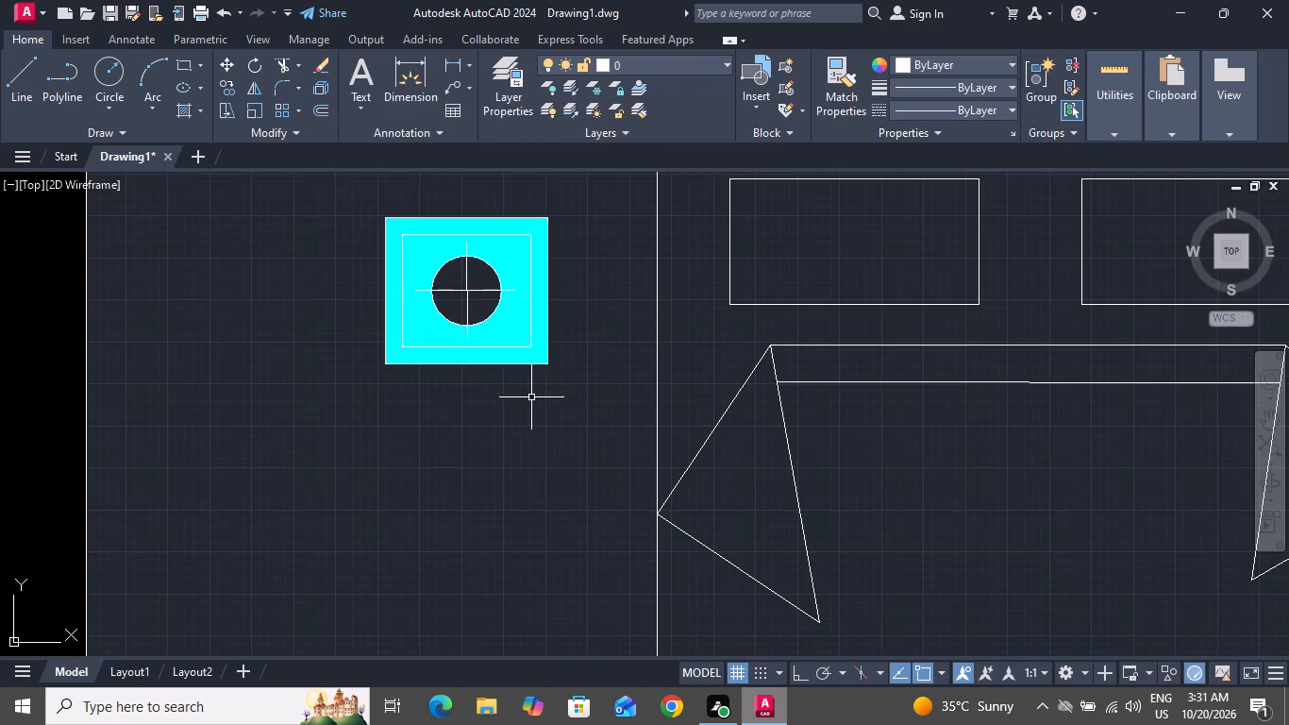
right_click(495, 412)
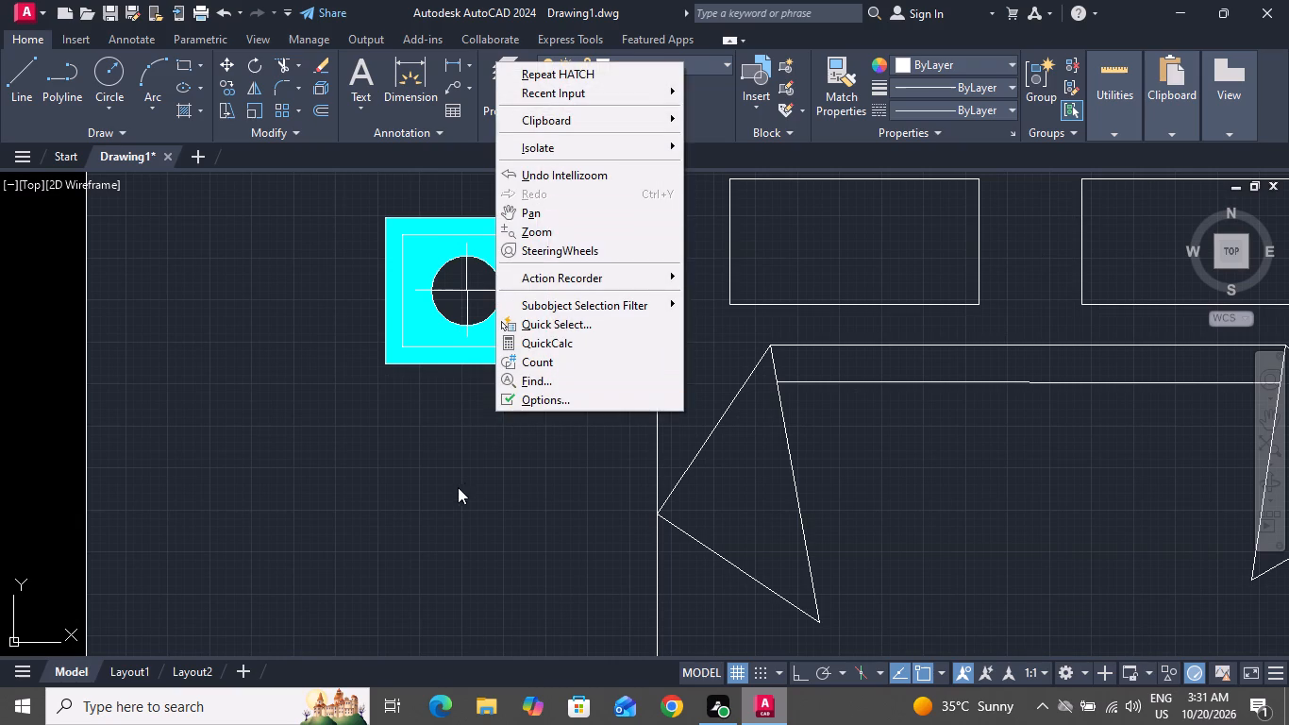
left_click(460, 489)
left_click(443, 502)
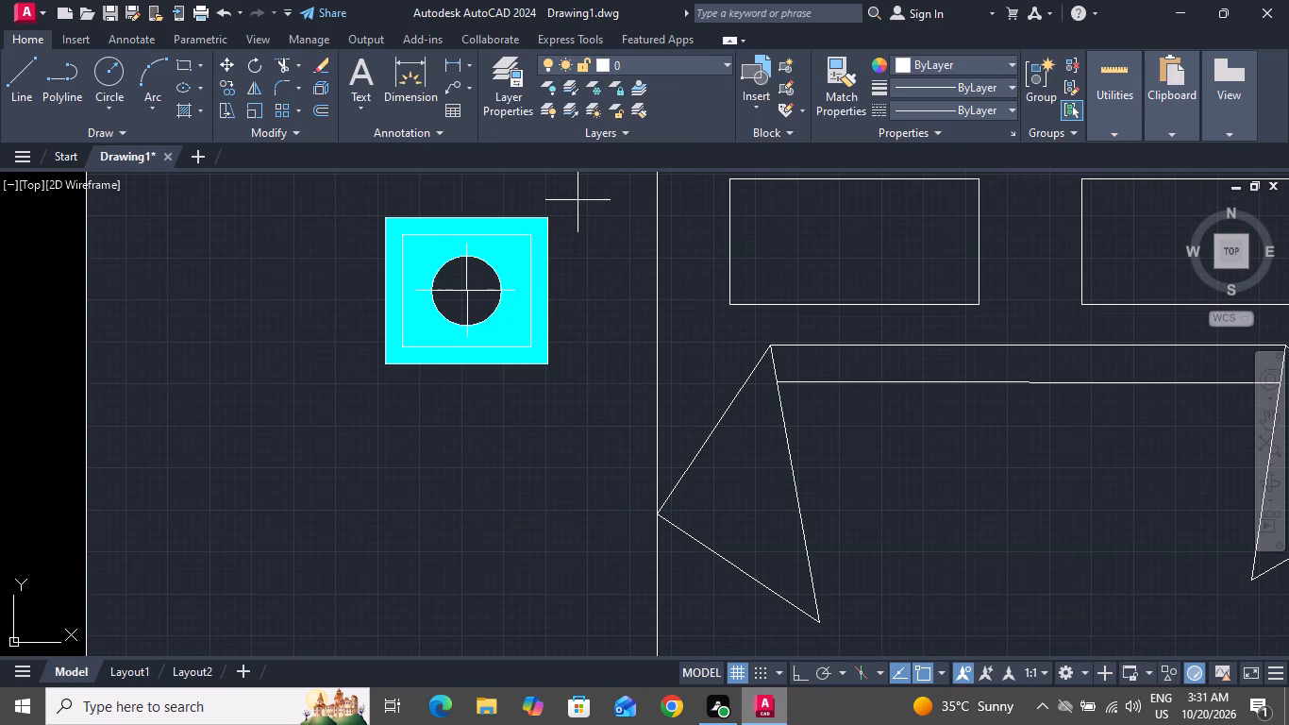
left_click(578, 200)
left_click(358, 407)
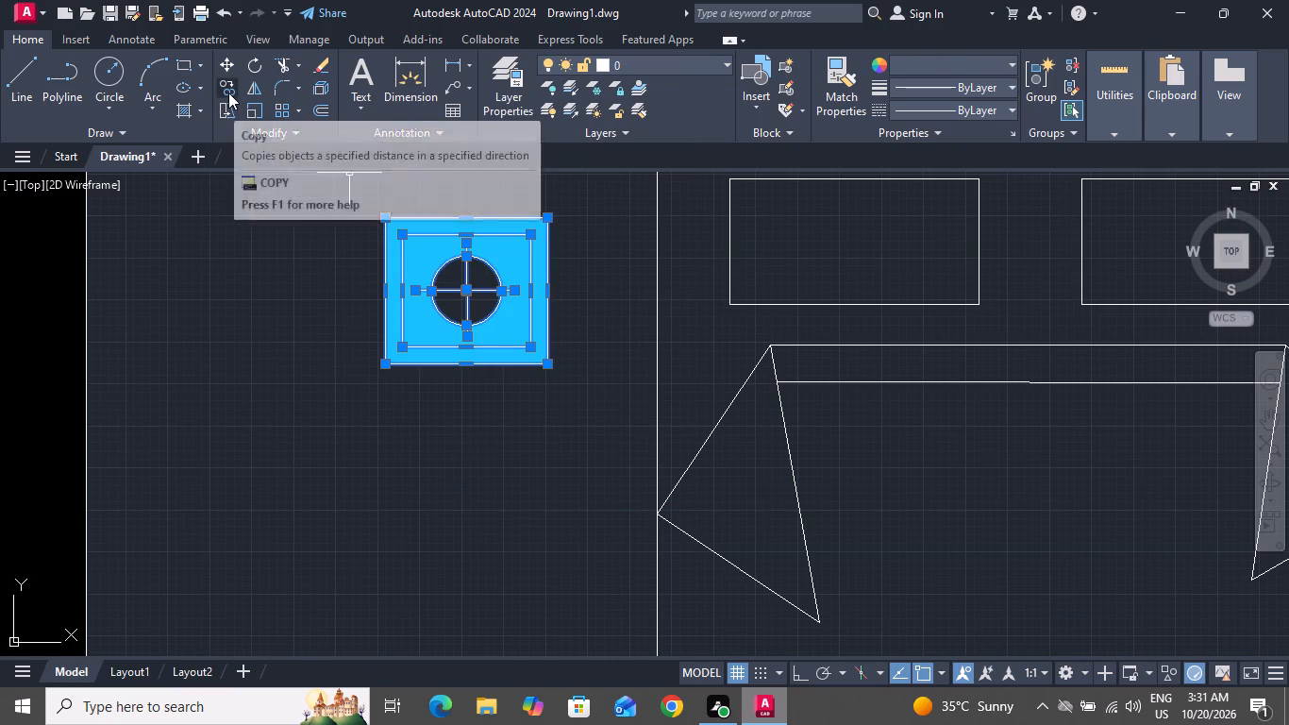
left_click(228, 93)
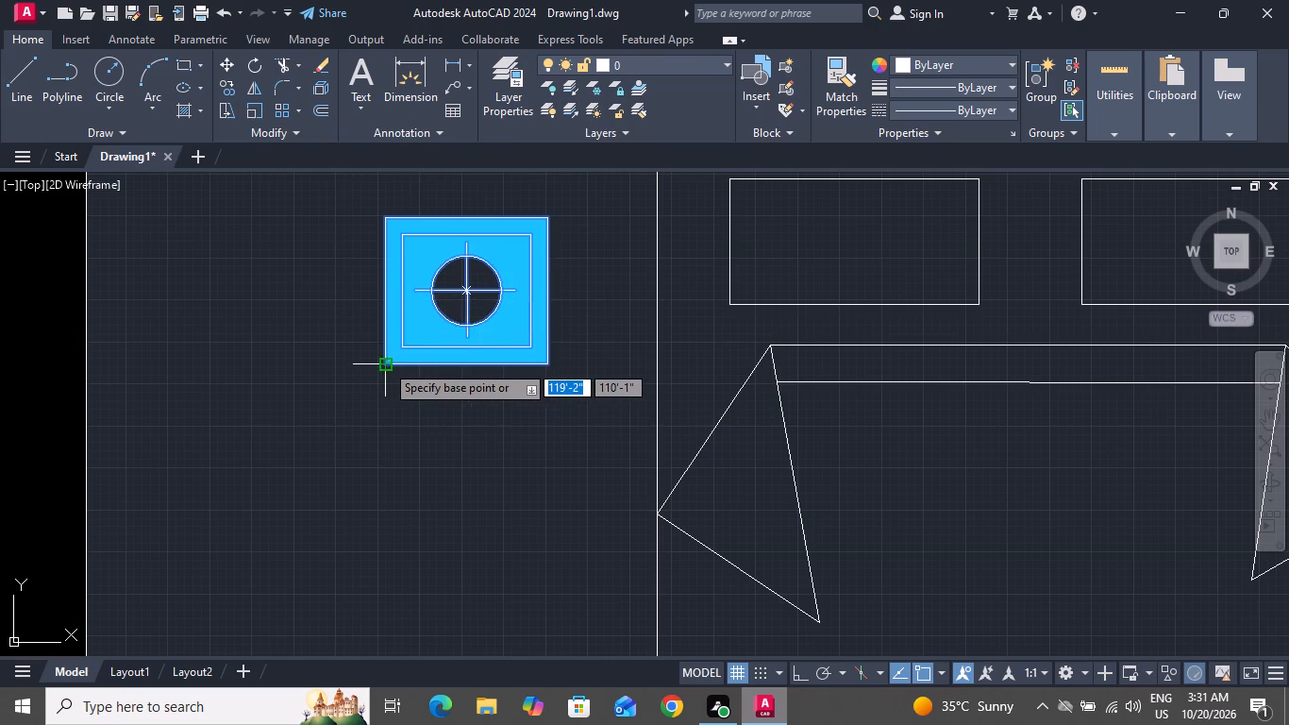
left_click(385, 363)
scroll(377, 396, "down", 2)
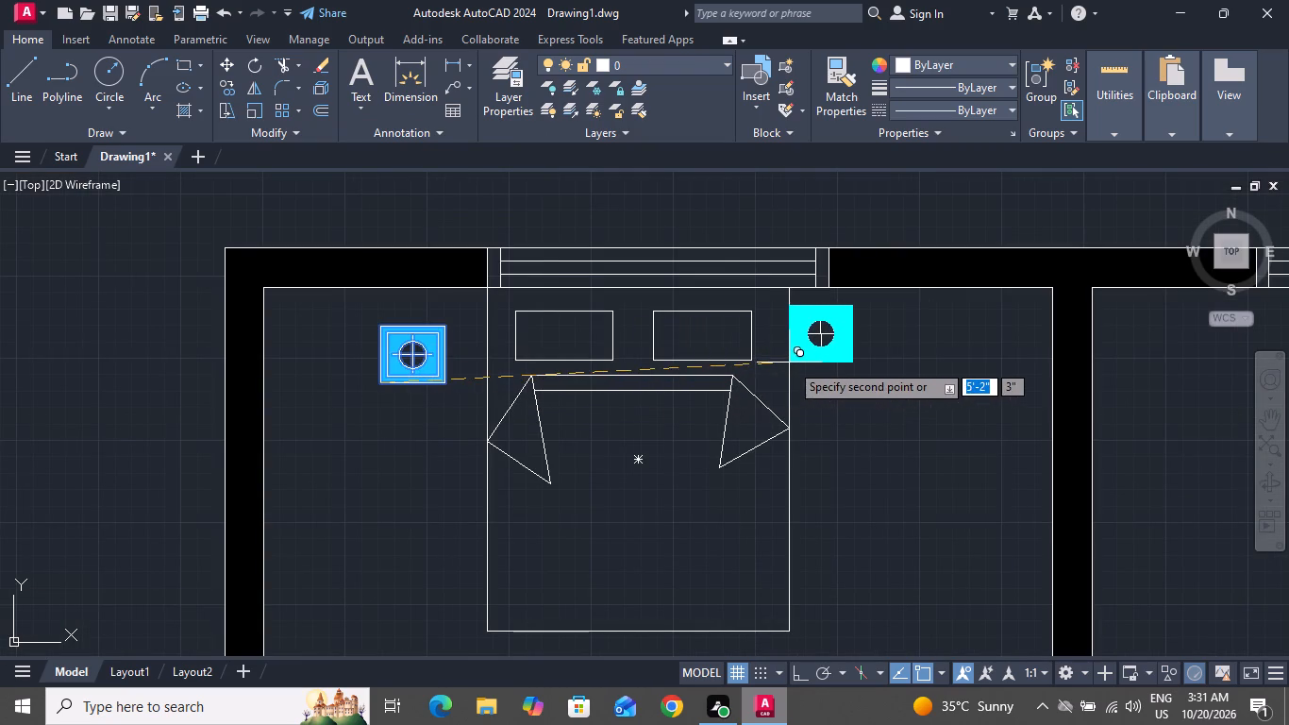
left_click(812, 361)
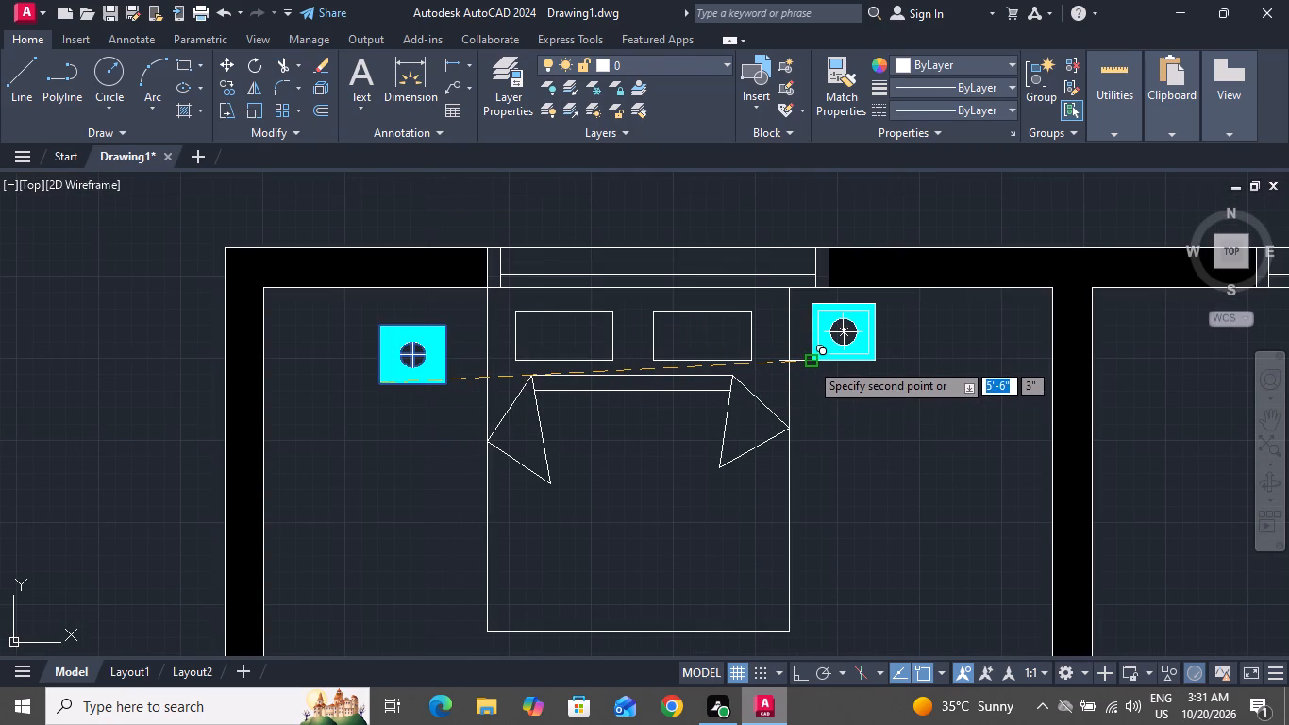
right_click(810, 362)
left_click(835, 393)
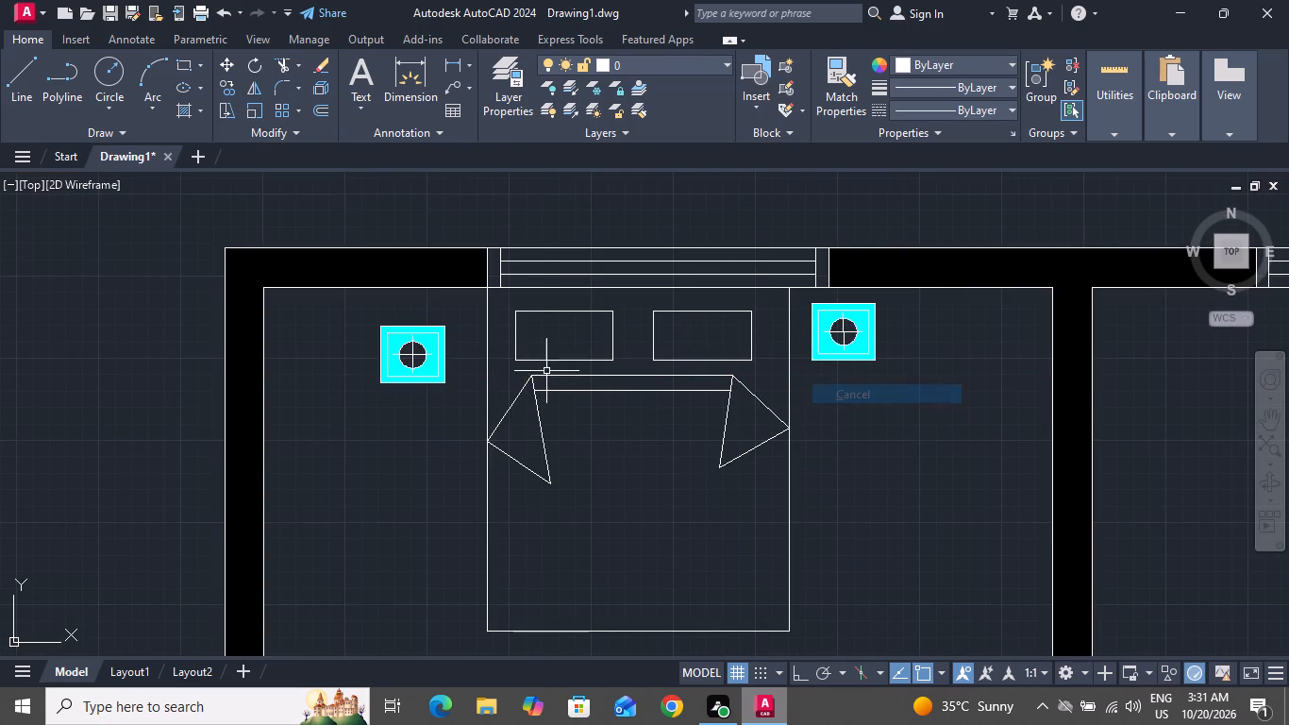
Move the left bedside table with its lamp slightly up and closer to the bed, level with the right bedside table.
left_click(458, 312)
left_click(359, 395)
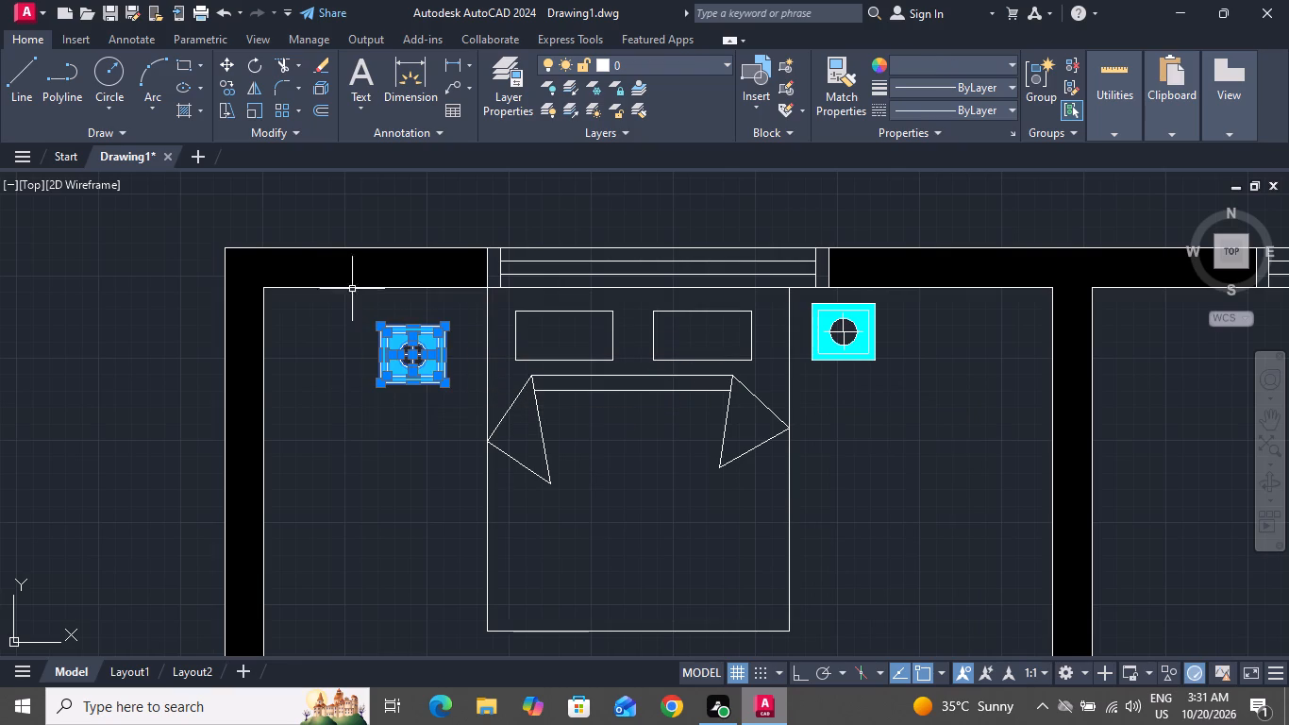
left_click(230, 62)
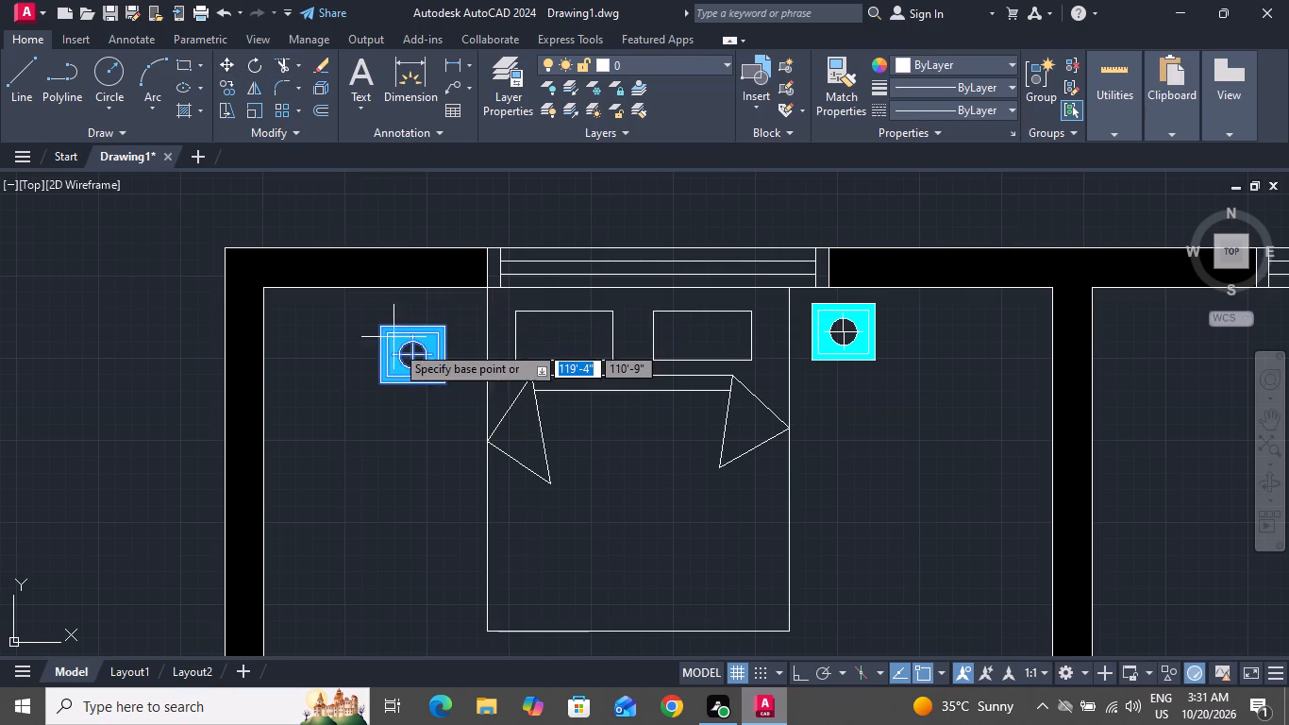
left_click(414, 355)
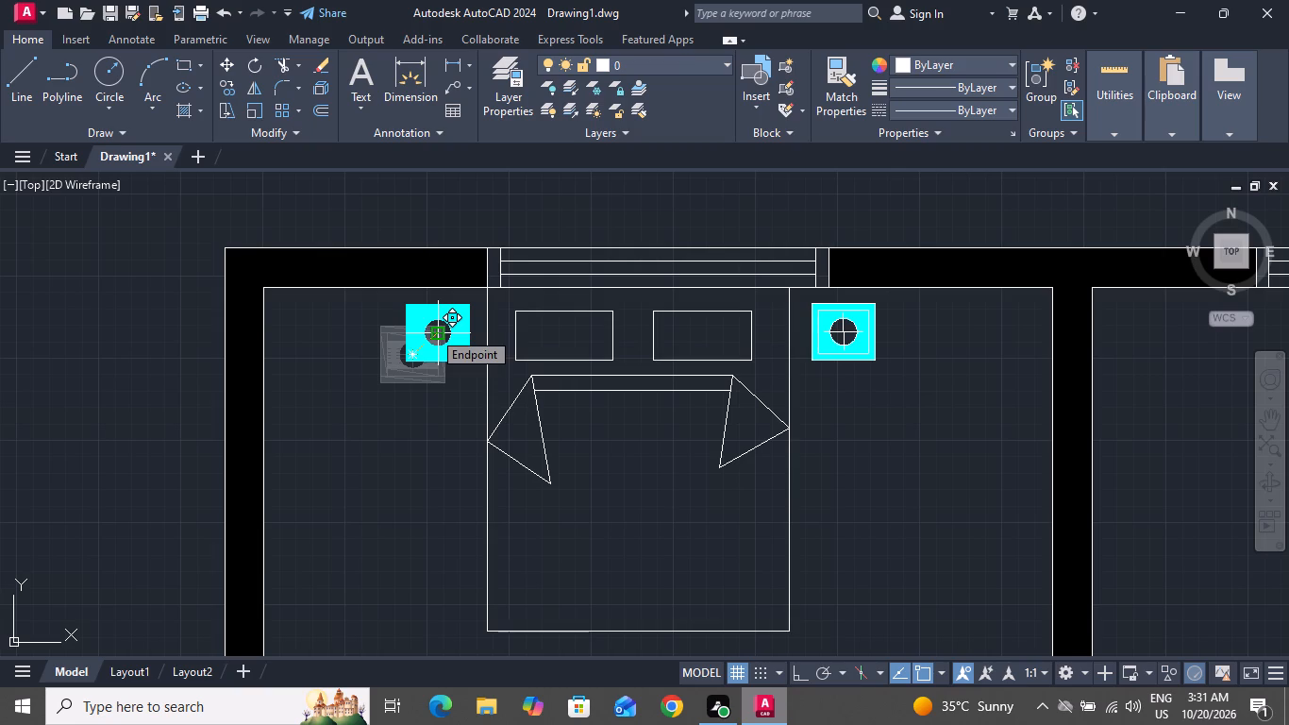
left_click(432, 330)
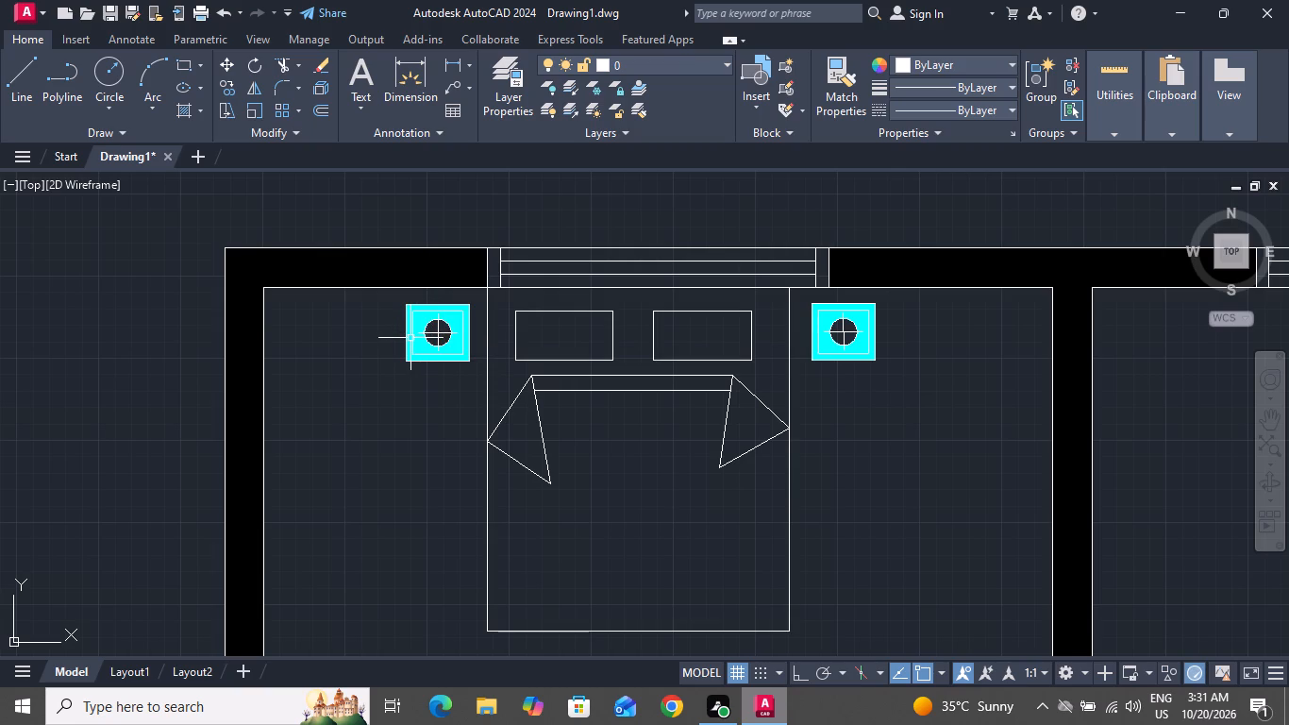
Set the colour of the bed outline, pillows and folded sheet to cyan.
scroll(526, 389, "down", 1)
scroll(695, 346, "up", 1)
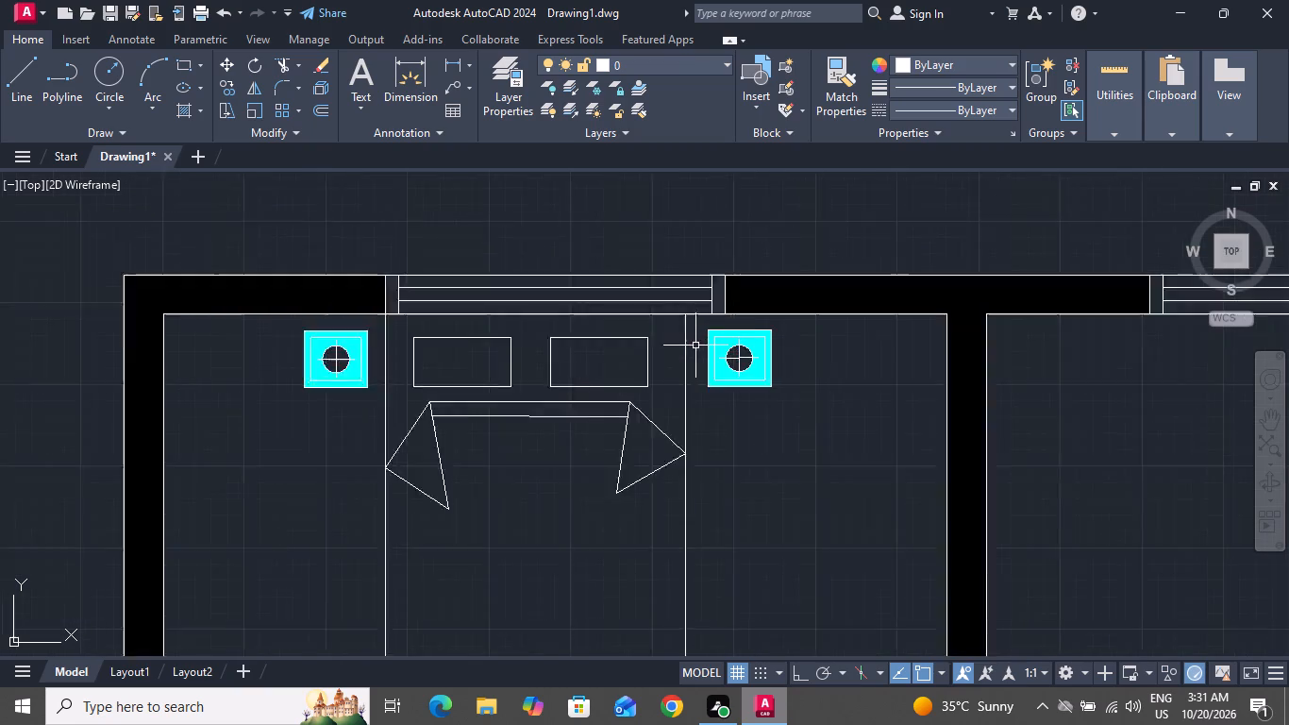
scroll(697, 346, "up", 1)
left_click(701, 325)
scroll(429, 494, "down", 1)
scroll(431, 494, "up", 1)
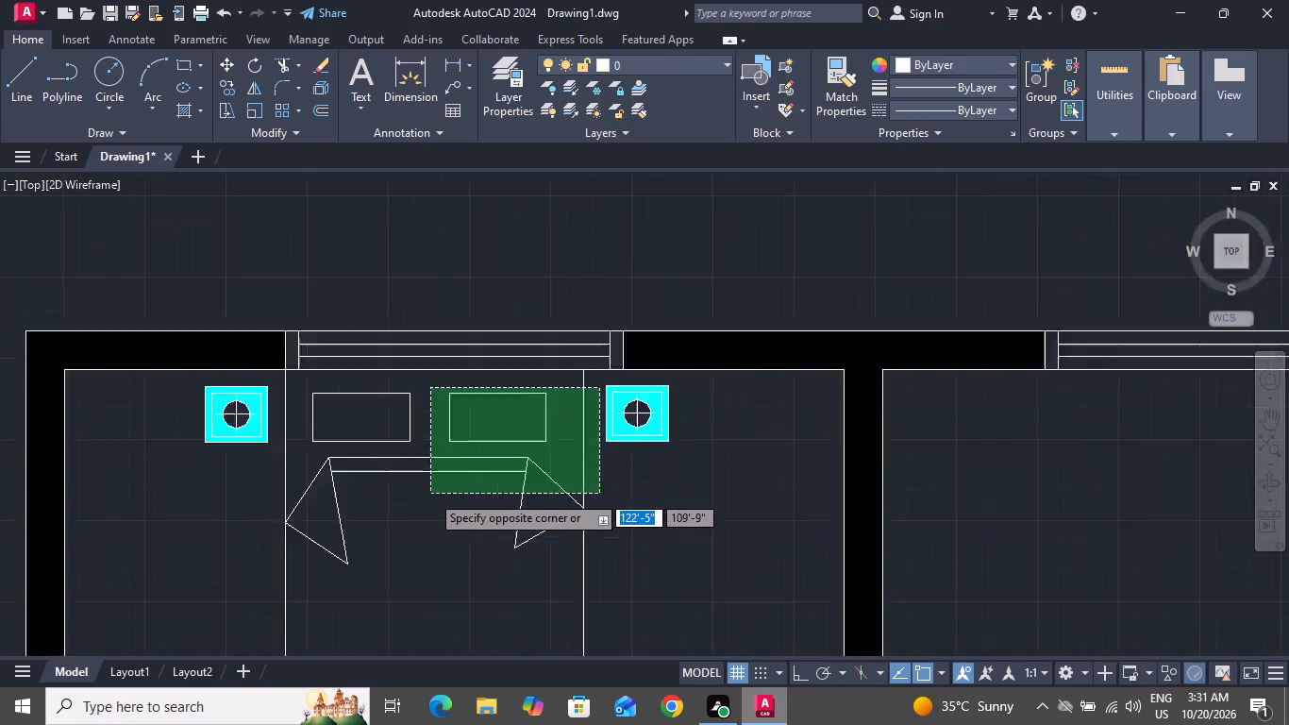
scroll(431, 494, "down", 4)
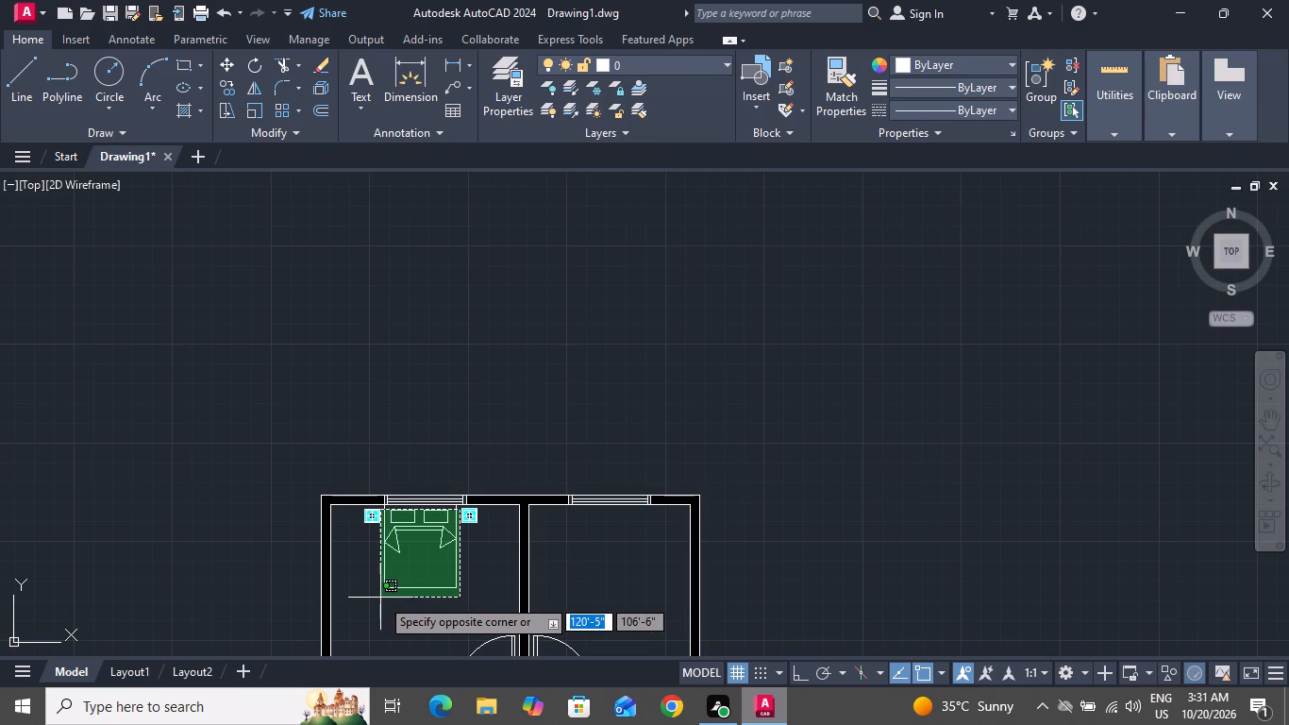
left_click(382, 590)
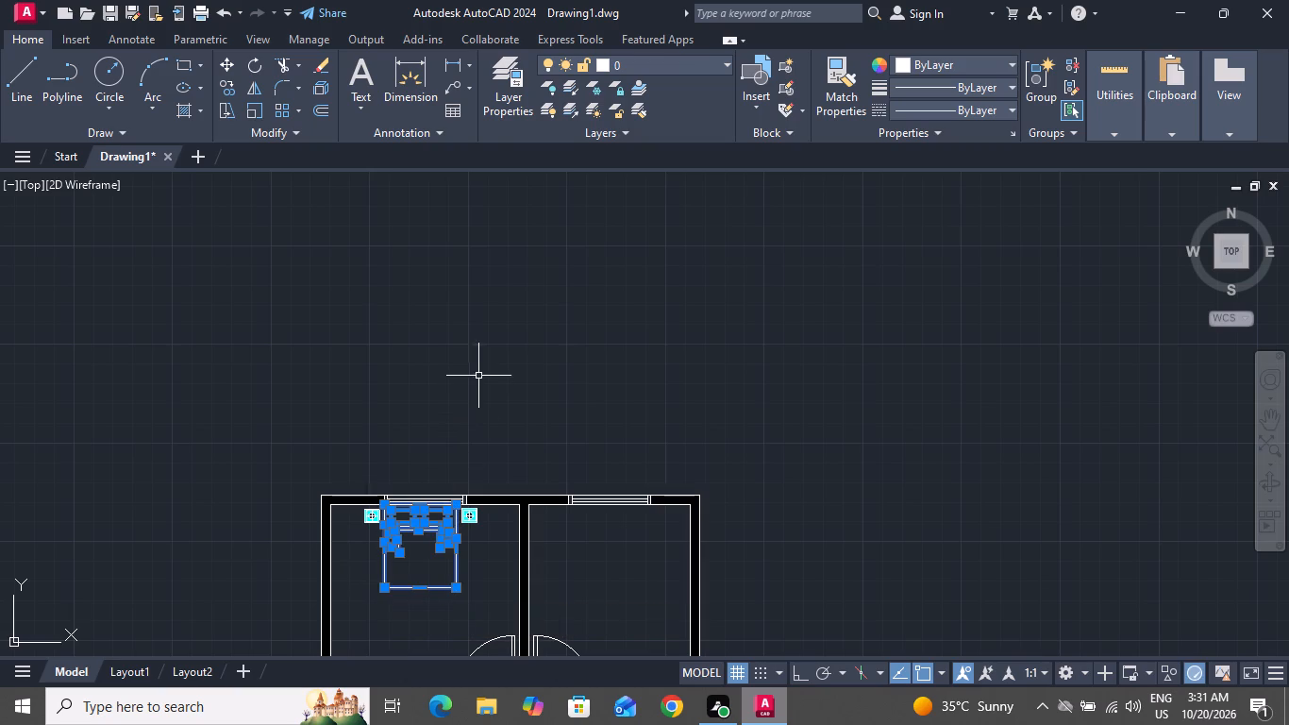
left_click(980, 62)
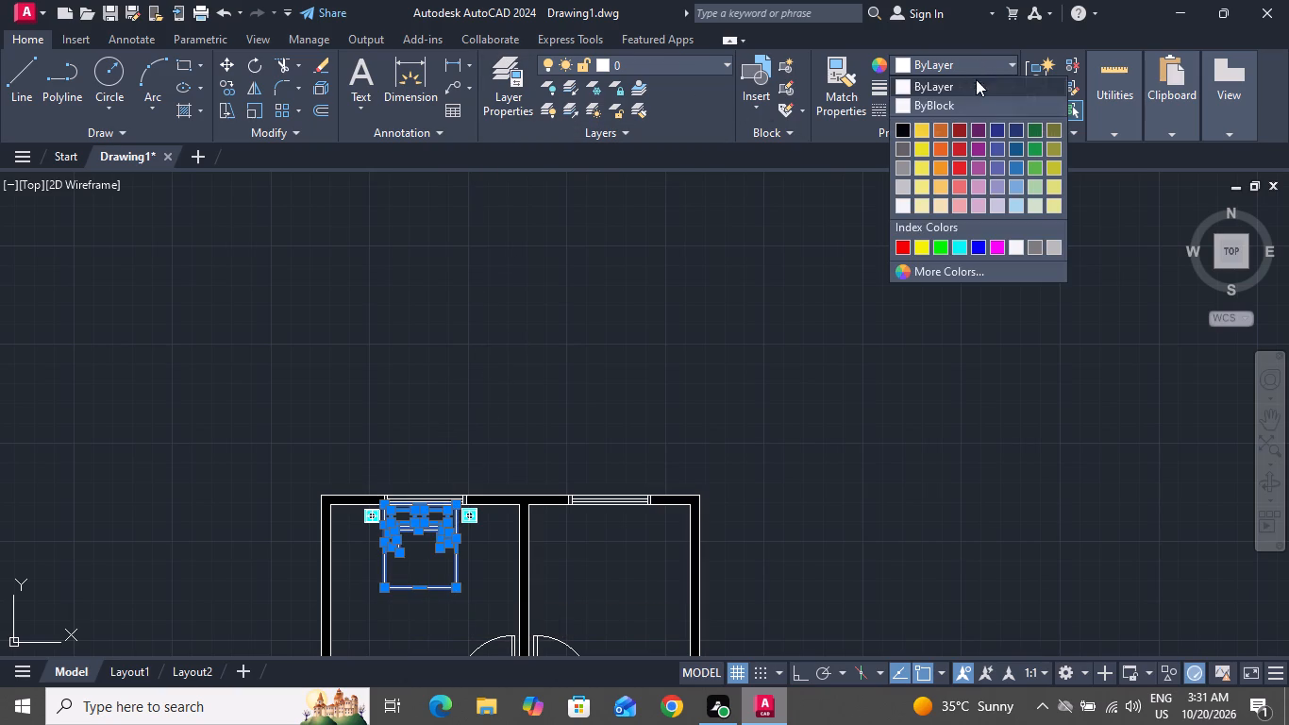
left_click(956, 244)
key("Escape")
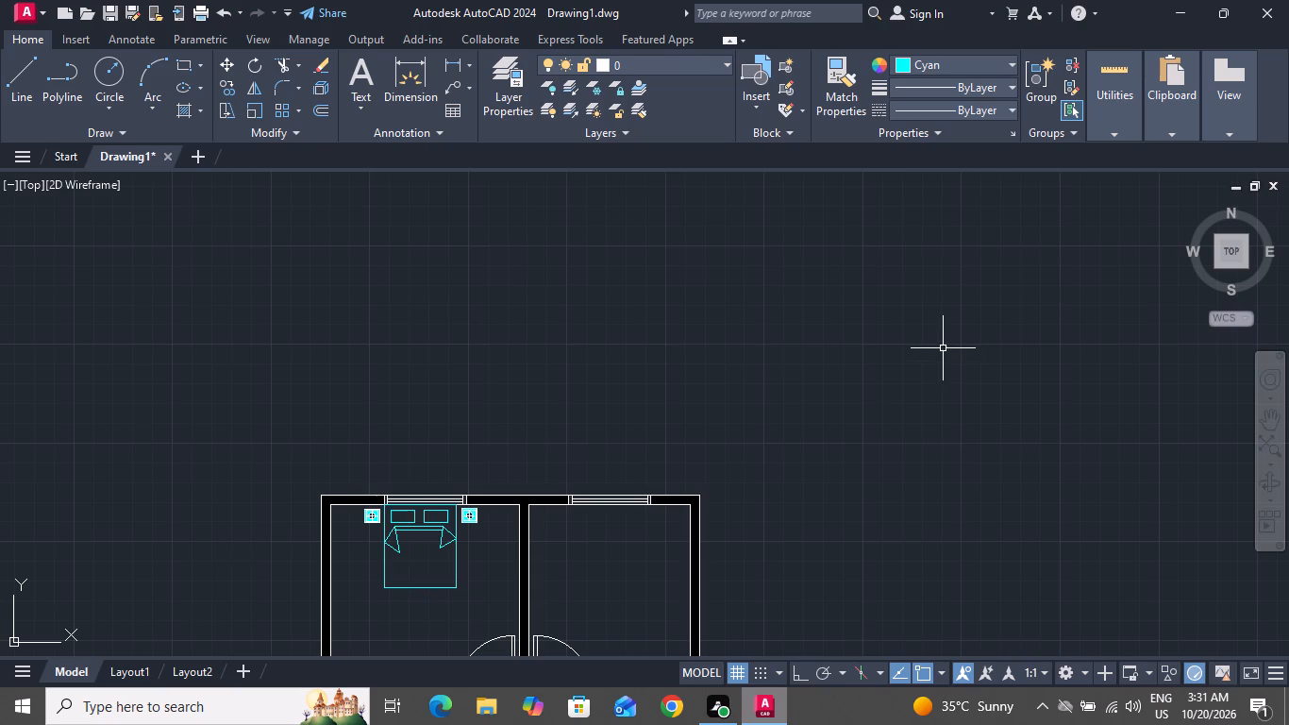
Draw a narrow wardrobe outline with ortho on, from the upper-left bedroom's top wall down and across to the partition wall.
scroll(771, 402, "down", 2)
scroll(760, 515, "down", 1)
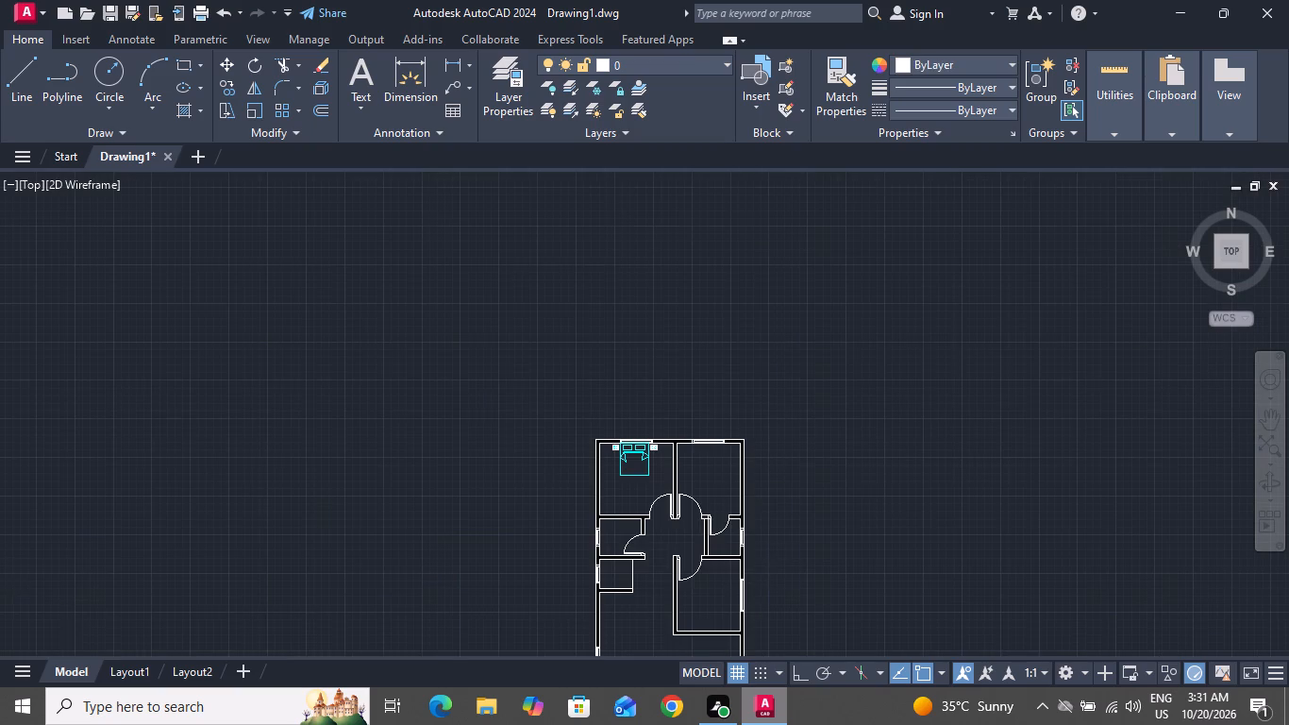
scroll(760, 515, "down", 1)
scroll(790, 605, "up", 3)
scroll(713, 419, "down", 1)
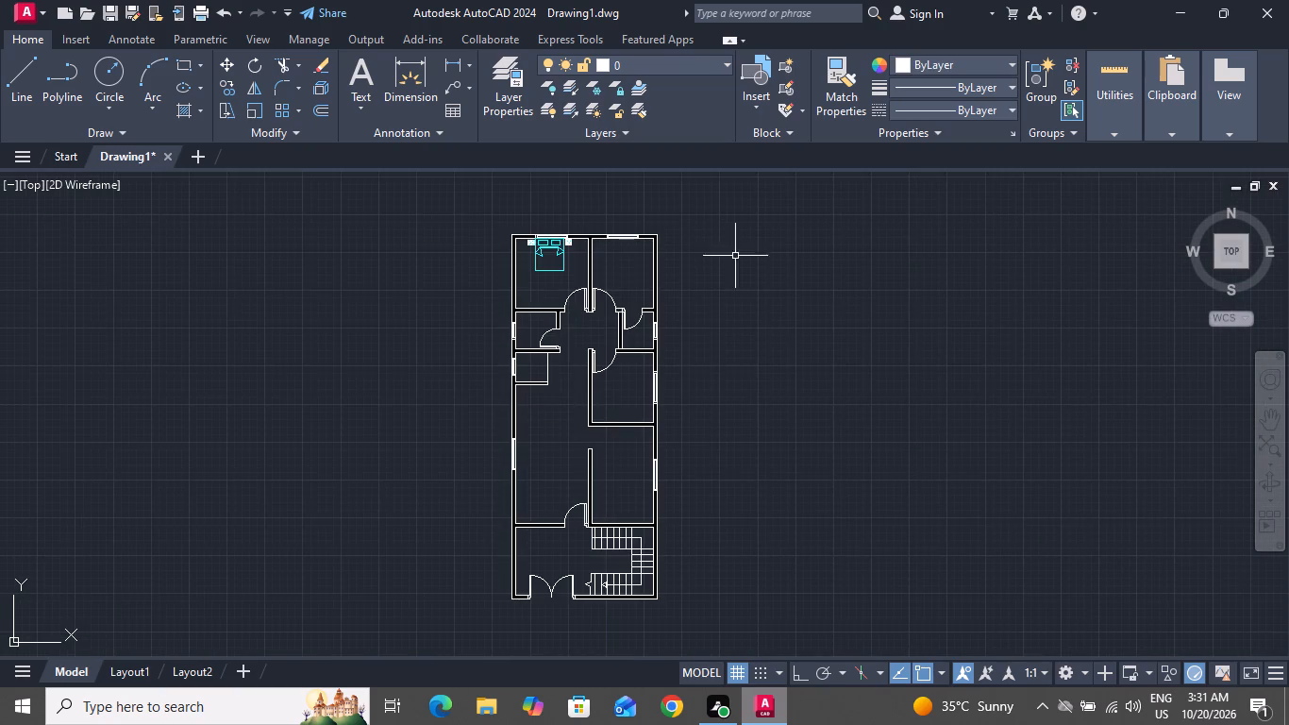
scroll(699, 235, "up", 3)
scroll(690, 263, "down", 1)
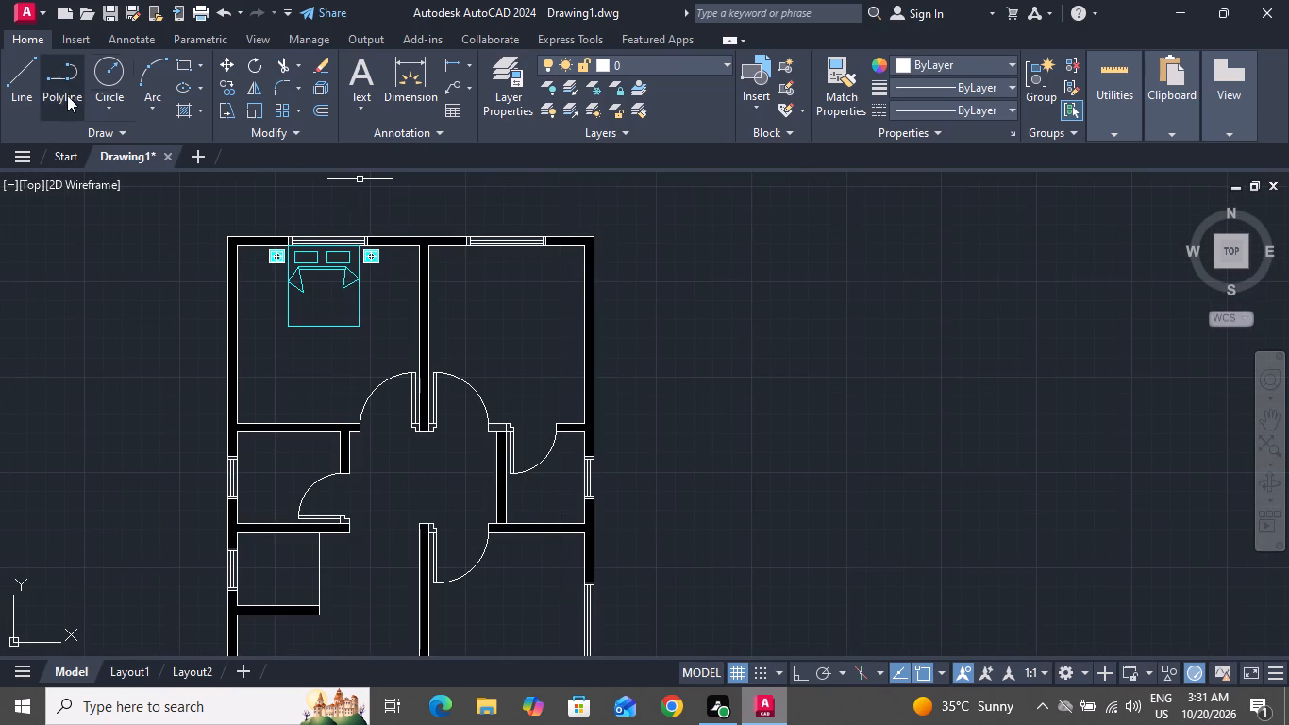
left_click(25, 72)
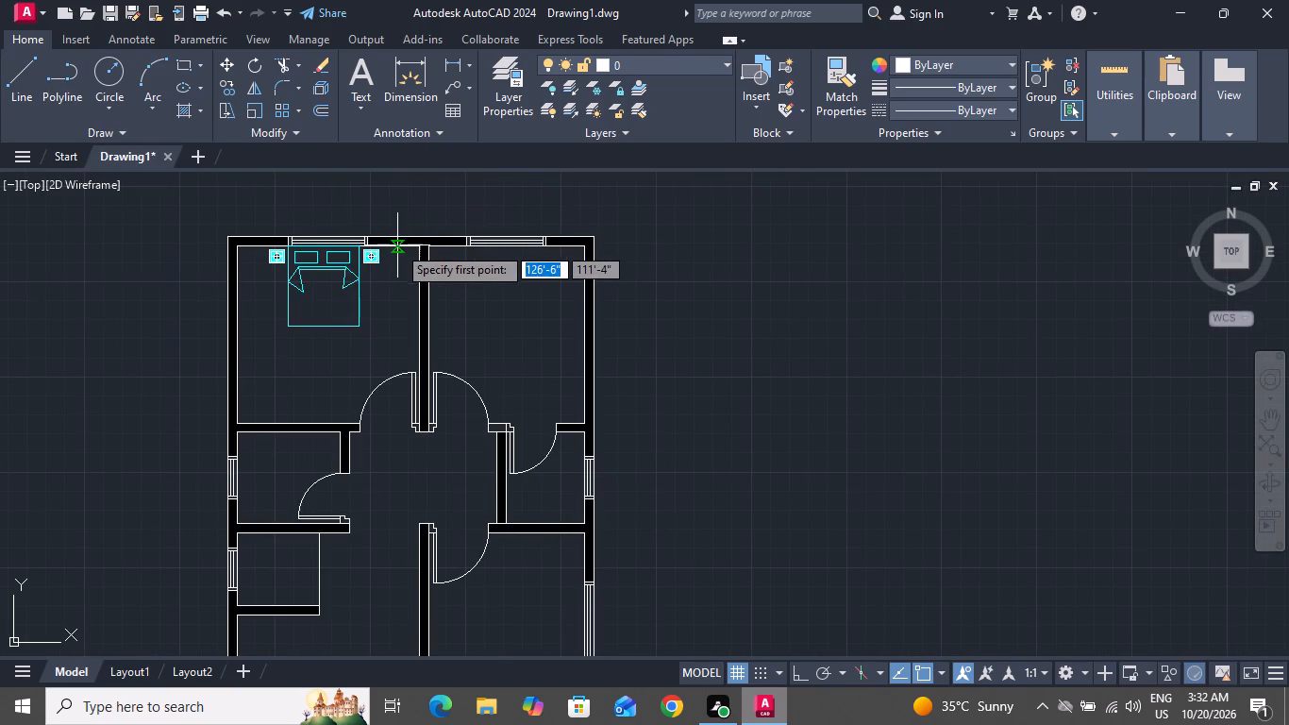
left_click(402, 248)
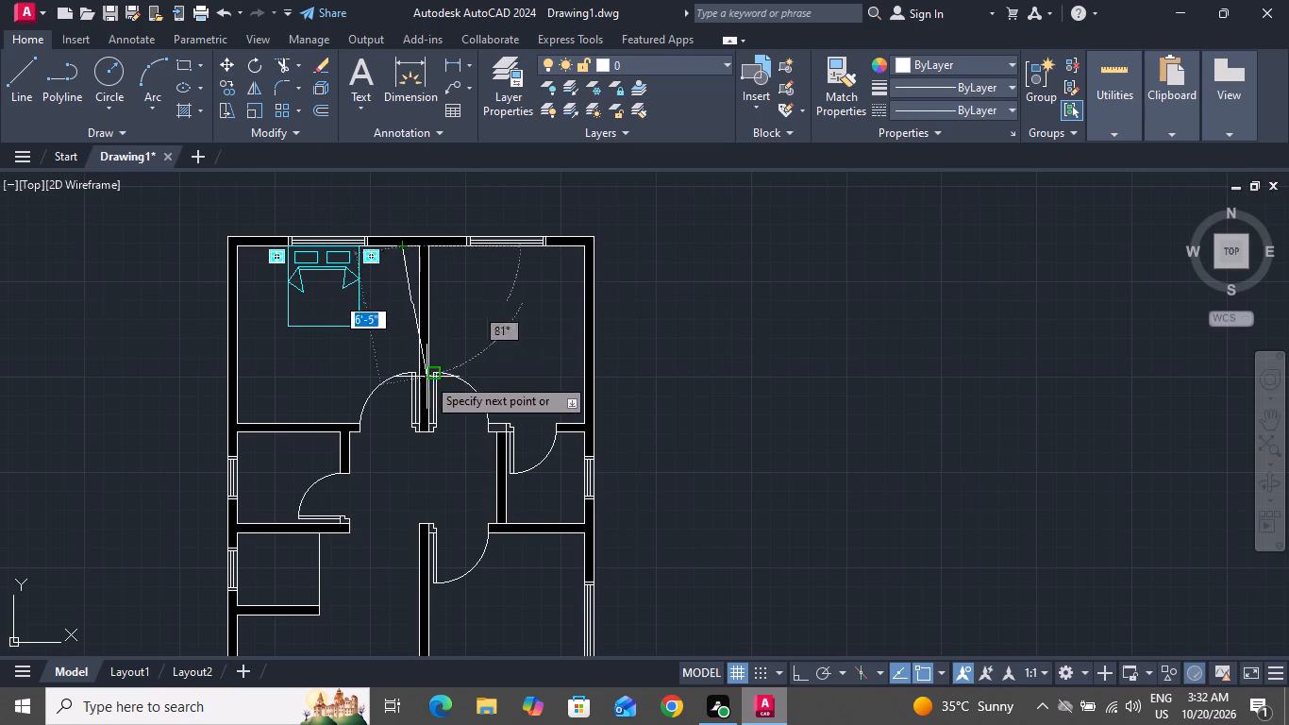
left_click(797, 672)
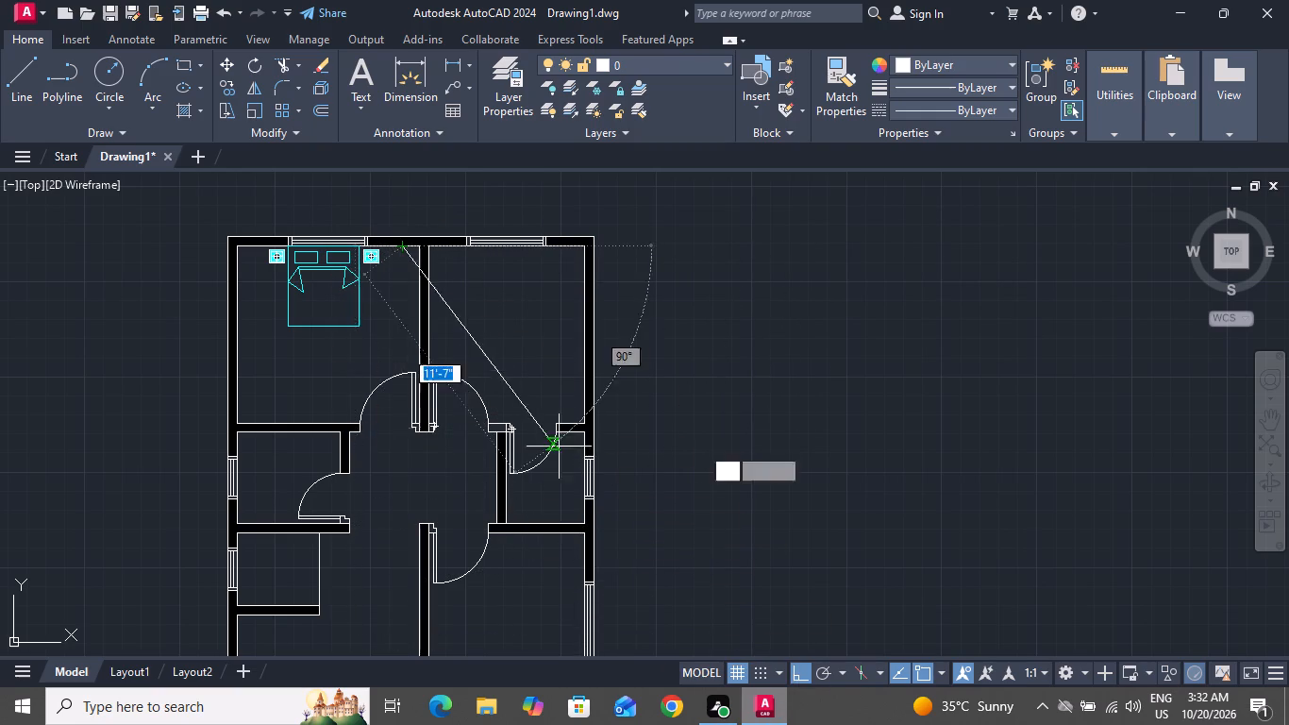
scroll(407, 342, "up", 1)
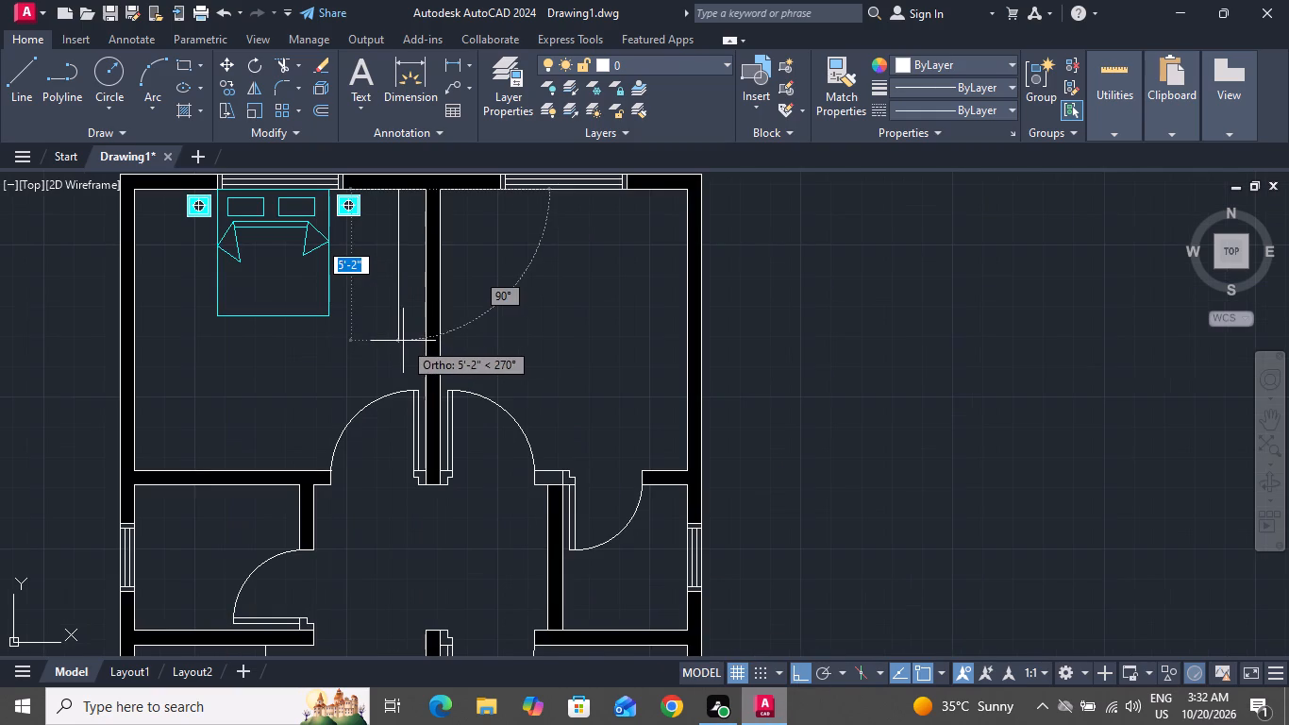
left_click(400, 327)
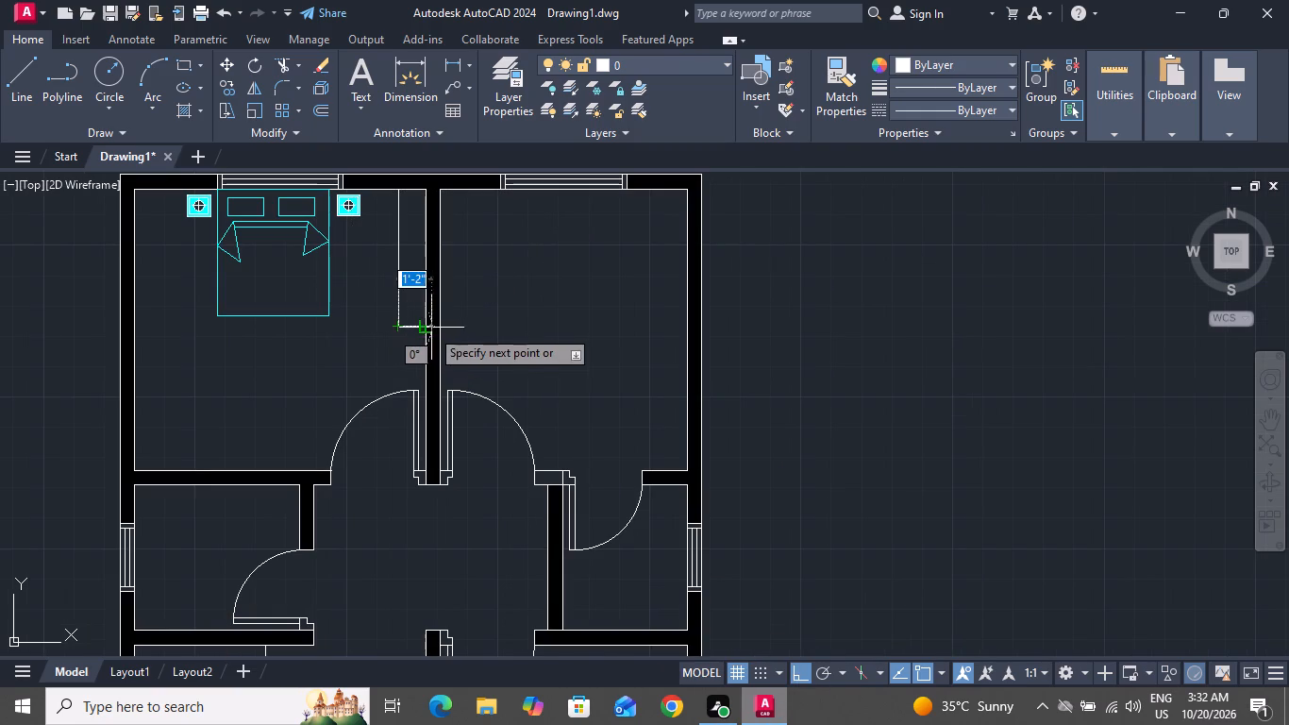
left_click(427, 329)
right_click(427, 328)
left_click(456, 357)
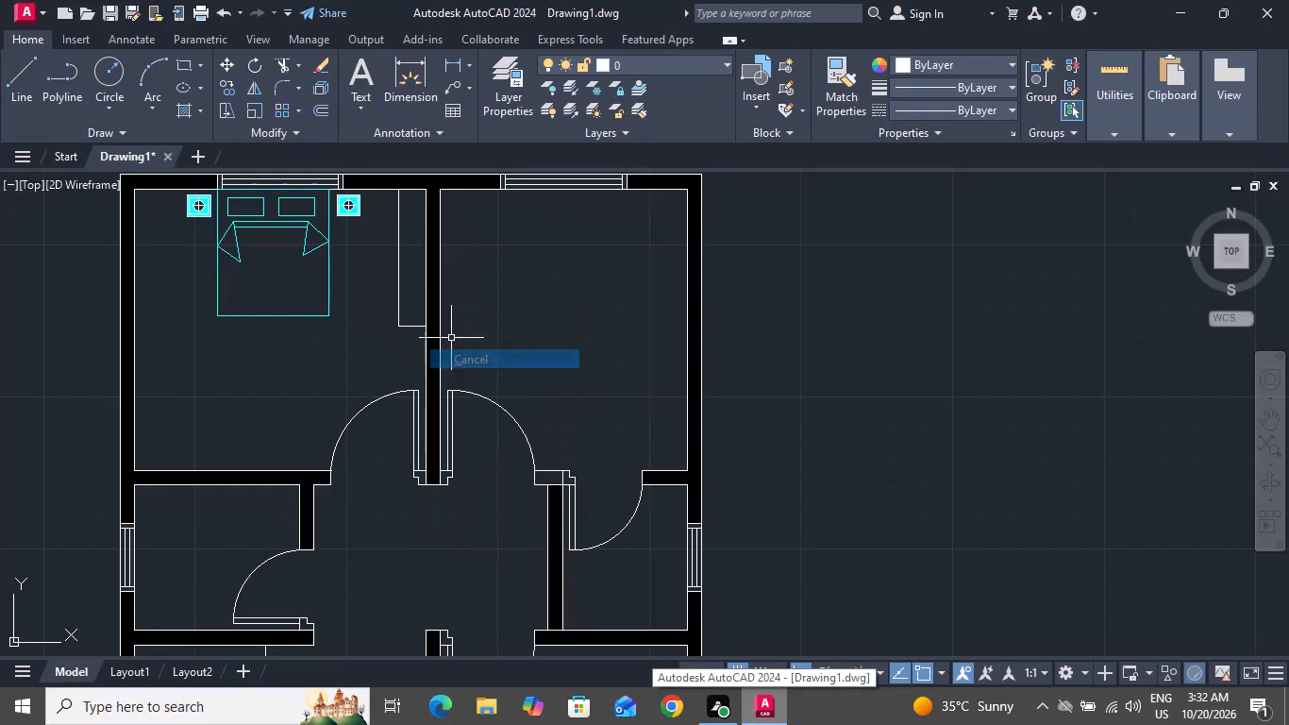
Draw a vertical hanging-rod line about 4'-0" long down the middle of the wardrobe.
left_click(15, 63)
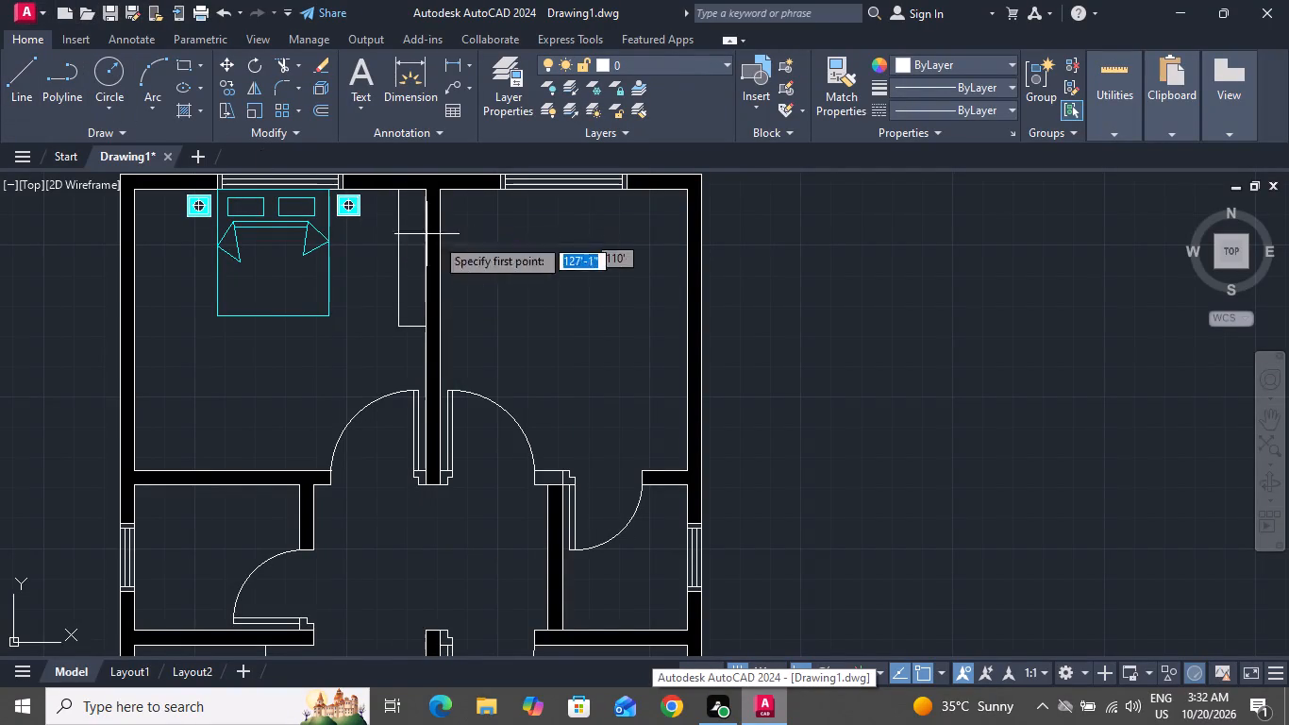
scroll(418, 211, "up", 2)
scroll(406, 239, "down", 1)
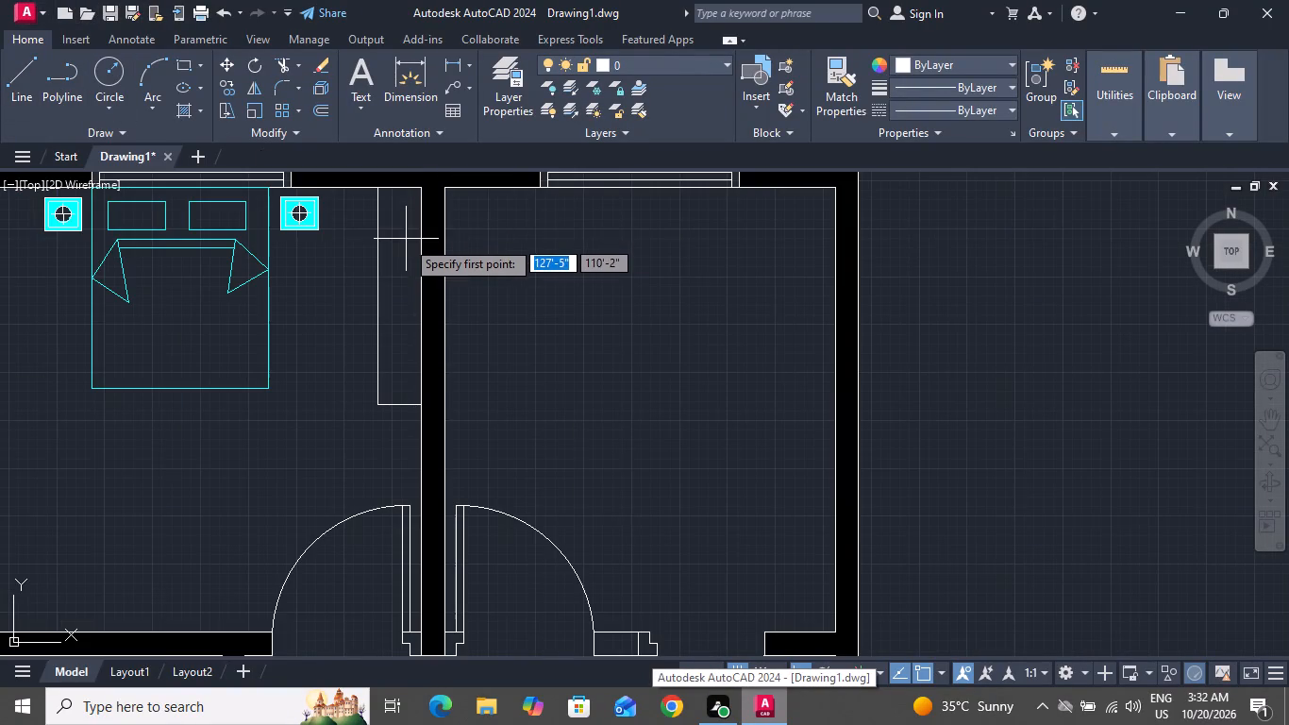
left_click(395, 205)
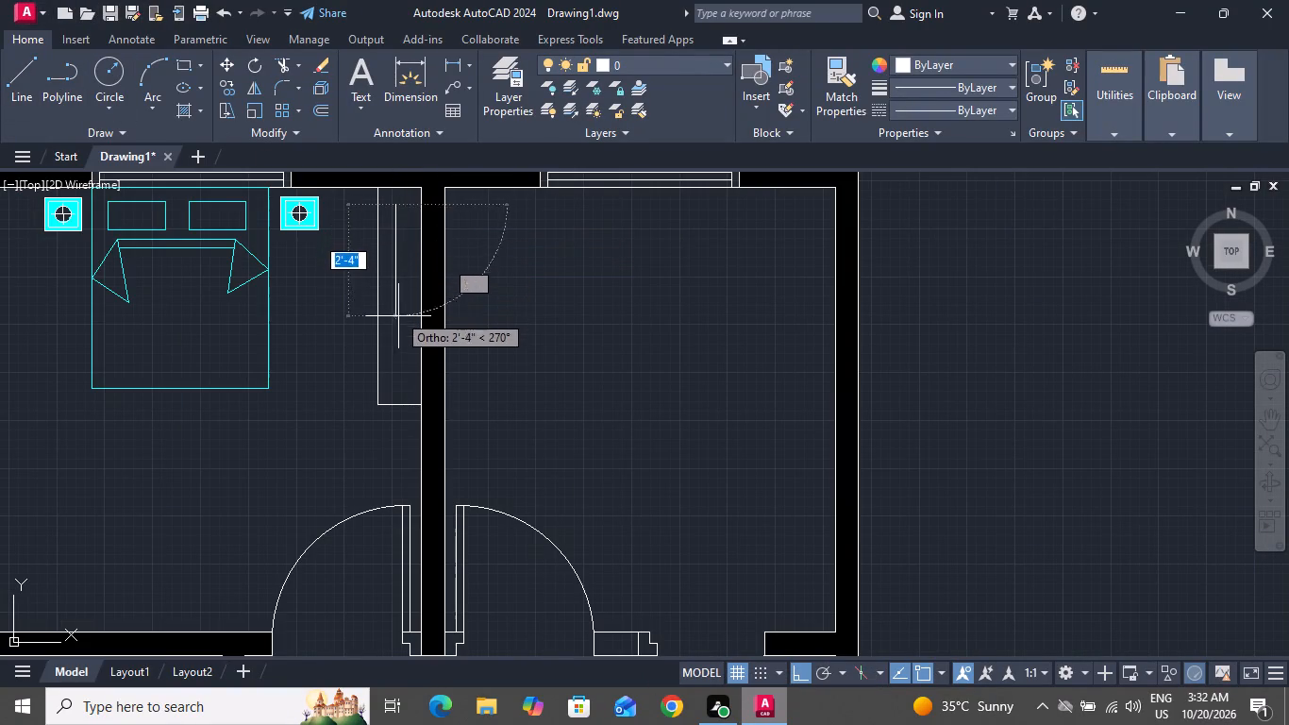
left_click(392, 389)
right_click(395, 379)
left_click(432, 403)
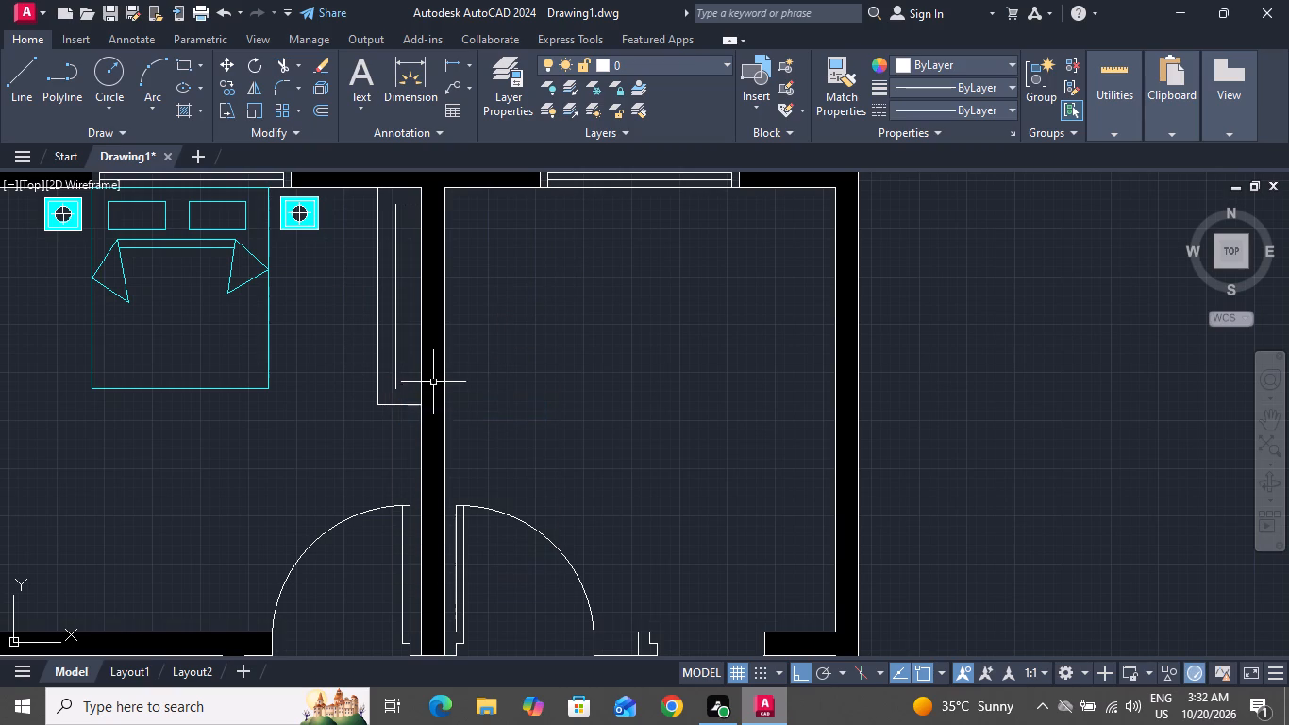
Draw a short horizontal hanger line about 4" long across the rod near its upper end.
left_click(24, 70)
scroll(272, 366, "down", 2)
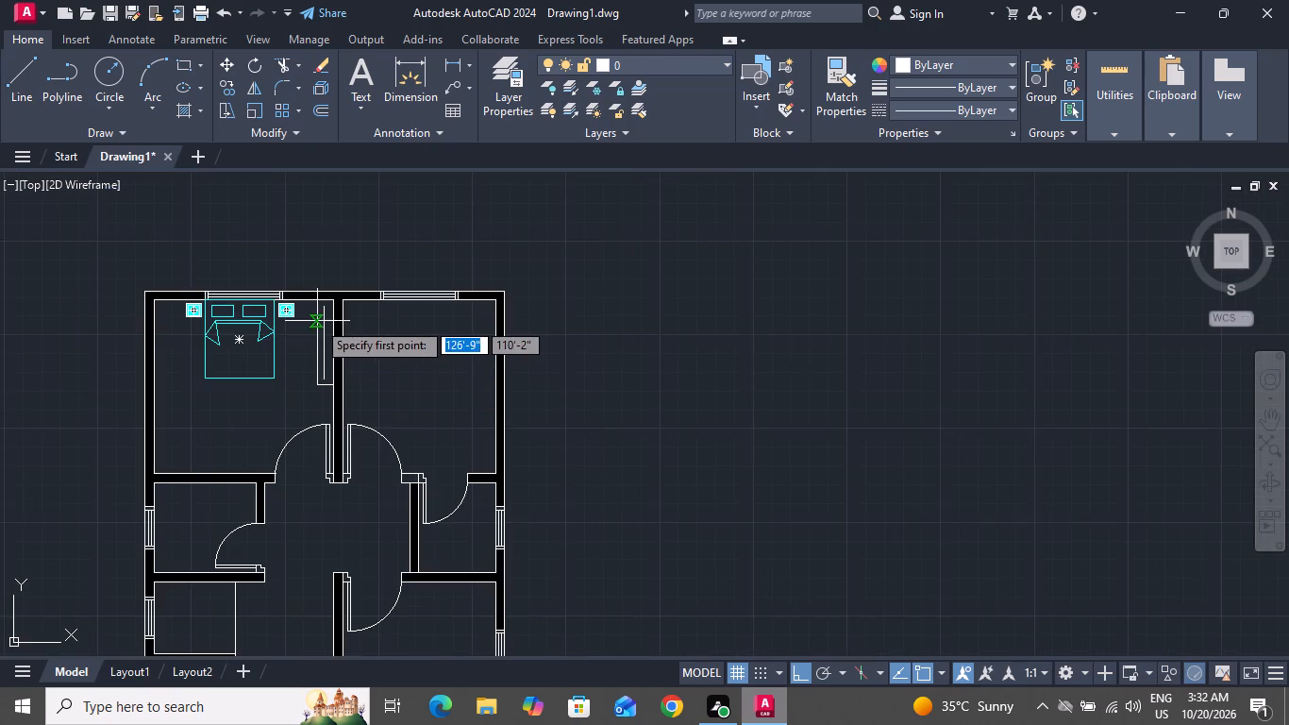
scroll(321, 321, "up", 4)
left_click(300, 256)
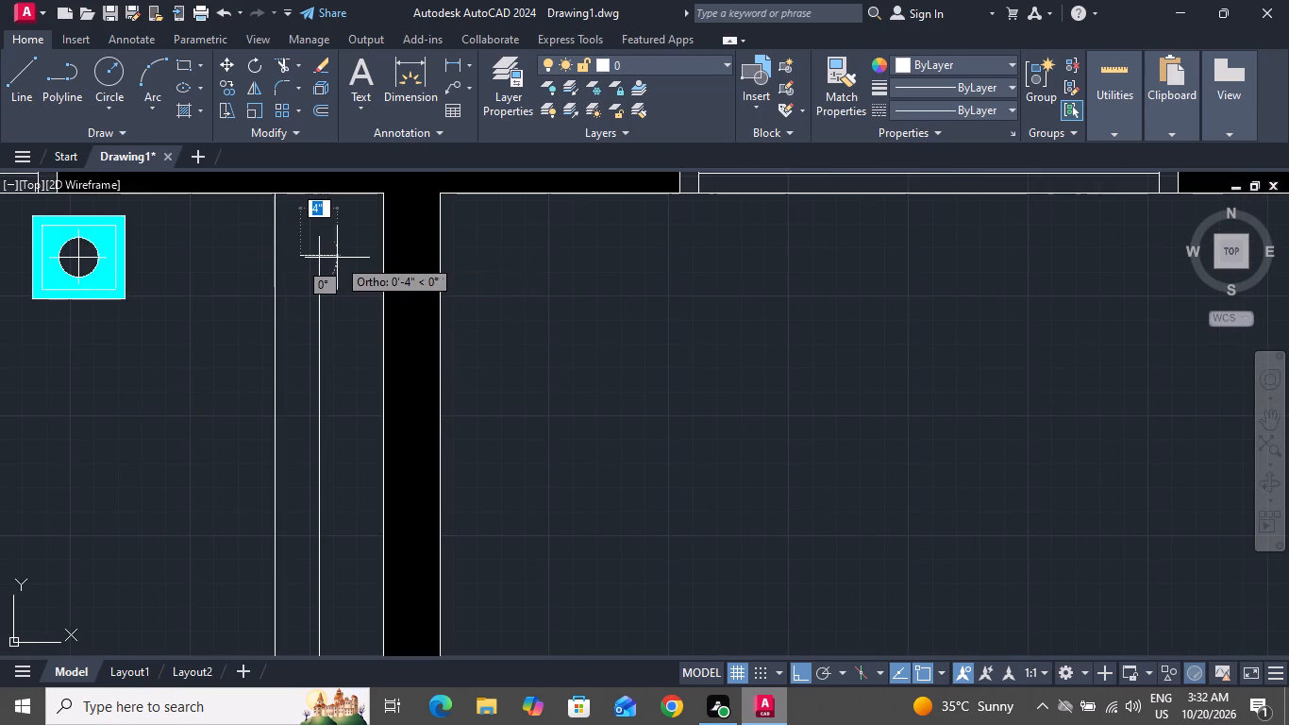
left_click(339, 258)
right_click(341, 258)
left_click(360, 281)
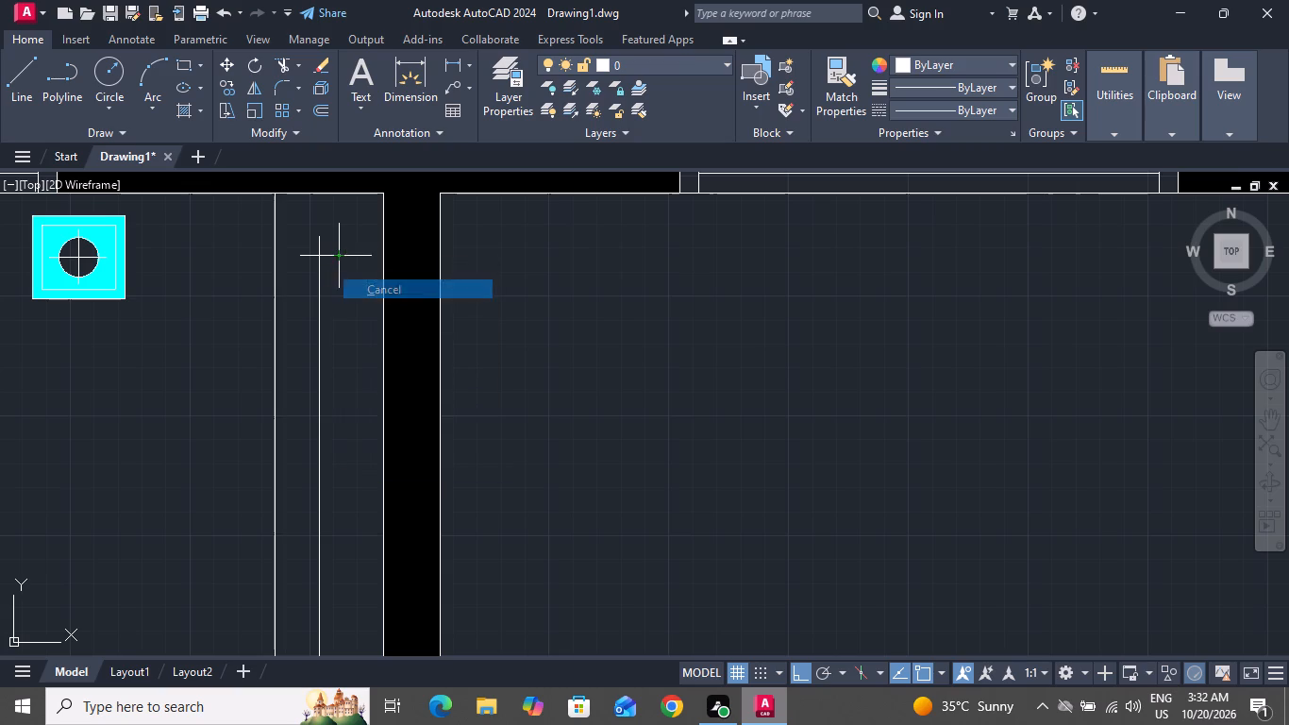
Offset the hanger line downward at 3" spacing along the wardrobe rod to make four more hangers.
type("O 3\"")
key("Return")
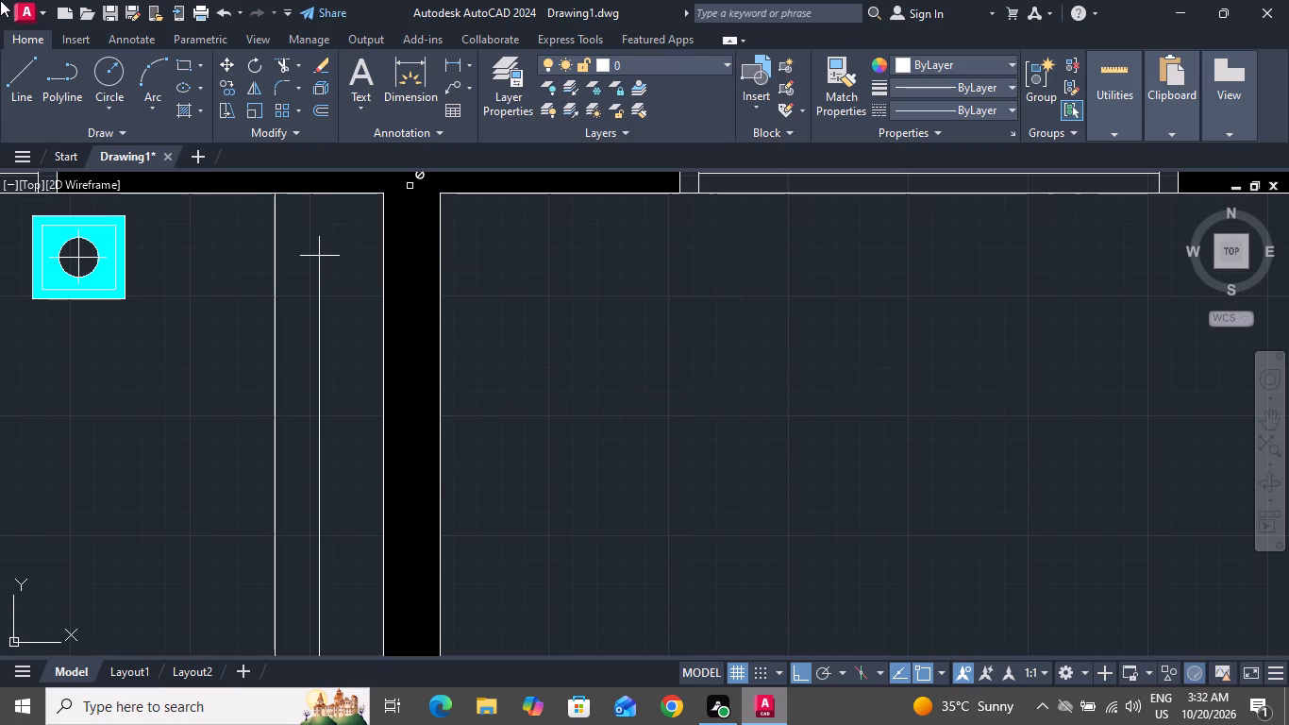
left_click(302, 256)
left_click(304, 317)
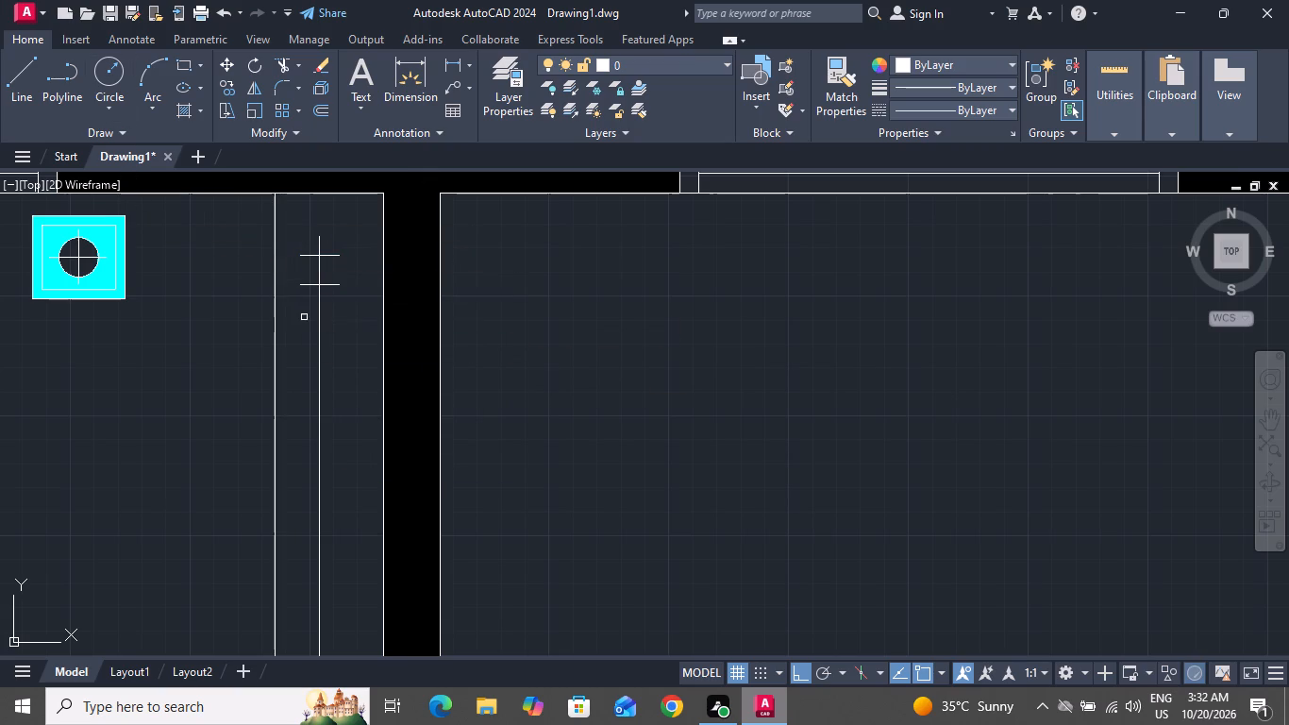
left_click(307, 284)
left_click(293, 345)
left_click(307, 311)
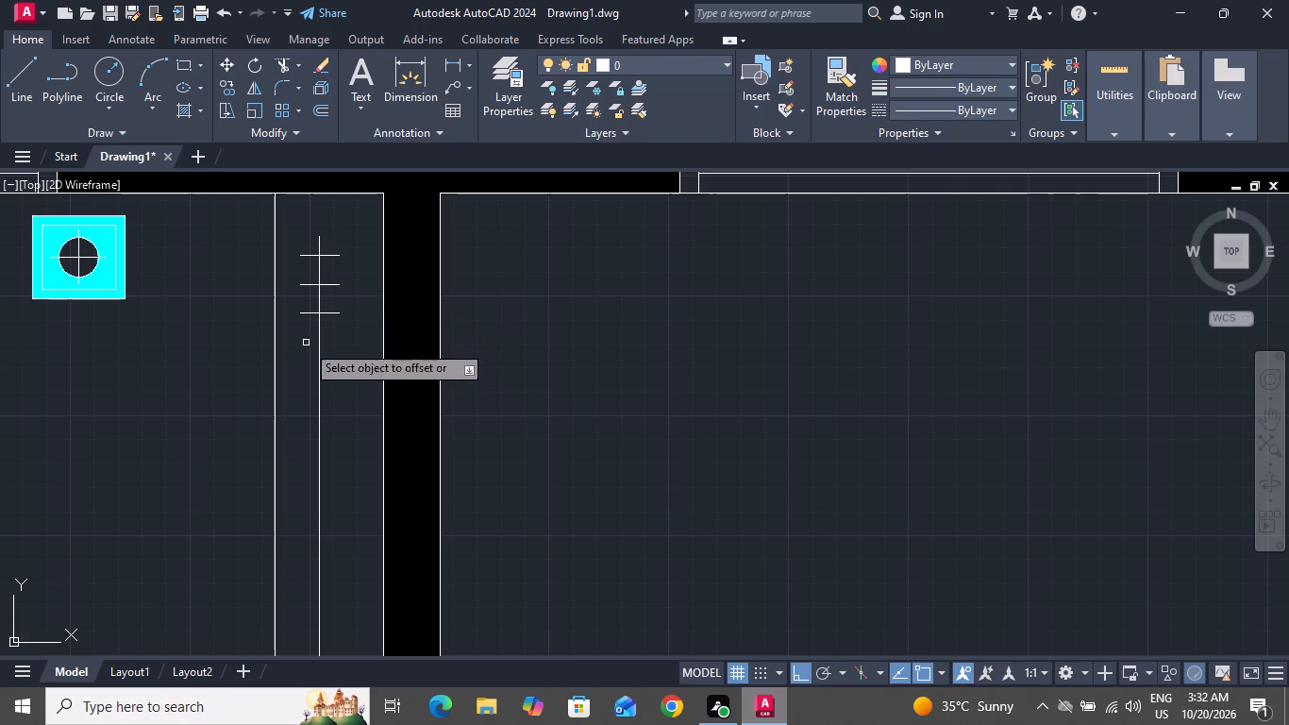
left_click(303, 312)
left_click(293, 376)
left_click(304, 345)
left_click(305, 412)
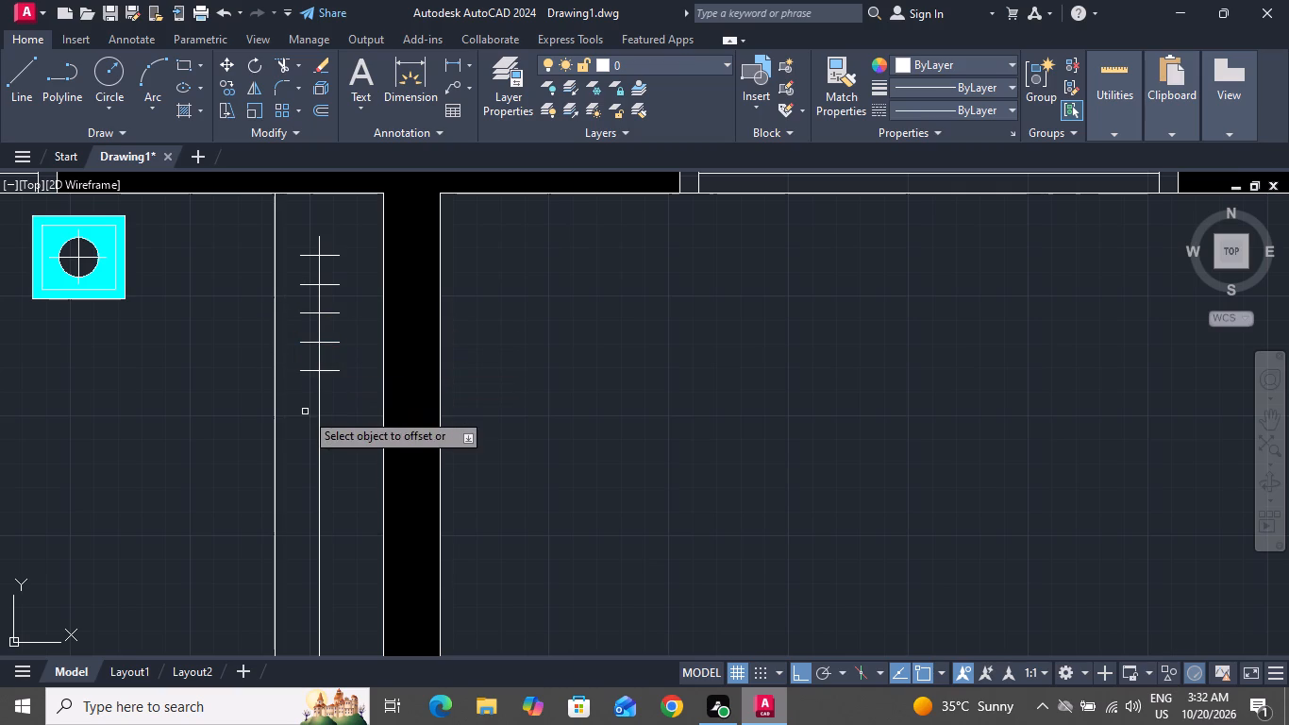
Continue the 3" offsets down the wardrobe rod, adding five more hanger lines.
left_click(313, 370)
left_click(300, 426)
left_click(305, 400)
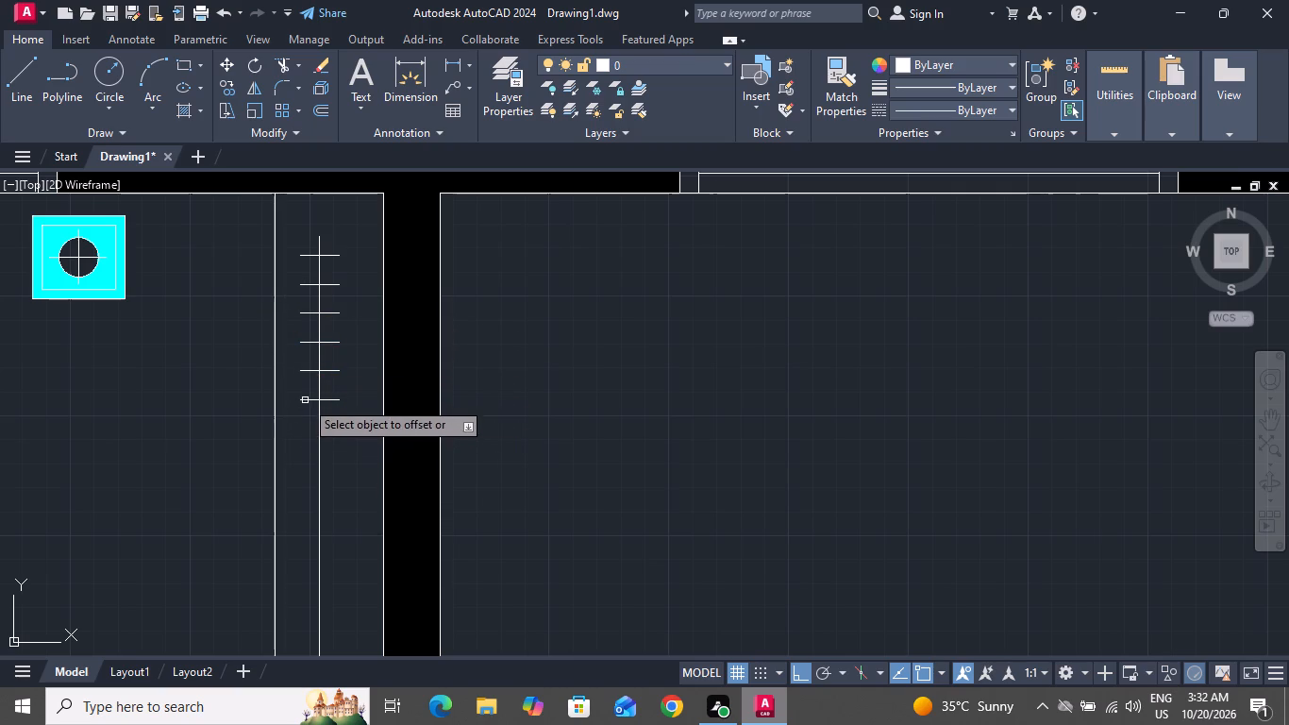
left_click(298, 461)
left_click(305, 430)
left_click(293, 482)
left_click(305, 459)
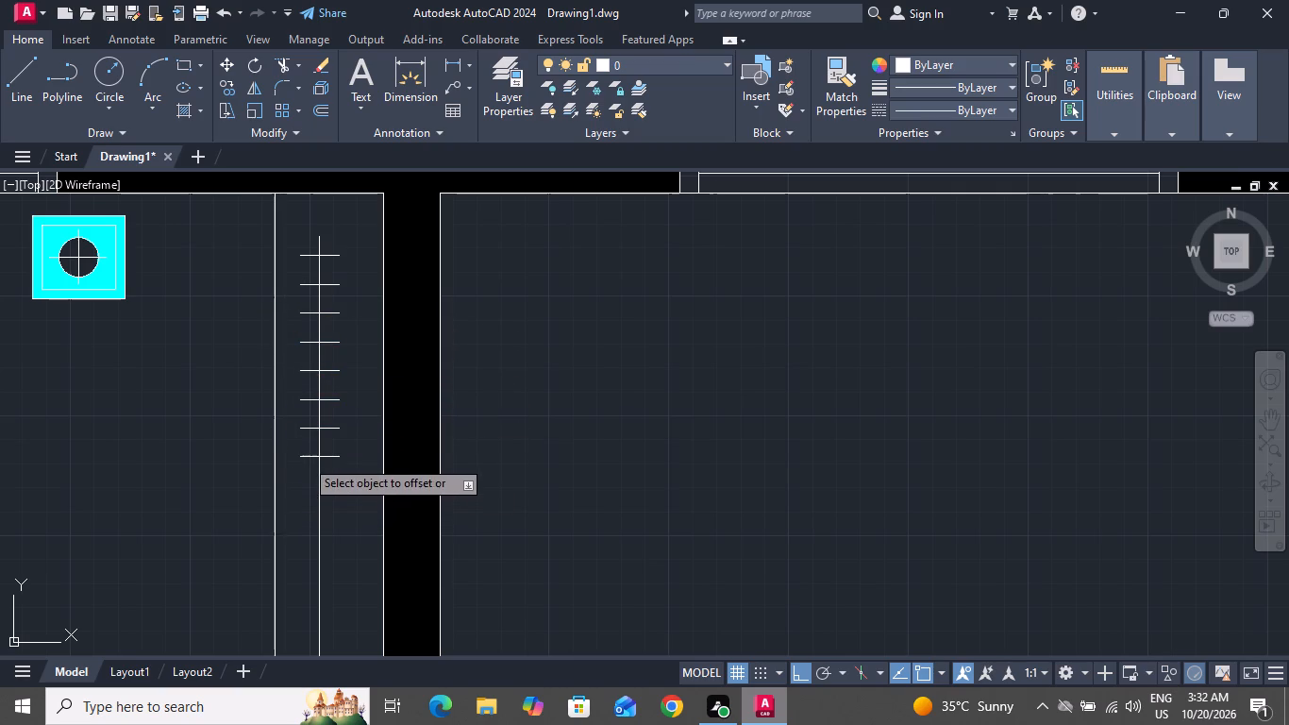
left_click(291, 505)
left_click(307, 485)
left_click(287, 530)
Continue the 3" offsets down the wardrobe rod, adding three more hanger lines below the lowest one.
scroll(357, 390, "down", 1)
scroll(359, 388, "up", 1)
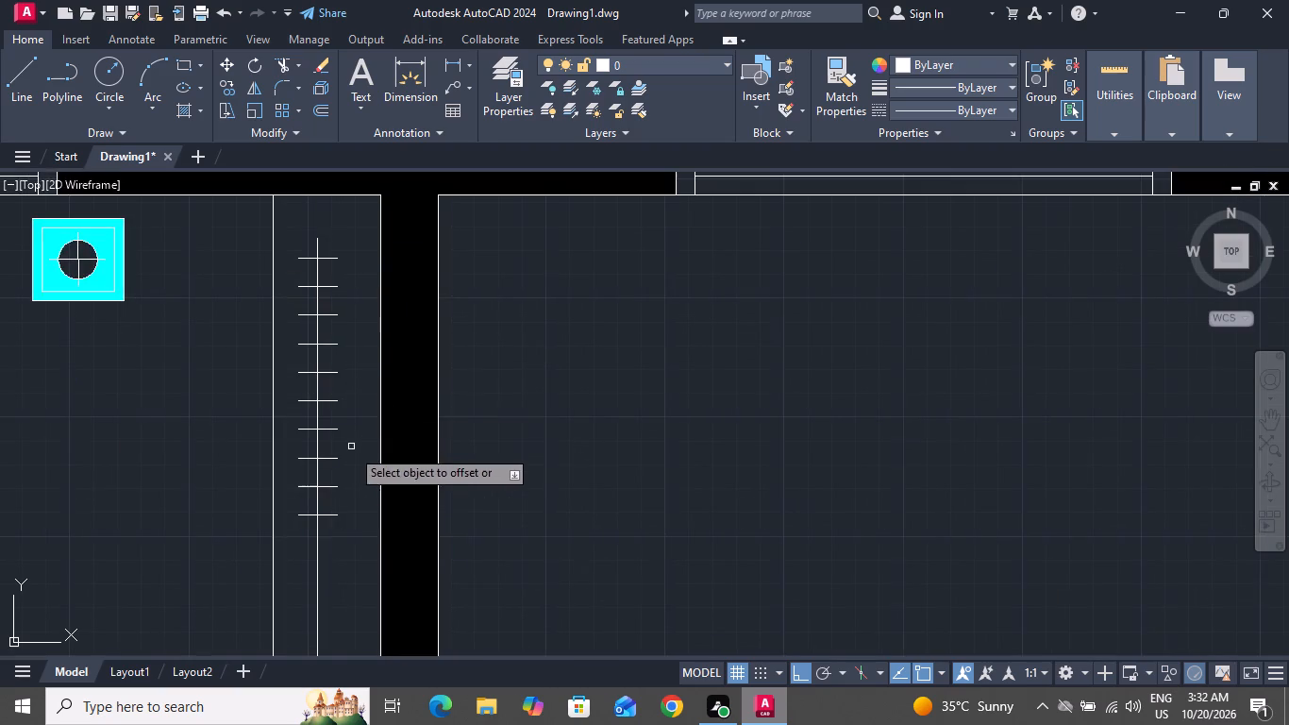
scroll(323, 402, "down", 3)
scroll(314, 496, "up", 2)
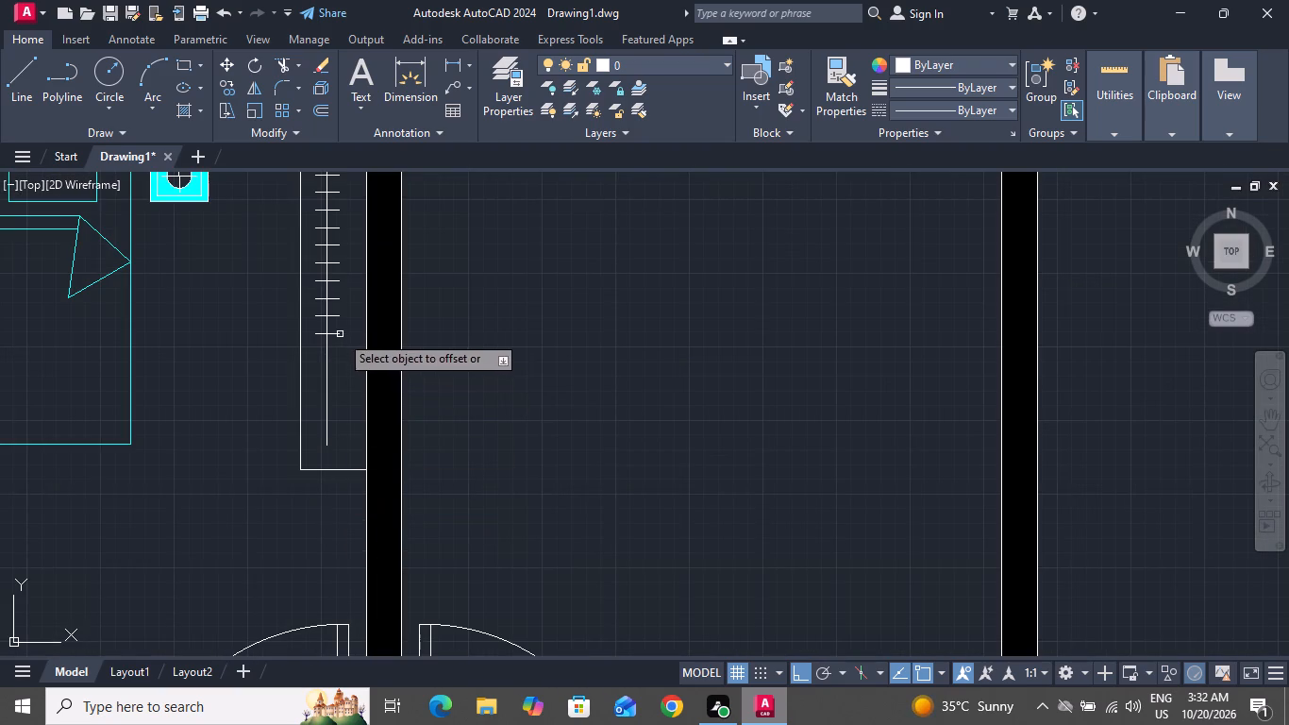
left_click(339, 334)
left_click(342, 389)
left_click(339, 354)
left_click(335, 398)
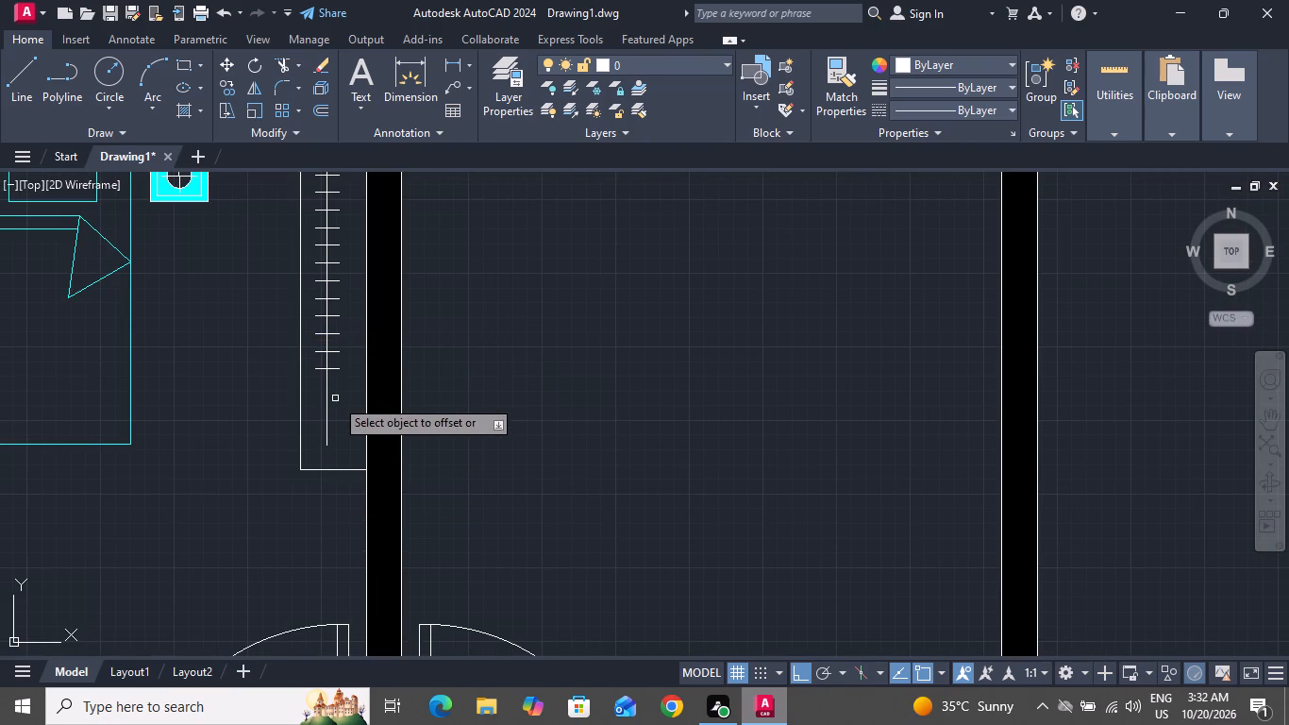
left_click(337, 367)
left_click(334, 423)
left_click(335, 384)
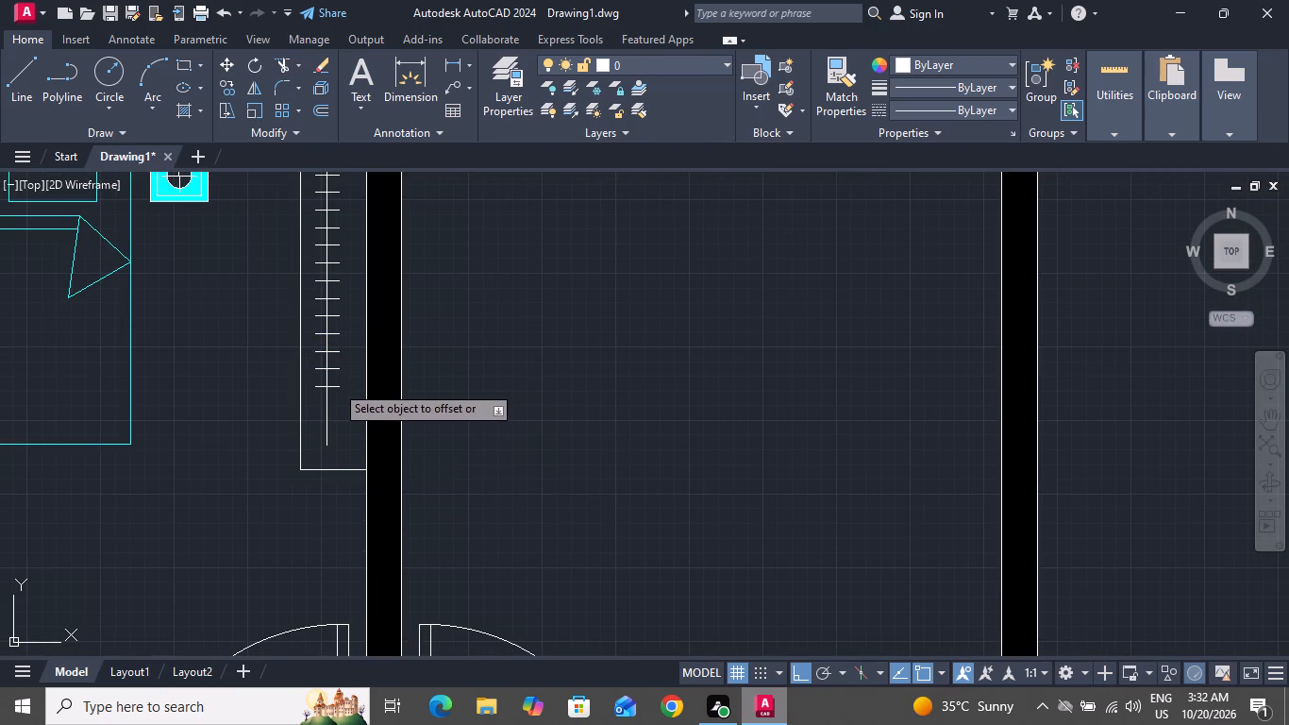
Offset four more hanger lines at 3" spacing to reach the lower end of the wardrobe rod, and end the Offset command.
left_click(335, 387)
left_click(334, 430)
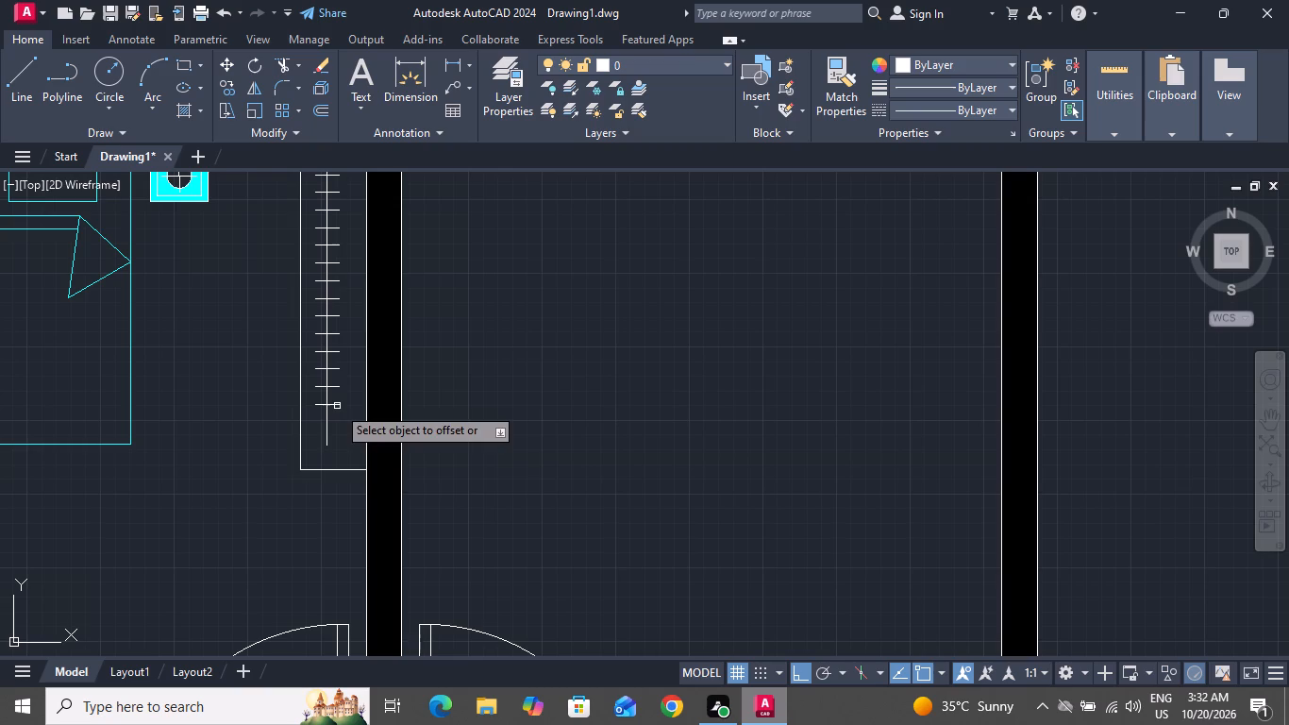
left_click(337, 406)
left_click(338, 466)
left_click(336, 421)
left_click(330, 460)
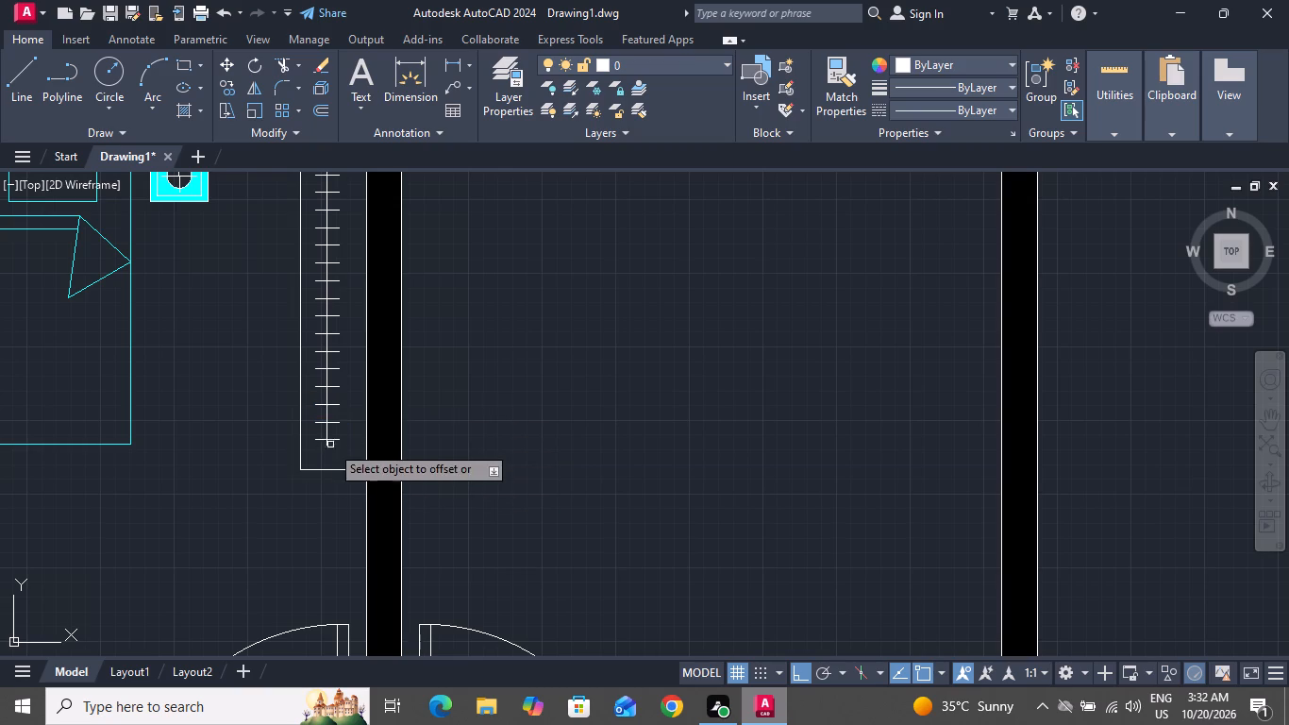
left_click(334, 439)
left_click(335, 462)
scroll(379, 423, "down", 1)
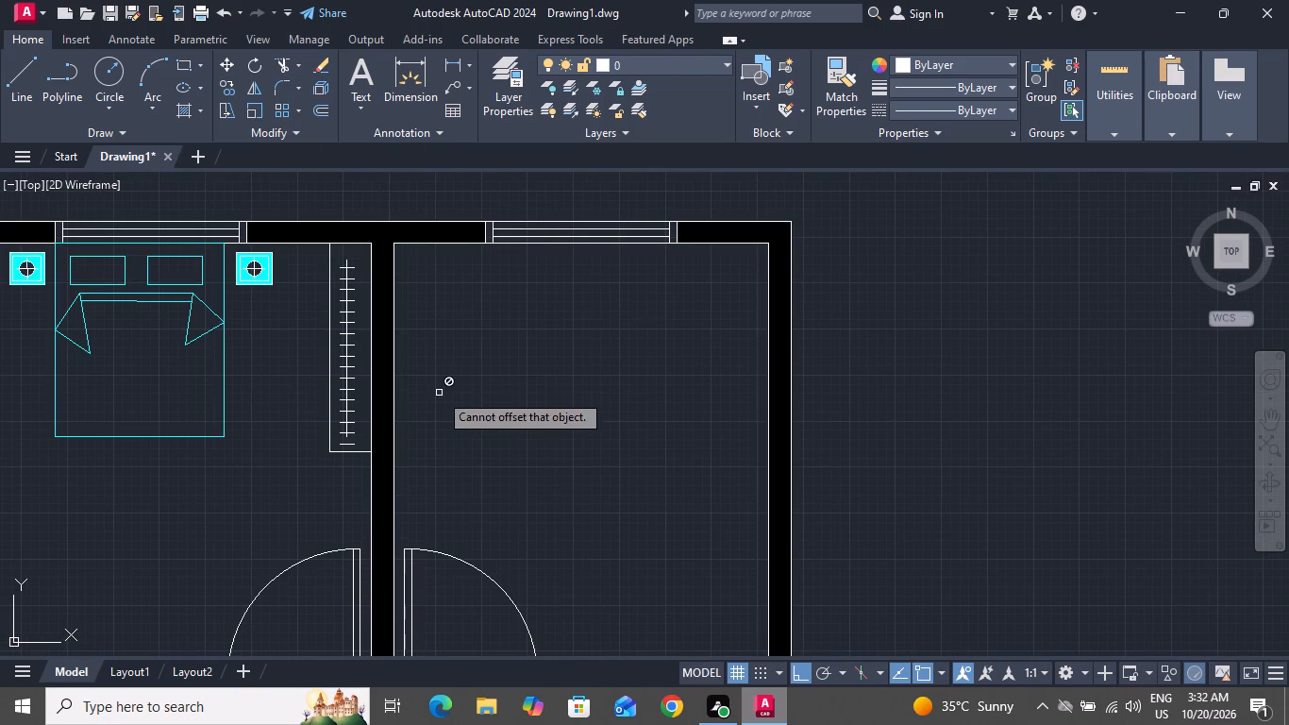
right_click(444, 382)
left_click(480, 416)
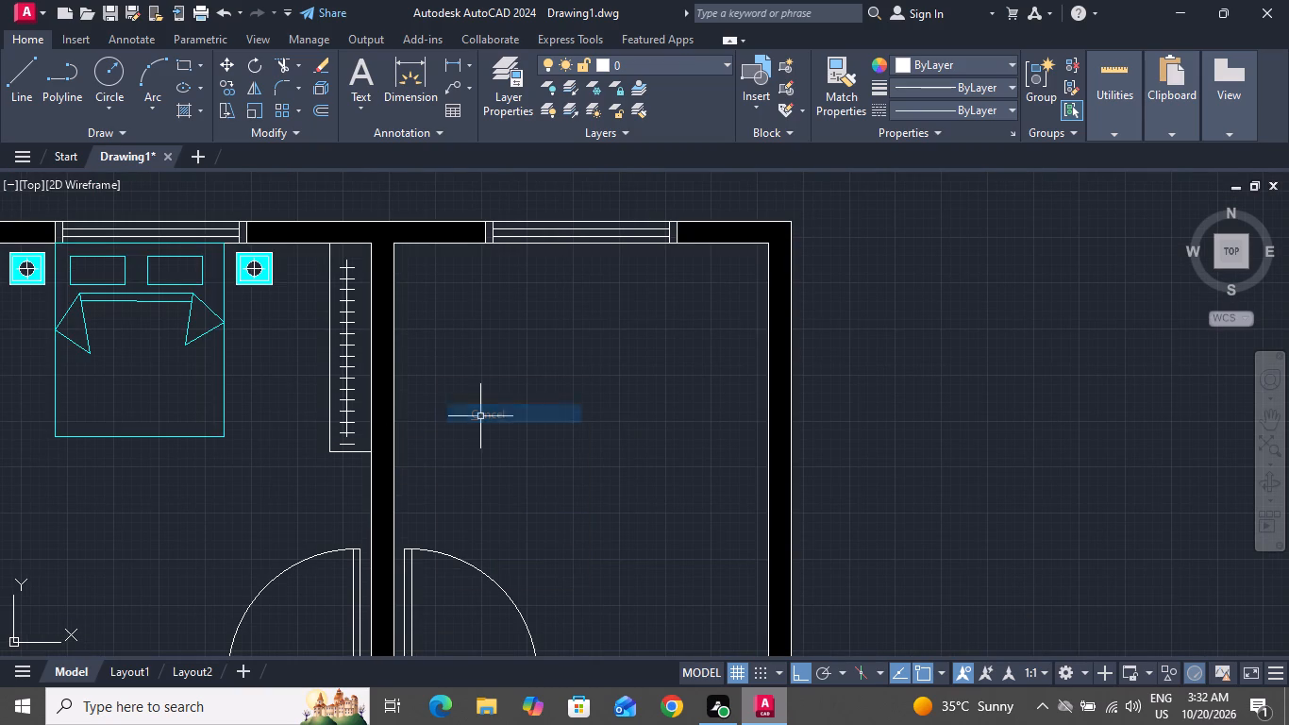
Change the colour of the wardrobe outline, rod and hangers to light yellow 247,242,129.
scroll(480, 416, "down", 2)
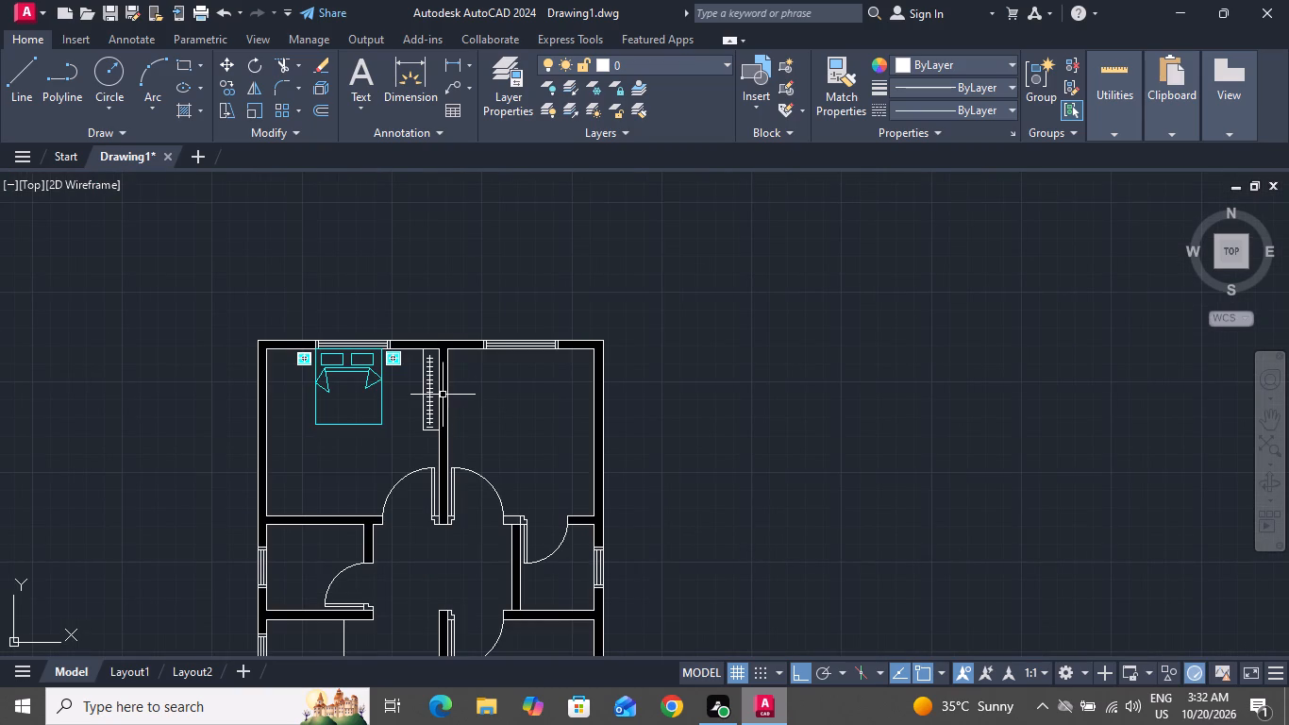
scroll(436, 388, "up", 1)
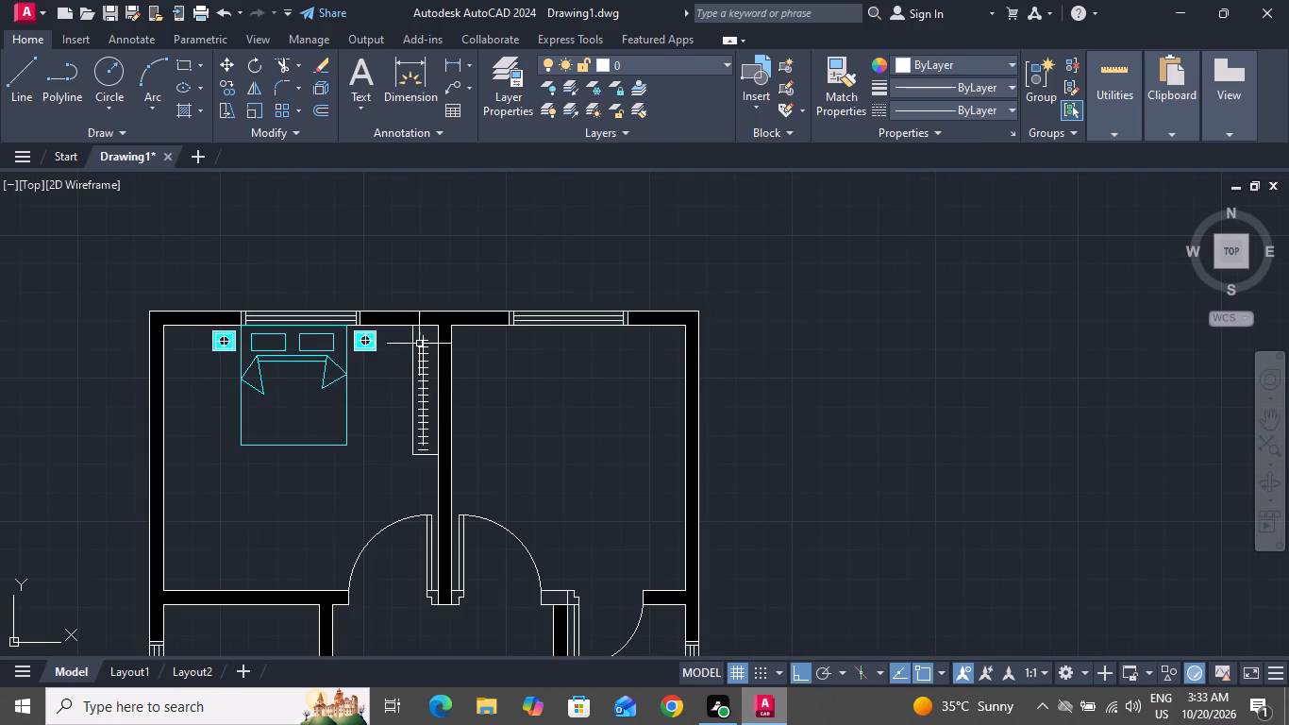
left_click(429, 332)
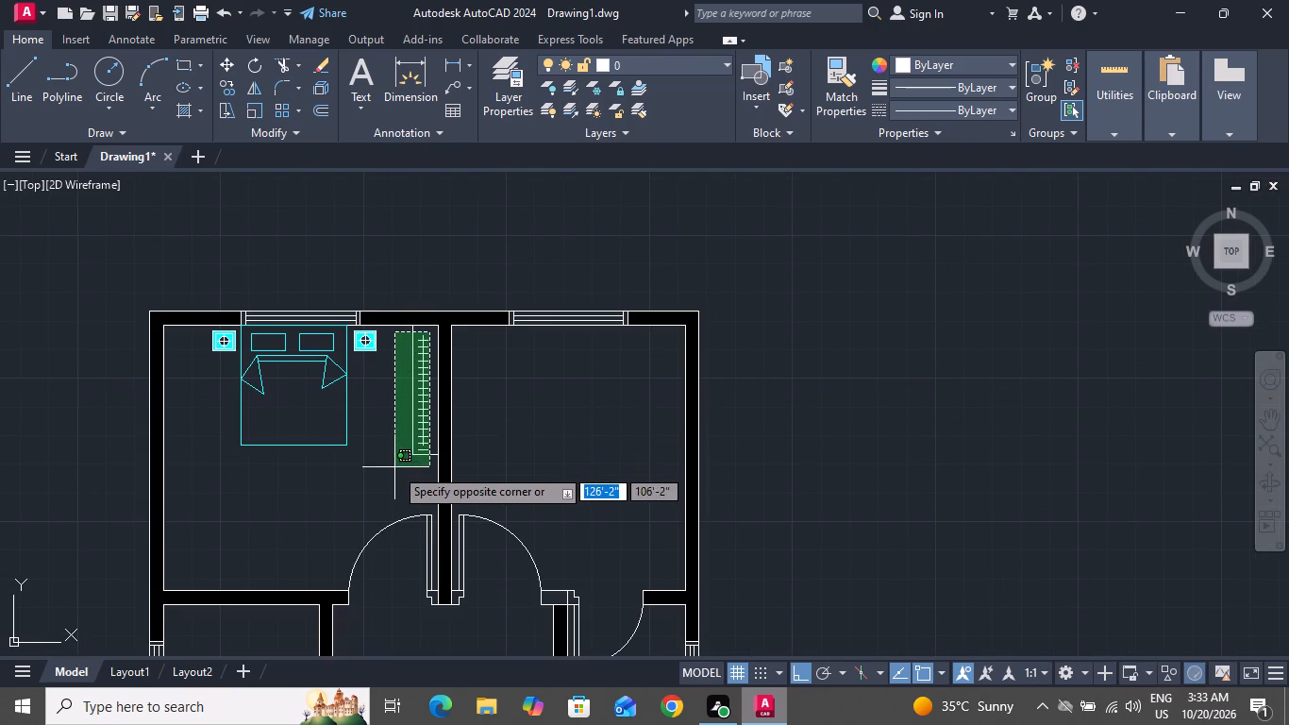
left_click(394, 467)
scroll(448, 333, "up", 3)
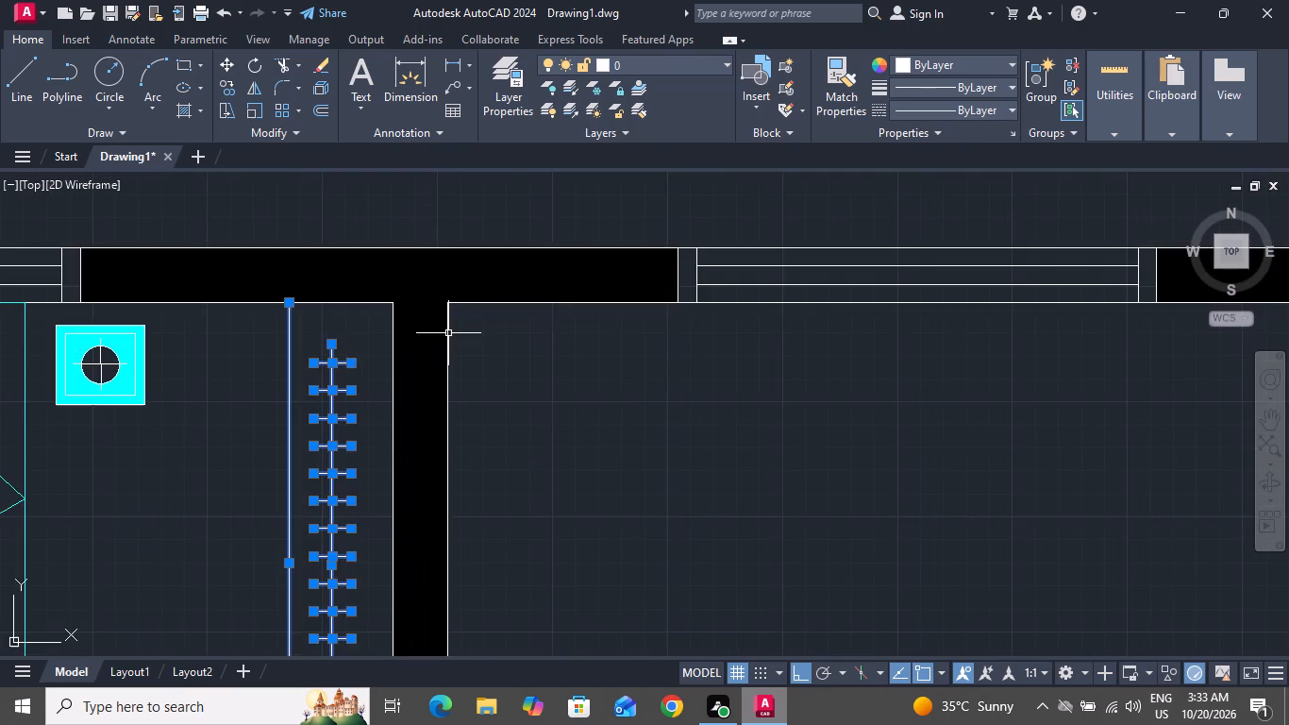
scroll(448, 333, "down", 2)
left_click(910, 66)
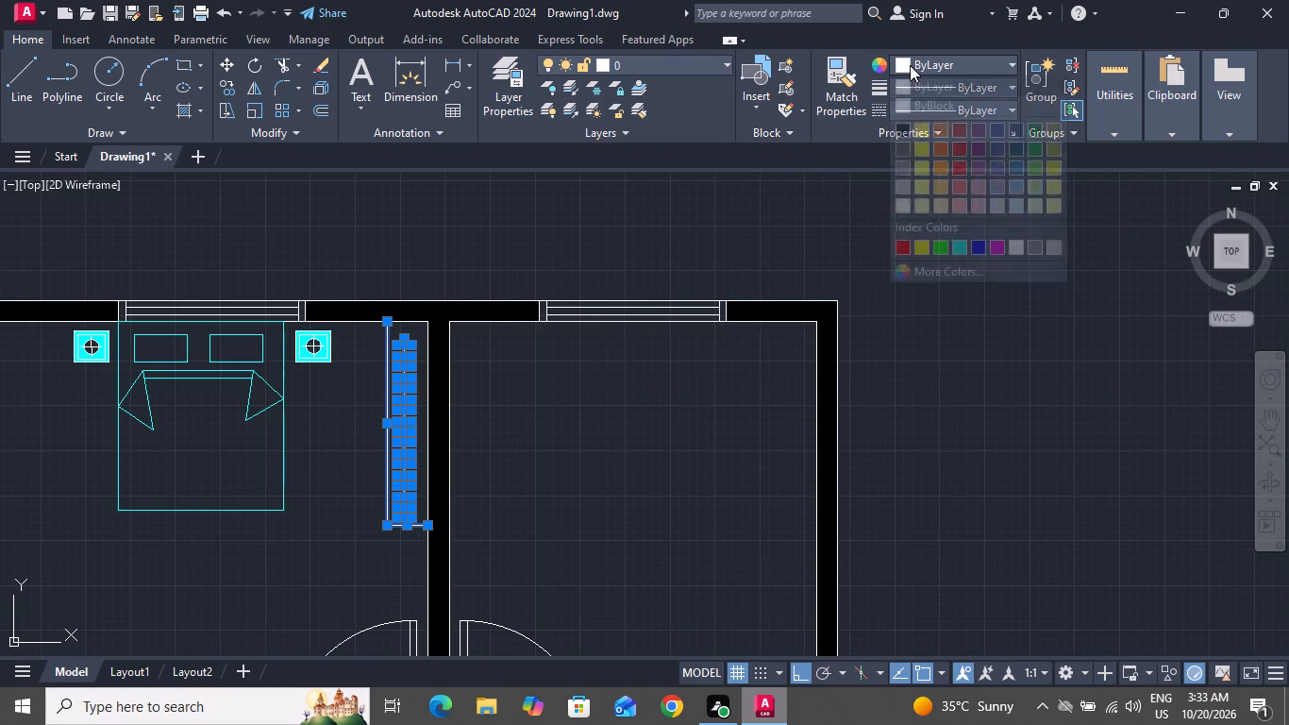
left_click(923, 192)
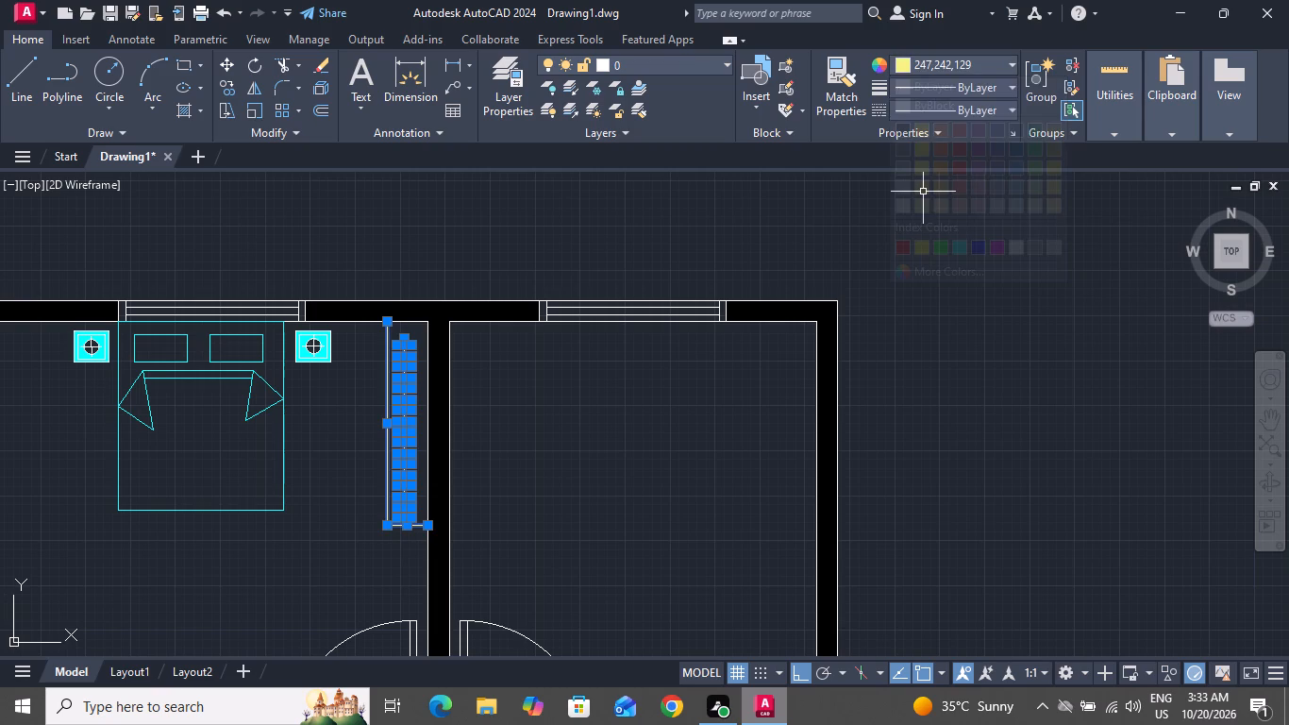
key("Escape")
scroll(720, 280, "down", 2)
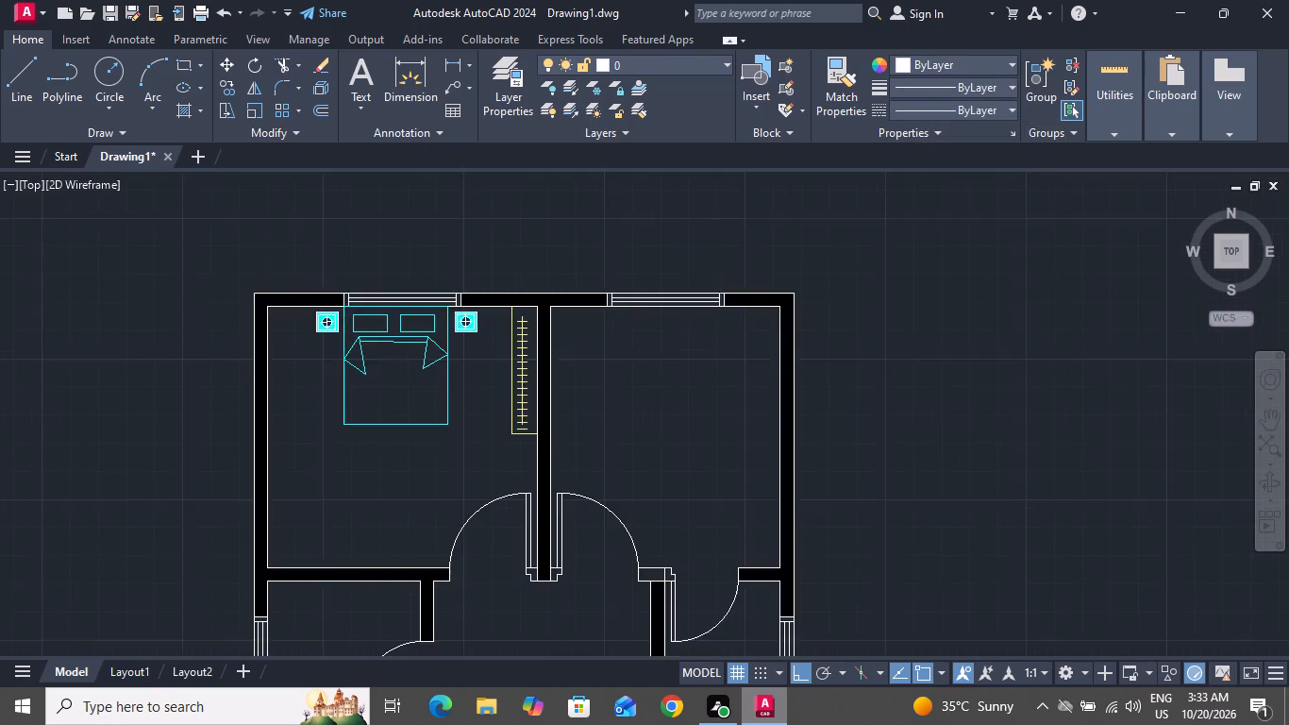
Draw a cabinet rectangle about 3'-4" by 11" against the lower wall of the upper-left bedroom.
left_click(180, 65)
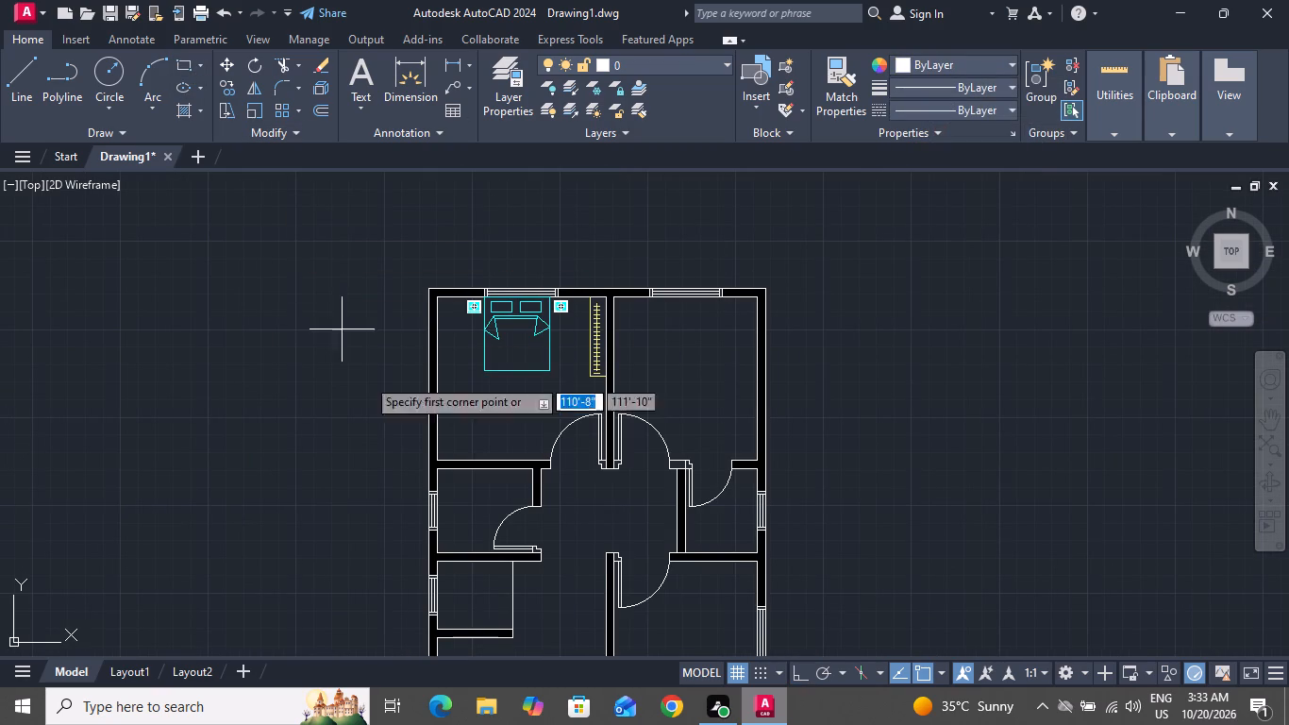
scroll(509, 498, "up", 1)
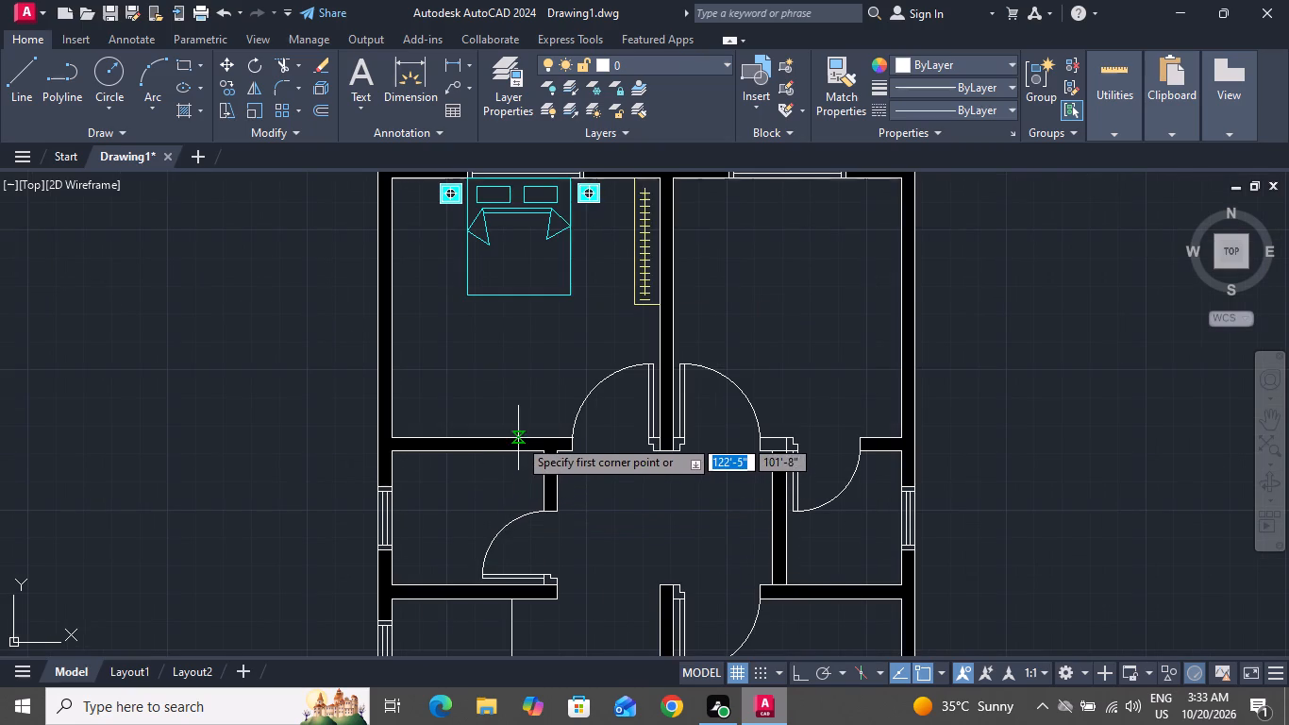
left_click(518, 437)
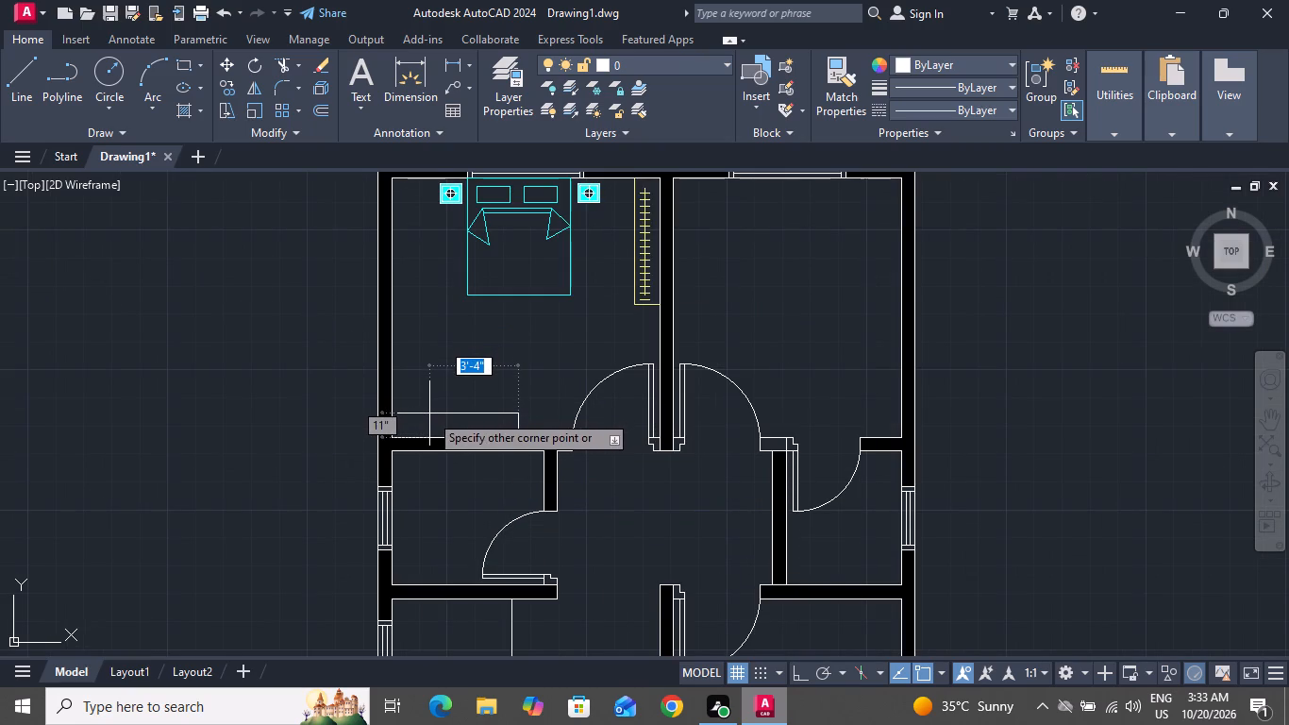
left_click(429, 413)
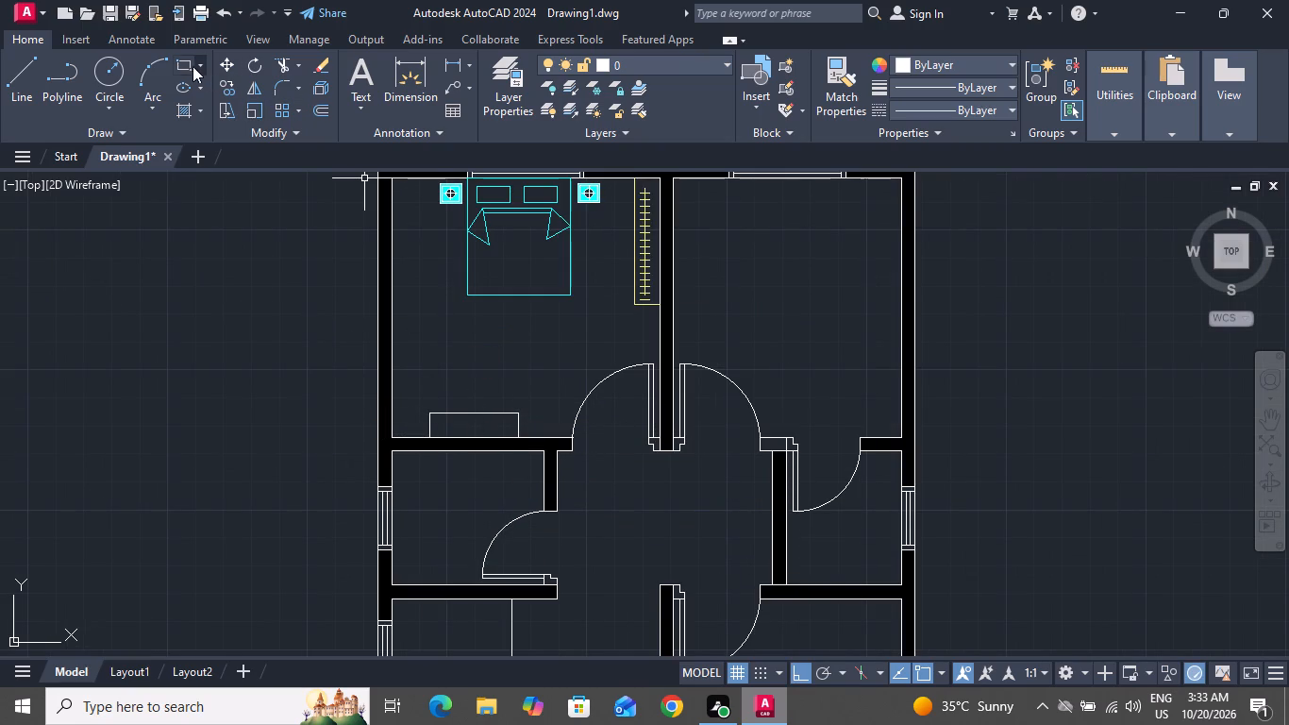
Draw a thin rectangle about 2'-3" by 1" inside the cabinet for the TV screen.
left_click(188, 62)
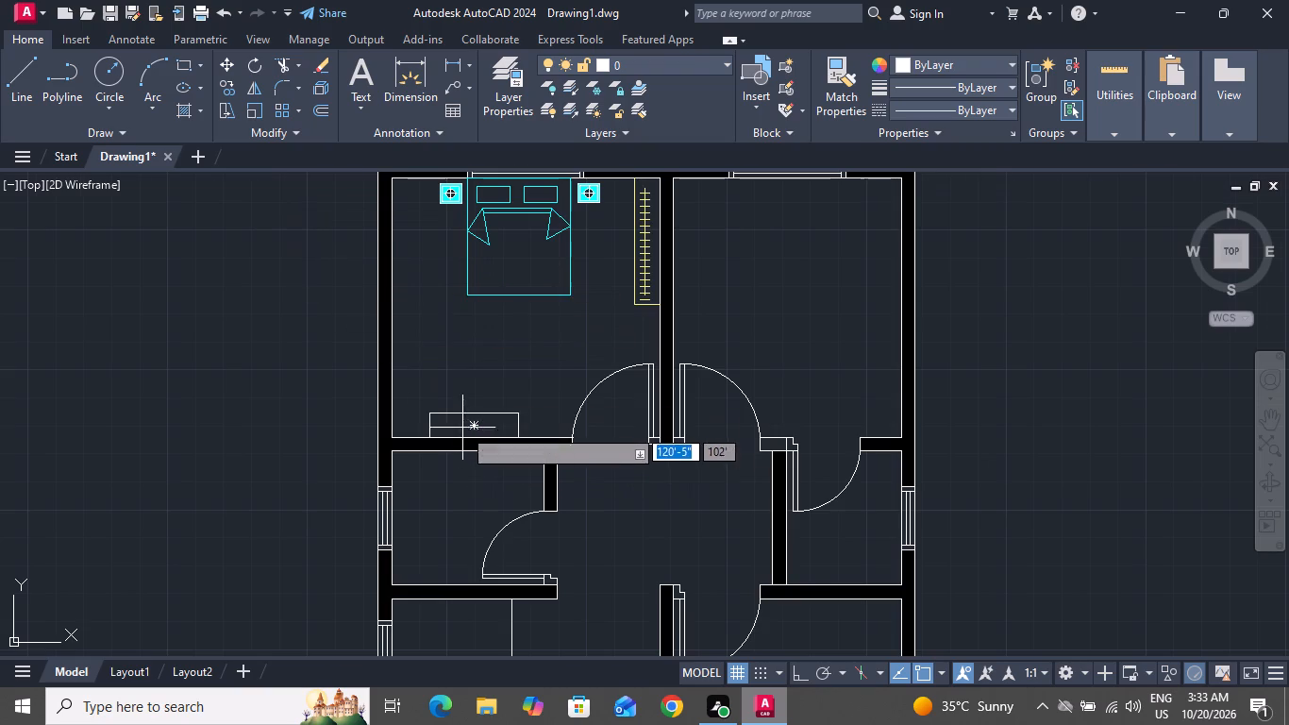
scroll(461, 428, "up", 3)
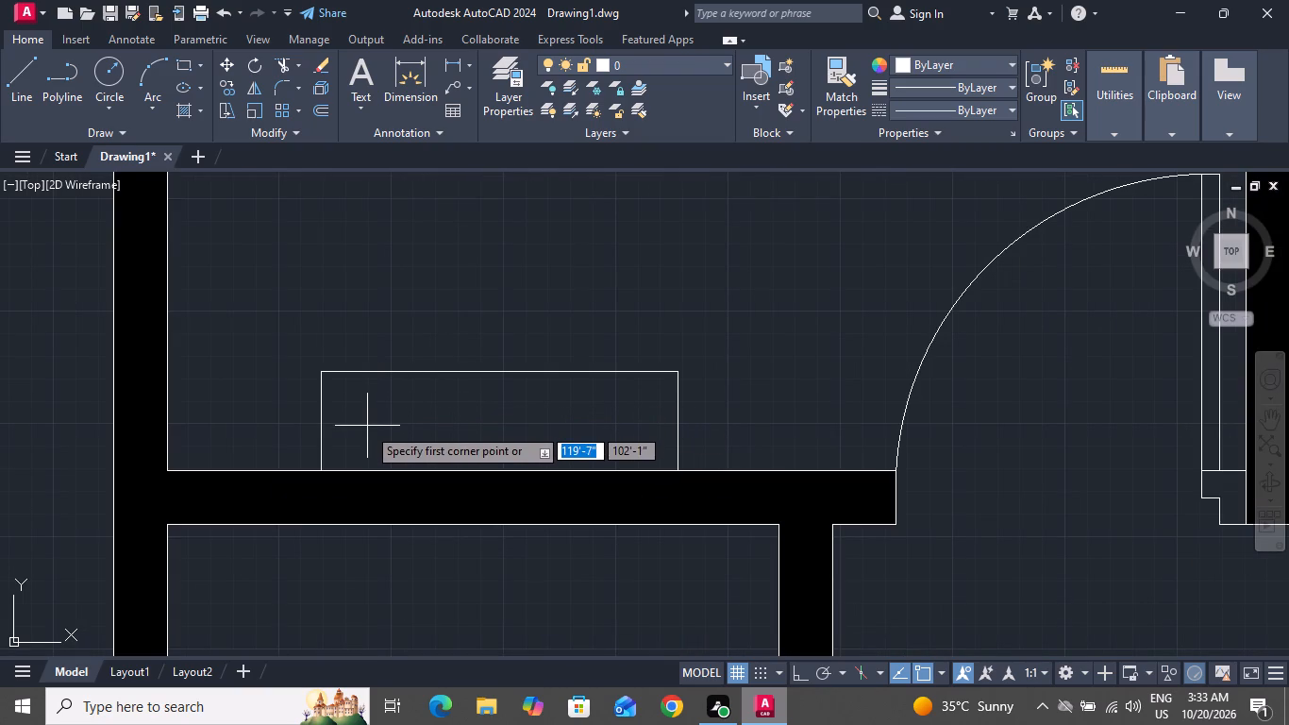
left_click(367, 426)
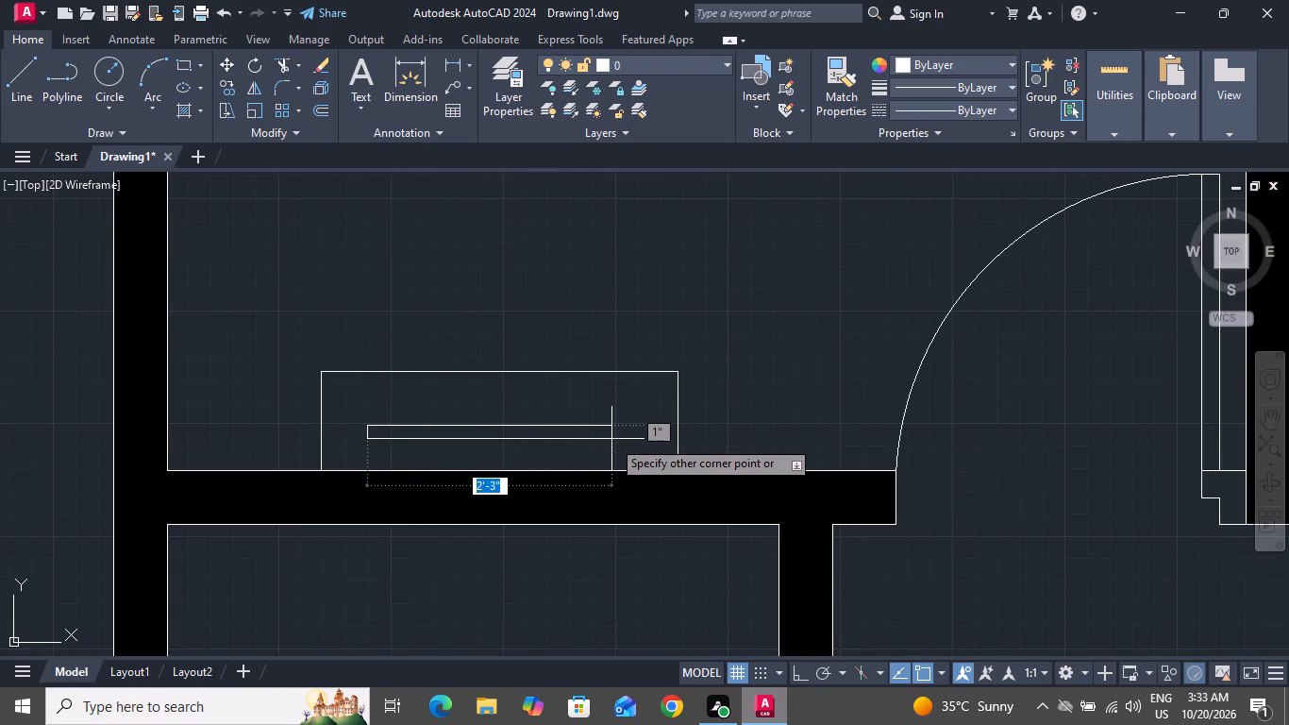
left_click(611, 436)
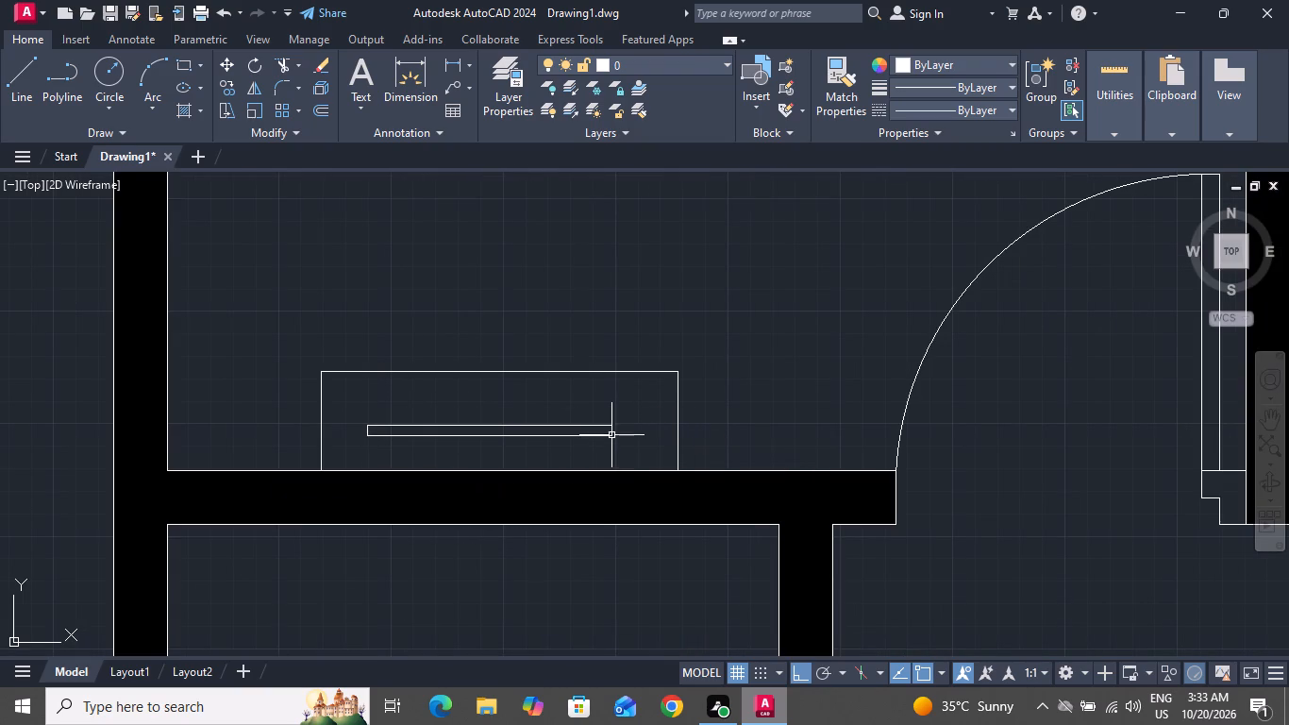
With ortho off, draw a shallow trapezoid of lines about 2'-0" long along the underside of the thin rectangle, with slanted ends.
left_click(31, 65)
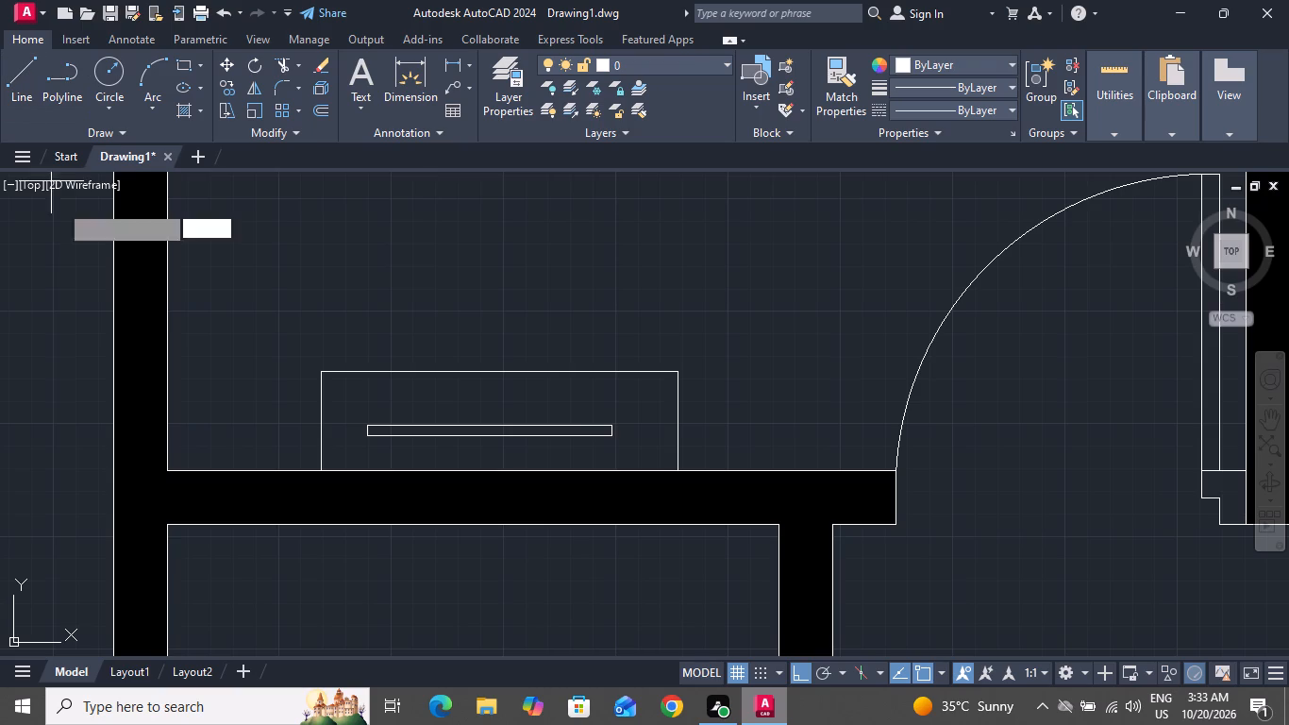
scroll(487, 520, "up", 2)
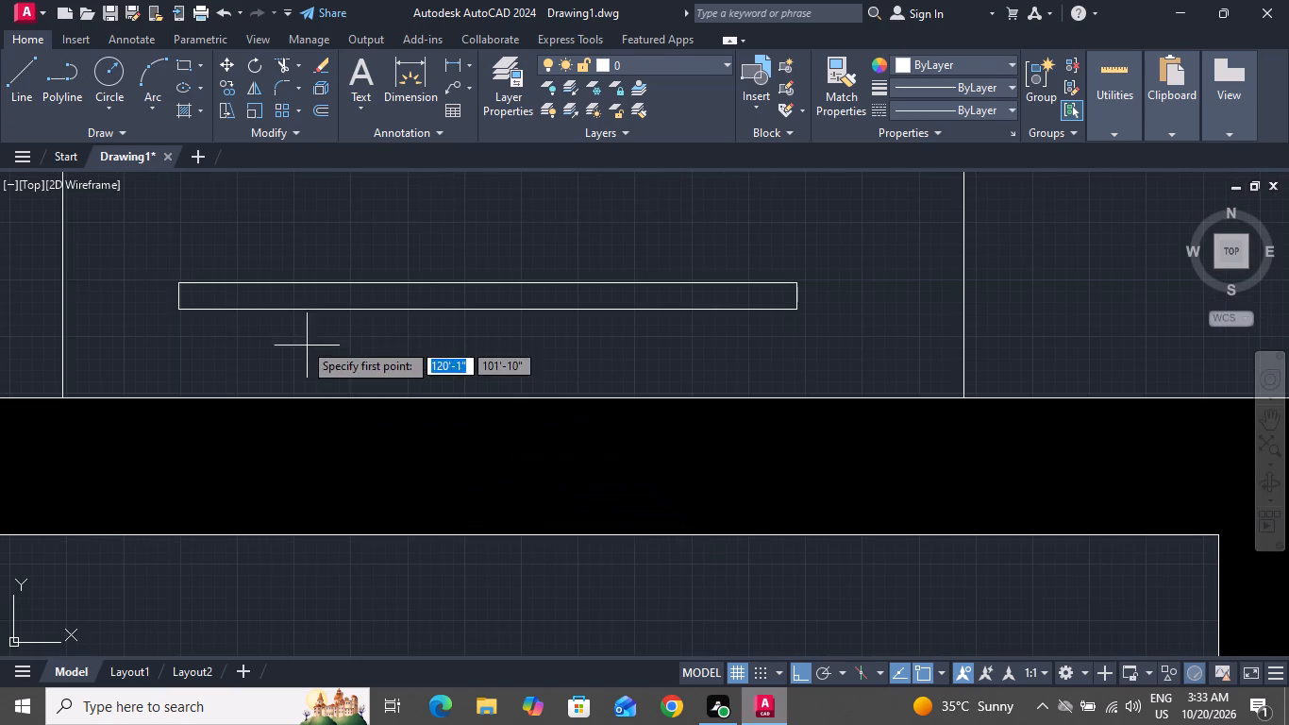
left_click(239, 309)
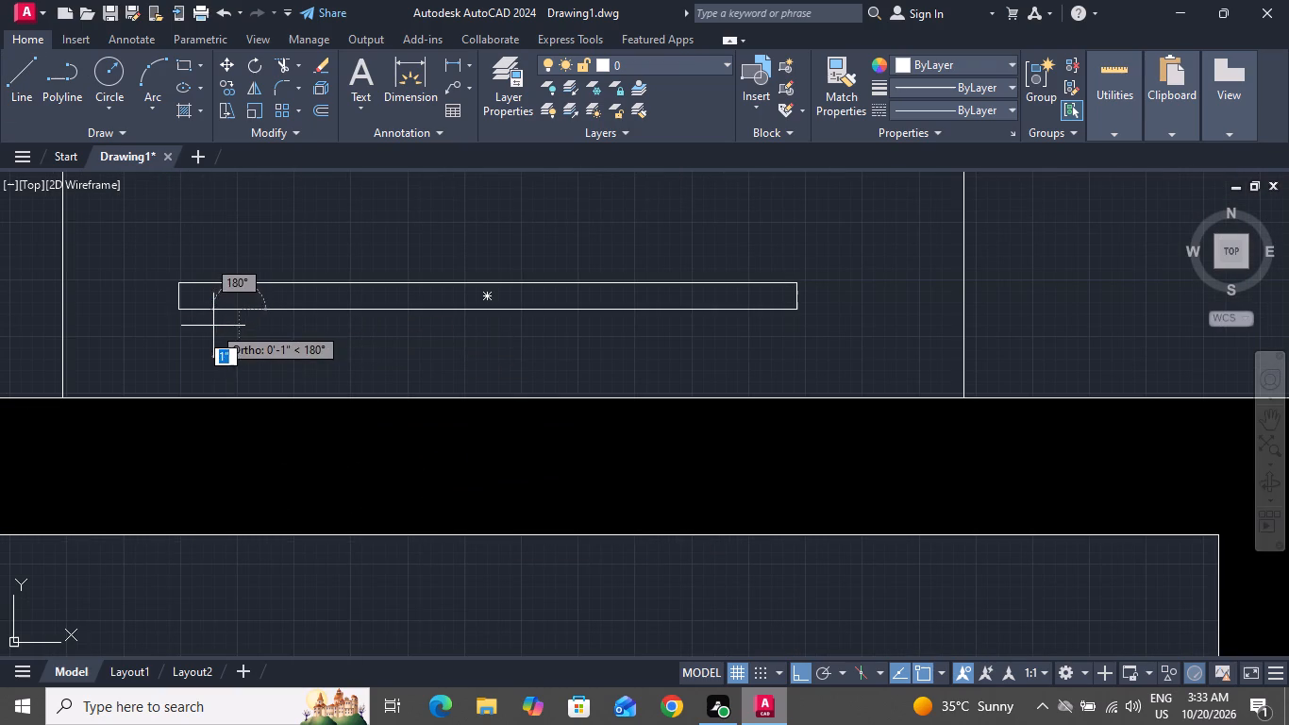
left_click(803, 661)
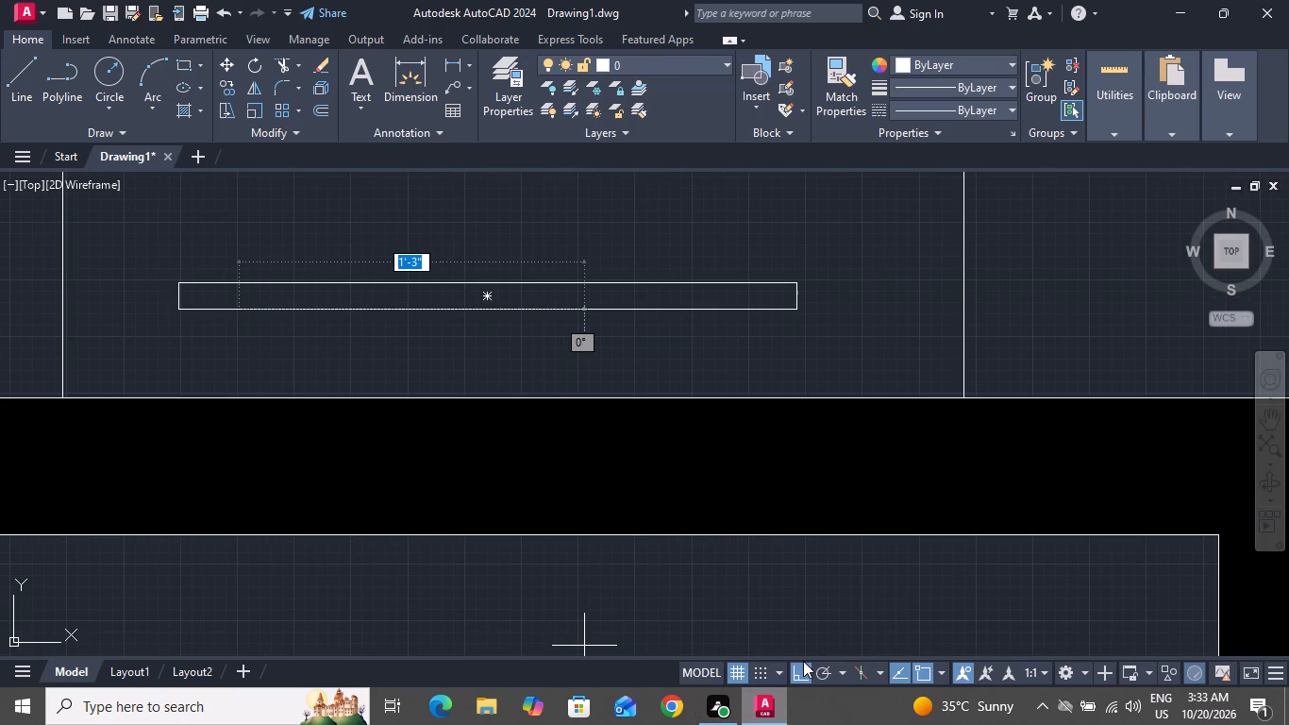
left_click(803, 671)
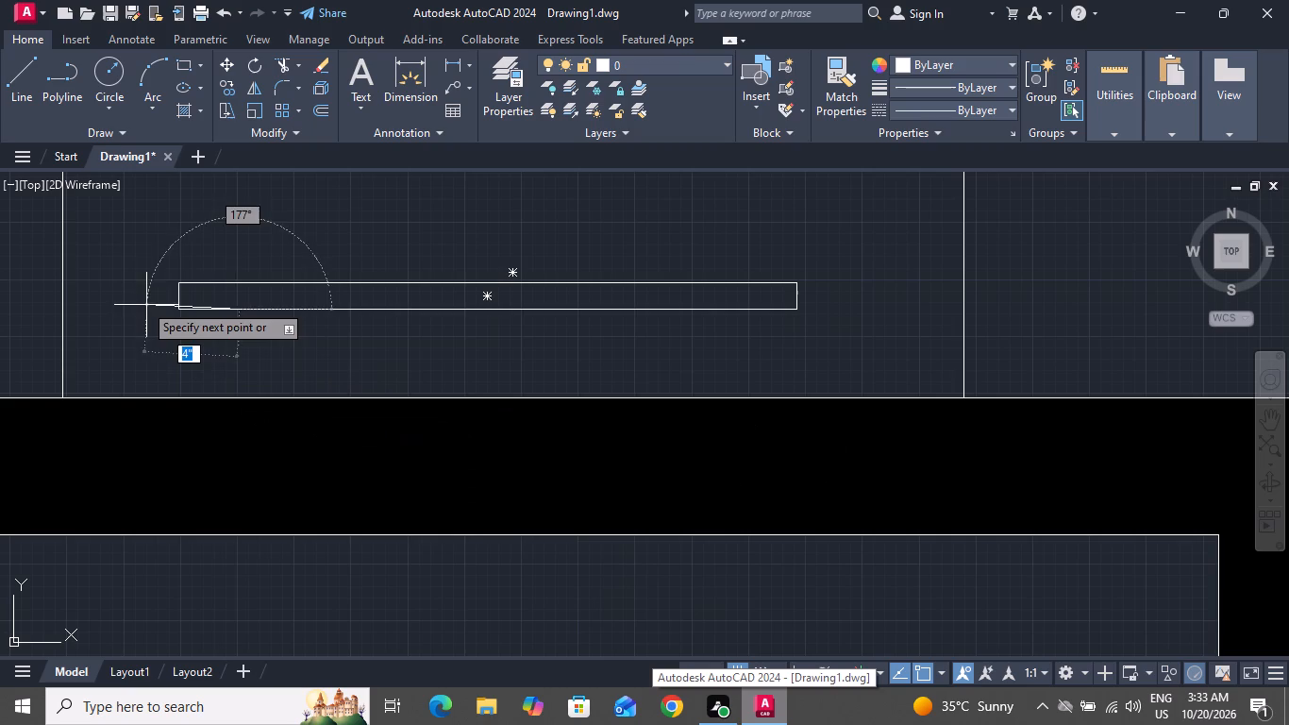
left_click(206, 323)
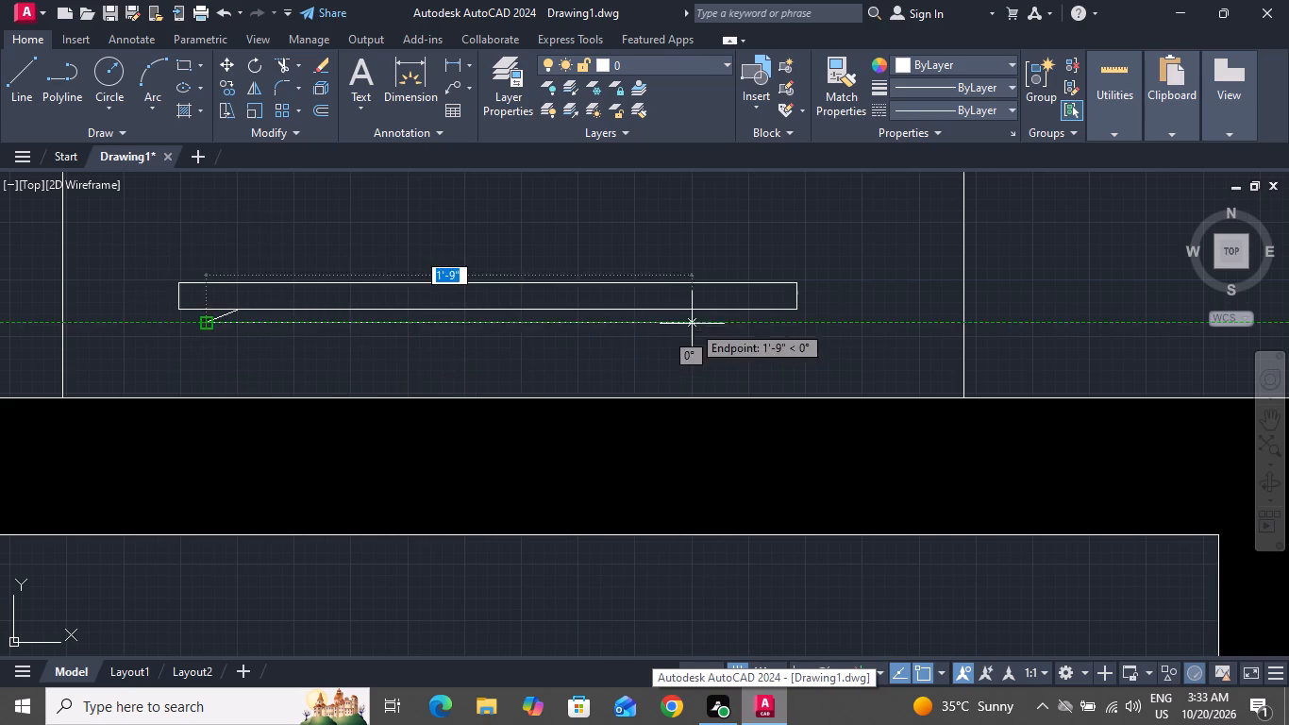
left_click(765, 324)
left_click(743, 312)
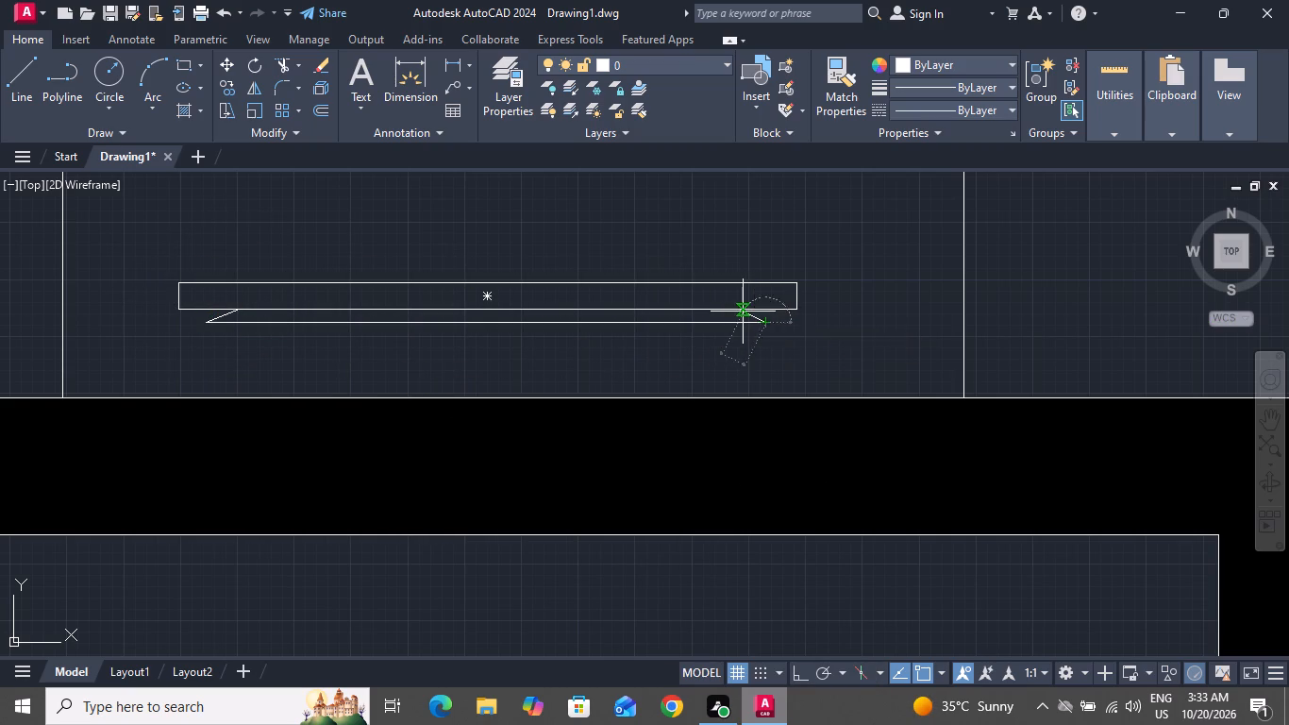
right_click(743, 312)
left_click(754, 335)
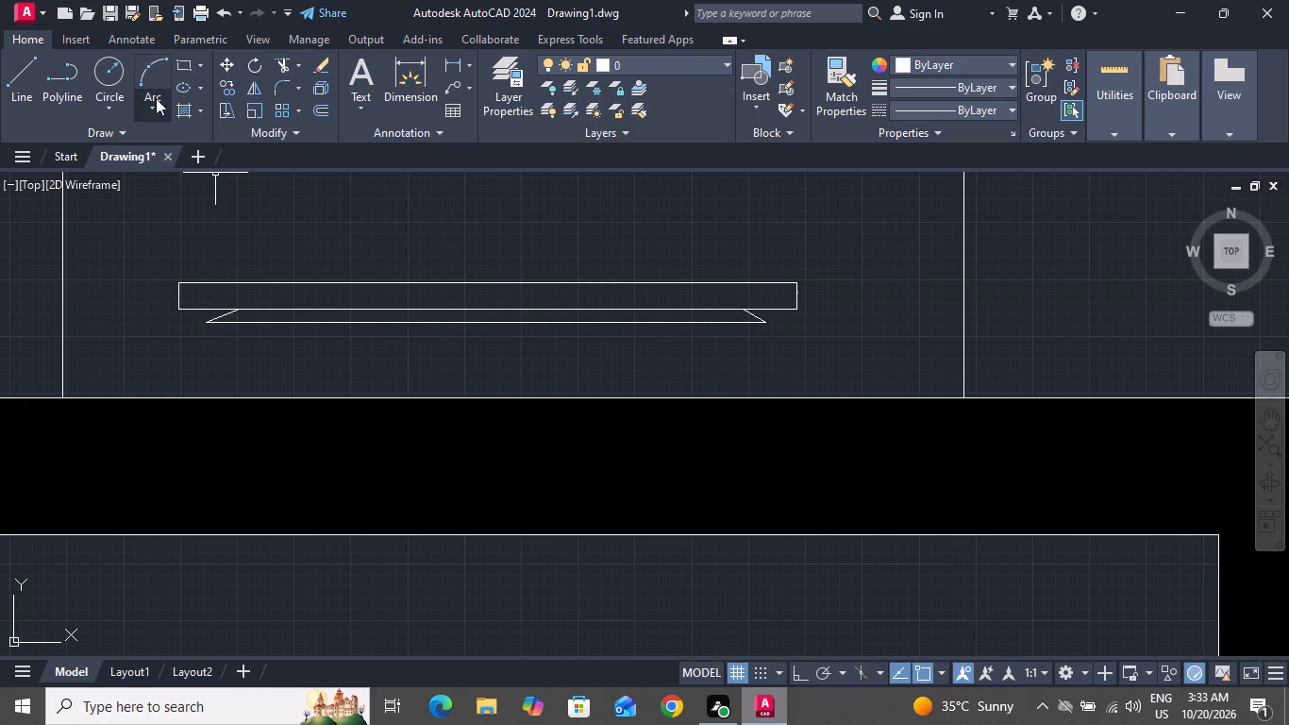
Hatch the TV's thin rectangle and the trapezoid beneath it with a solid fill in black 0,0,0.
left_click(190, 113)
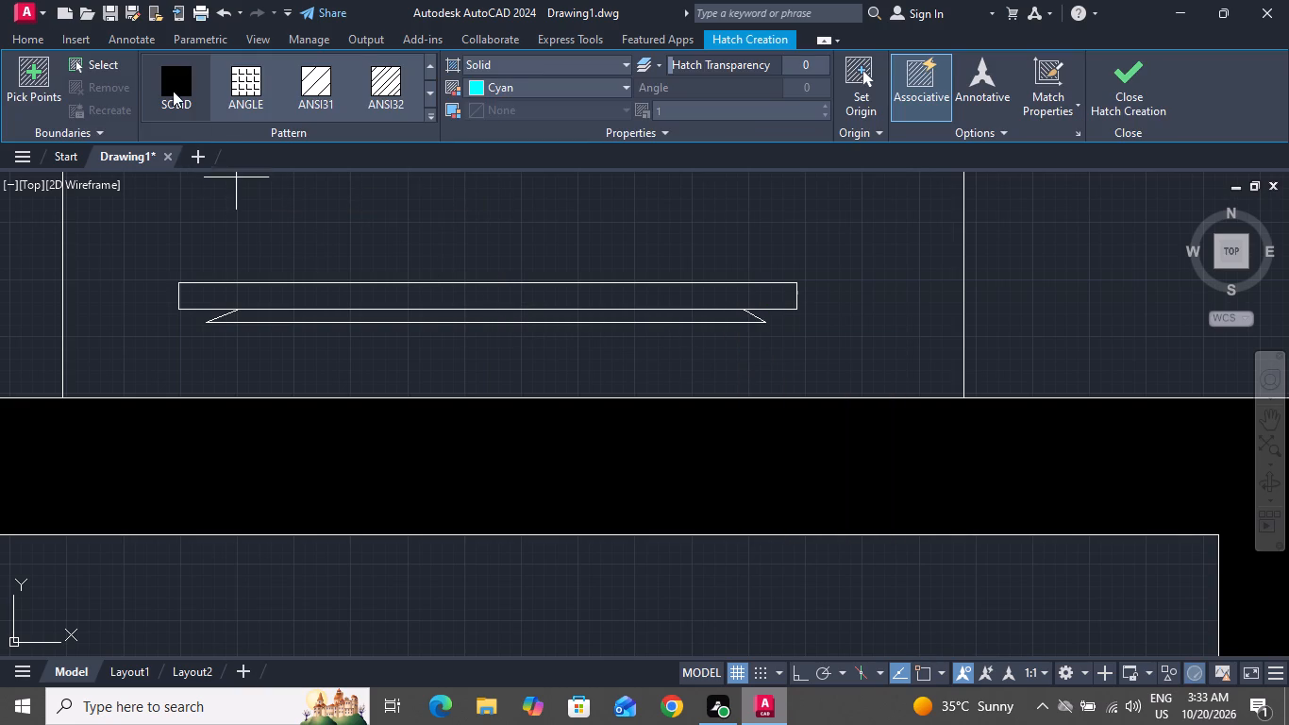
left_click(173, 91)
left_click(272, 295)
left_click(282, 320)
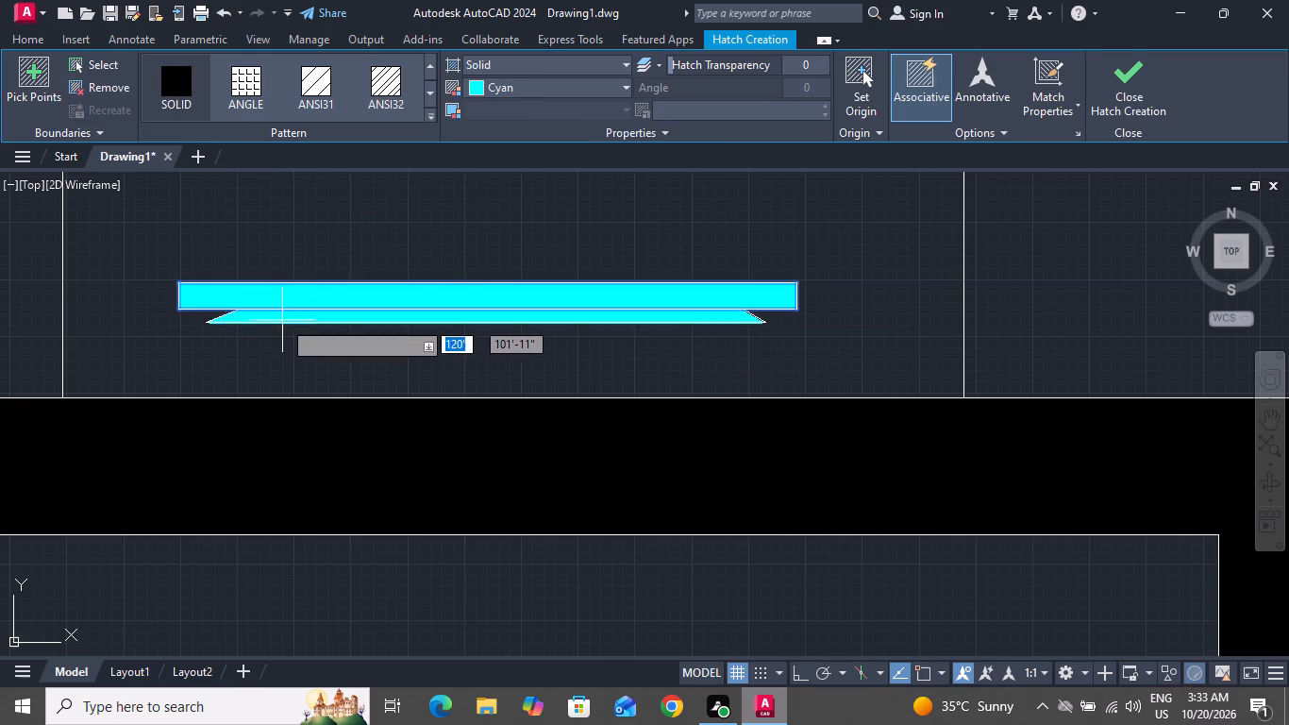
left_click(510, 89)
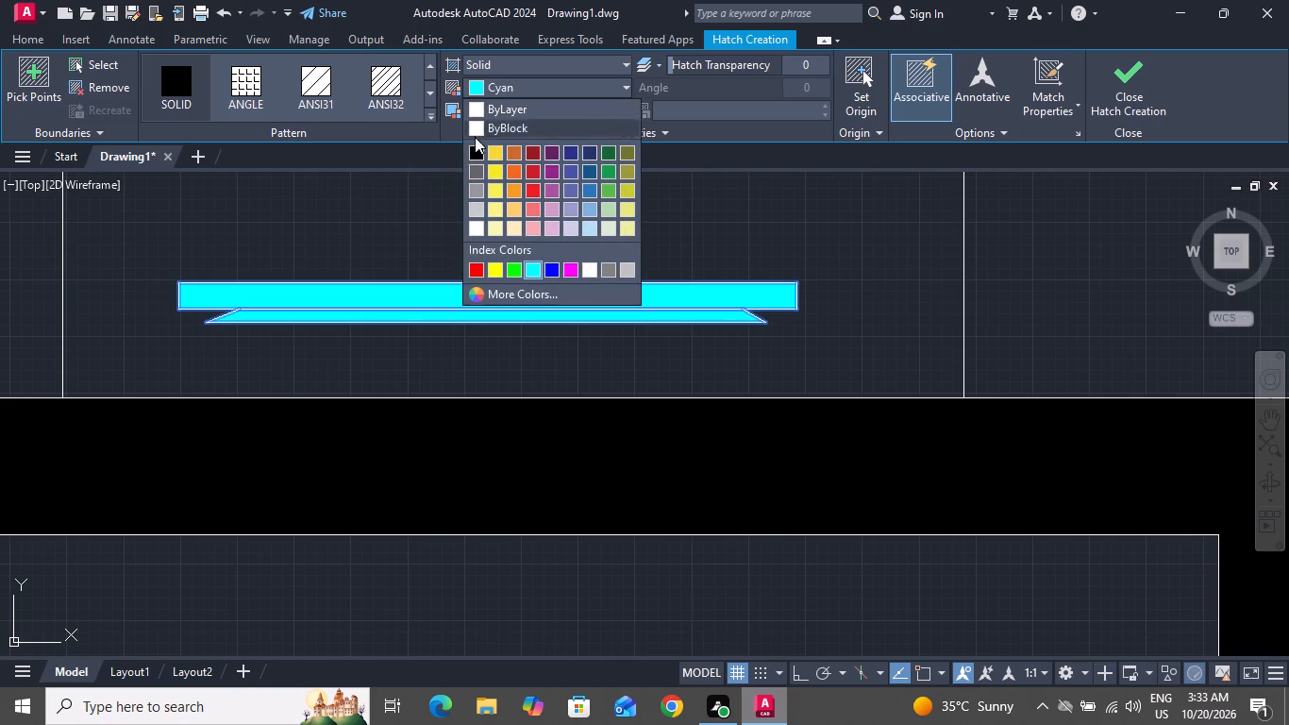
left_click(477, 154)
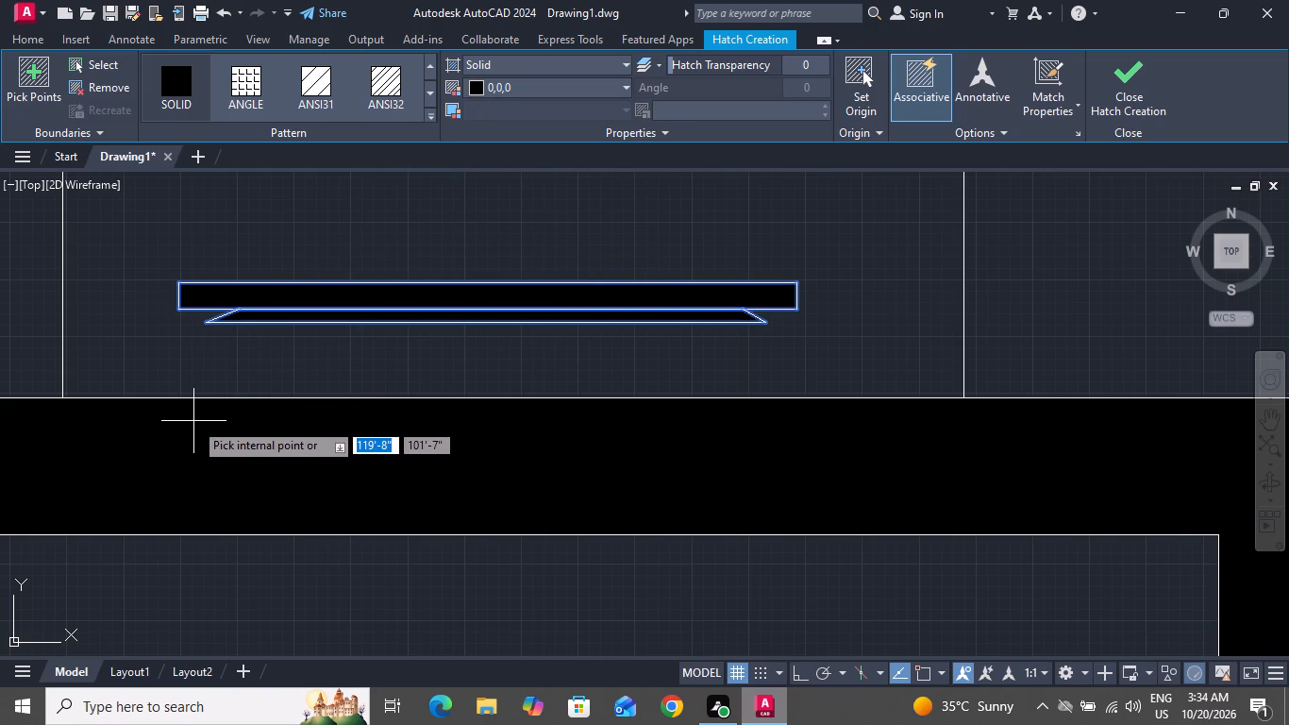
right_click(193, 421)
left_click(223, 454)
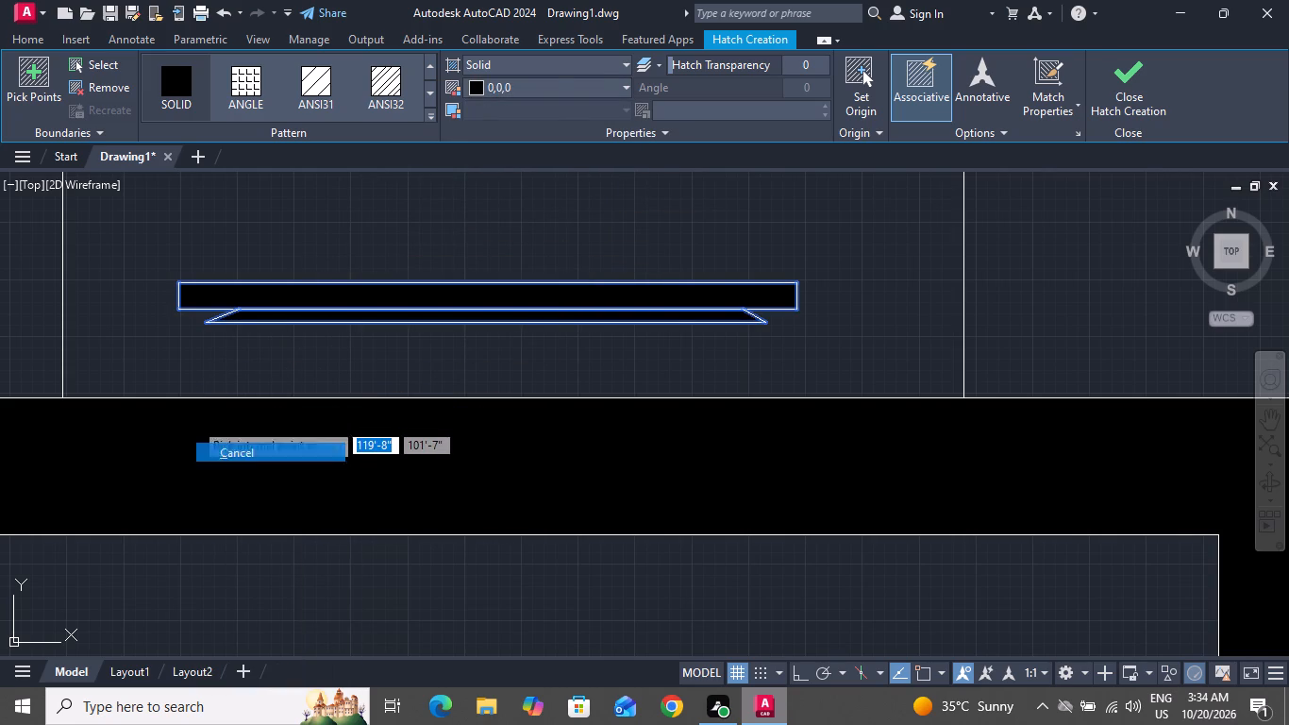
Move the filled TV rectangle and trapezoid together about 2" straight down towards the lower wall inside the cabinet.
scroll(318, 542, "down", 2)
scroll(526, 451, "up", 1)
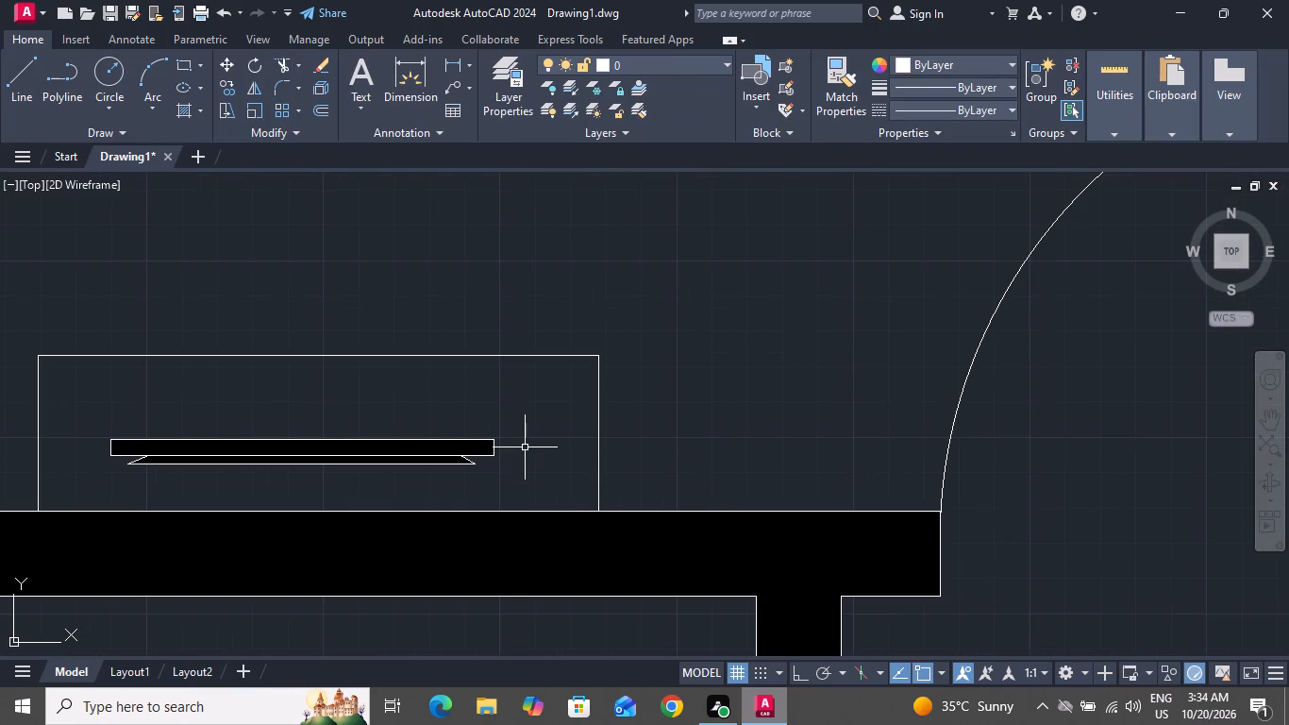
left_click(509, 409)
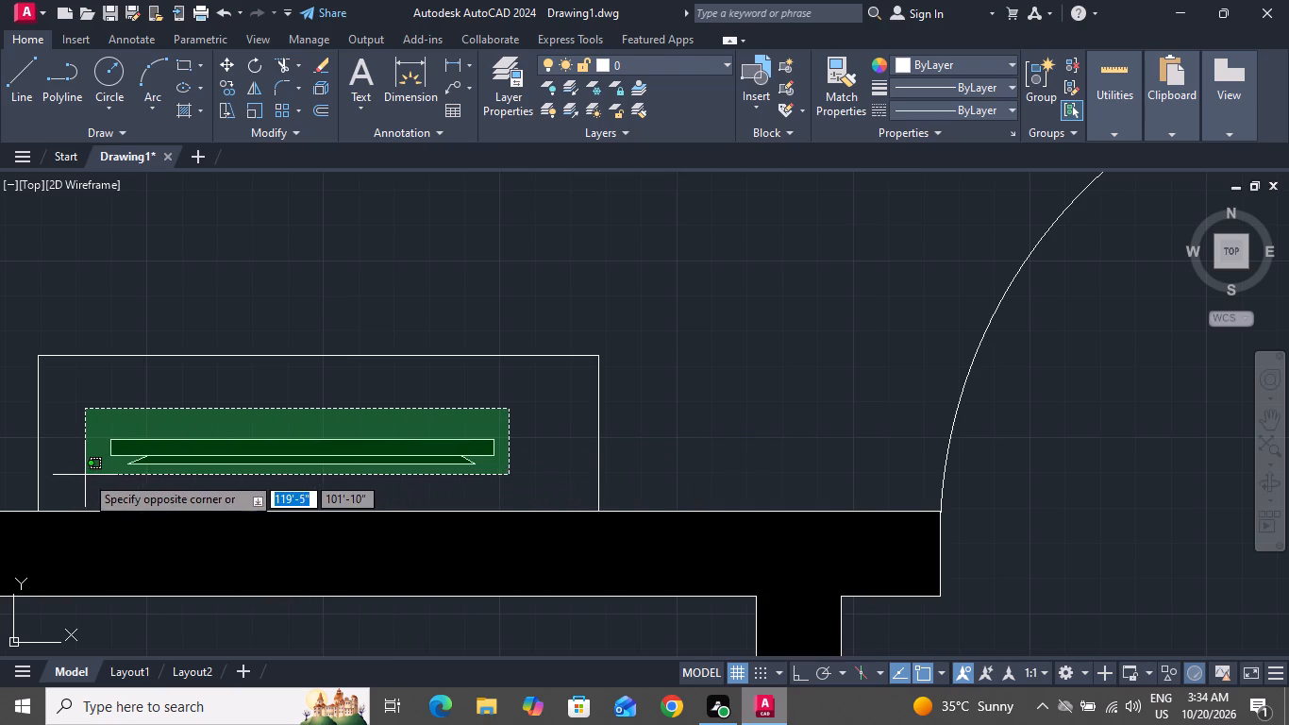
left_click(85, 475)
left_click(225, 69)
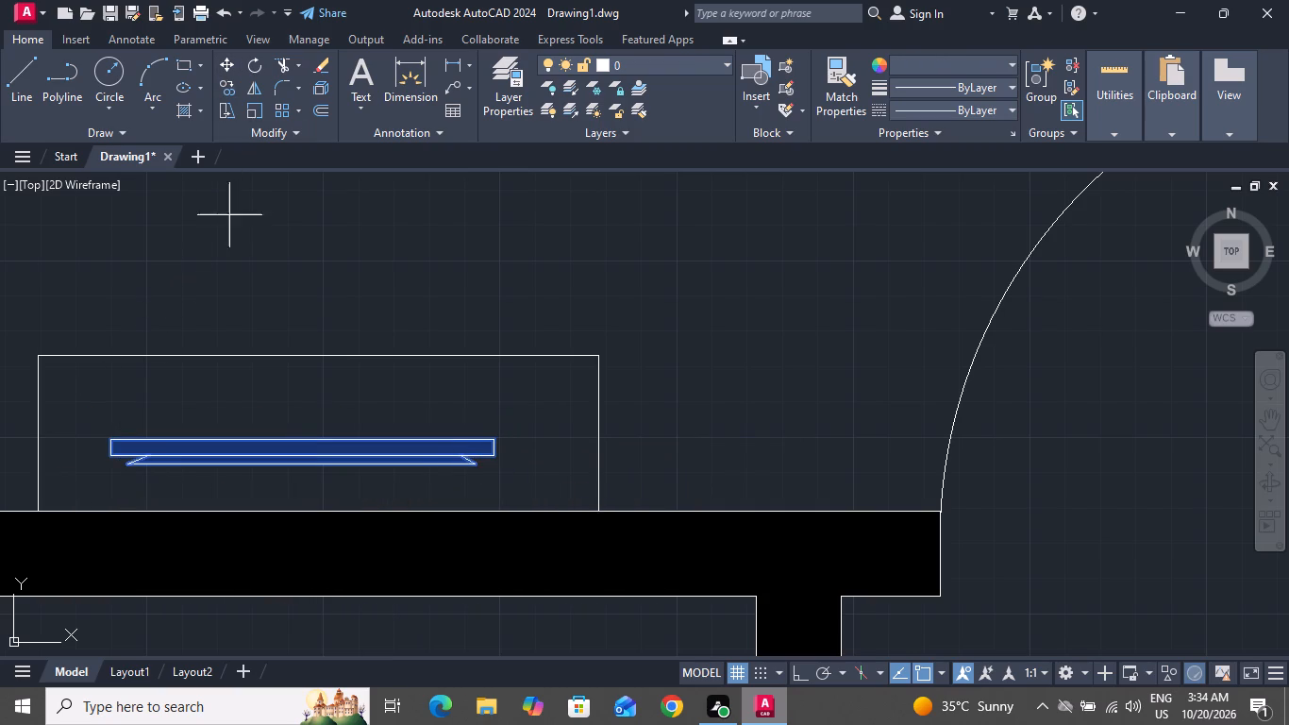
left_click(300, 469)
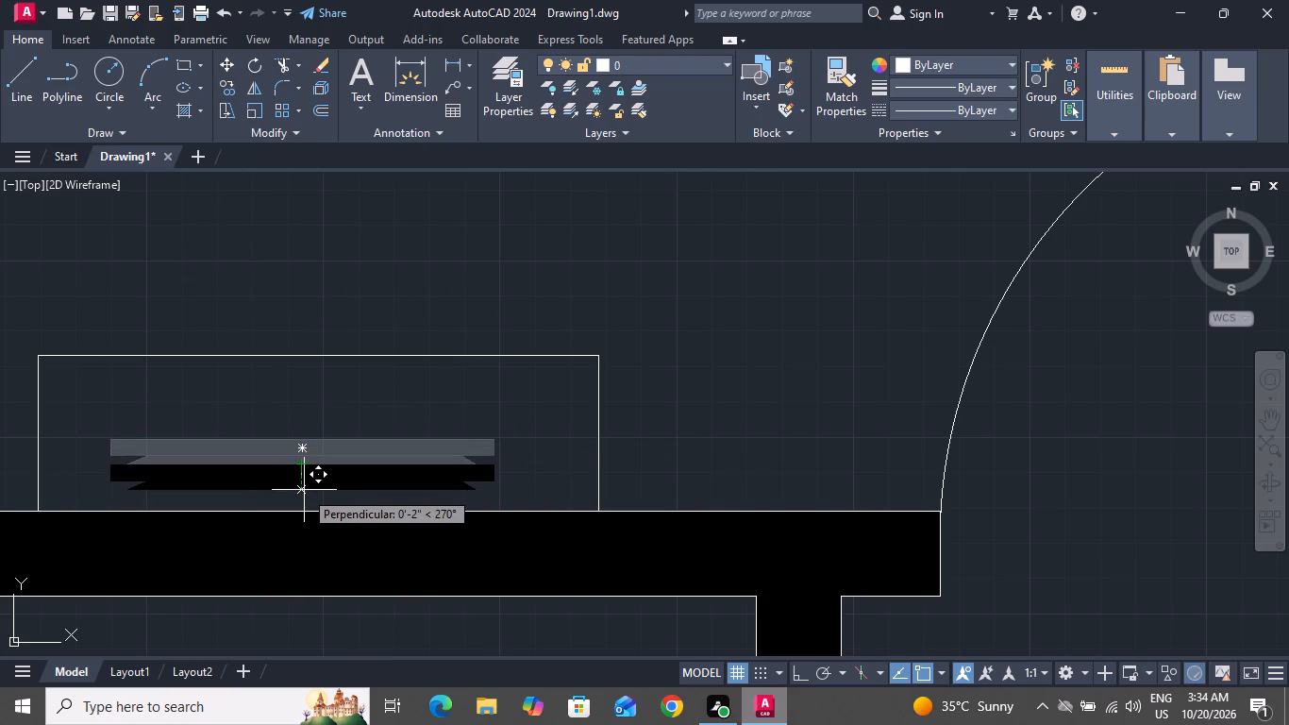
left_click(304, 490)
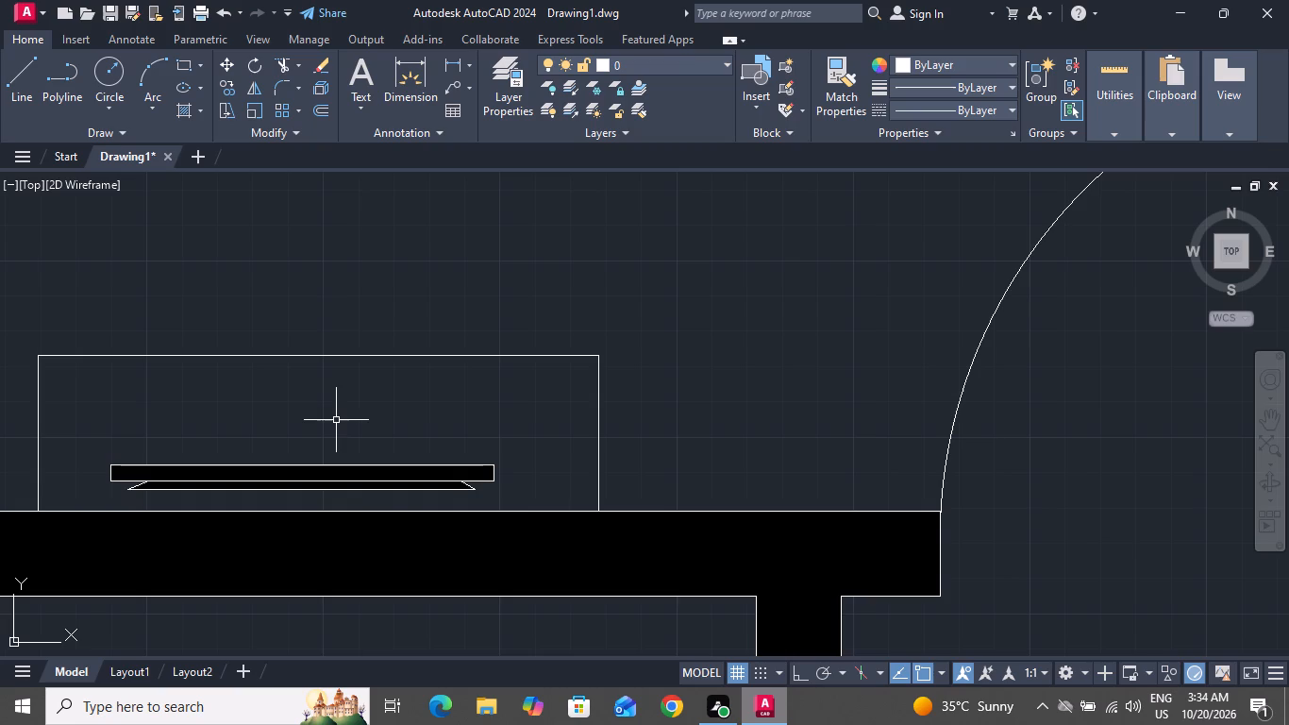
Draw a bed rectangle about 4'-1" wide by 4'-3" long against the window wall of the upper-right bedroom.
scroll(306, 396, "up", 1)
scroll(322, 391, "down", 1)
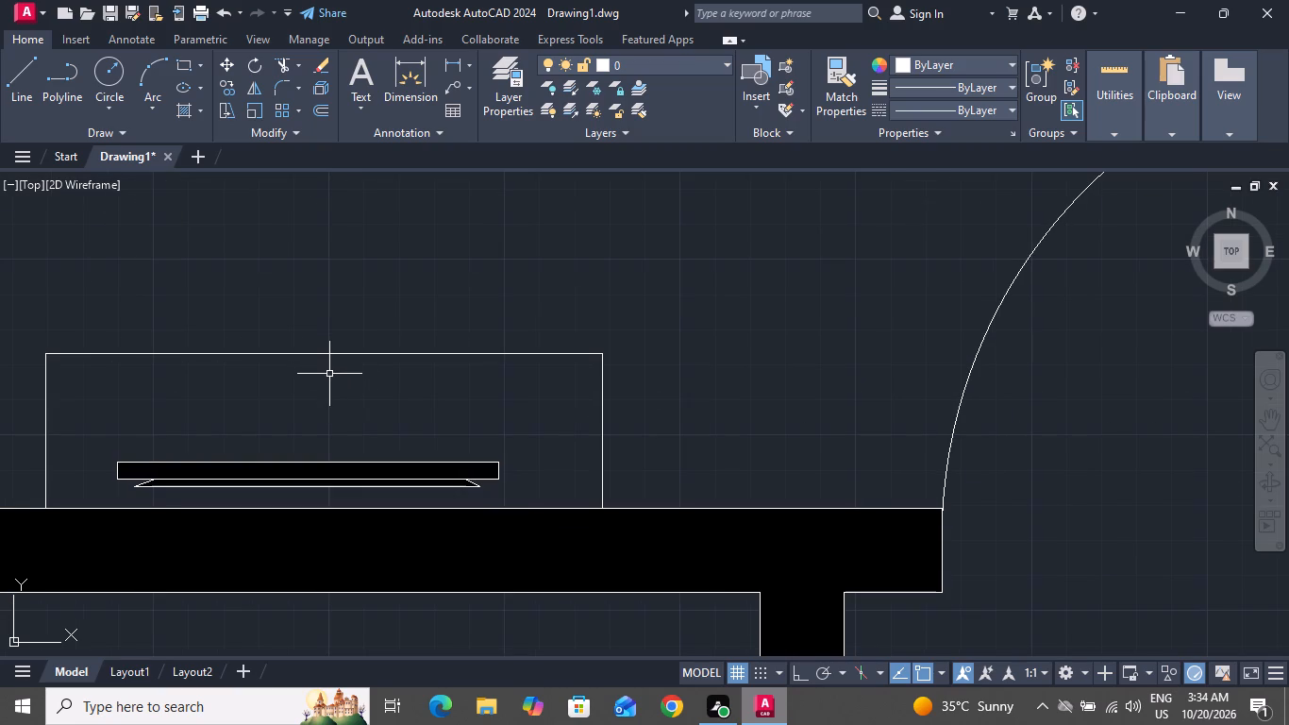
scroll(356, 375, "down", 2)
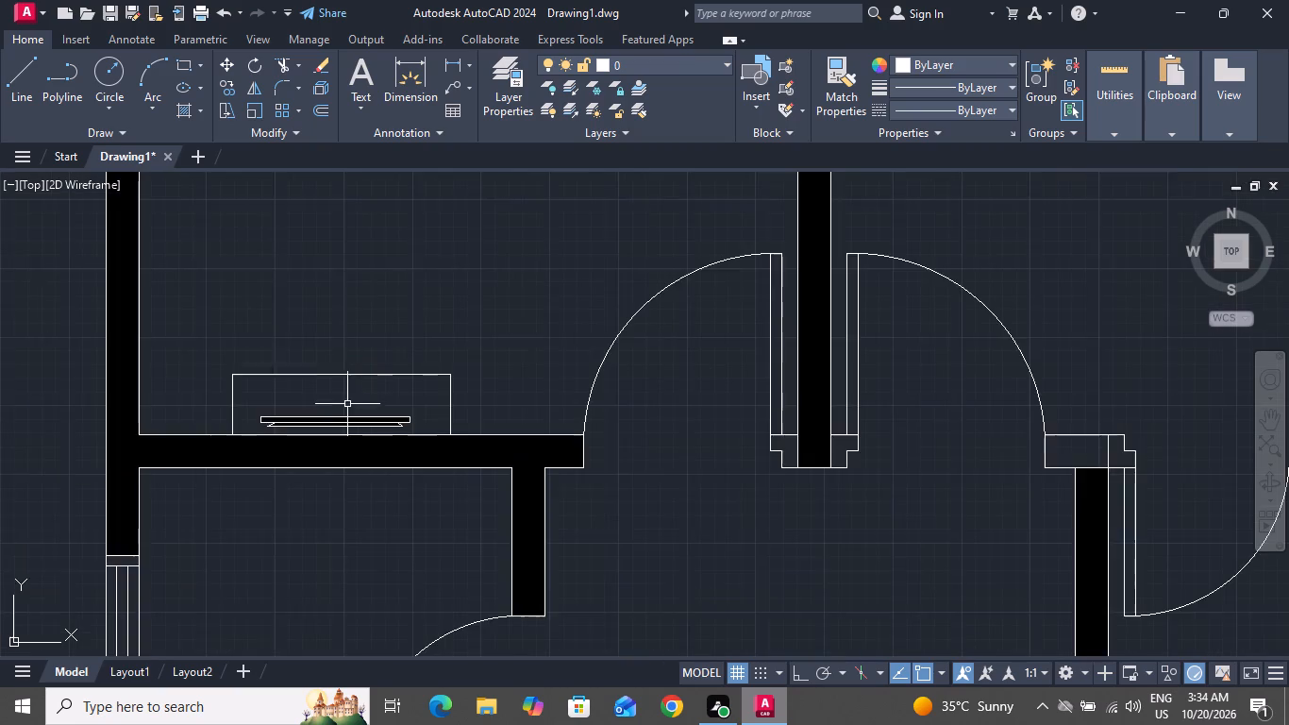
scroll(351, 431, "down", 3)
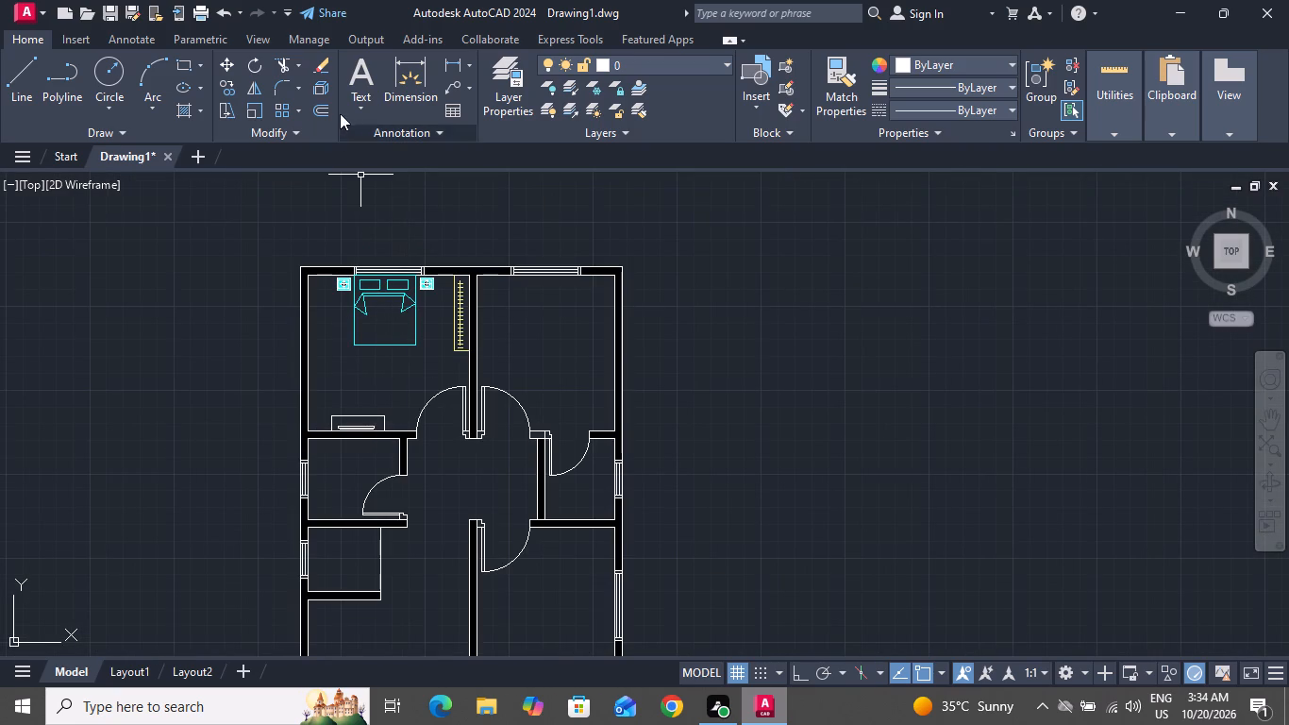
left_click(188, 59)
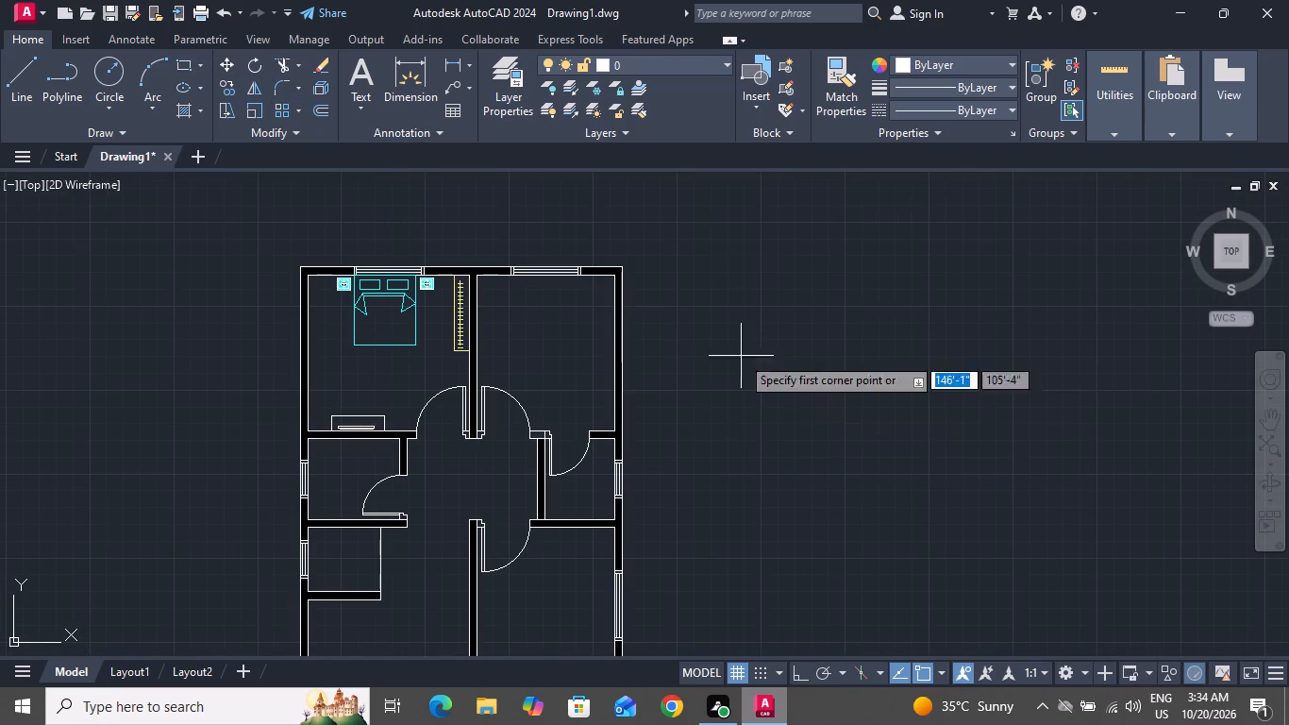
scroll(639, 309, "up", 2)
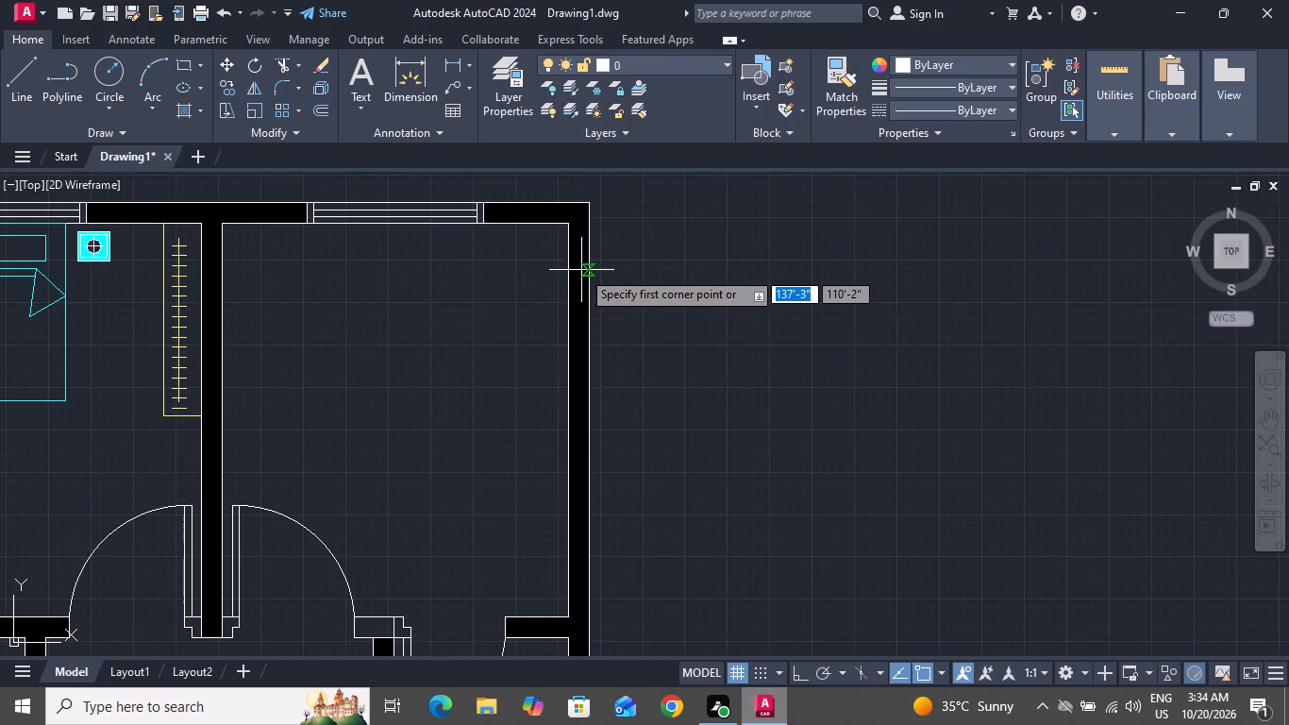
scroll(504, 242, "up", 1)
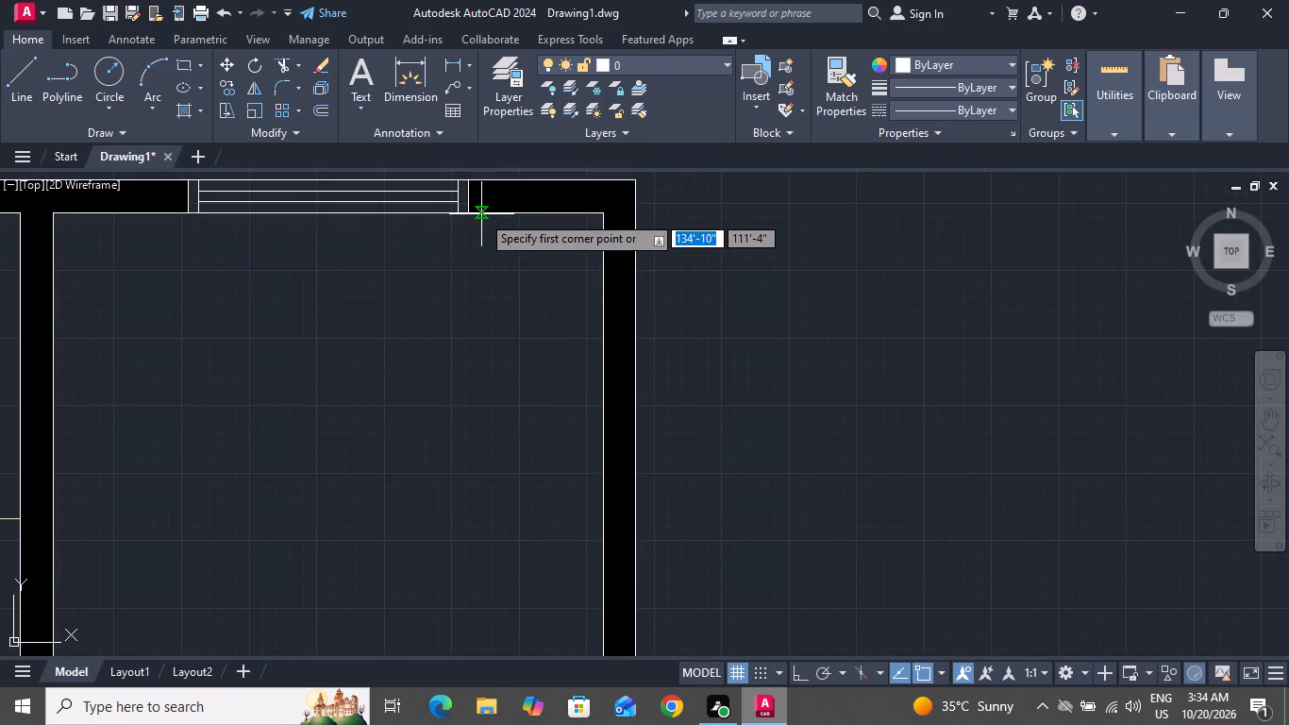
left_click(480, 214)
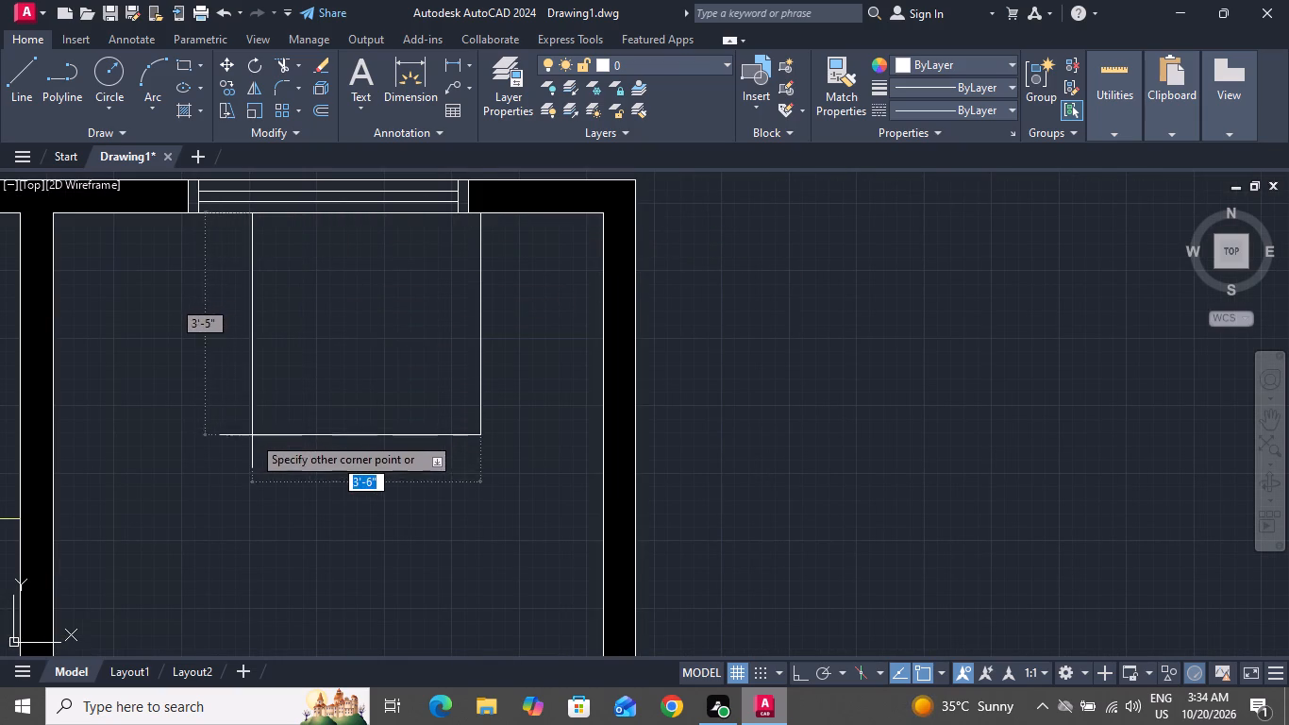
left_click(217, 488)
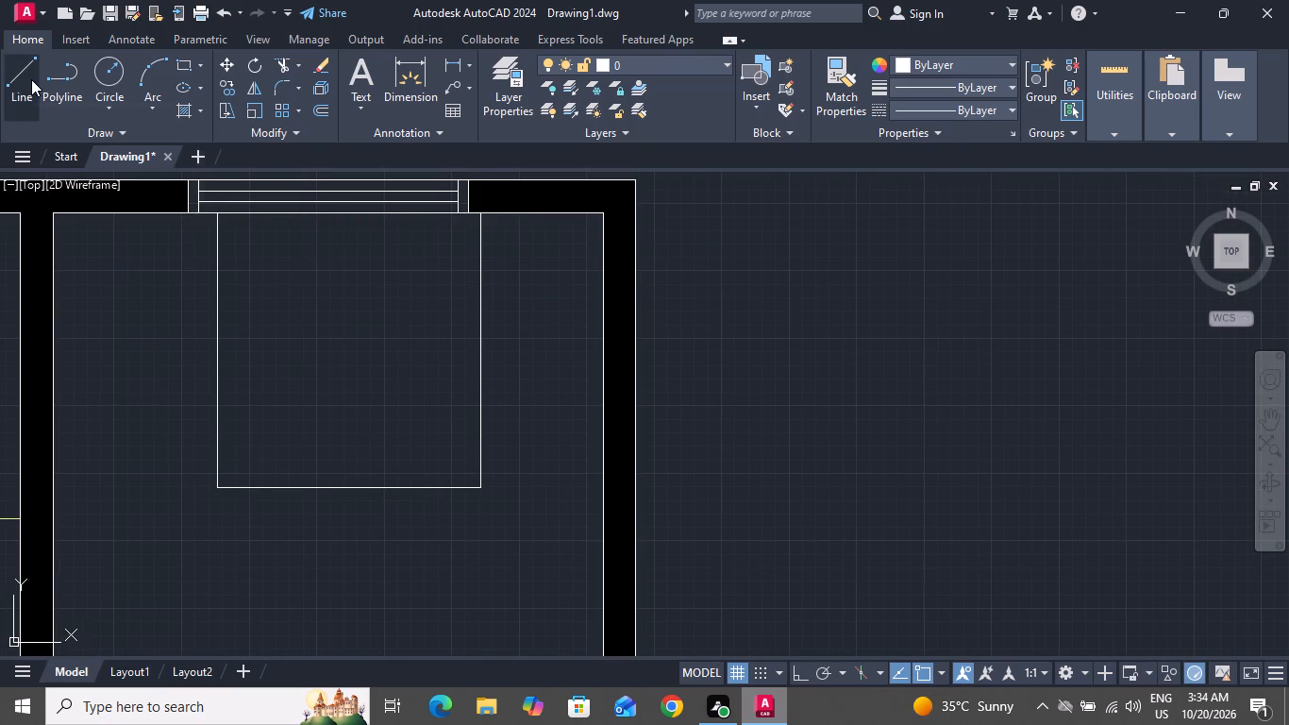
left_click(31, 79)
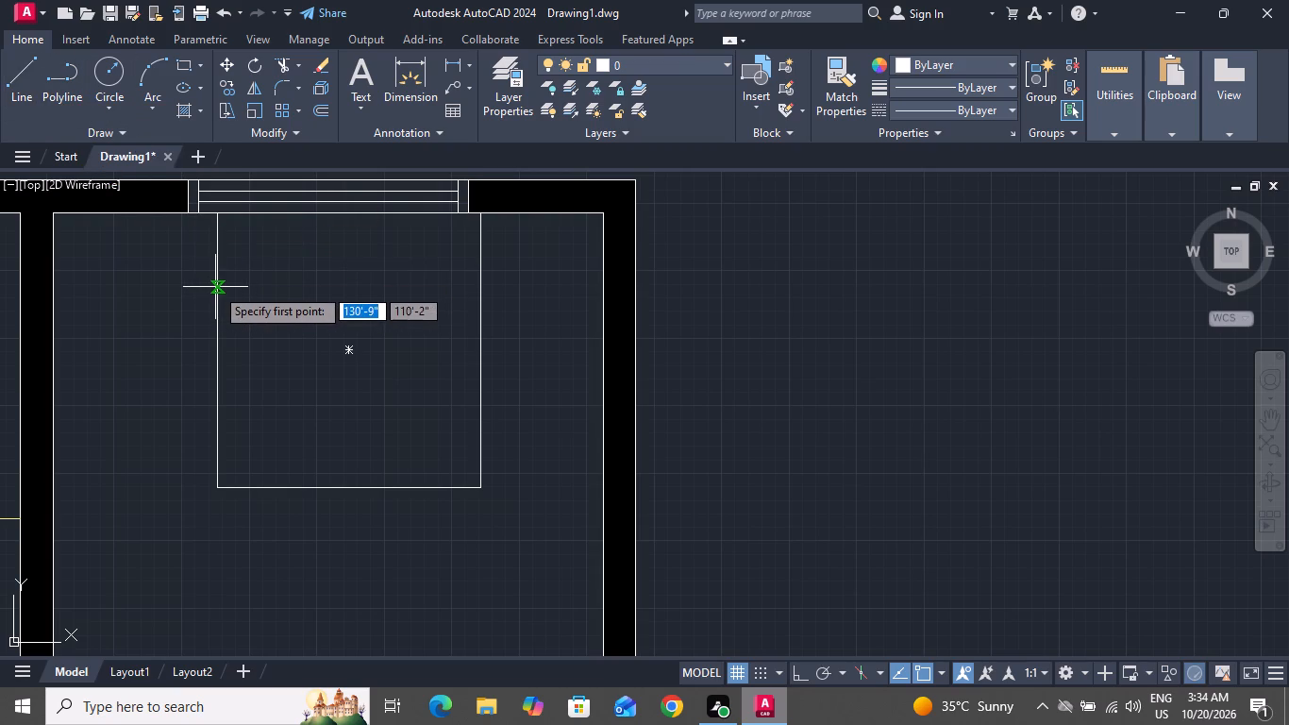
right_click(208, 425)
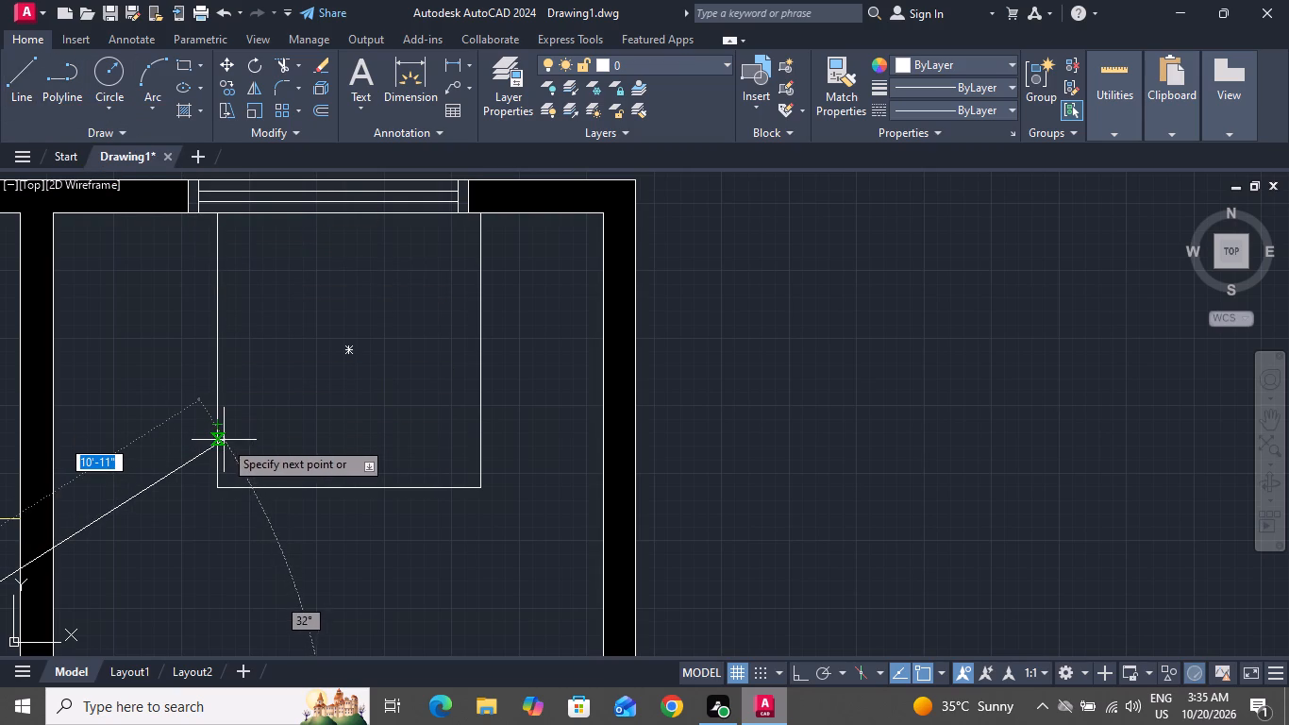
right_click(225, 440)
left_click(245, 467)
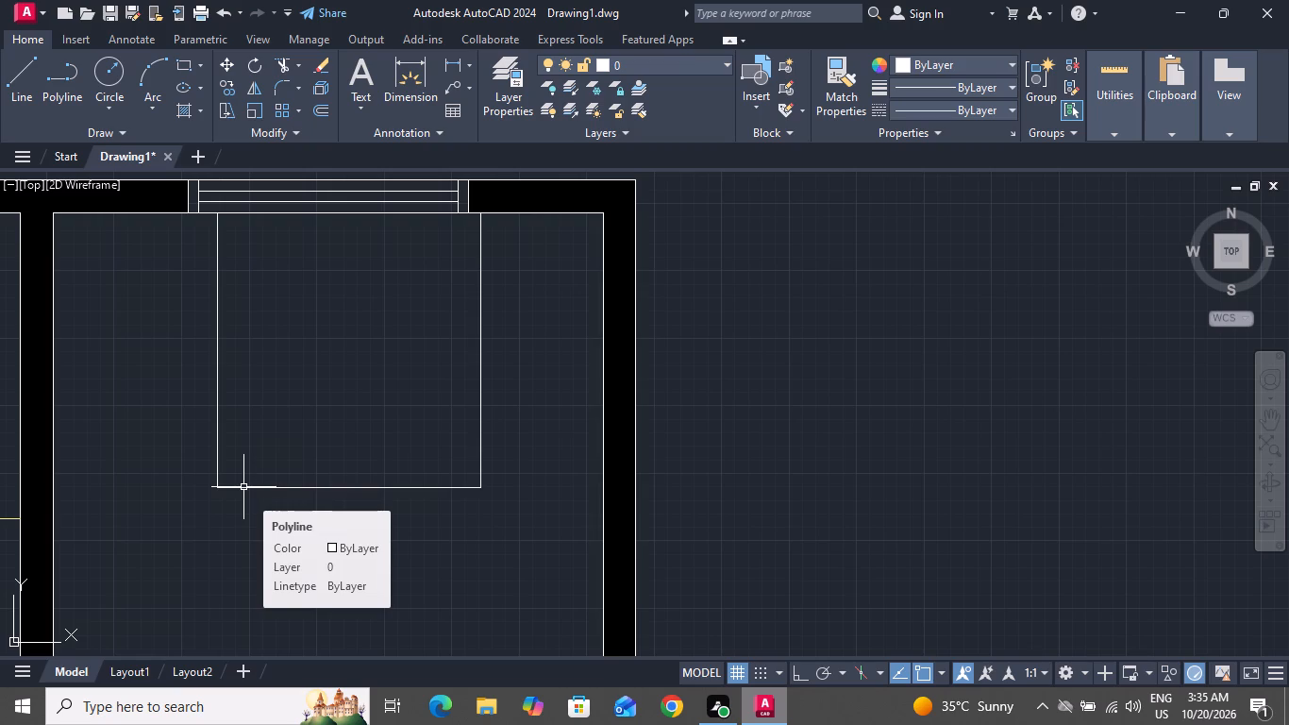
Offset the upper-right bedroom's bed rectangle 1" inward.
type("O")
key("space")
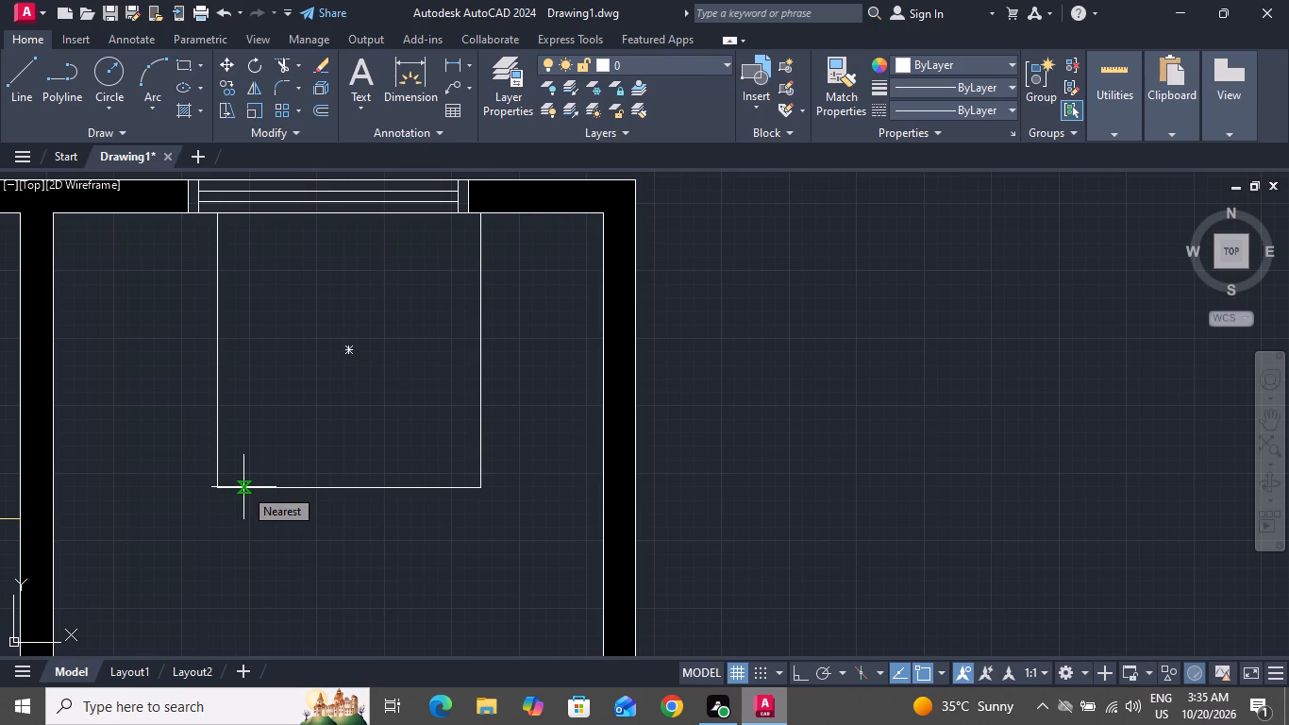
key("1")
key("shift+quotedbl")
key("Return")
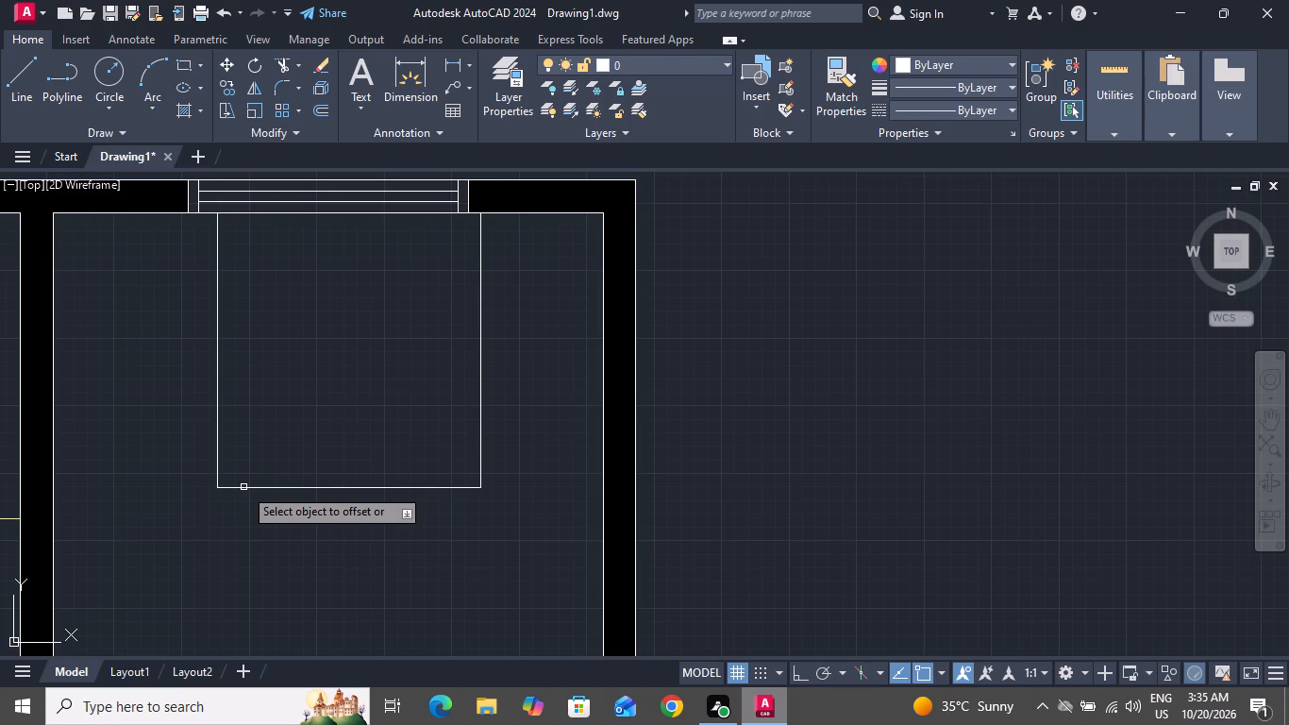
left_click(250, 502)
left_click(277, 488)
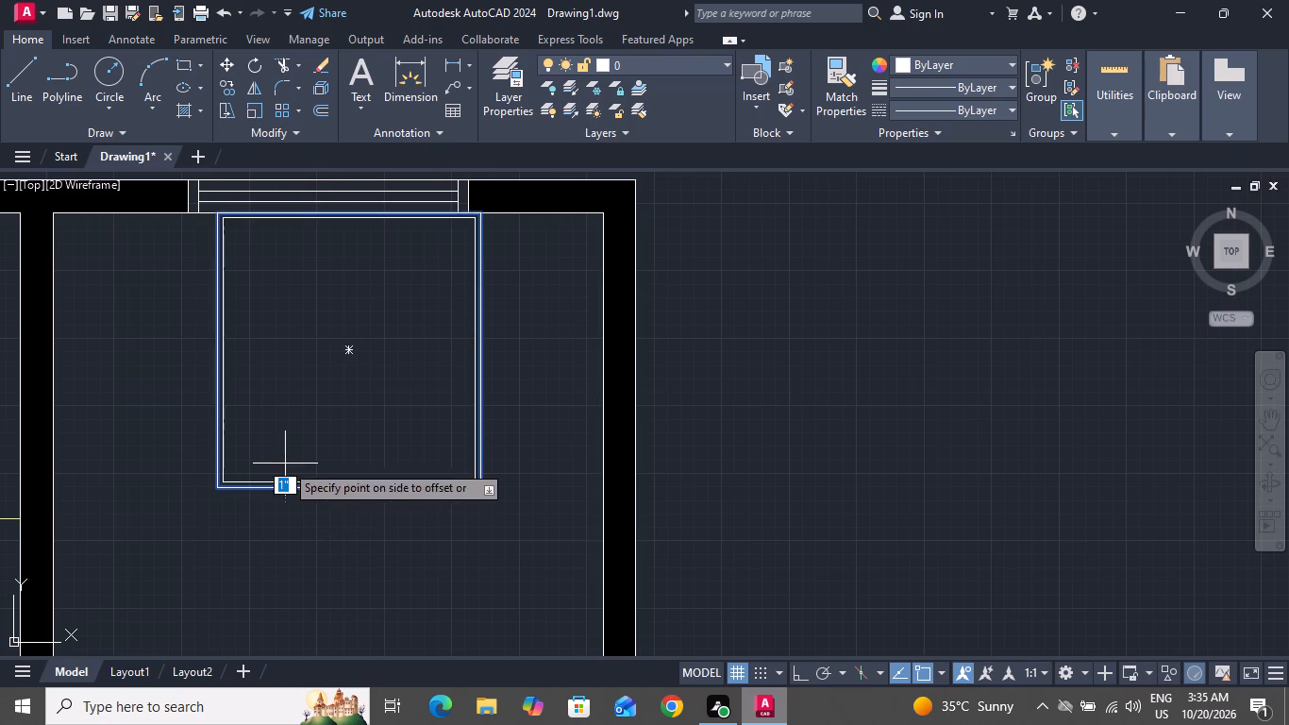
left_click(285, 464)
right_click(288, 446)
left_click(312, 470)
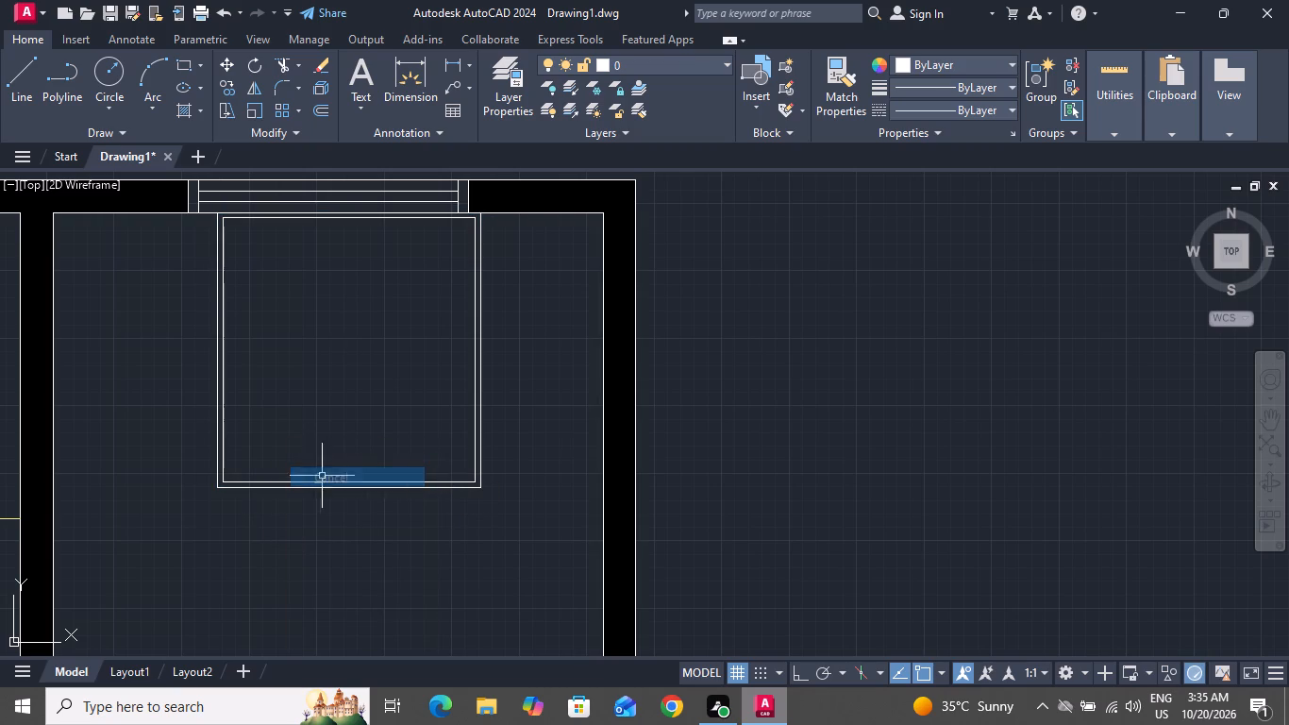
Draw a horizontal line about 4' long across the bed, about 1' below its head edge, ending on the outer outline.
left_click(31, 67)
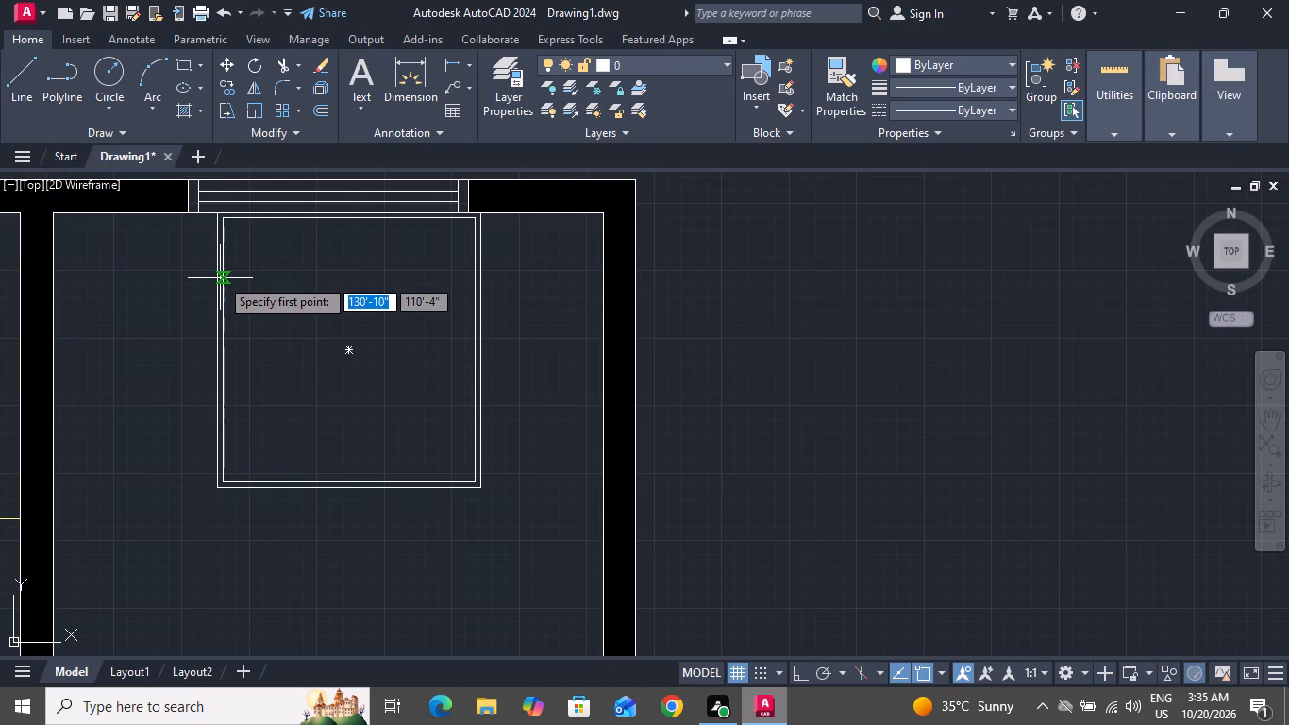
left_click(220, 278)
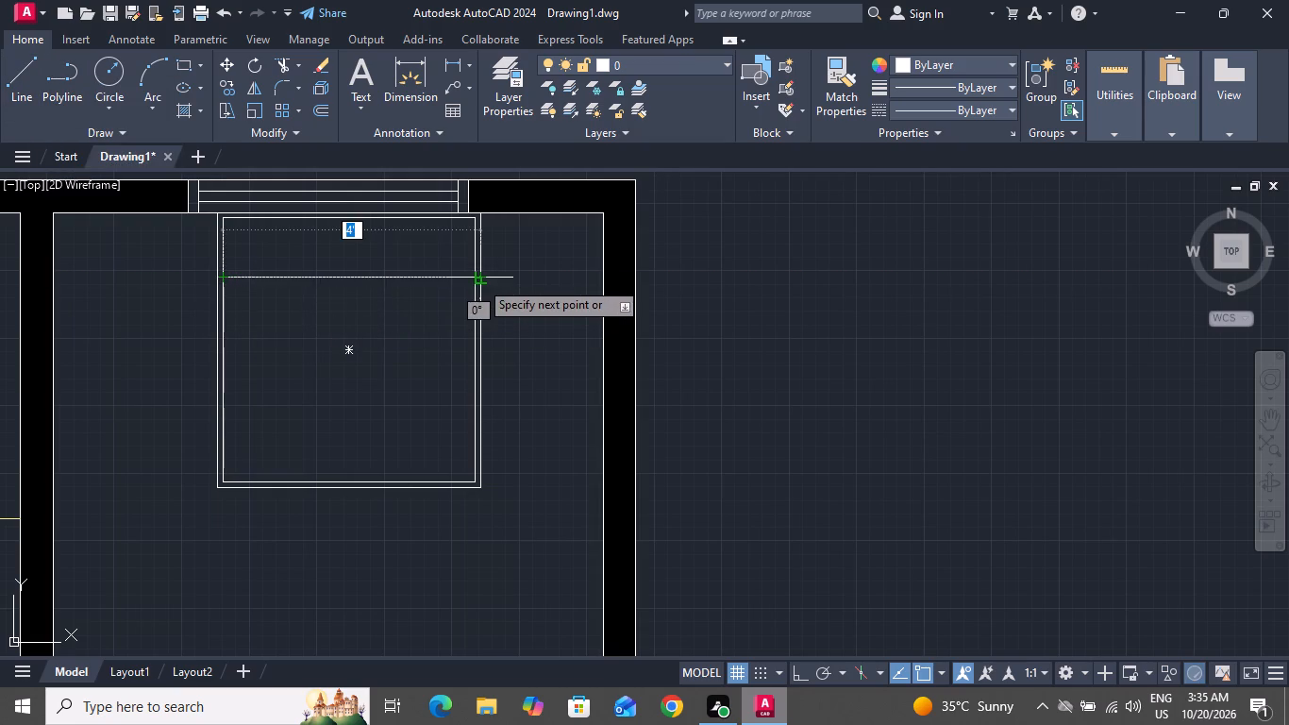
left_click(479, 280)
right_click(479, 280)
left_click(529, 318)
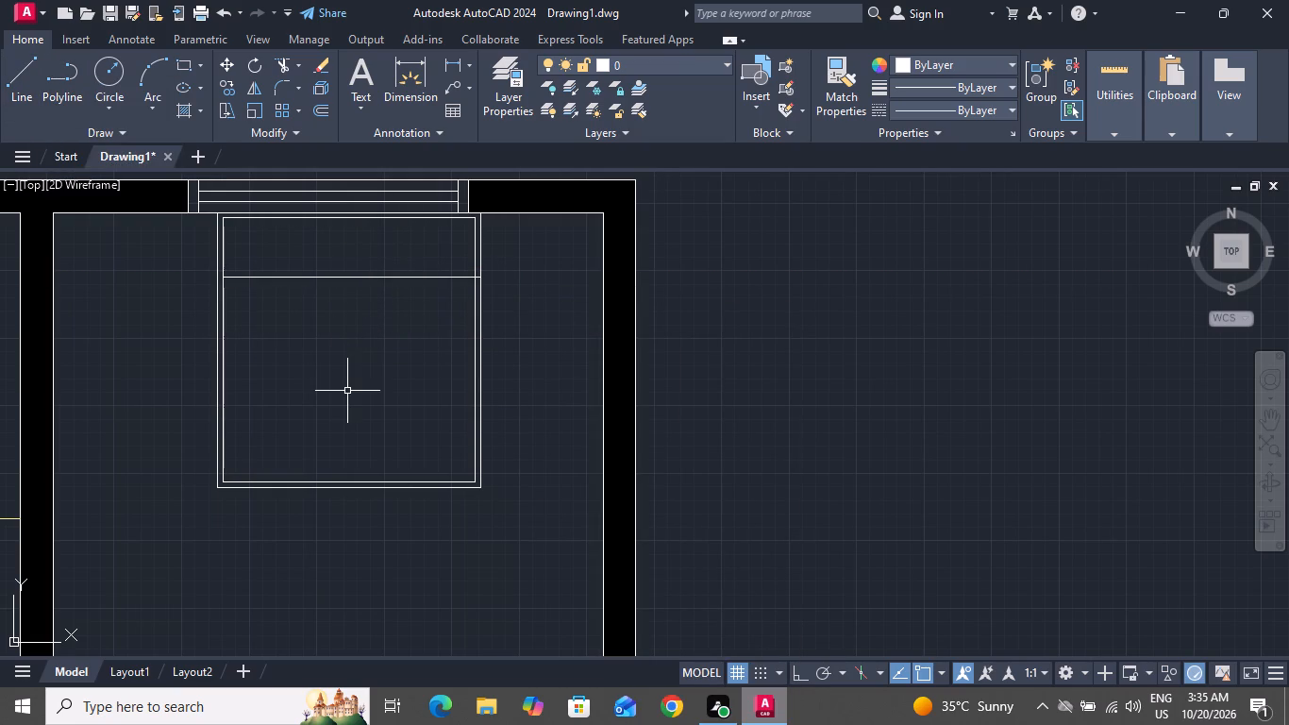
Offset the horizontal line across the bed 2" towards the foot of the bed.
type("O")
key("space")
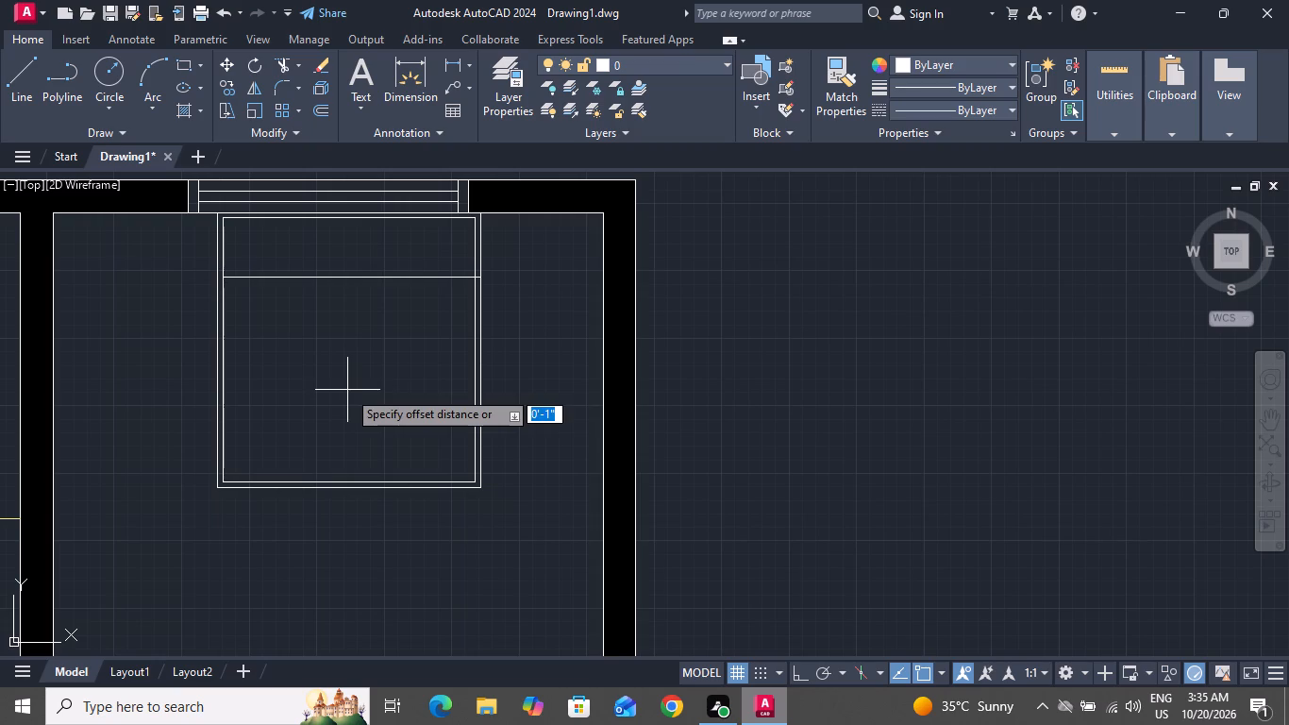
key("2")
key("shift+quotedbl")
key("Return")
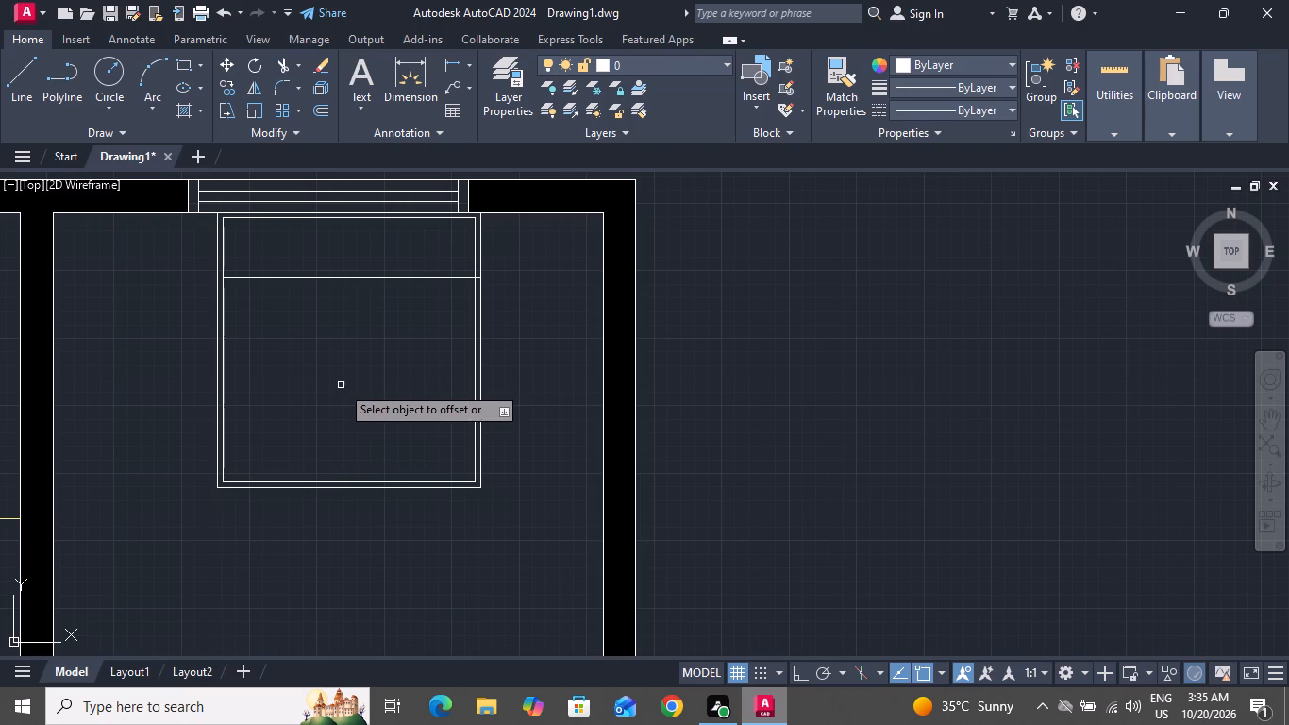
left_click(342, 275)
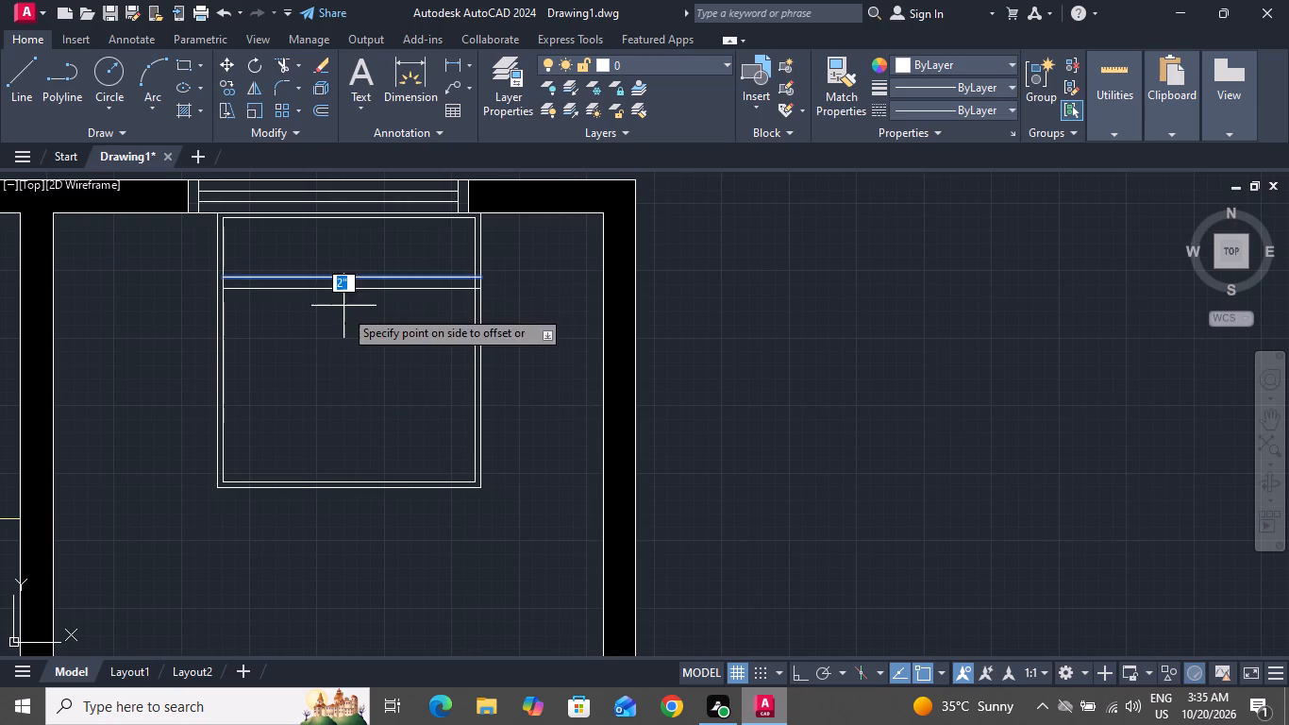
left_click(343, 324)
right_click(332, 334)
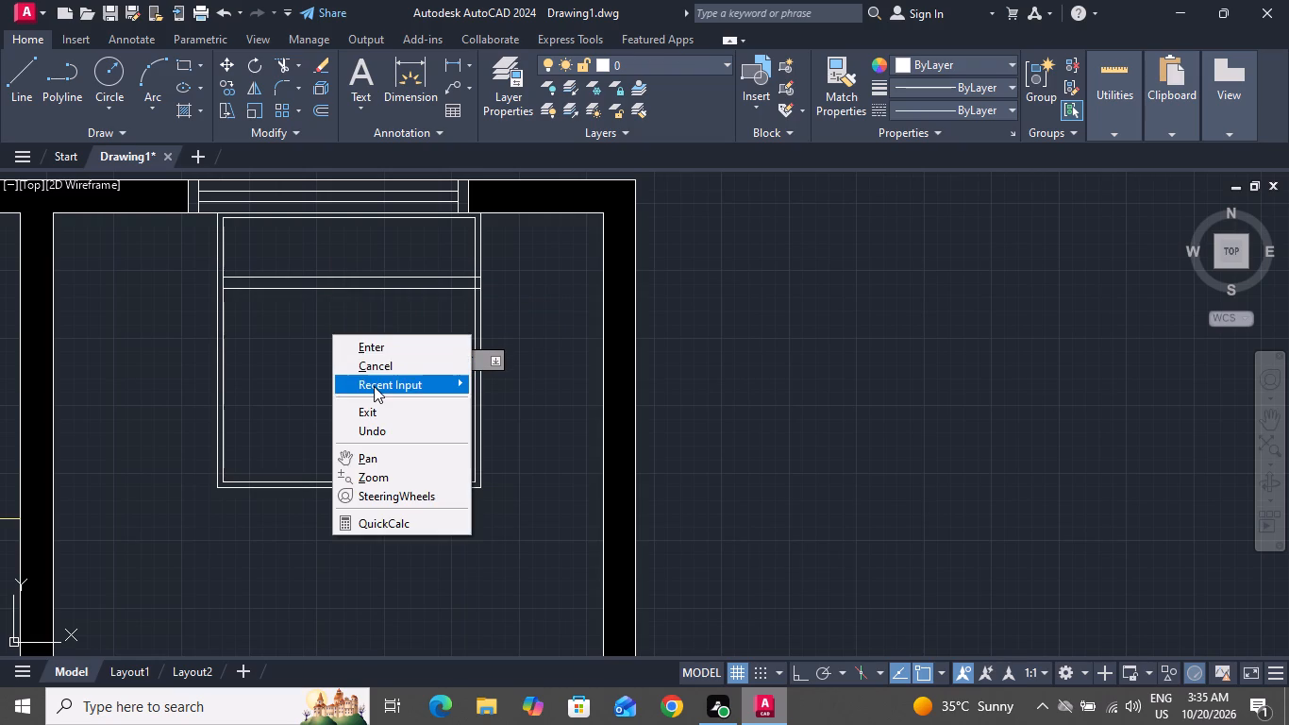
left_click(377, 365)
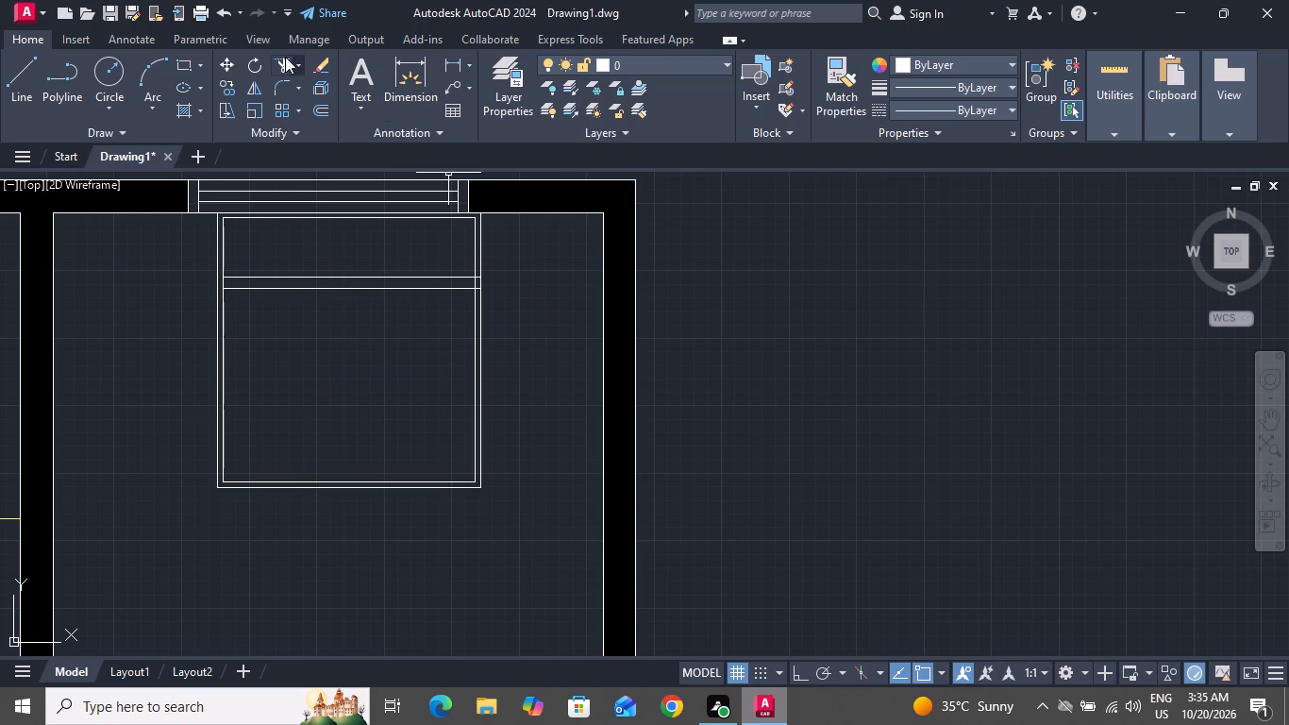
Trim the ends of the two horizontal bed lines that cross the gap between the bed's inner and outer outlines.
left_click(283, 59)
scroll(465, 271, "up", 3)
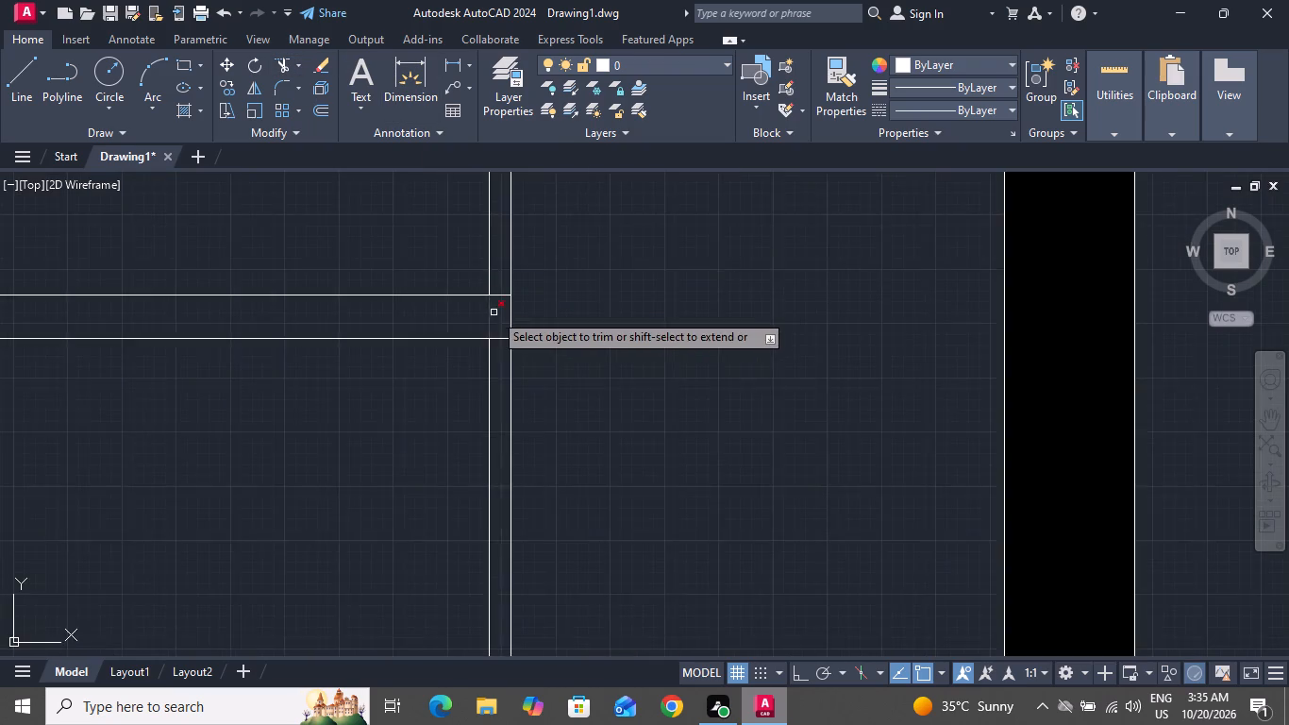
scroll(494, 312, "up", 2)
left_click(502, 238)
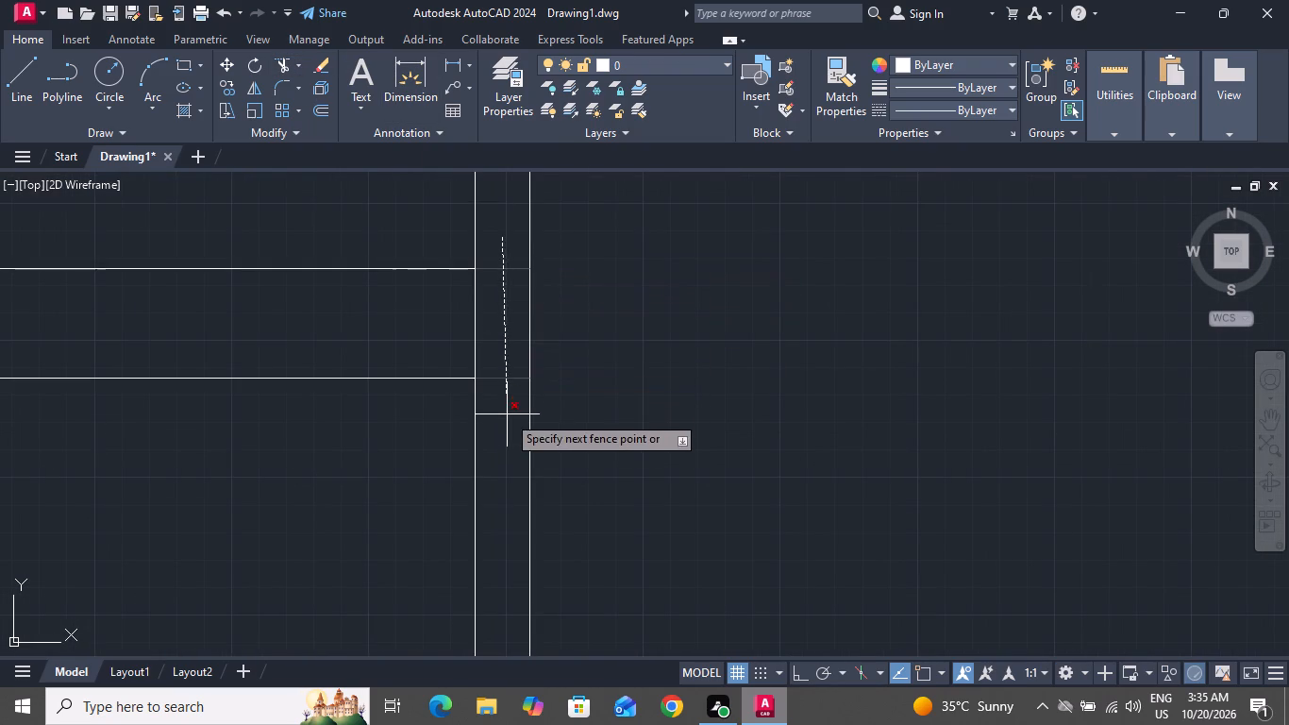
left_click(507, 419)
right_click(663, 387)
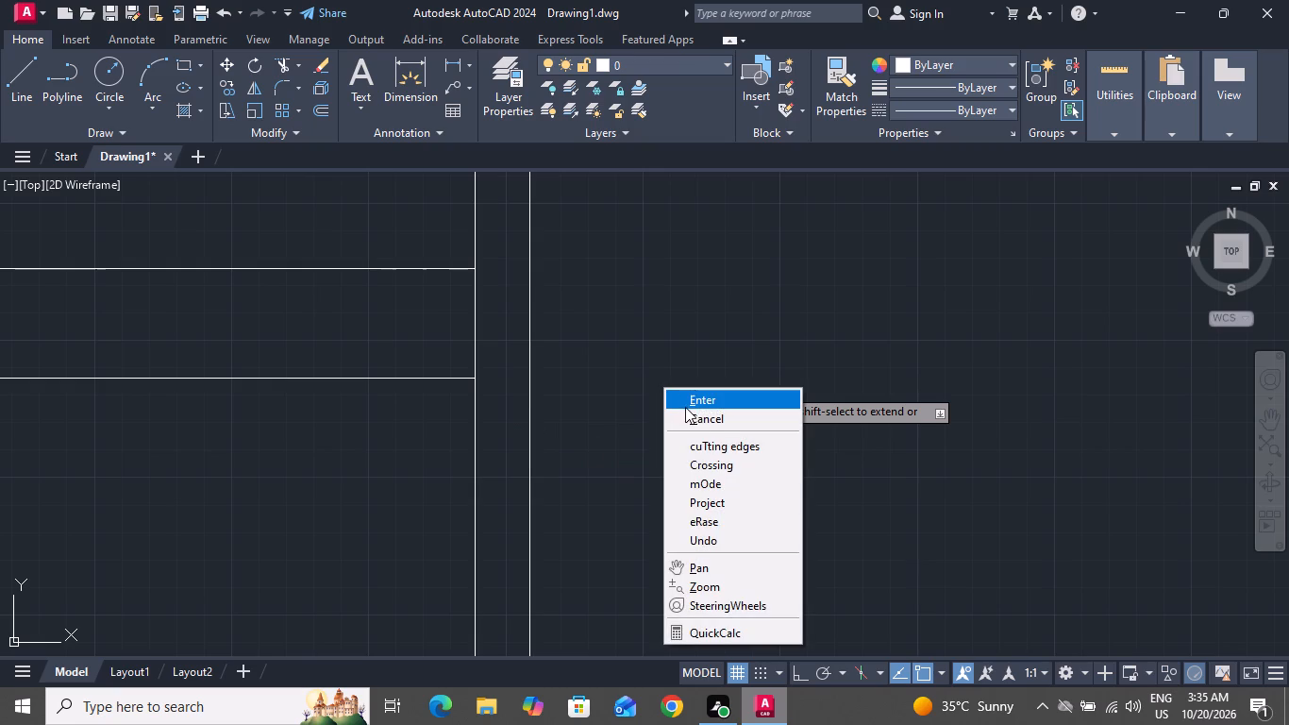
left_click(685, 410)
Draw a diagonal blanket line from the inner outline's lower-left corner to the right end of the lower horizontal line.
scroll(685, 410, "down", 4)
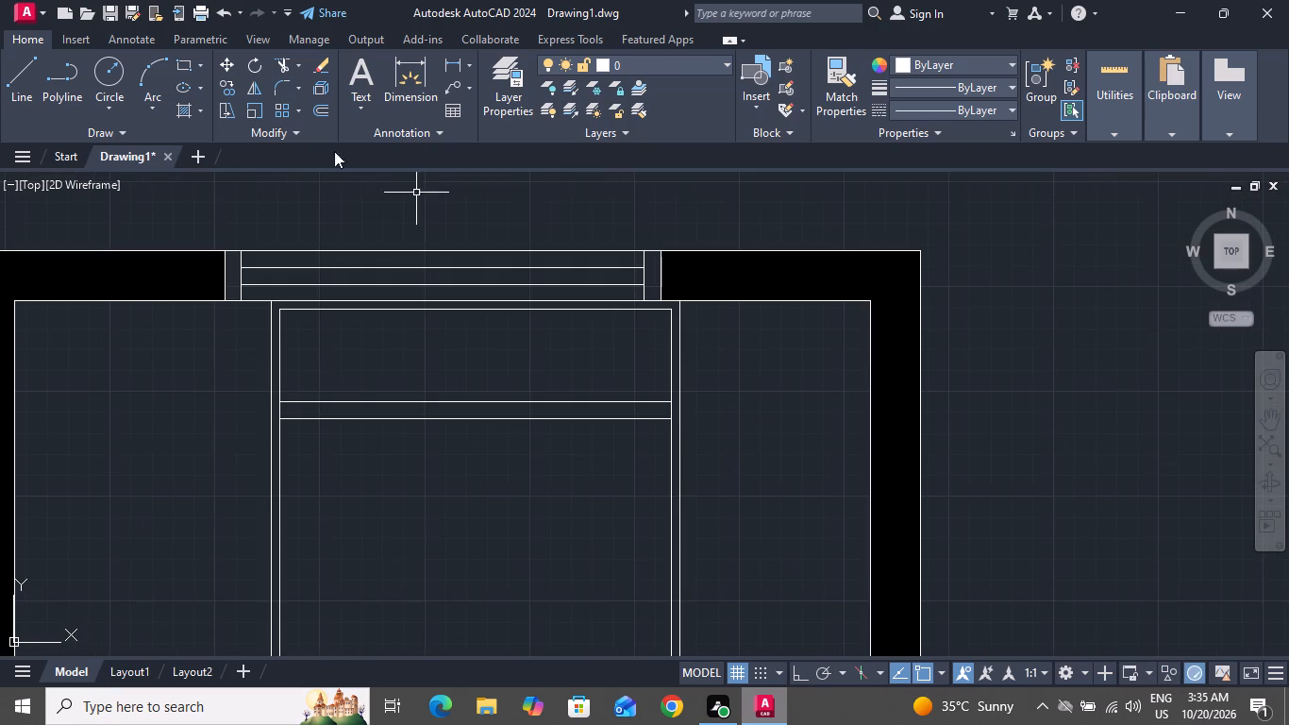
left_click(28, 80)
scroll(579, 442, "down", 2)
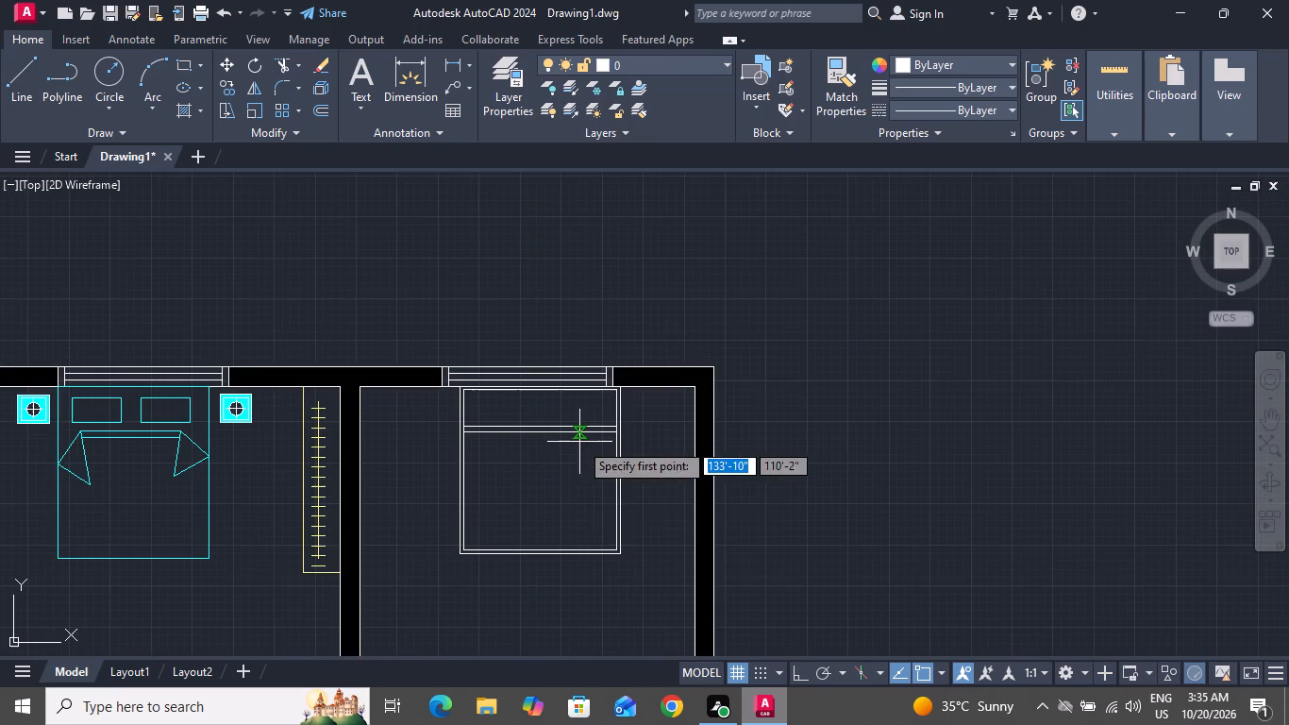
scroll(556, 451, "down", 4)
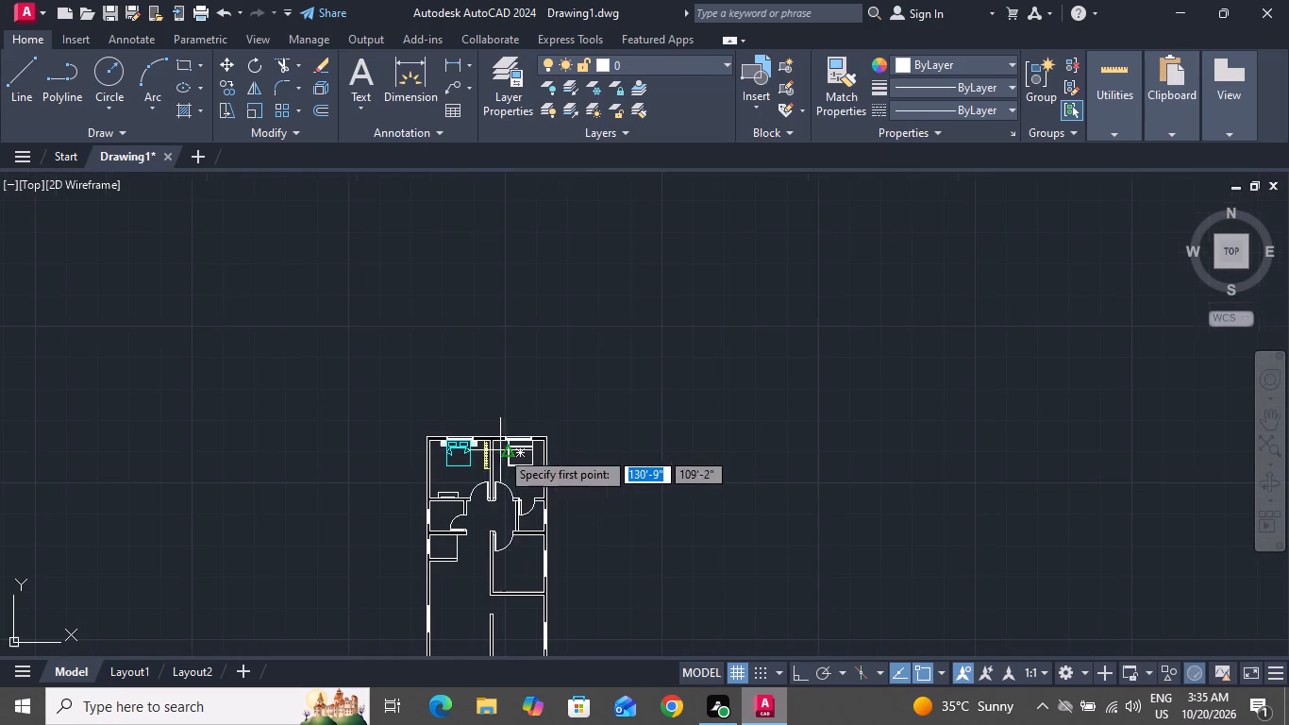
scroll(512, 464, "up", 6)
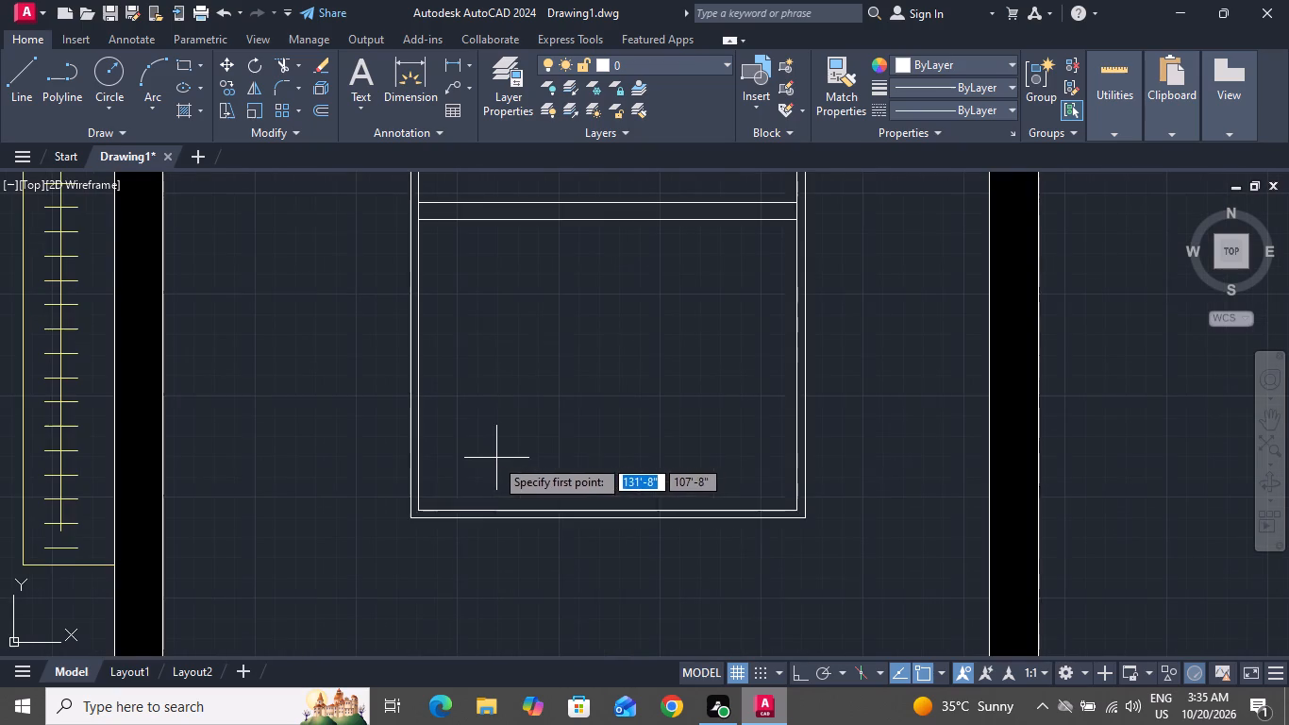
left_click(420, 505)
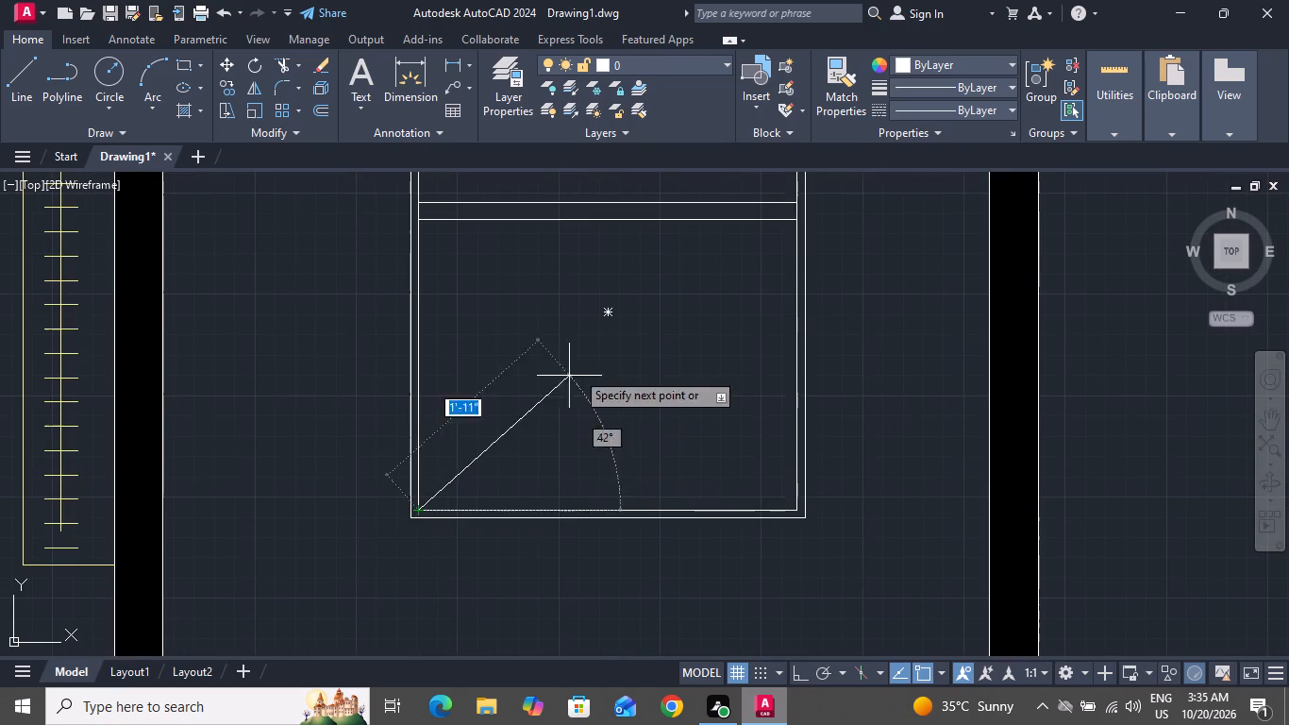
left_click(792, 223)
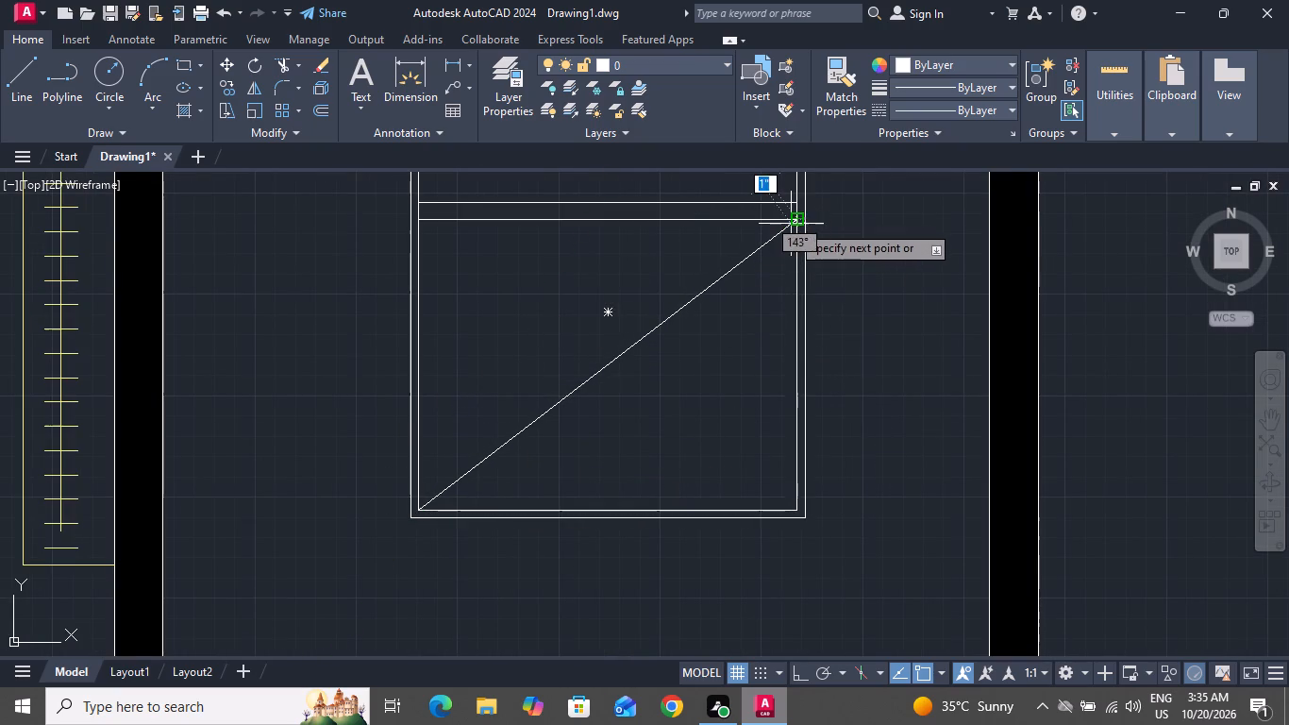
right_click(791, 224)
left_click(805, 260)
Draw a pillow rectangle about 1' wide by 6" deep in the left half of the bed's head section.
scroll(709, 403, "down", 2)
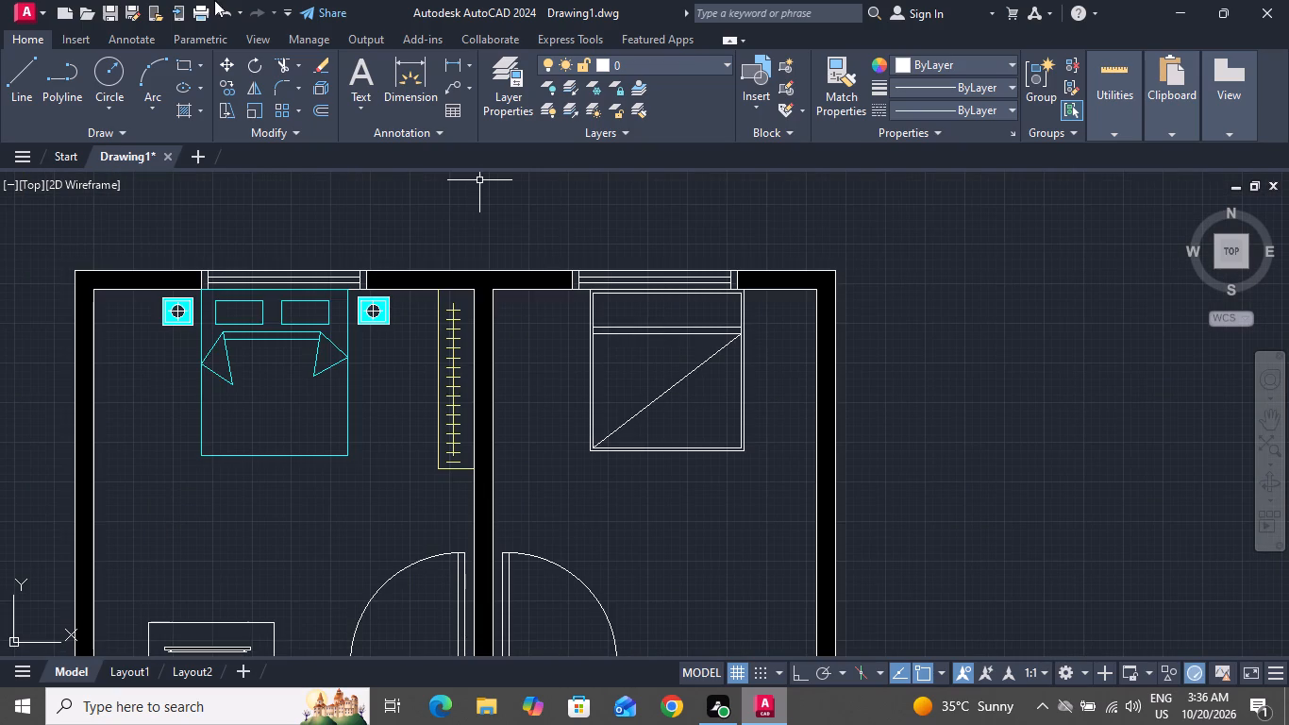
left_click(179, 67)
scroll(610, 282, "up", 3)
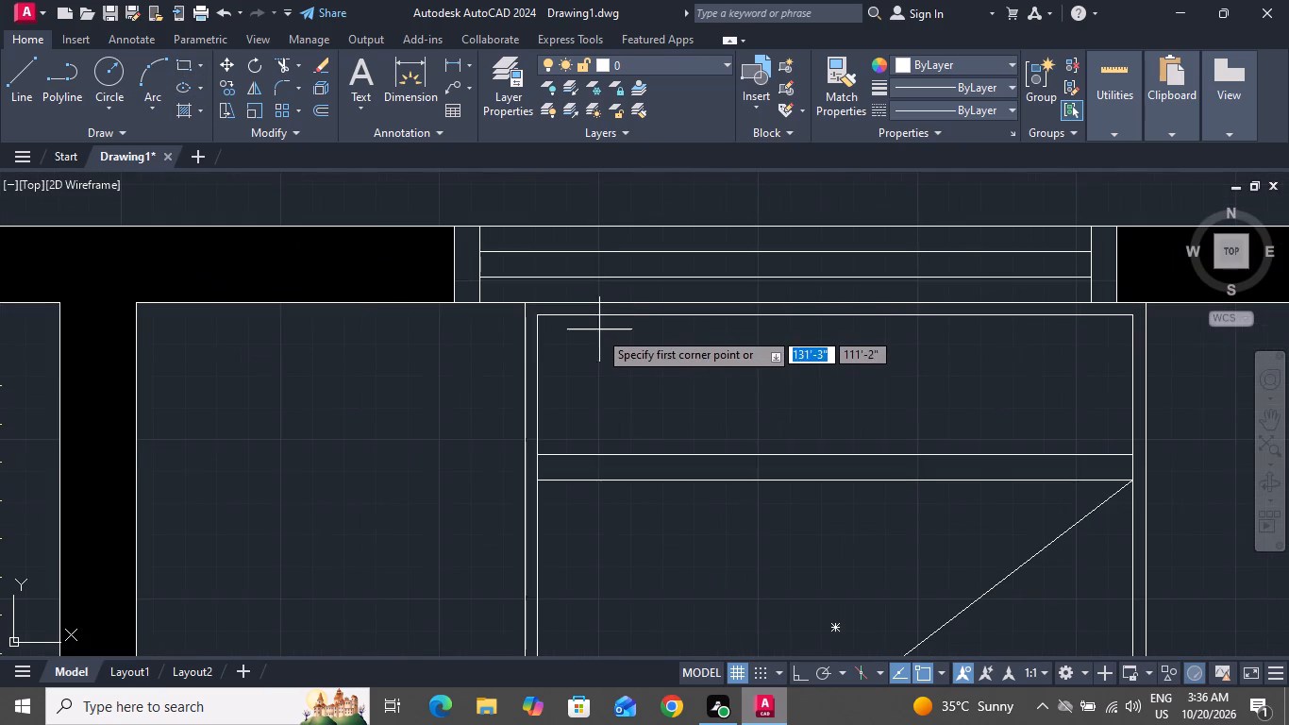
left_click(570, 335)
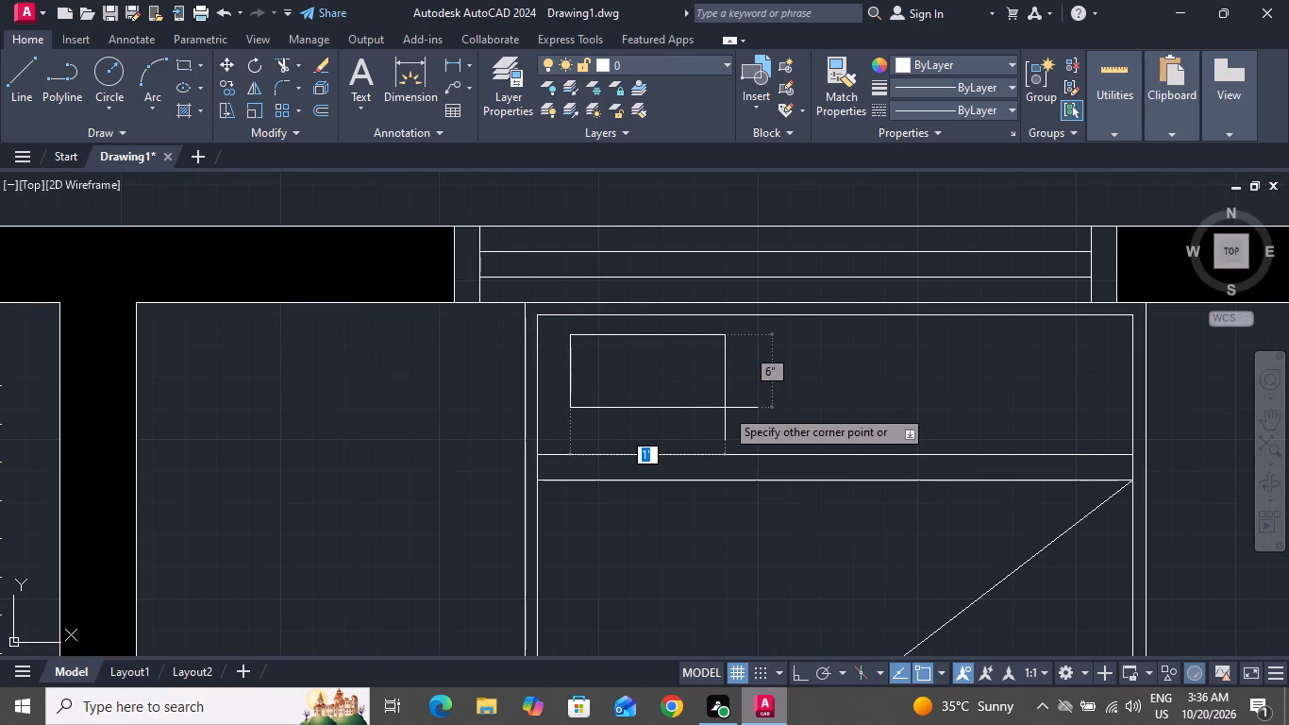
left_click(727, 417)
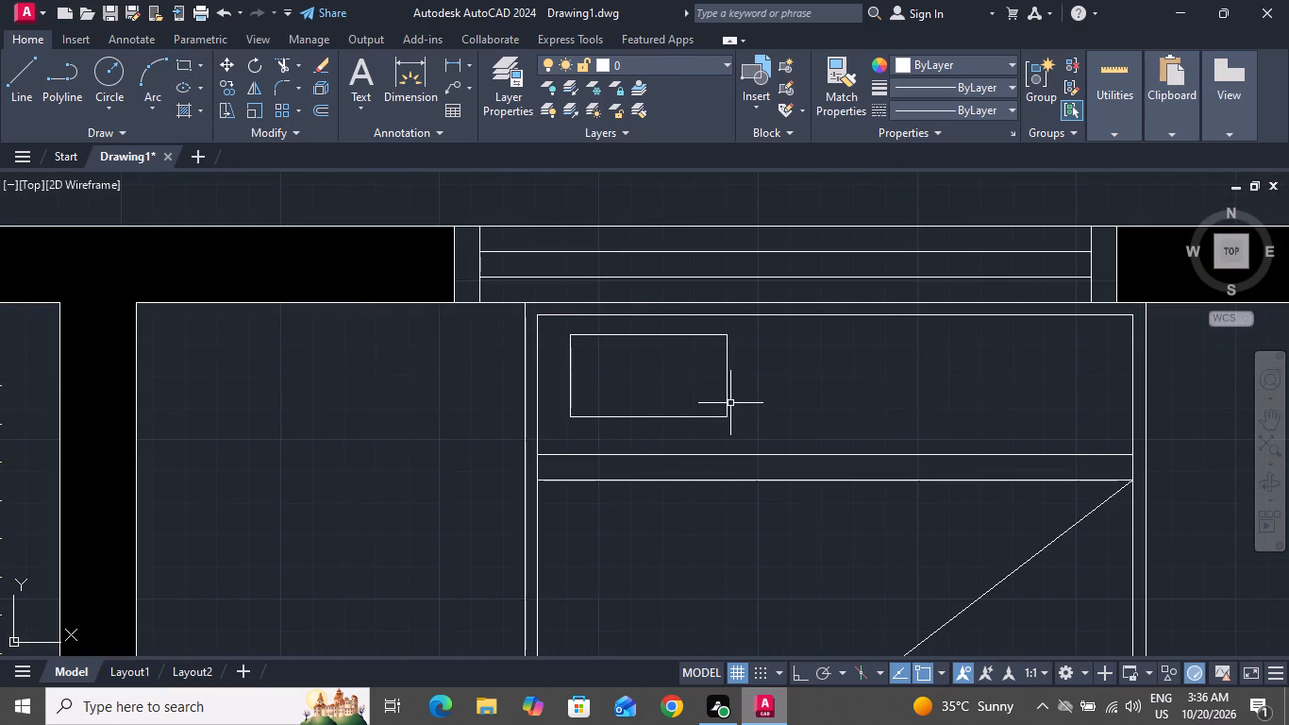
Copy the pillow rectangle about 2'-1" horizontally into the right half of the bed's head section.
left_click(730, 403)
left_click(725, 406)
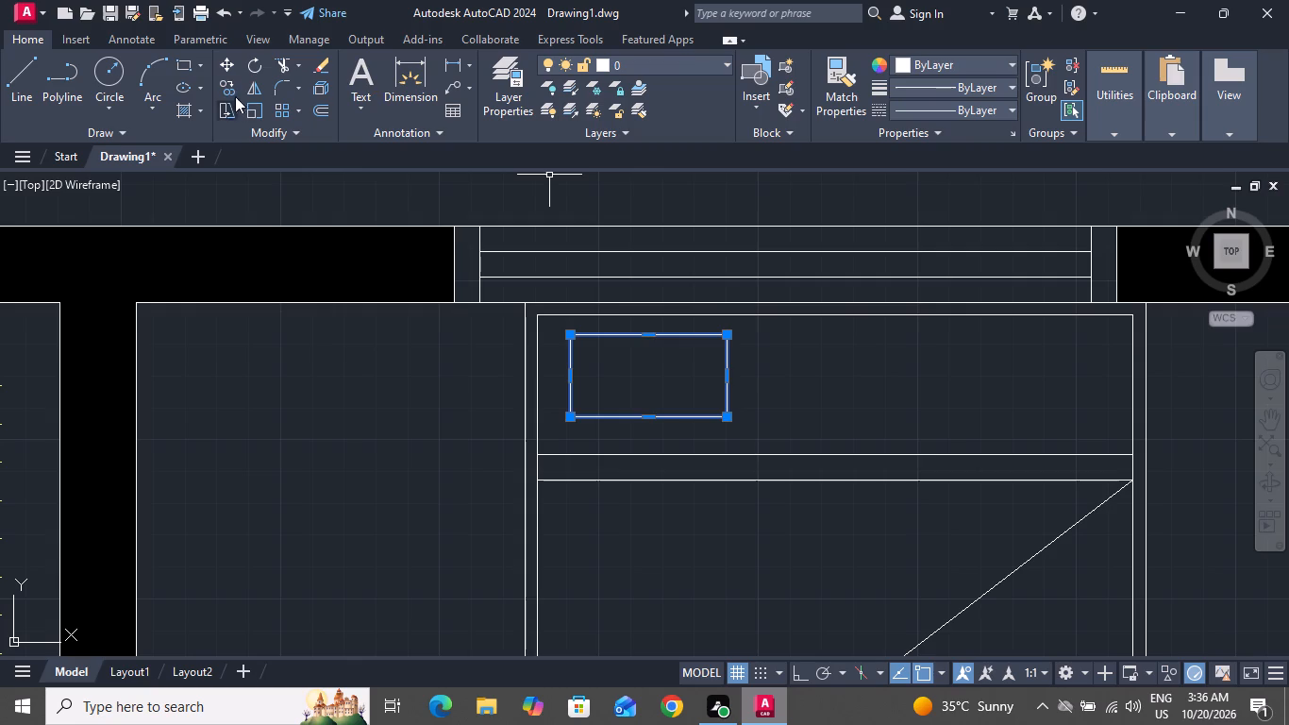
left_click(235, 90)
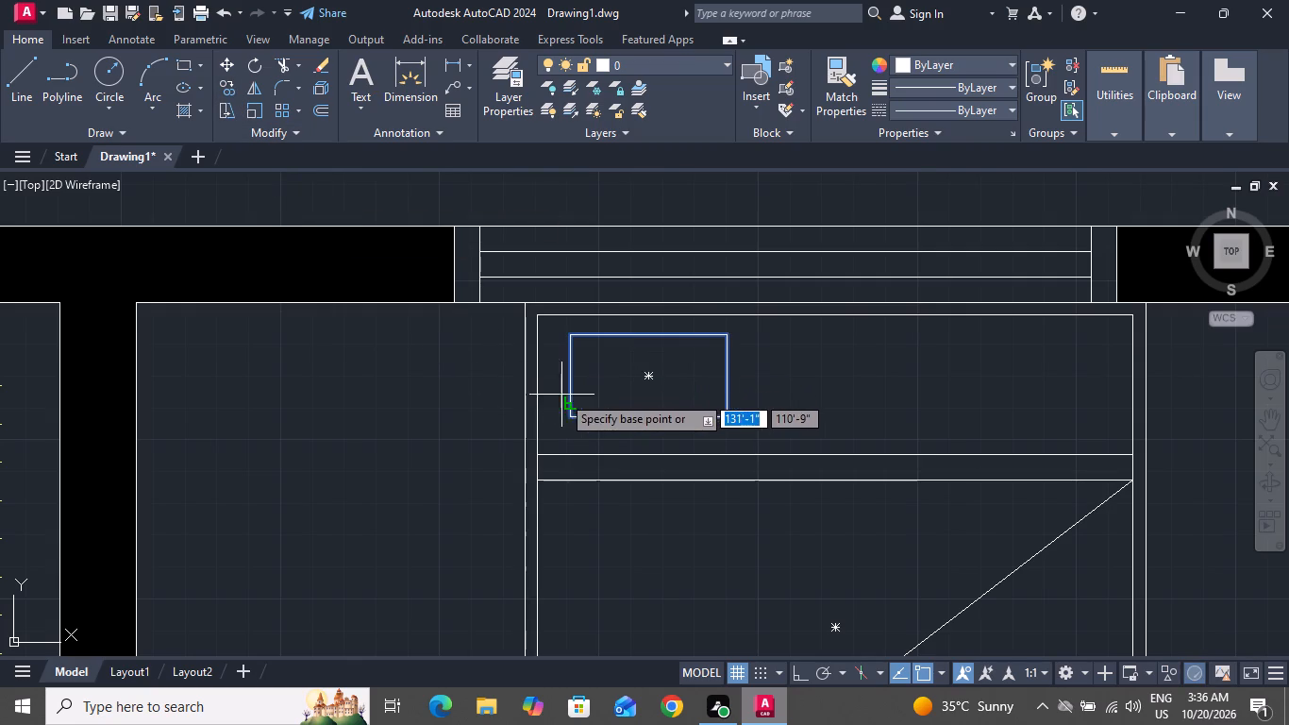
left_click(564, 414)
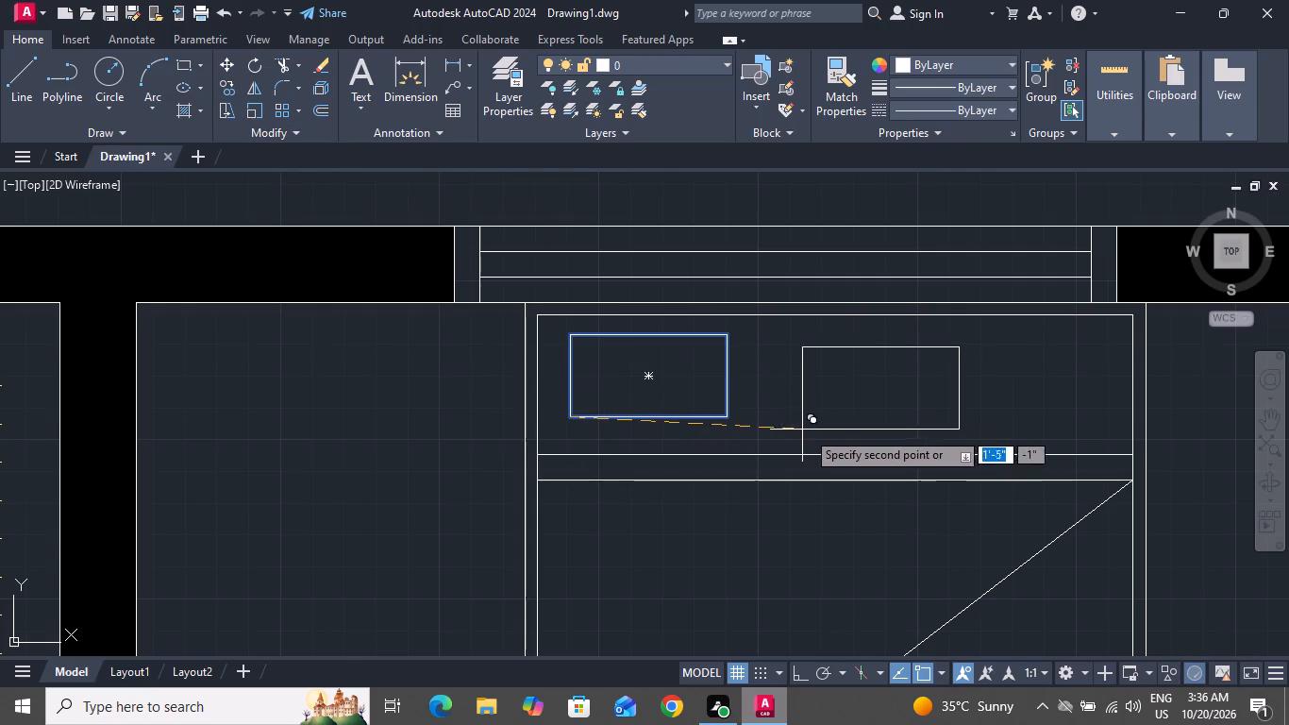
left_click(895, 414)
right_click(868, 405)
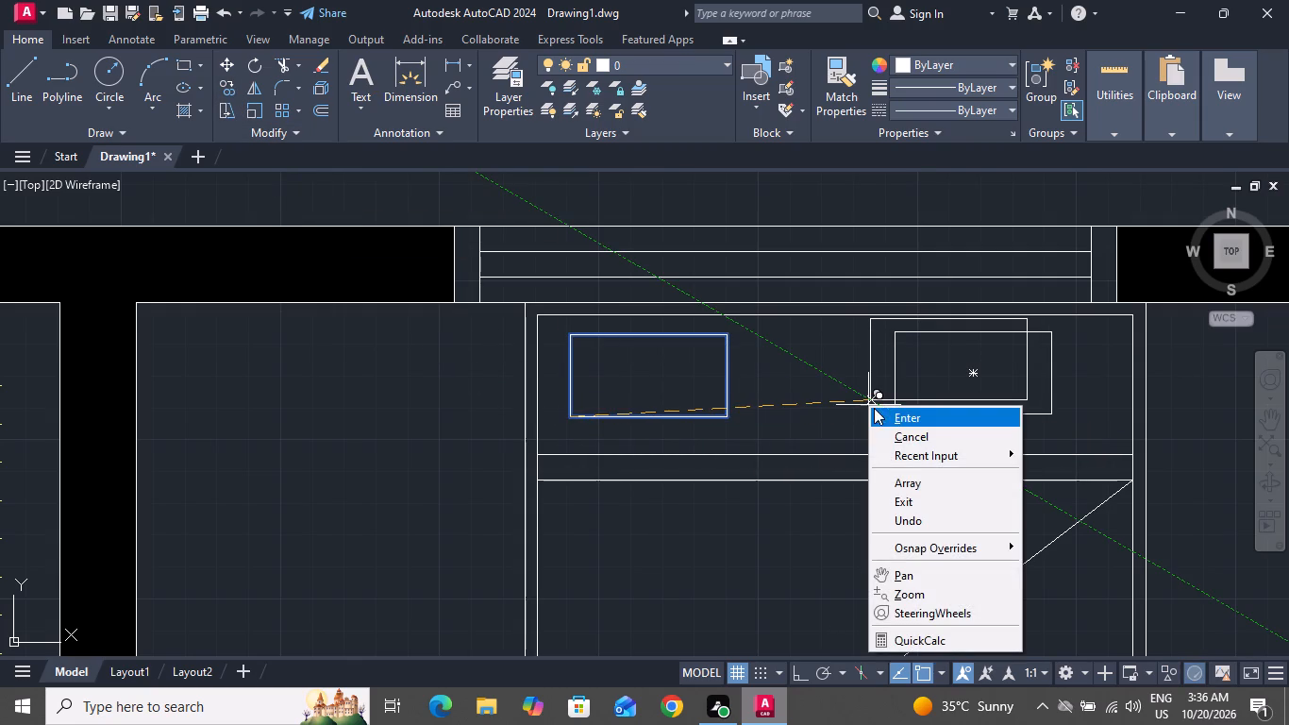
left_click(881, 428)
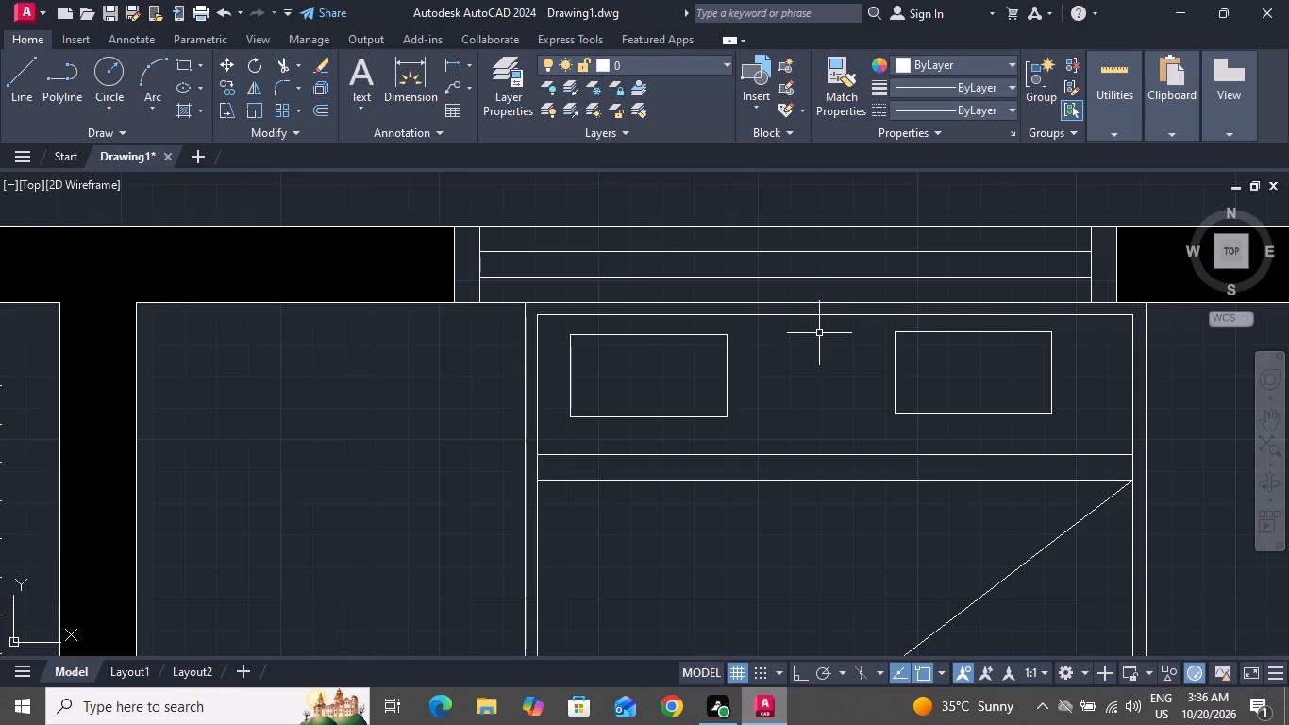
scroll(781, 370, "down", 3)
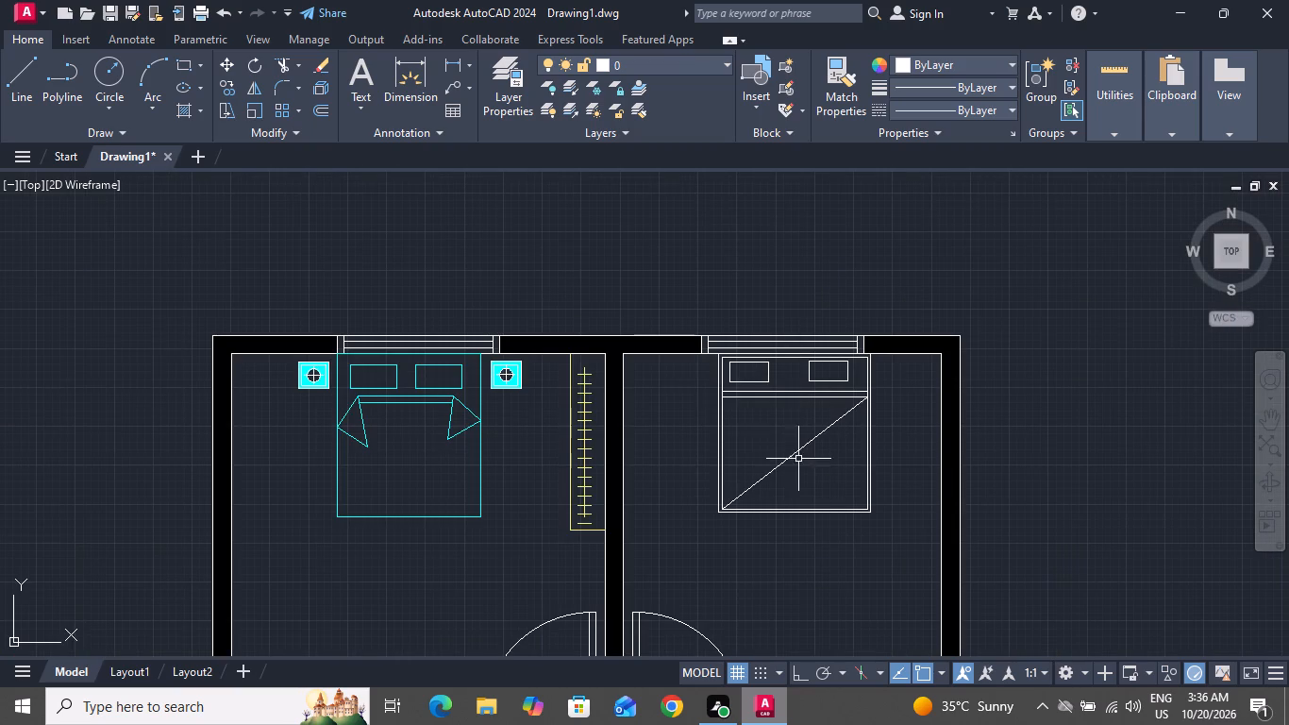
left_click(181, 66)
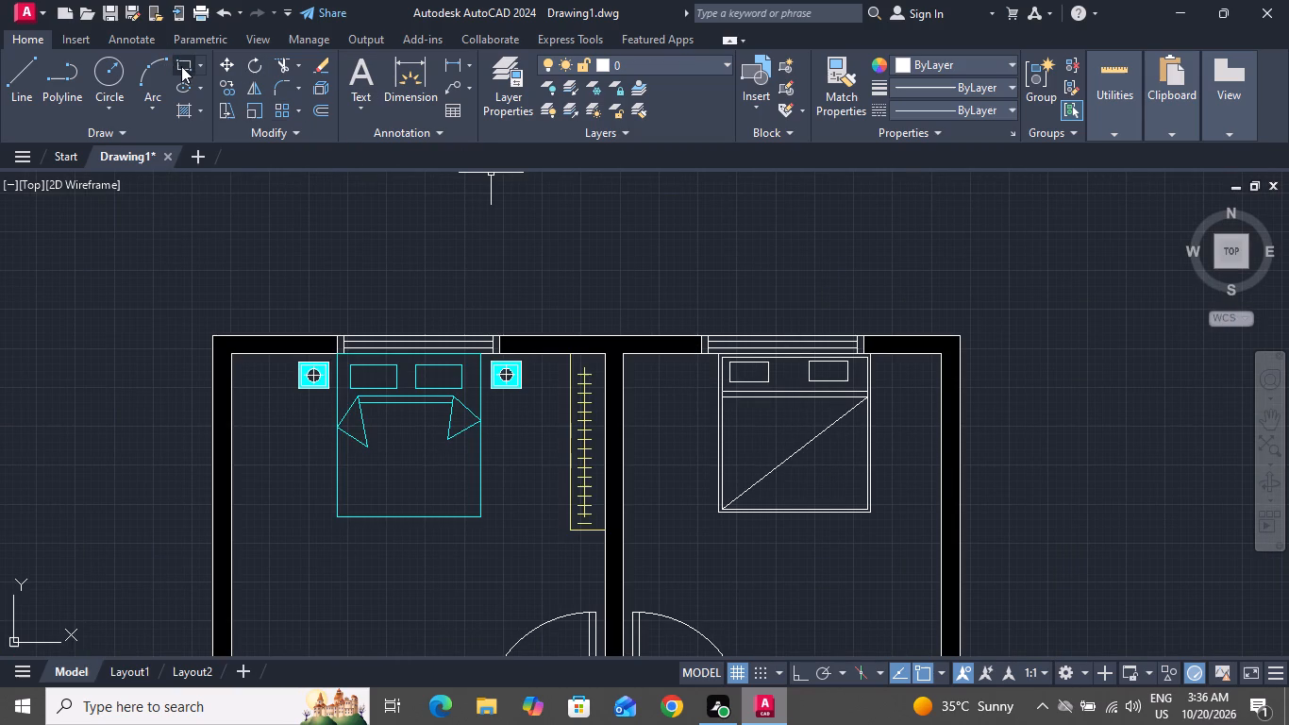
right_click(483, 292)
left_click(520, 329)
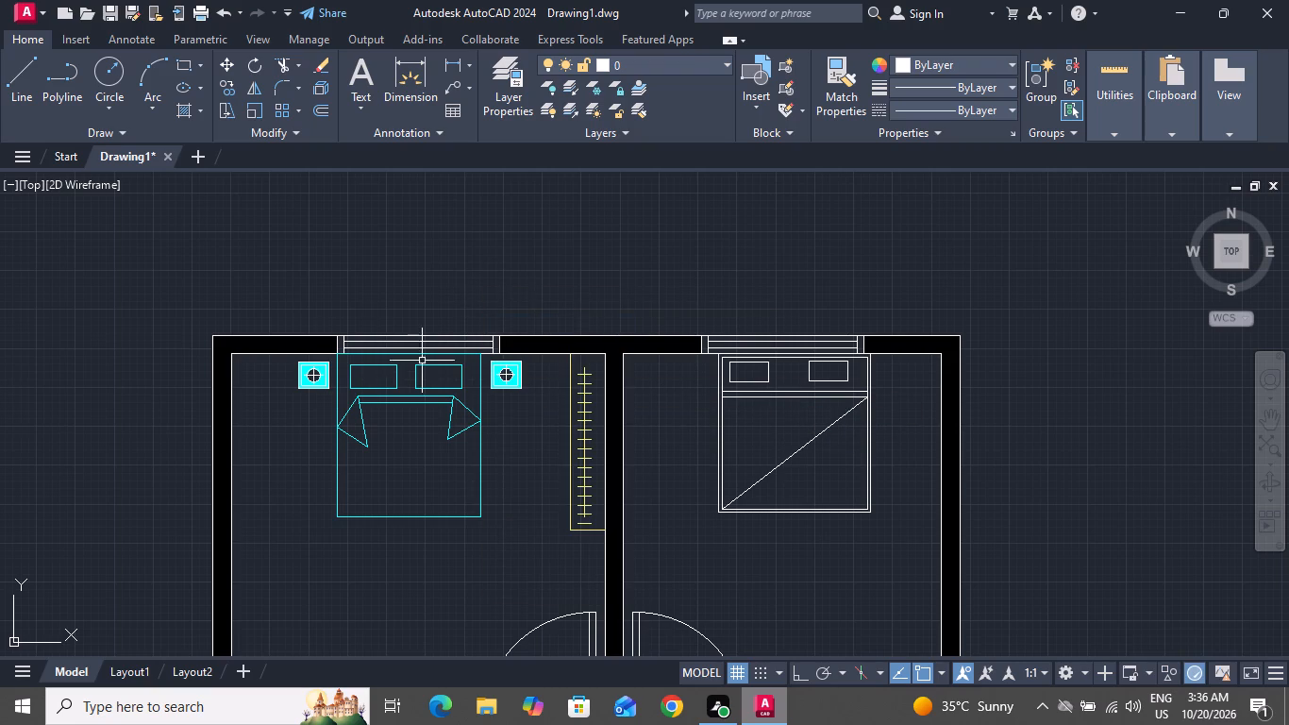
Copy the upper-left bedroom's left nightstand with lamp to both sides of the upper-right bed, about 10'-3" and 15'-5" across.
scroll(332, 364, "up", 2)
left_click(326, 350)
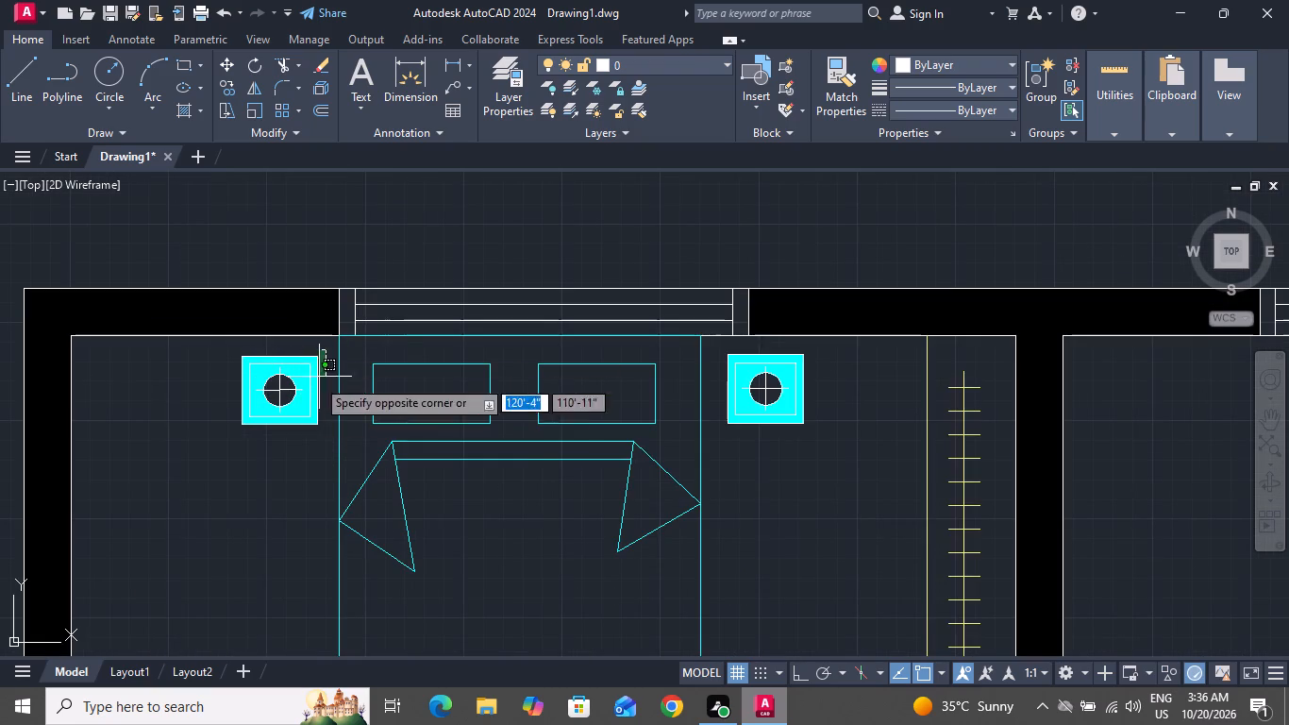
left_click(220, 437)
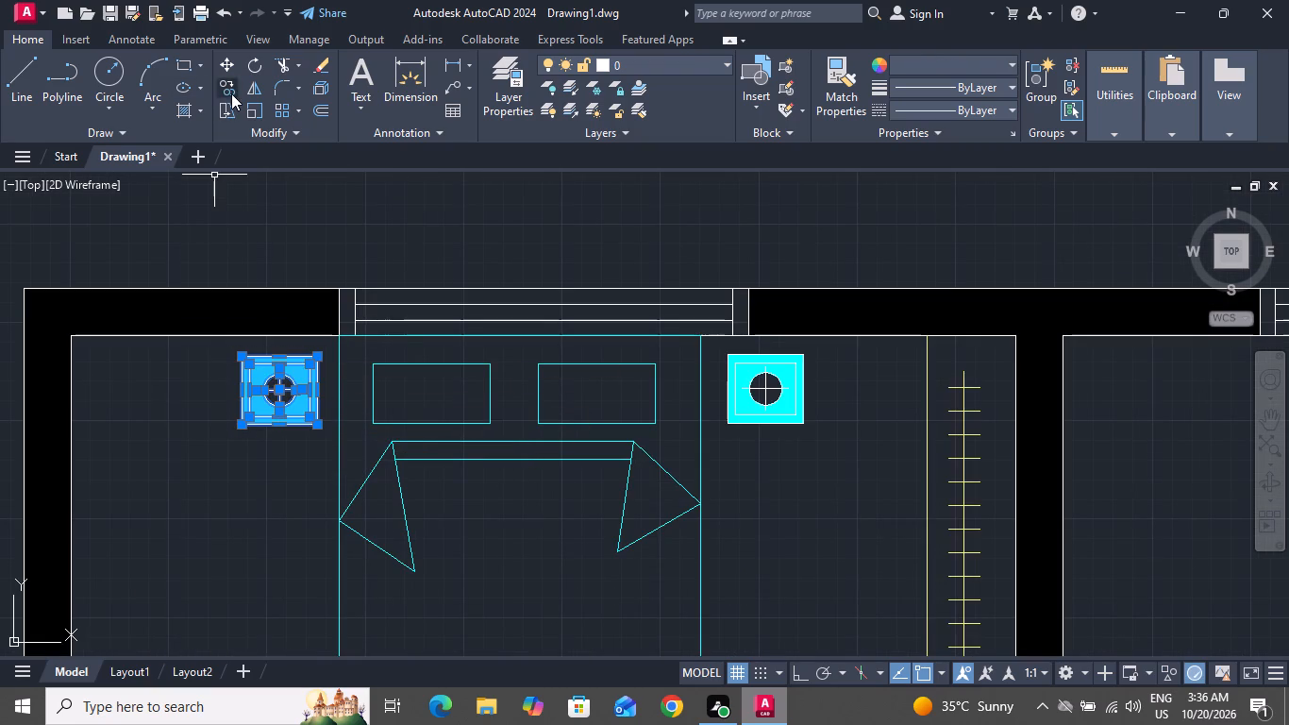
left_click(232, 90)
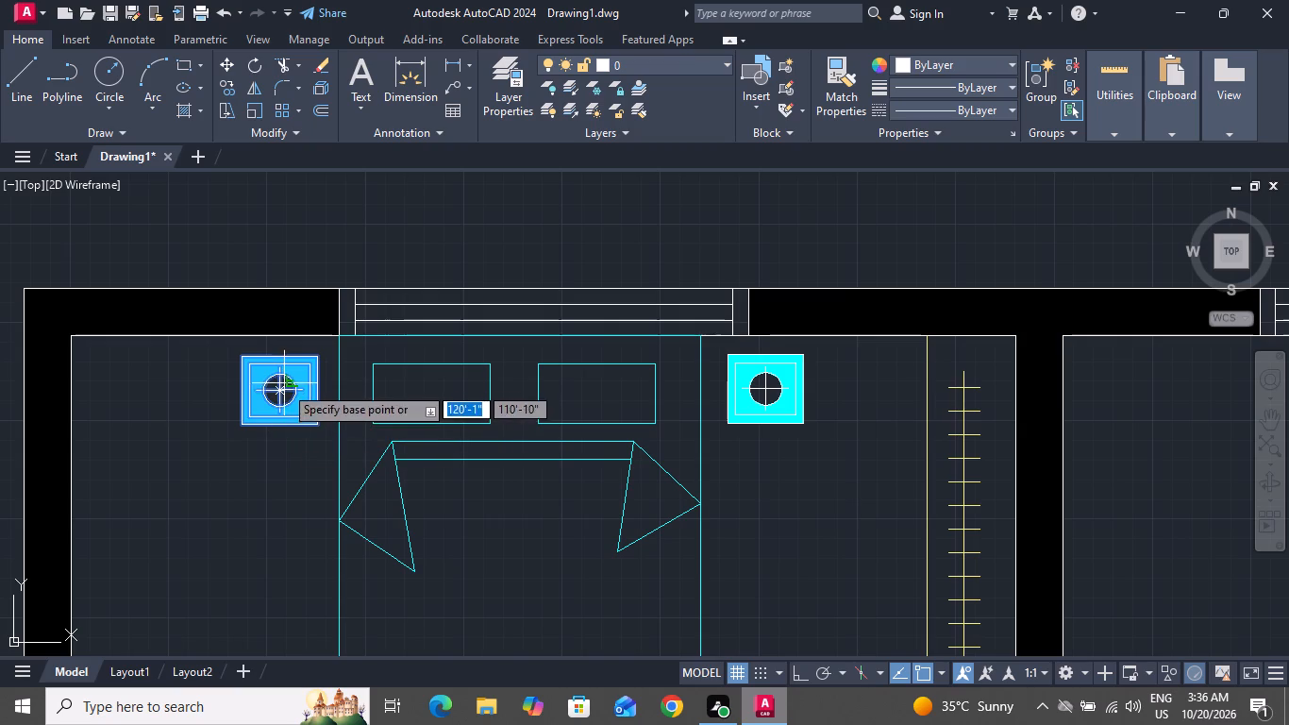
left_click(277, 393)
scroll(853, 430, "down", 2)
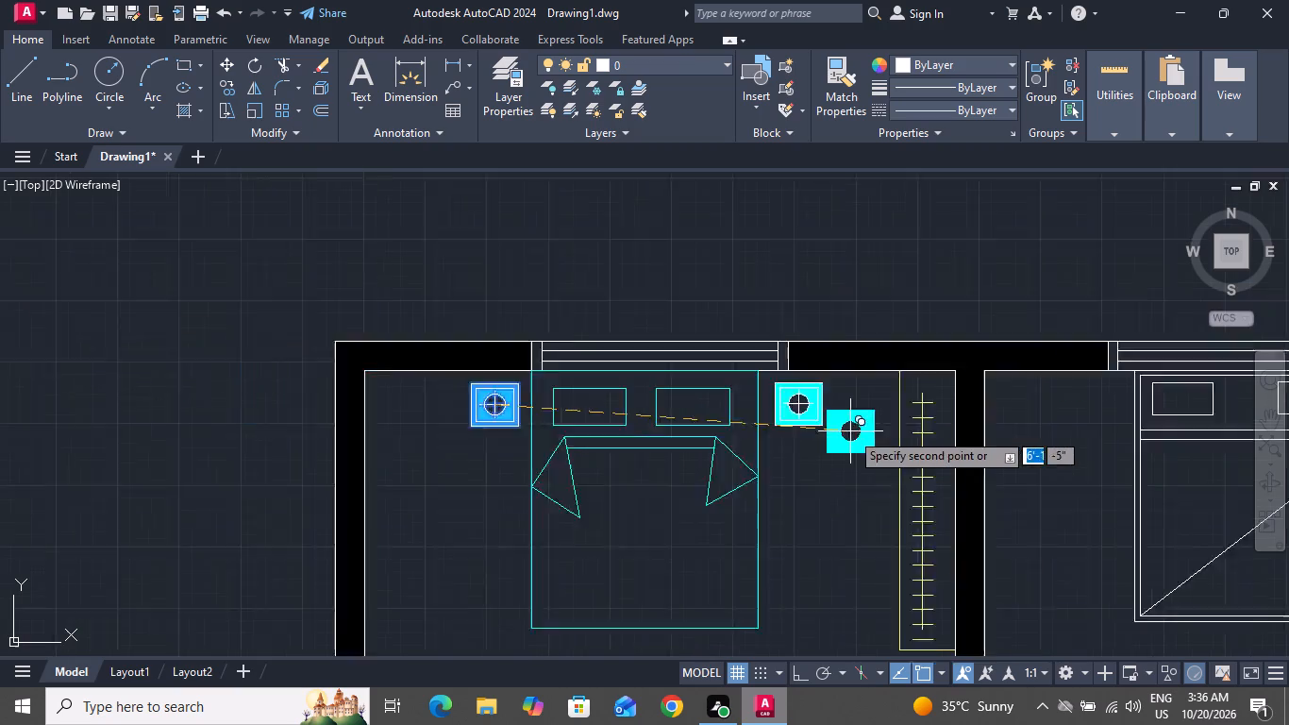
scroll(1015, 414, "up", 3)
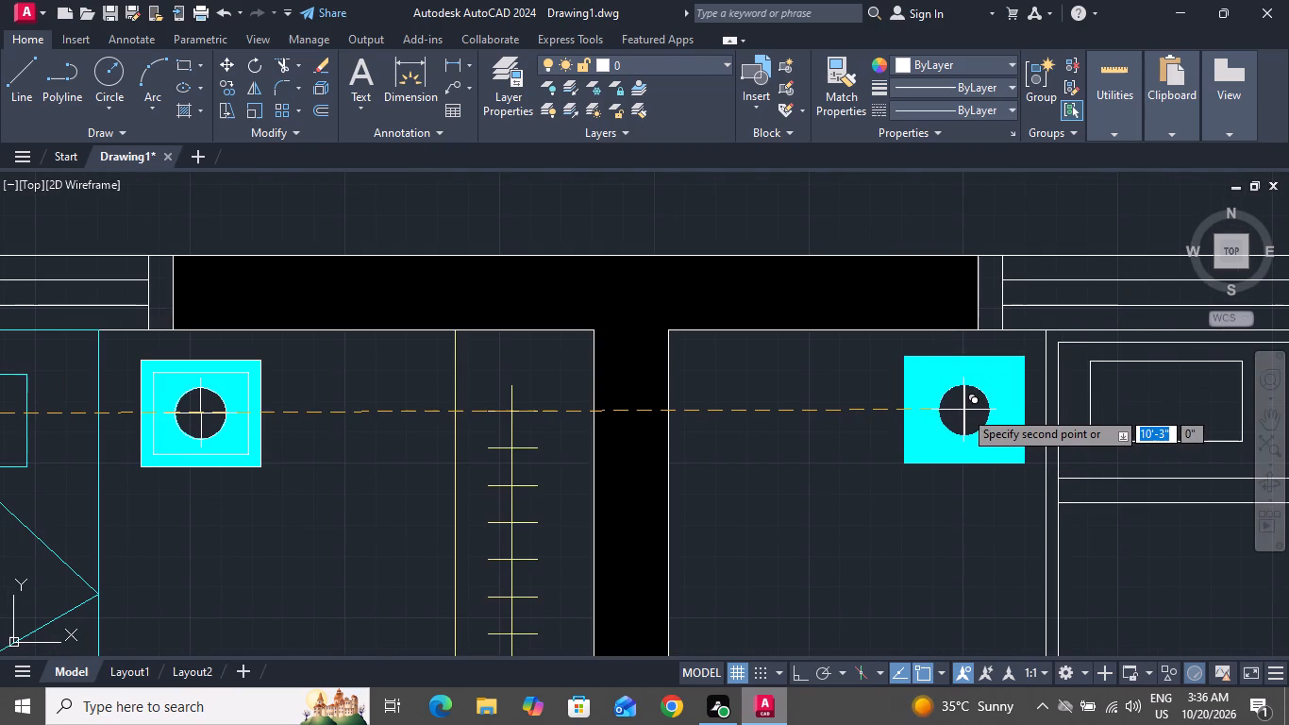
left_click(963, 410)
scroll(857, 473, "down", 3)
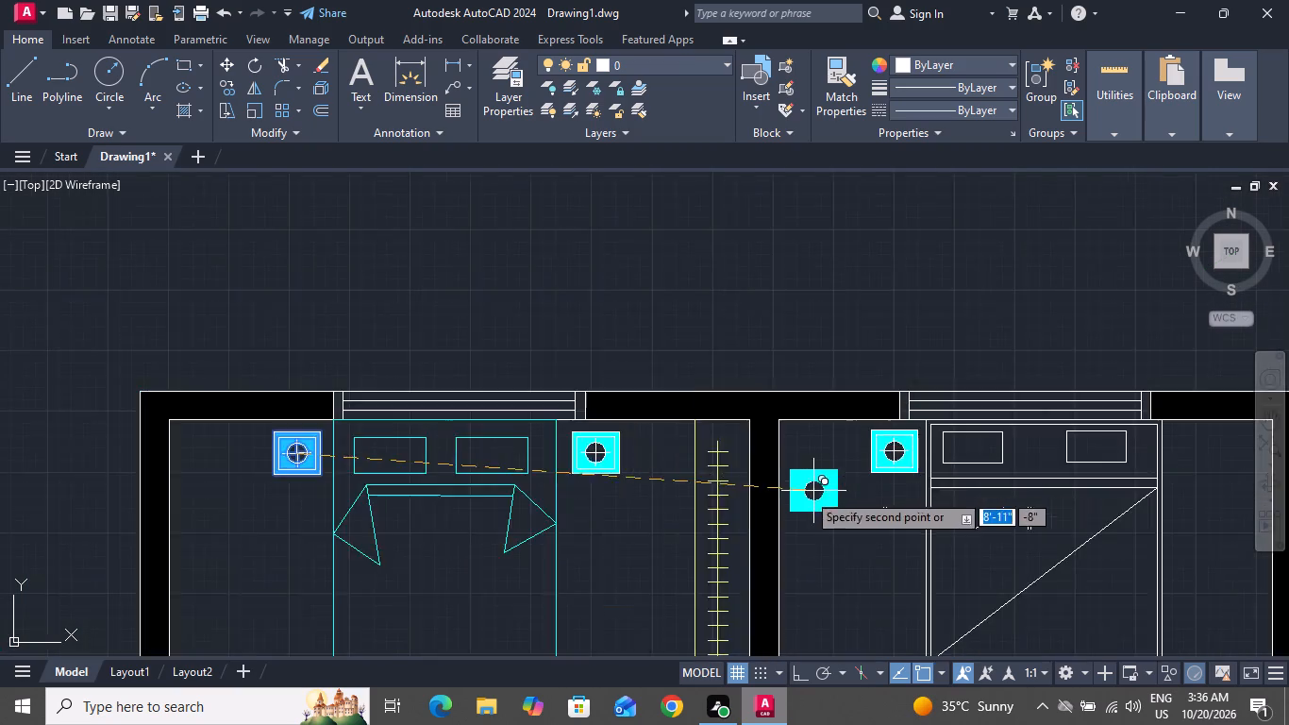
scroll(1051, 471, "up", 2)
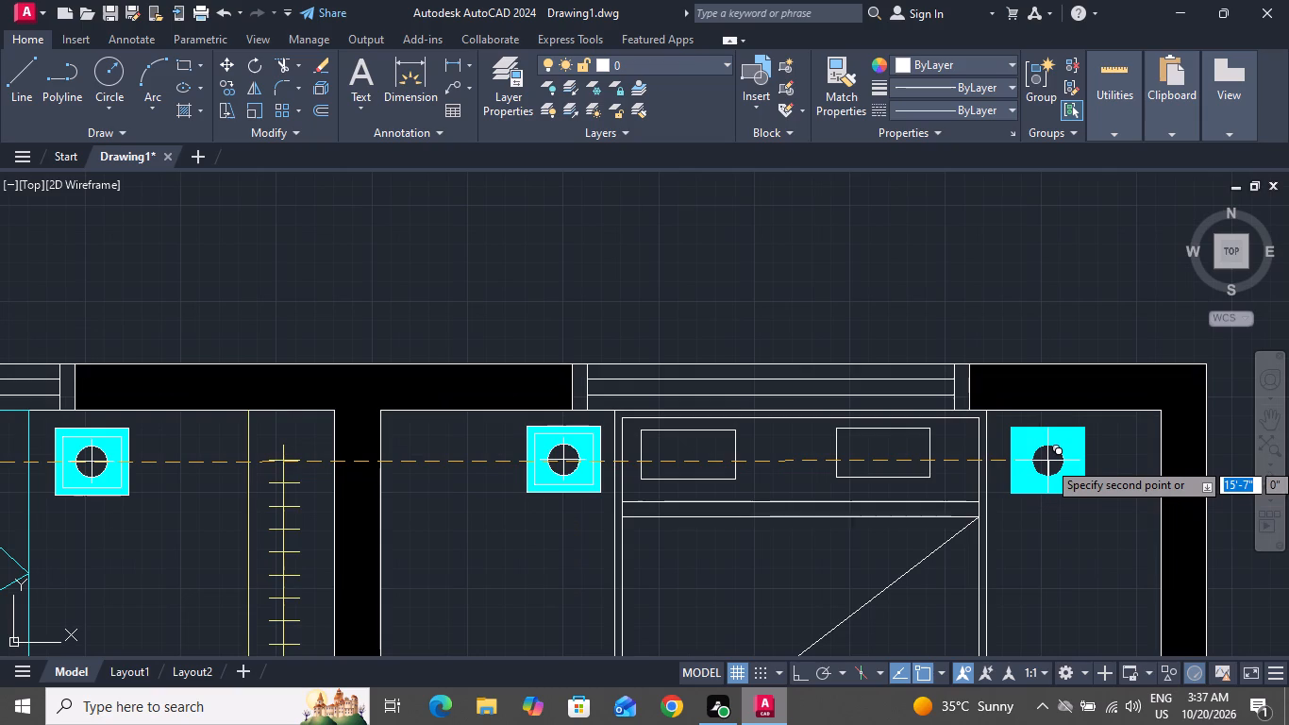
left_click(1036, 454)
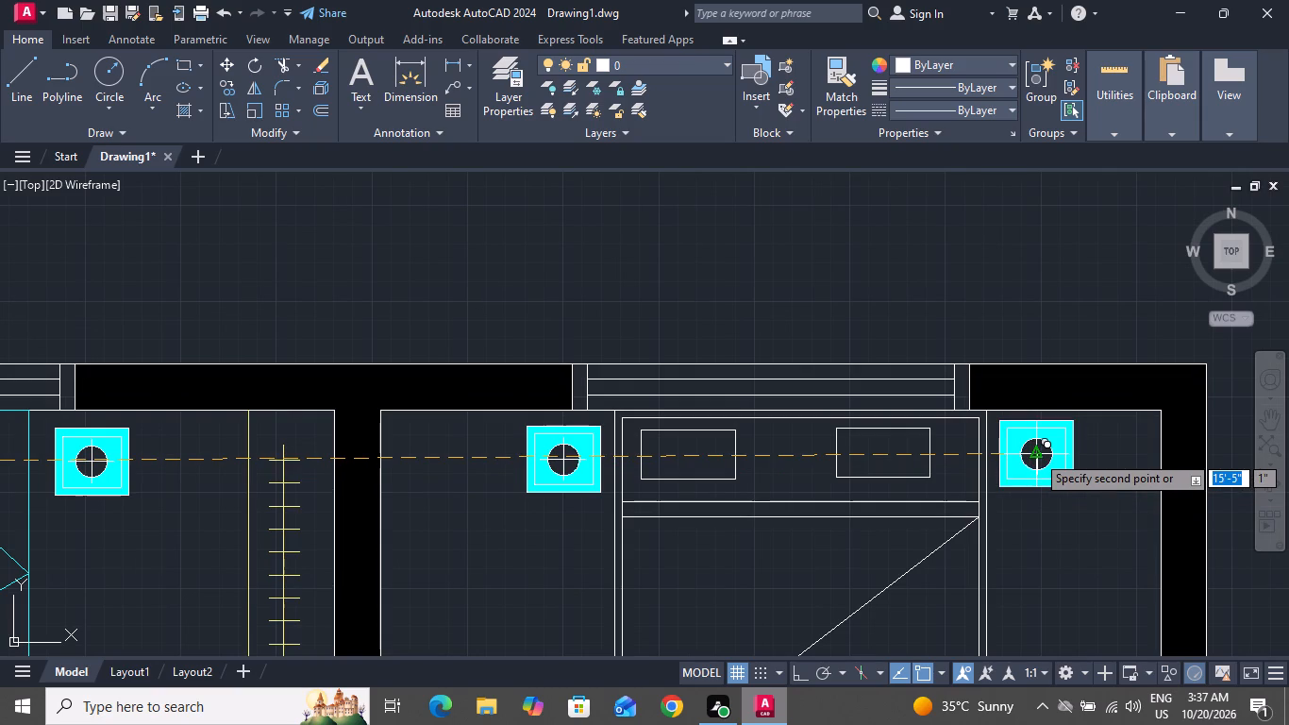
right_click(1036, 454)
left_click(1104, 215)
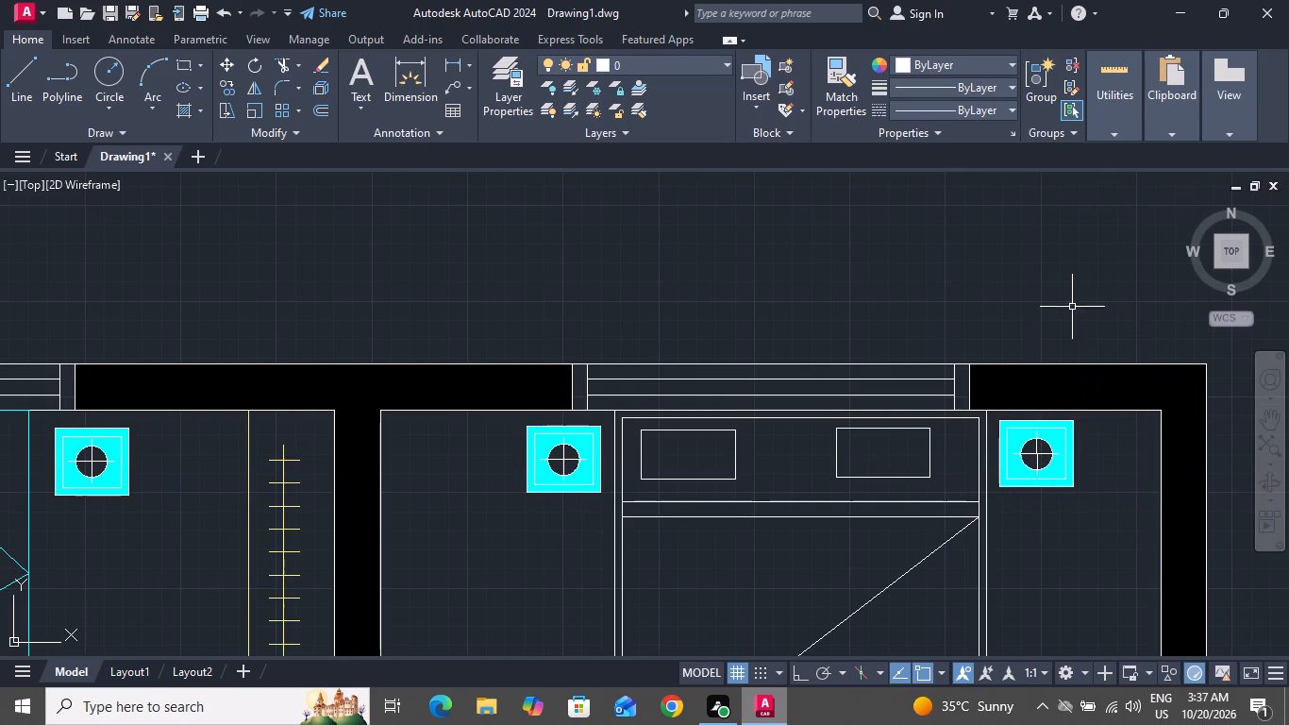
Change the colour of the upper-right bedroom's whole bed, including its pillows and blanket lines, to Cyan.
scroll(1011, 373, "down", 3)
scroll(1009, 396, "up", 1)
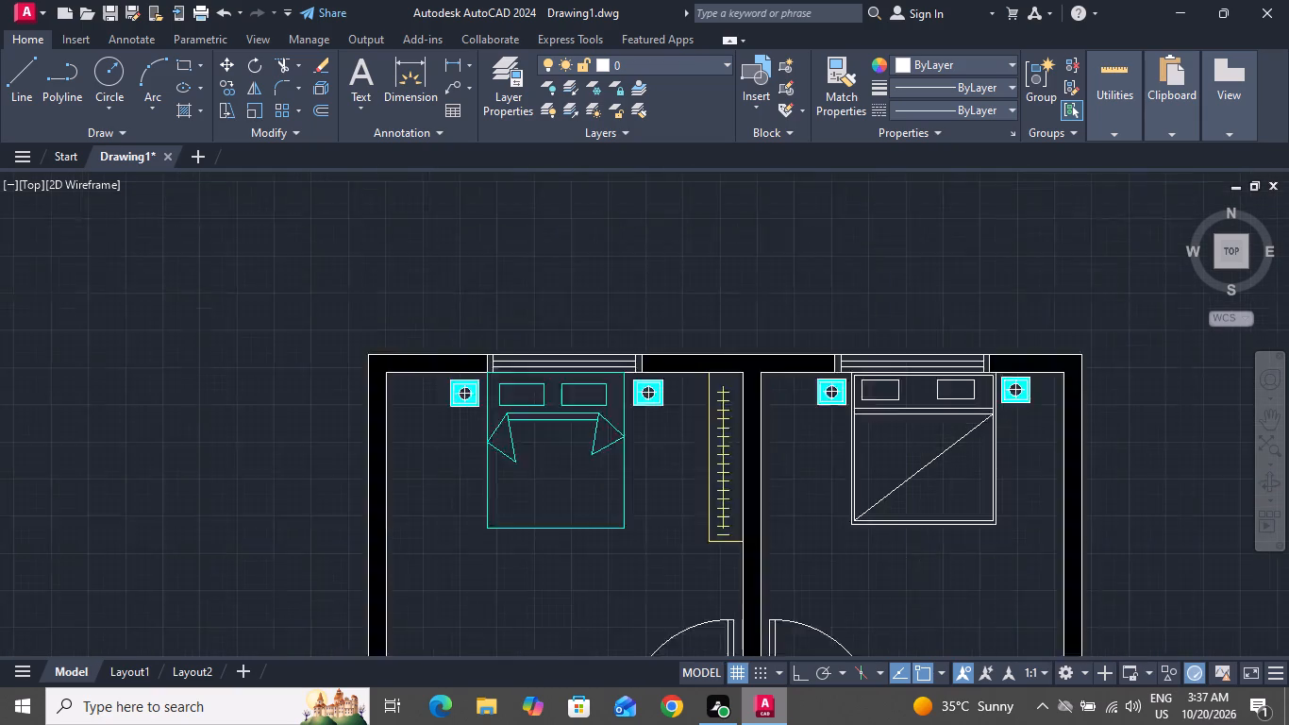
scroll(1009, 396, "up", 2)
left_click(969, 364)
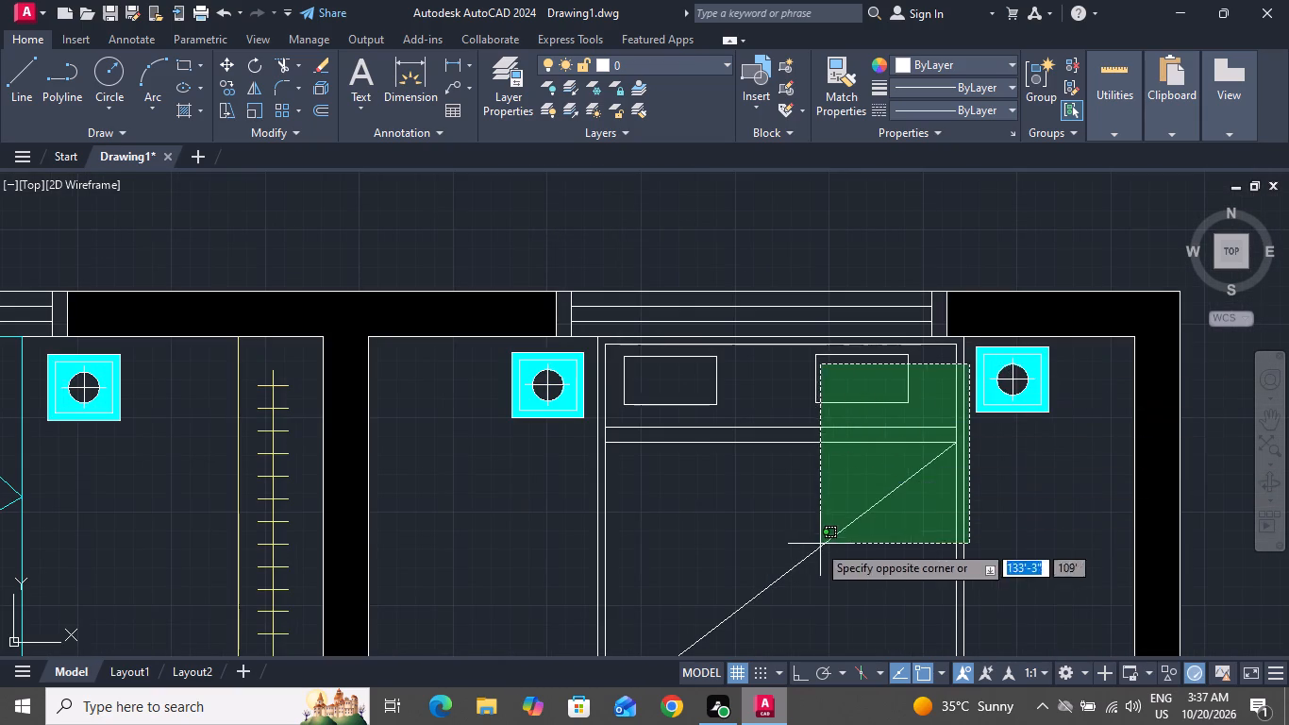
scroll(683, 548, "down", 3)
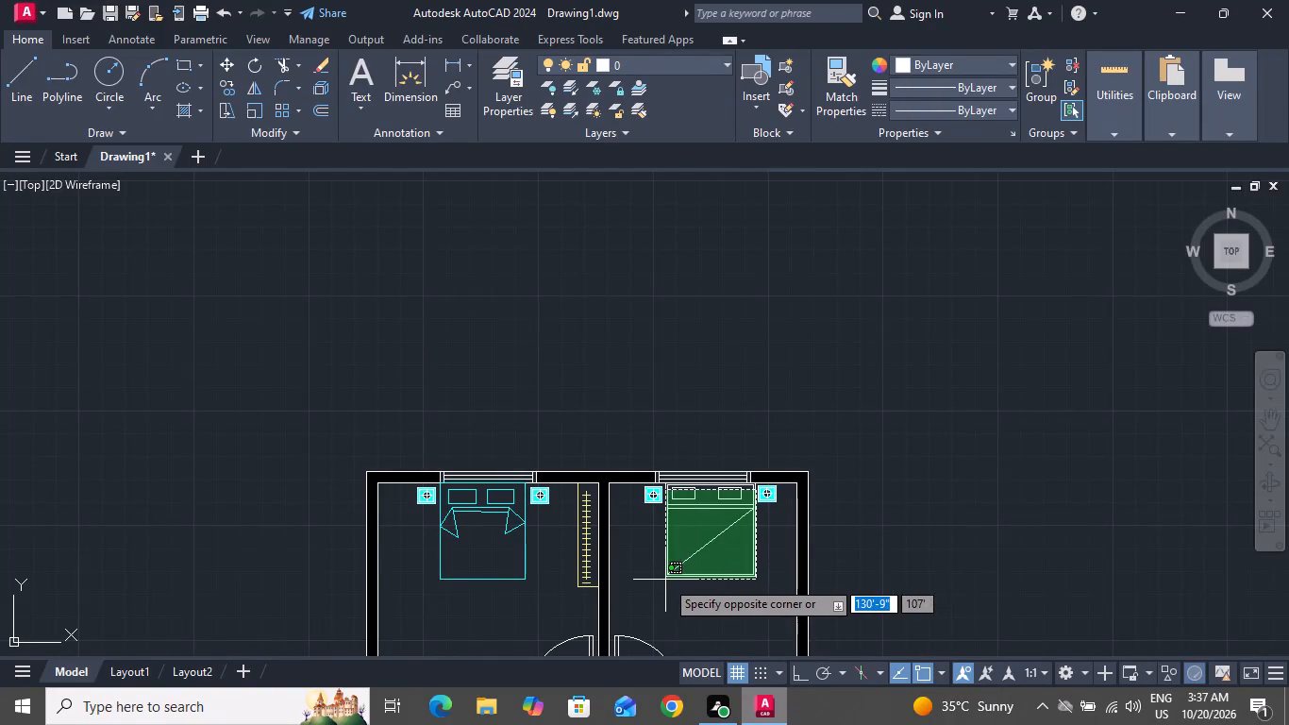
left_click(665, 580)
scroll(734, 477, "up", 5)
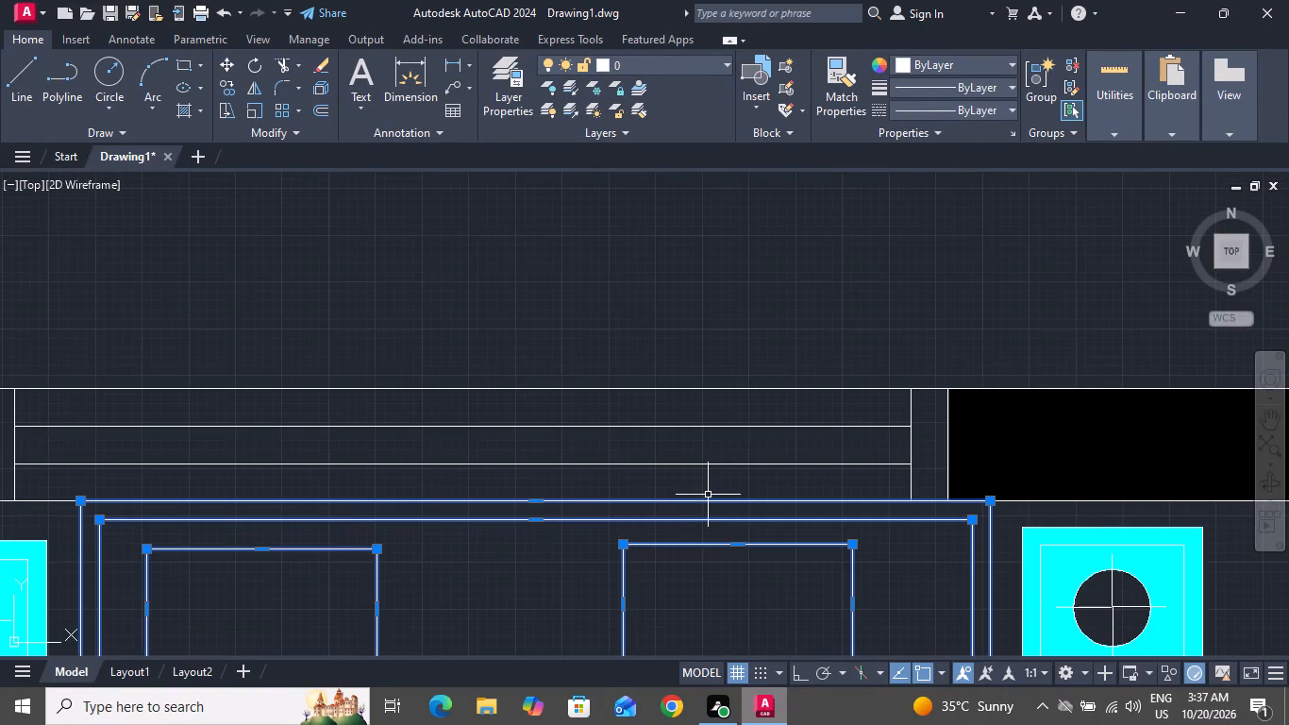
scroll(719, 472, "down", 1)
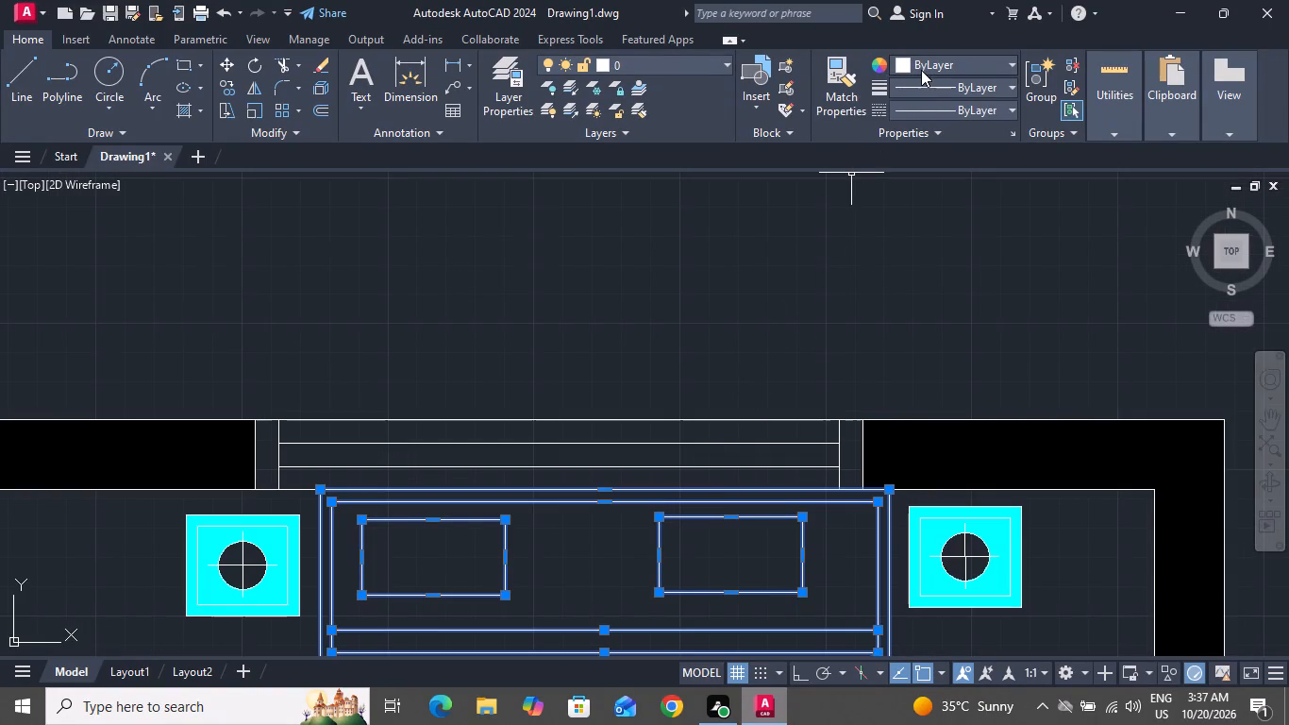
left_click(922, 69)
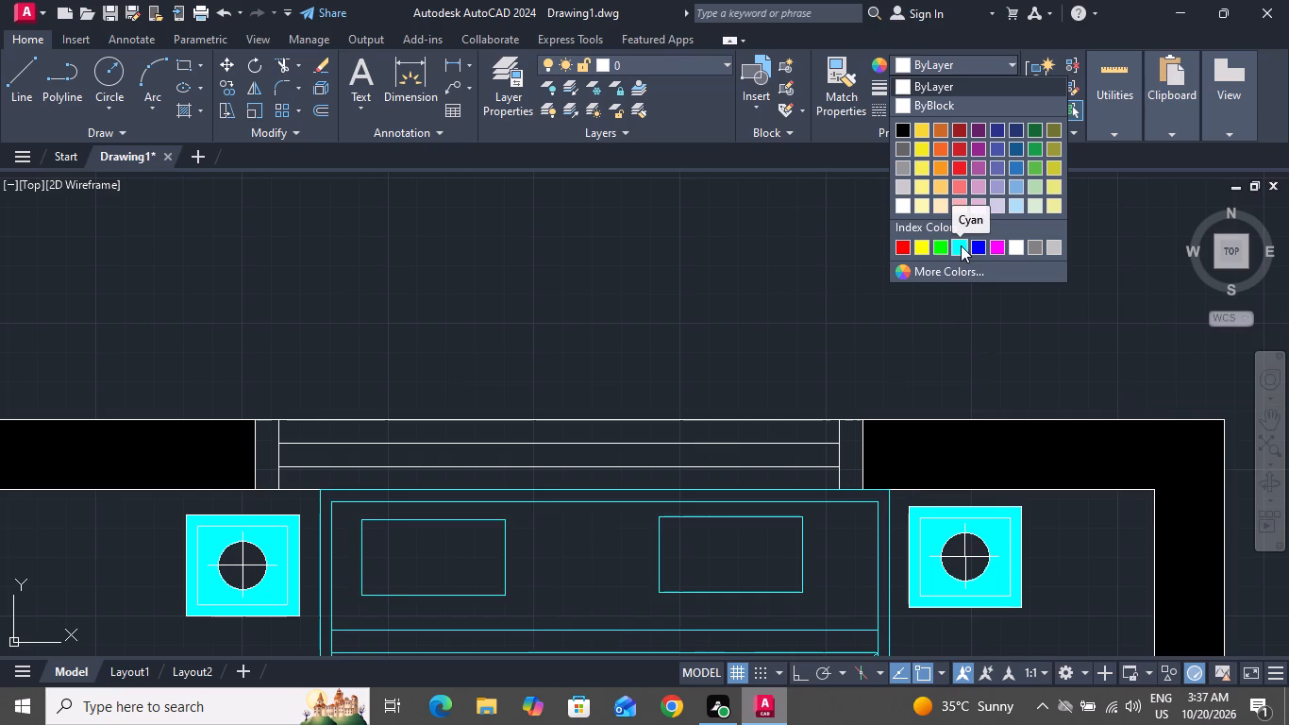
scroll(963, 245, "down", 3)
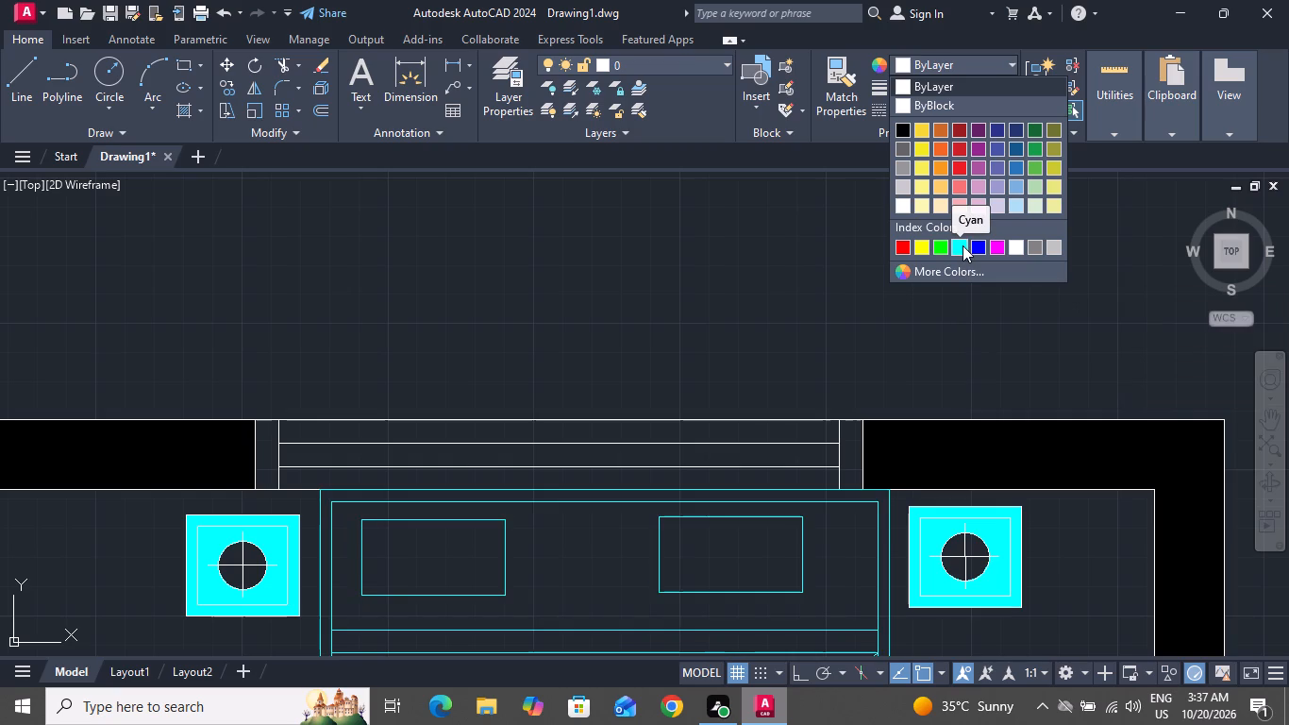
scroll(963, 245, "down", 2)
left_click(963, 245)
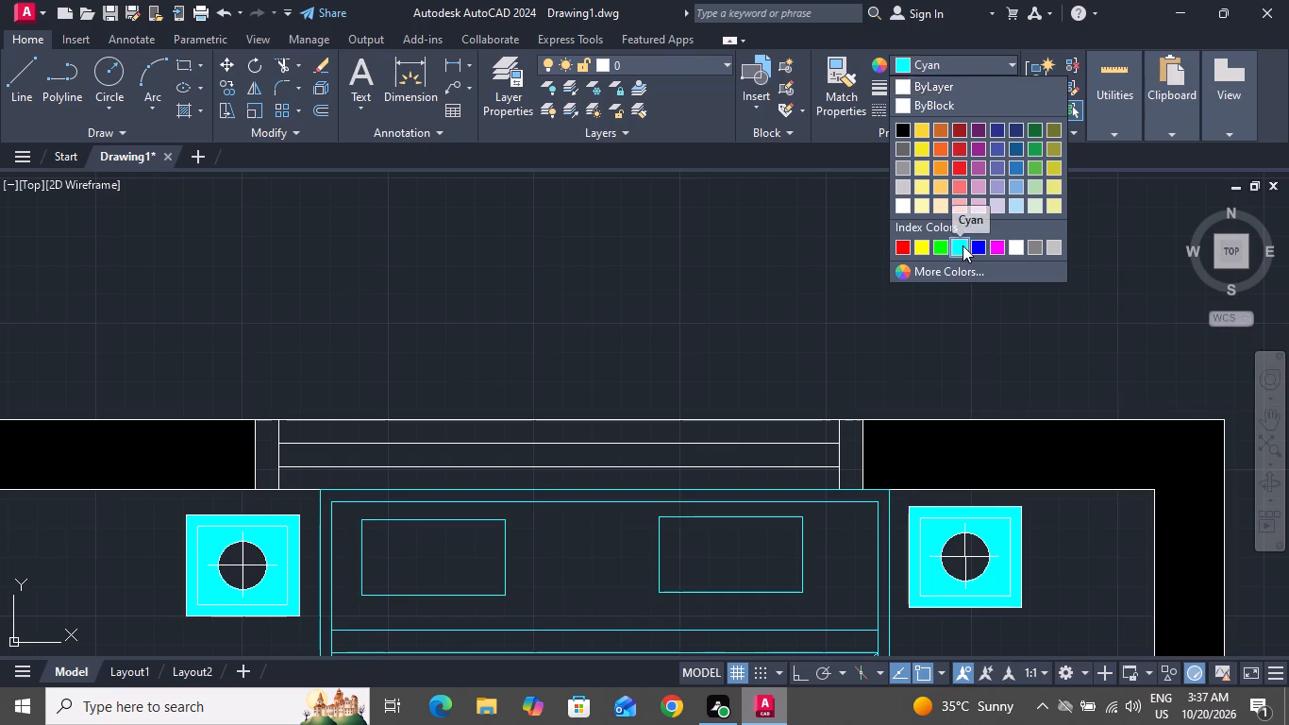
scroll(964, 260, "down", 4)
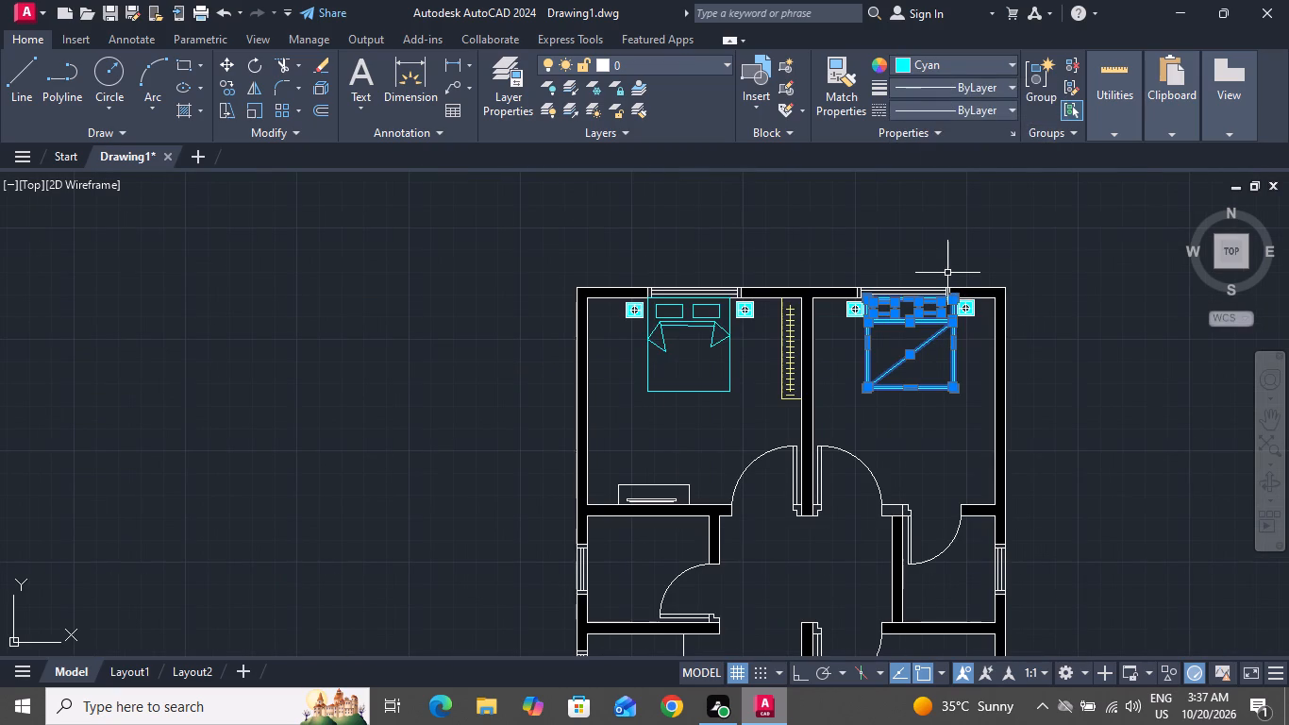
key("Escape")
Draw a bed rectangle about 3'-6" wide by 4'-5" deep against the bottom wall of the lower-right bedroom.
scroll(903, 288, "down", 2)
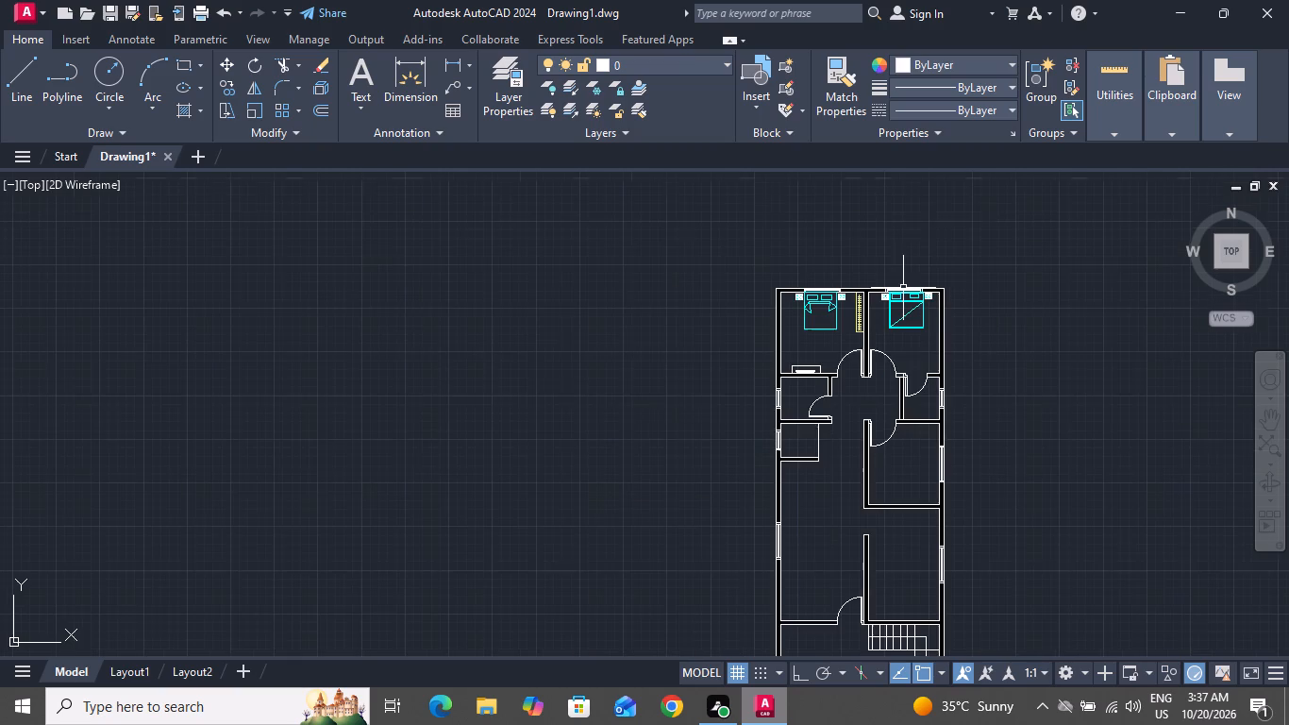
scroll(953, 480, "up", 1)
left_click(189, 67)
scroll(913, 506, "up", 2)
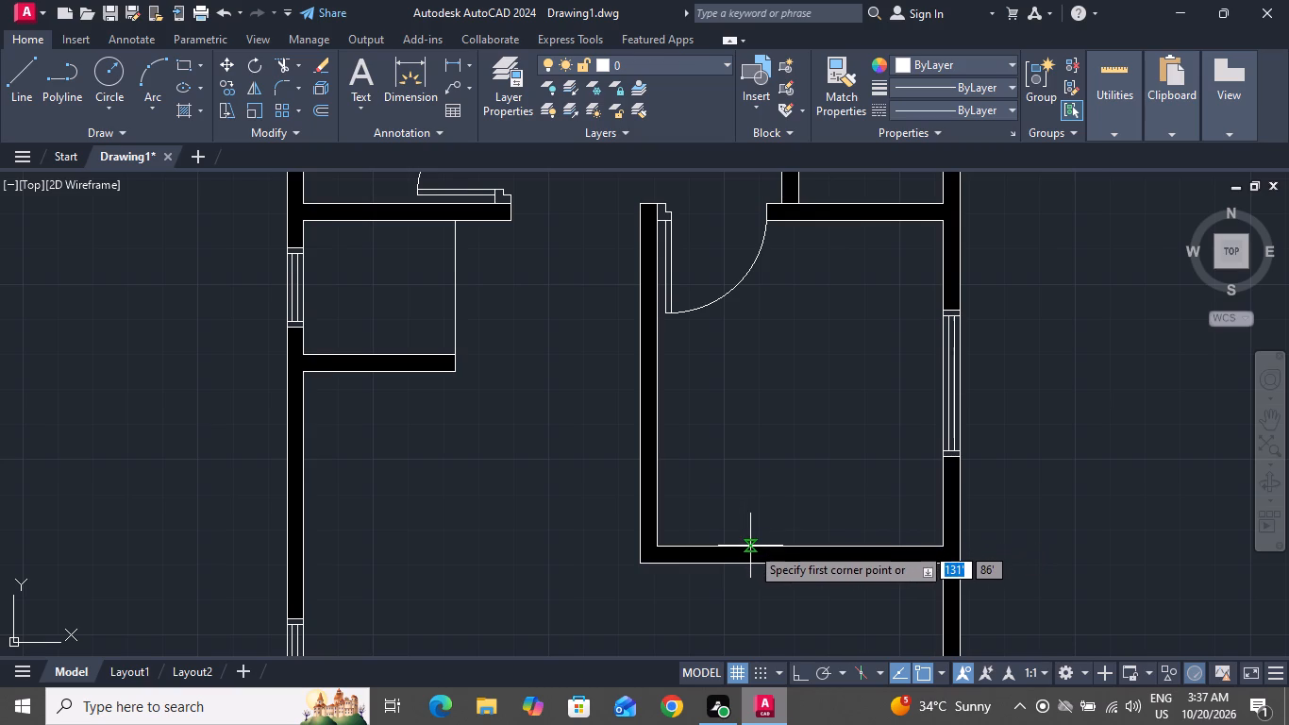
left_click(750, 546)
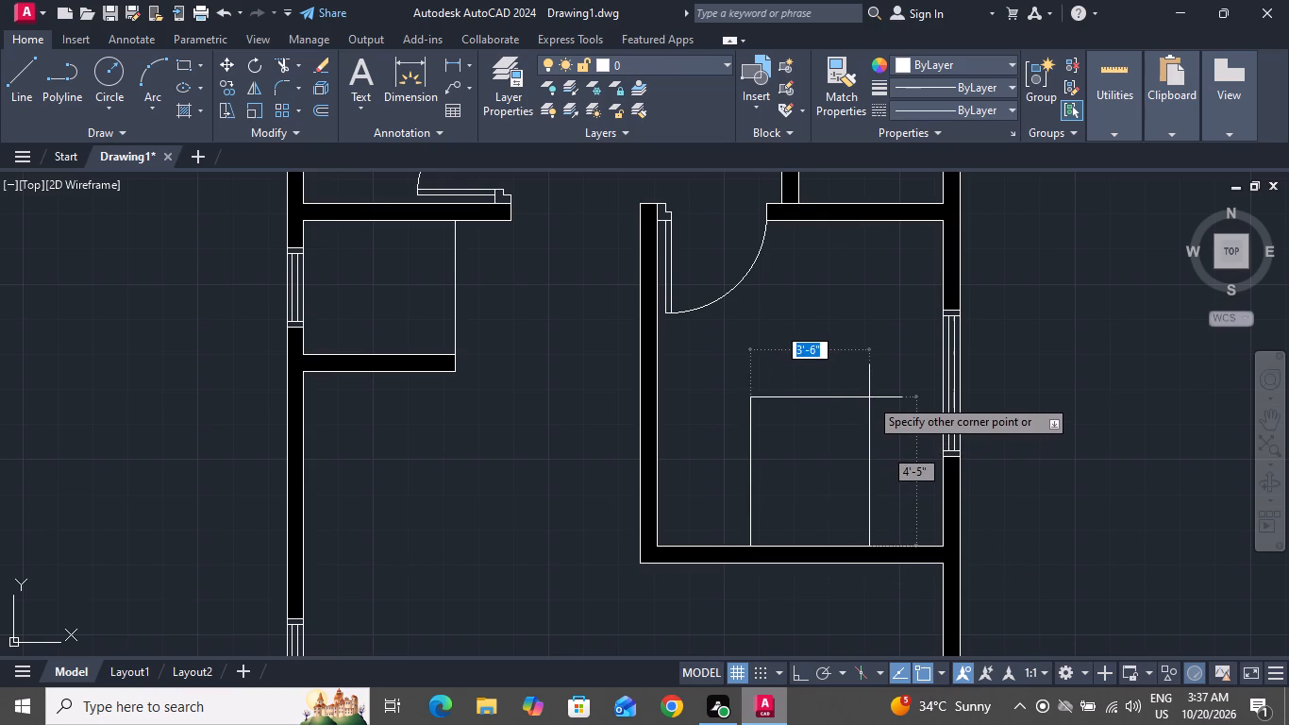
left_click(874, 396)
Draw a tall, narrow wardrobe rectangle against the upper-right bedroom's left wall, between the bed and the door.
scroll(914, 559, "down", 2)
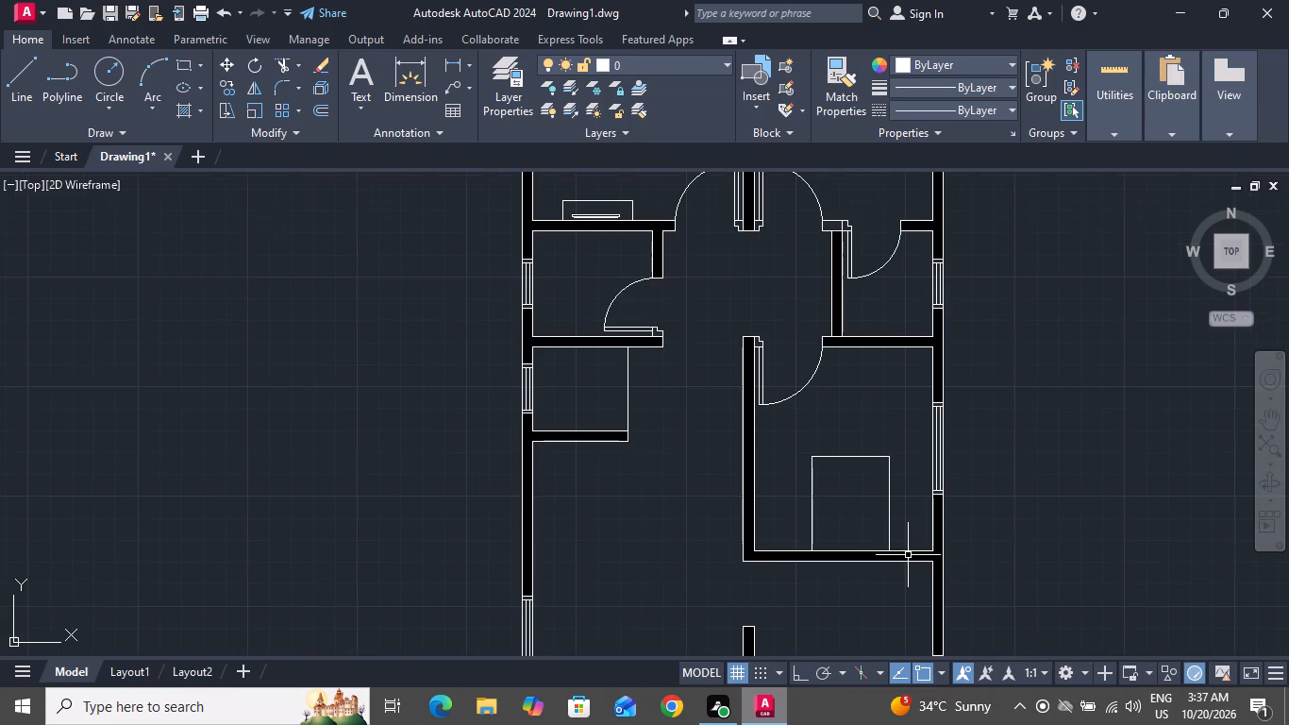
left_click(187, 58)
scroll(932, 236, "up", 2)
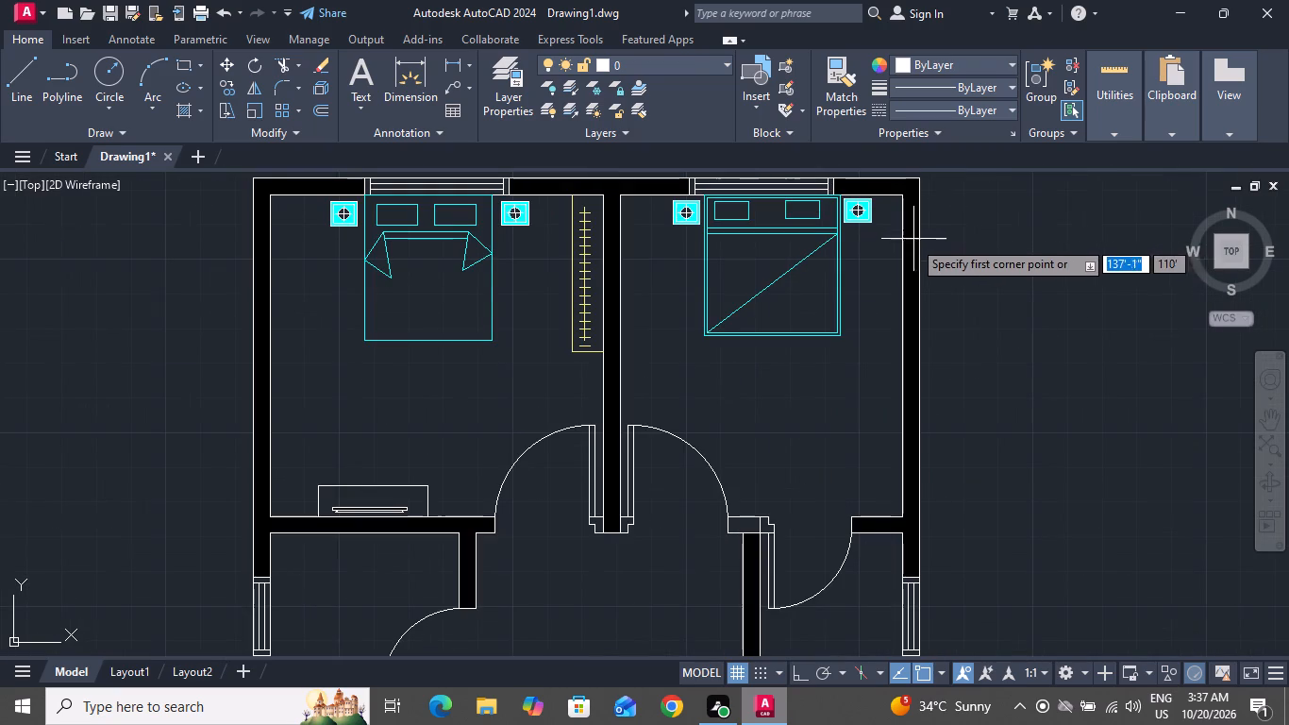
left_click(623, 254)
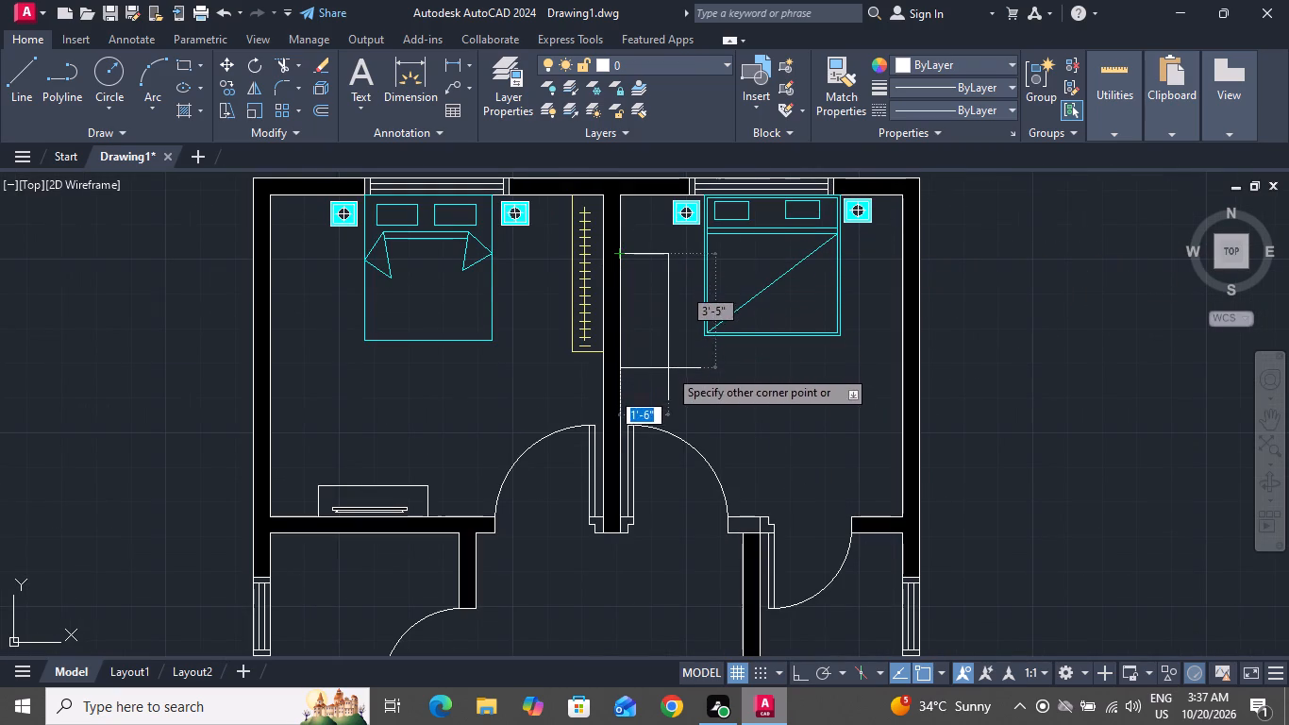
left_click(656, 399)
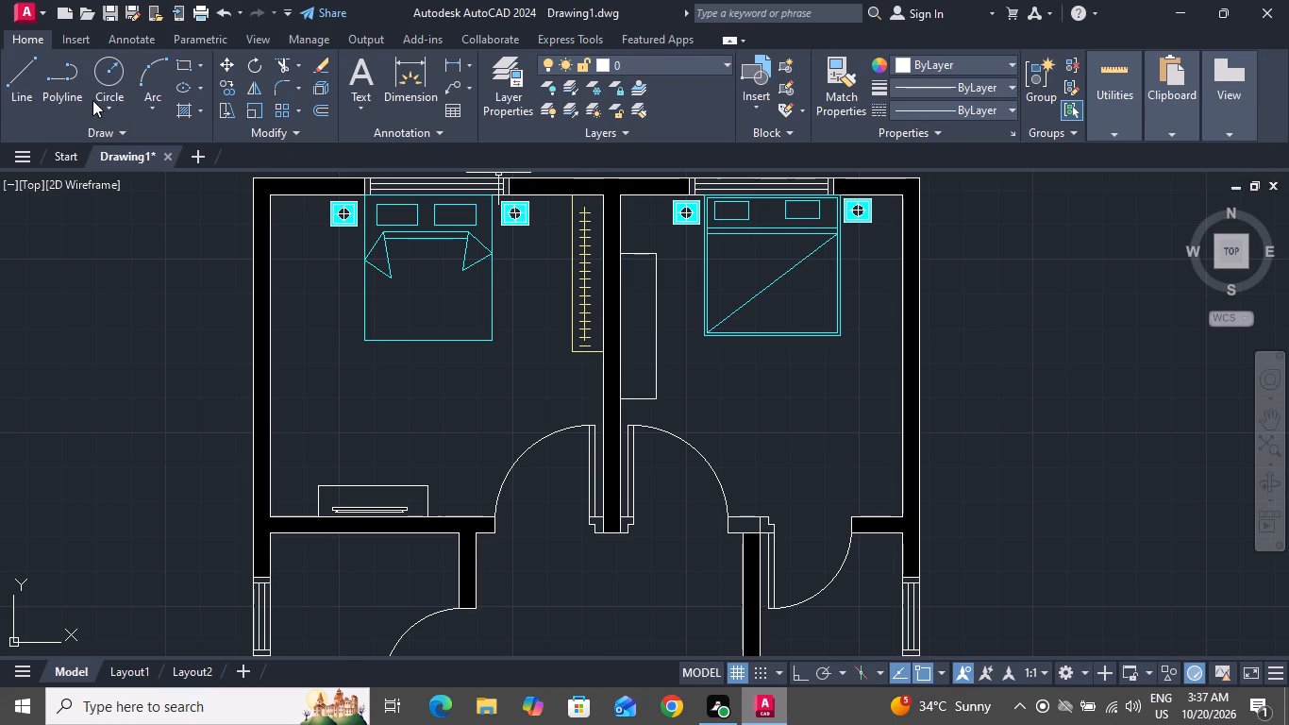
Draw a vertical rod line about 3'-6" long down the middle of the new wardrobe rectangle.
left_click(11, 68)
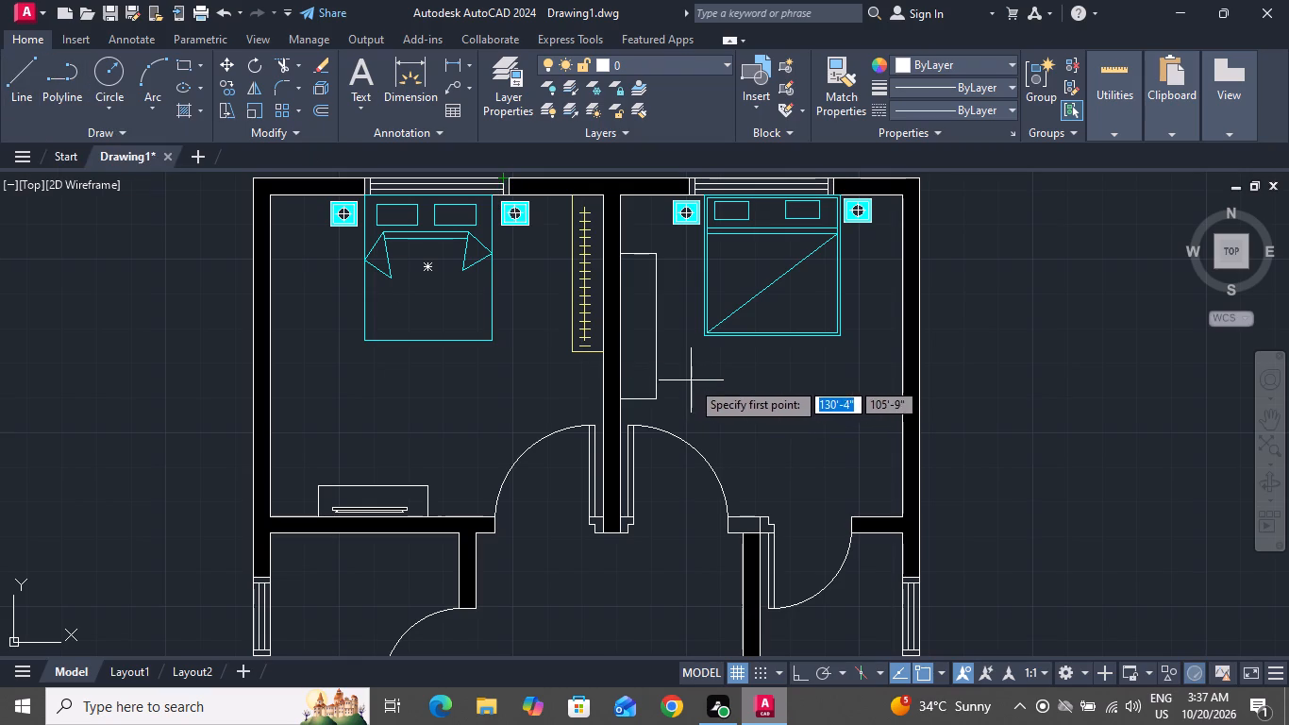
left_click(637, 268)
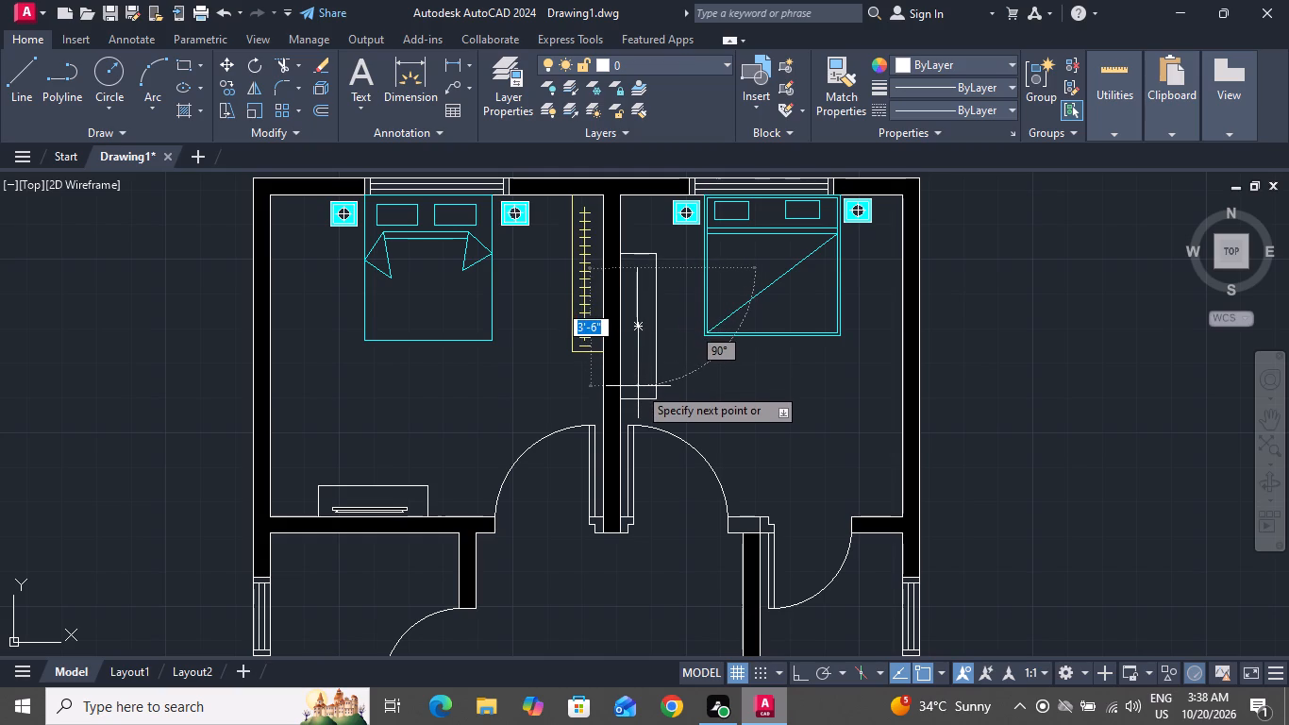
left_click(638, 386)
right_click(638, 386)
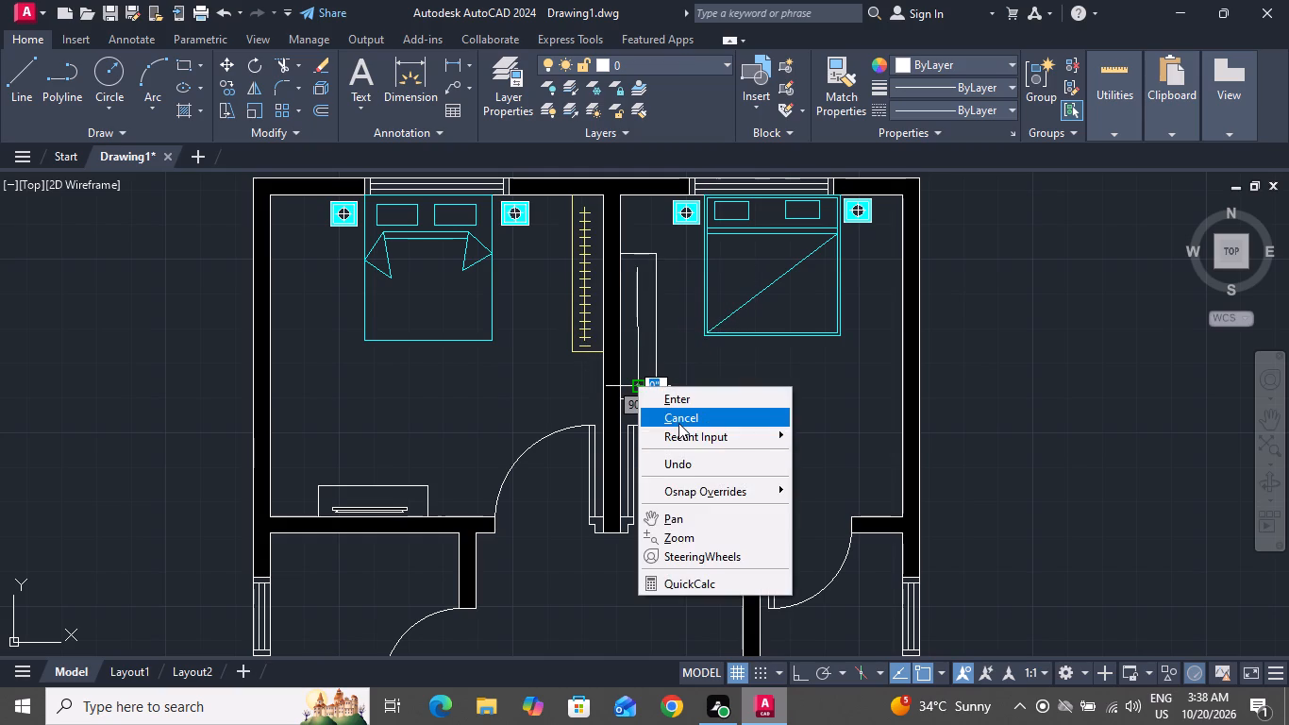
left_click(678, 421)
Draw a short horizontal hanger line across the wardrobe rod near its upper end.
left_click(23, 69)
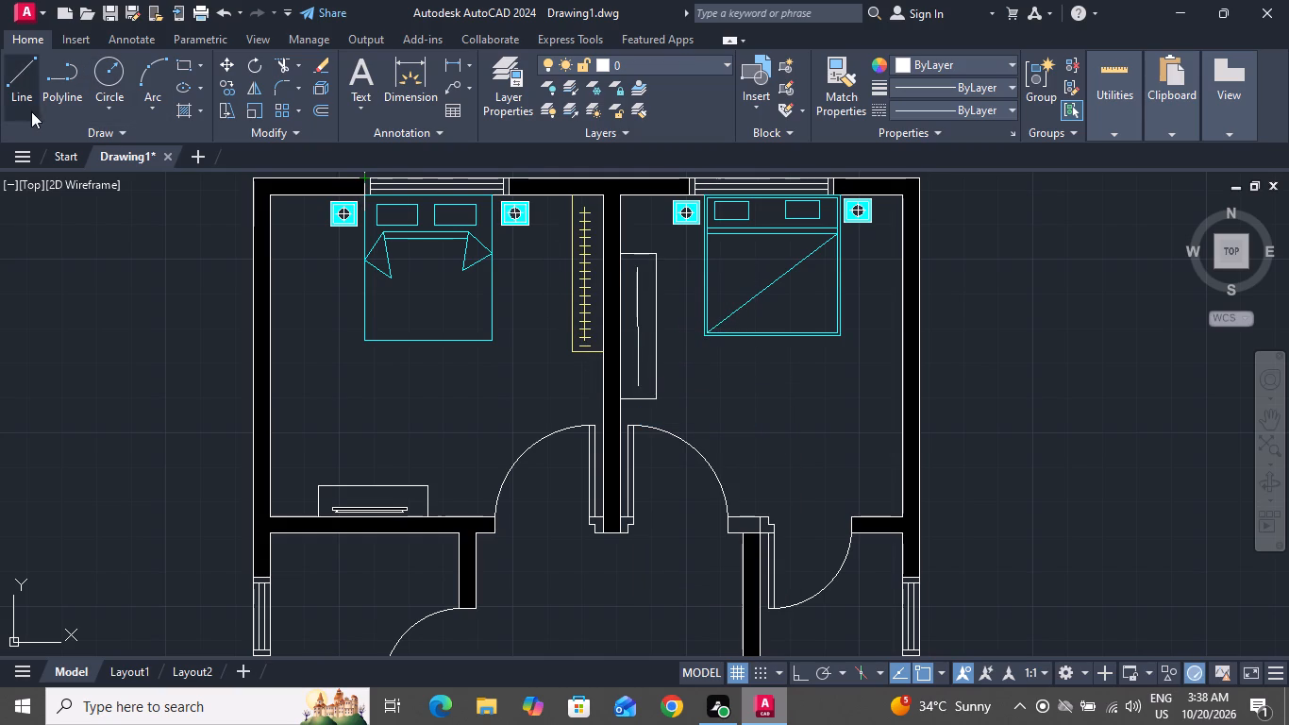
scroll(640, 275, "up", 2)
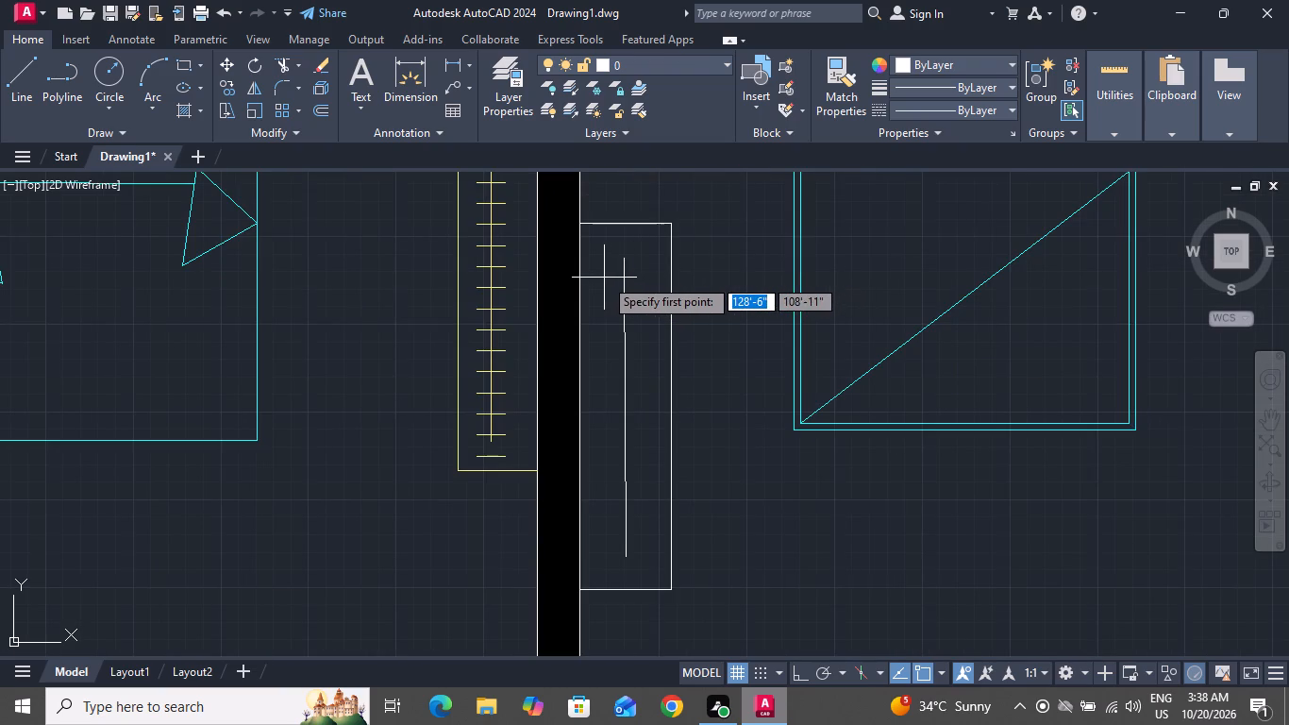
left_click(604, 277)
left_click(650, 278)
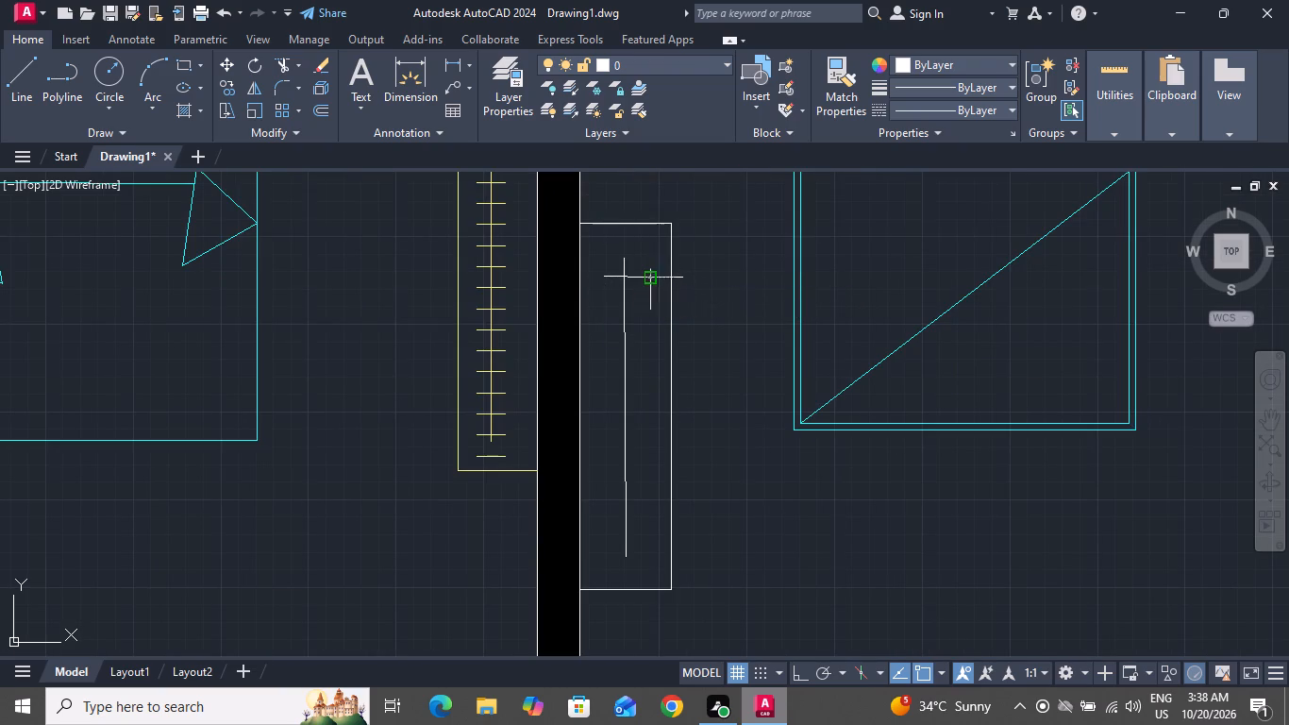
right_click(651, 277)
left_click(688, 326)
left_click(694, 303)
Offset the hanger line repeatedly downward at 3" spacing to fill the upper half of the upper-right bedroom's wardrobe rod.
type("O")
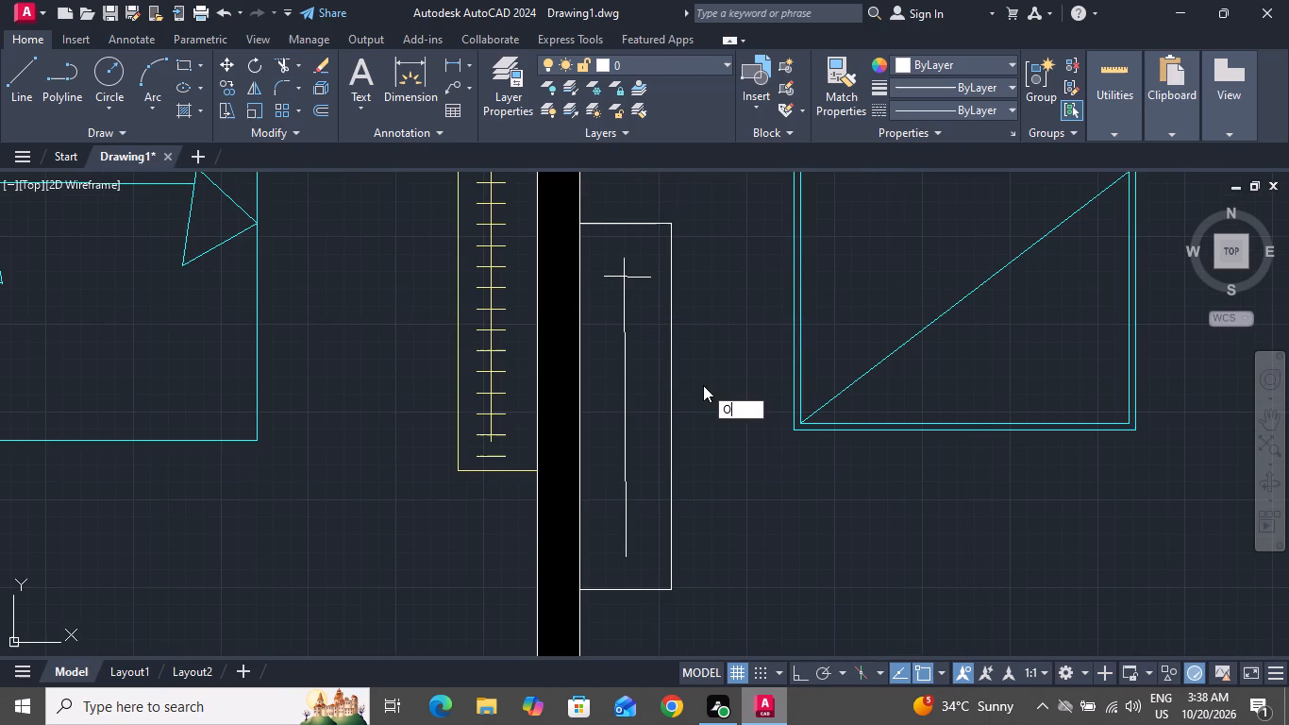
key("space")
key("3")
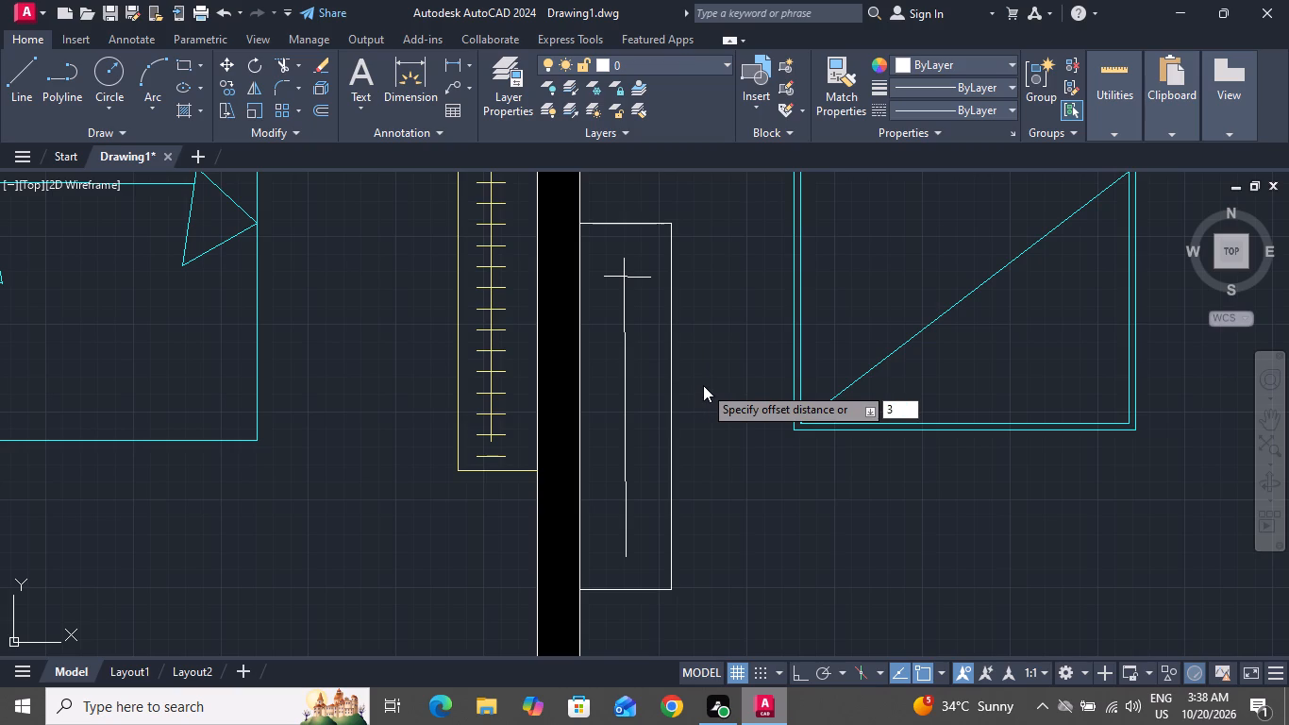
key("shift+quotedbl")
key("Return")
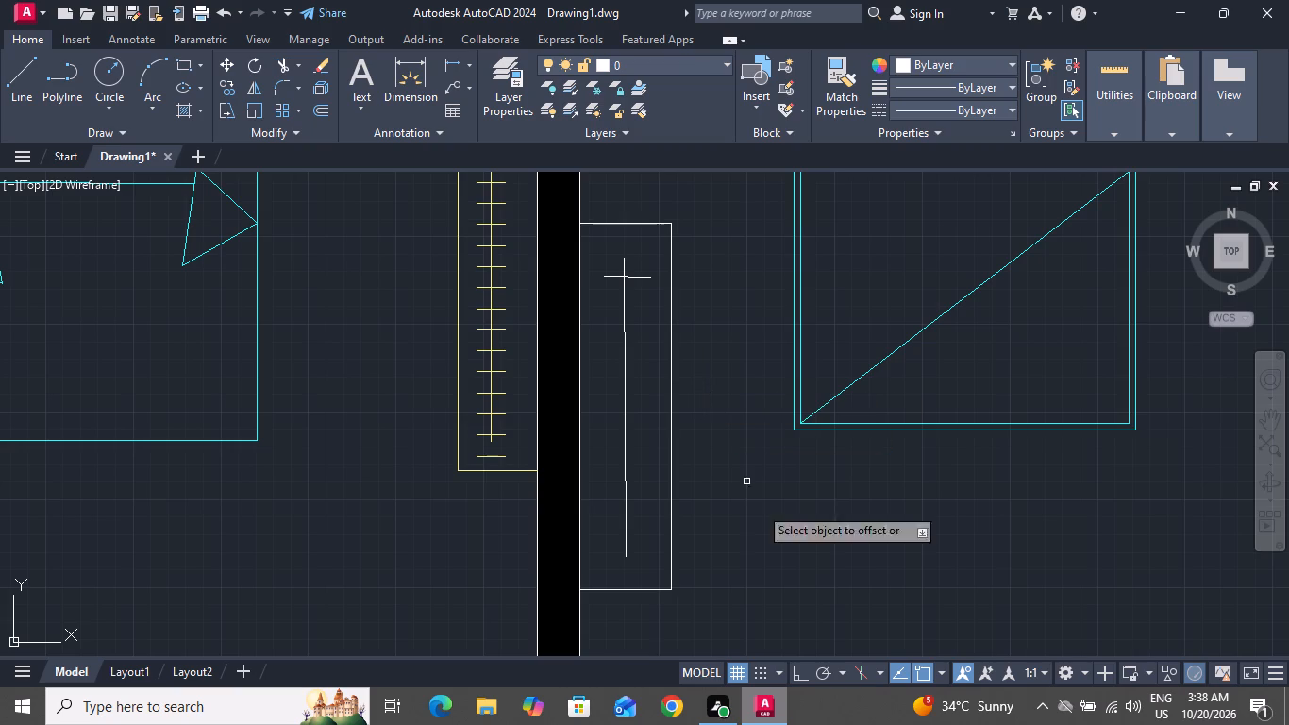
left_click(644, 273)
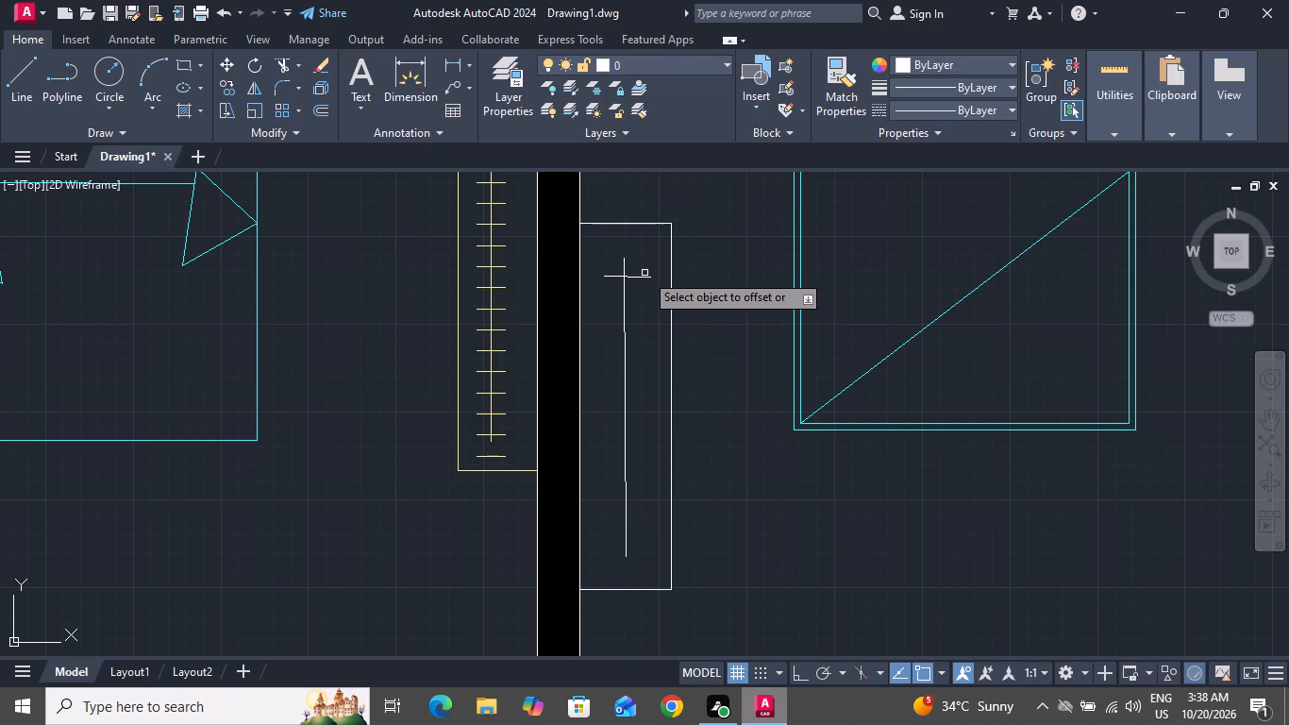
left_click(648, 278)
left_click(648, 354)
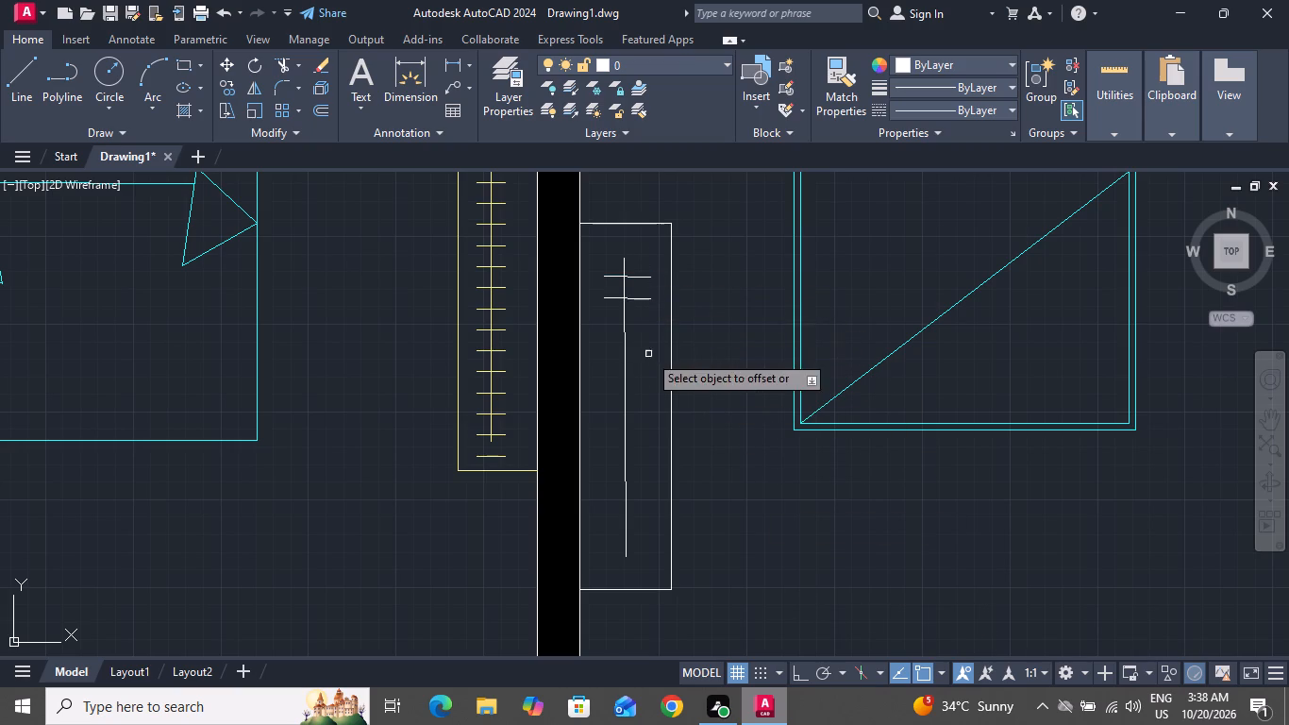
left_click(651, 300)
left_click(649, 343)
left_click(649, 320)
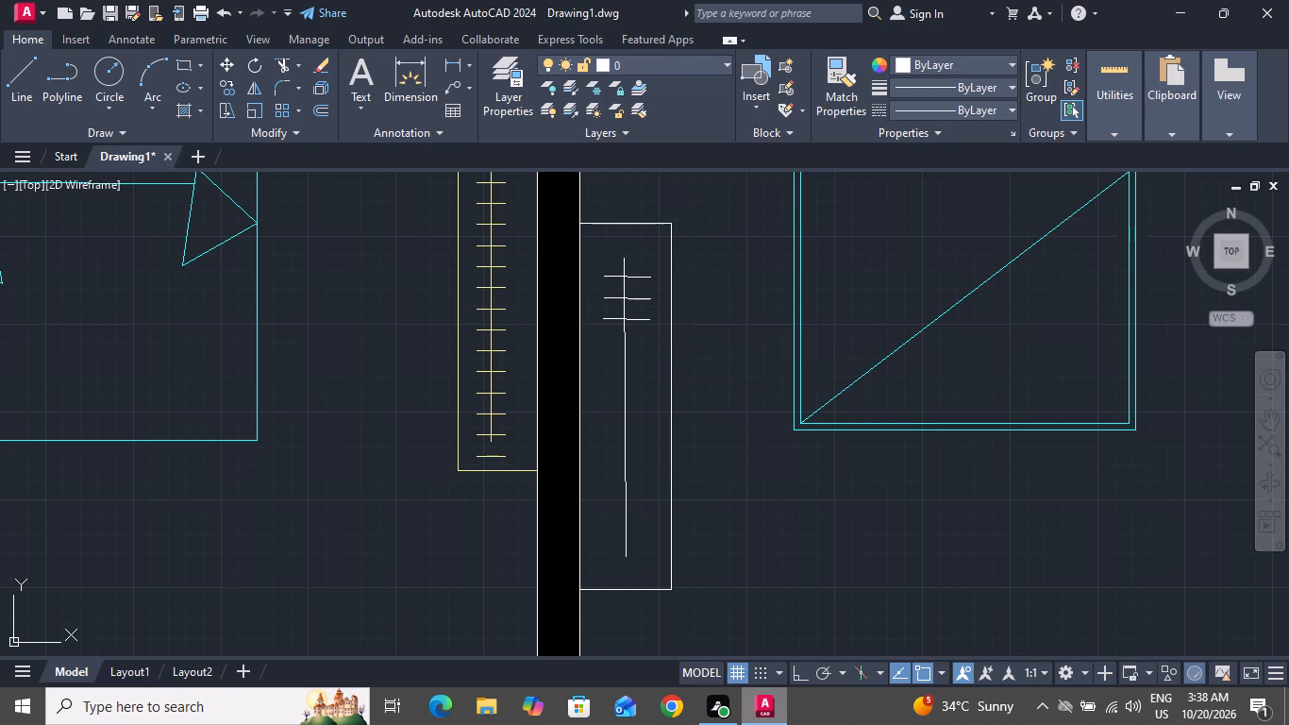
left_click(647, 376)
left_click(643, 341)
left_click(642, 376)
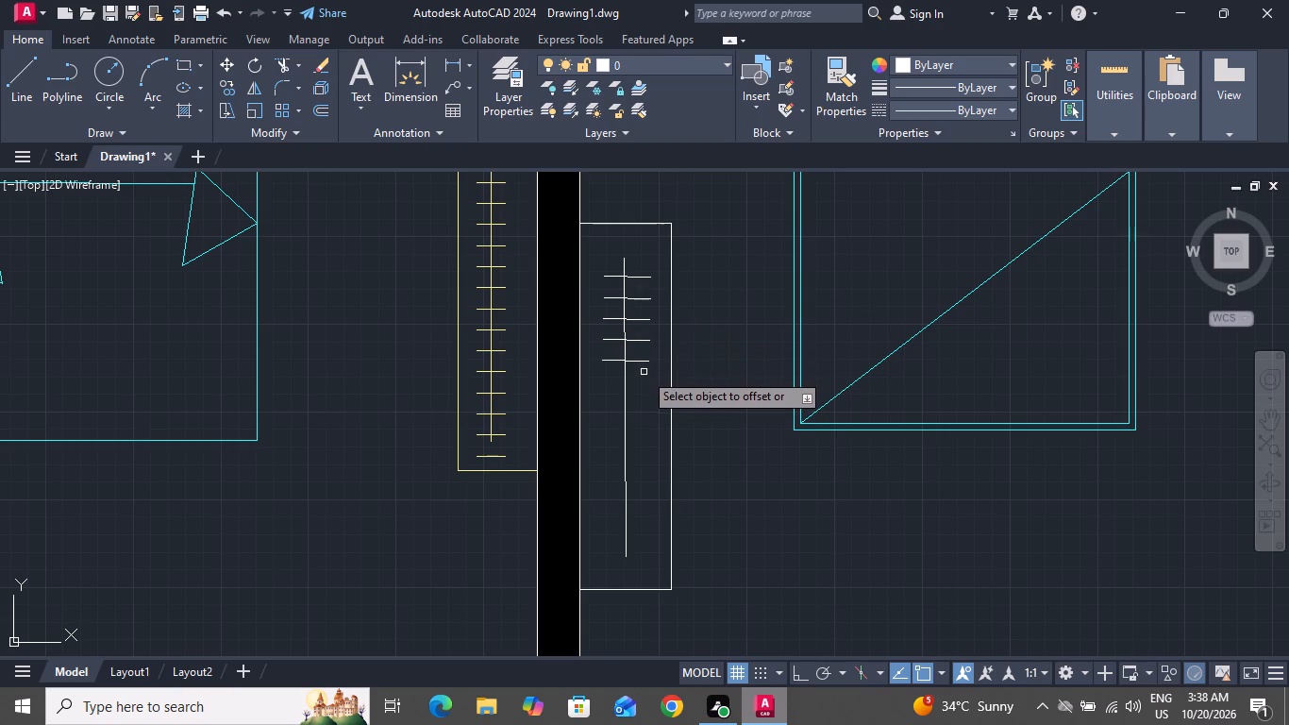
left_click(644, 361)
left_click(646, 391)
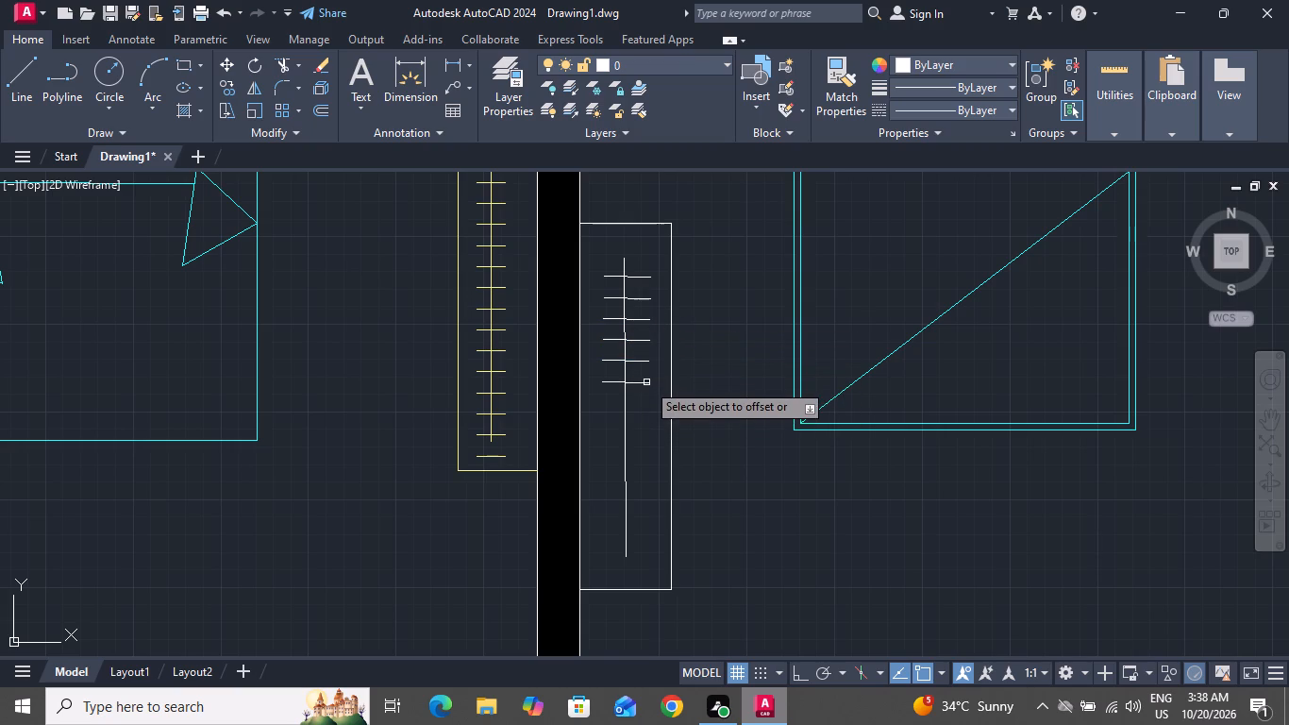
left_click(646, 382)
left_click(650, 426)
Continue offsetting the hanger lines downward at 3" spacing until they reach the lower end of the wardrobe rod.
left_click(651, 407)
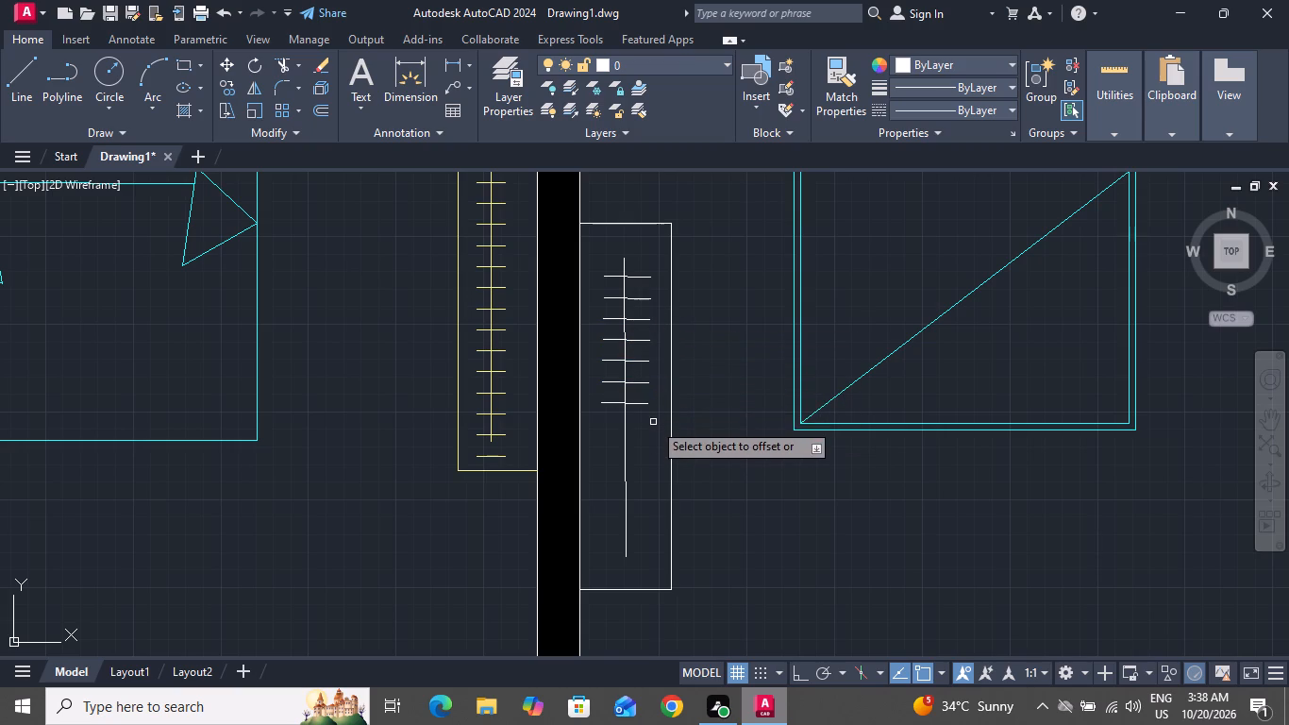
left_click(647, 403)
left_click(647, 434)
left_click(645, 425)
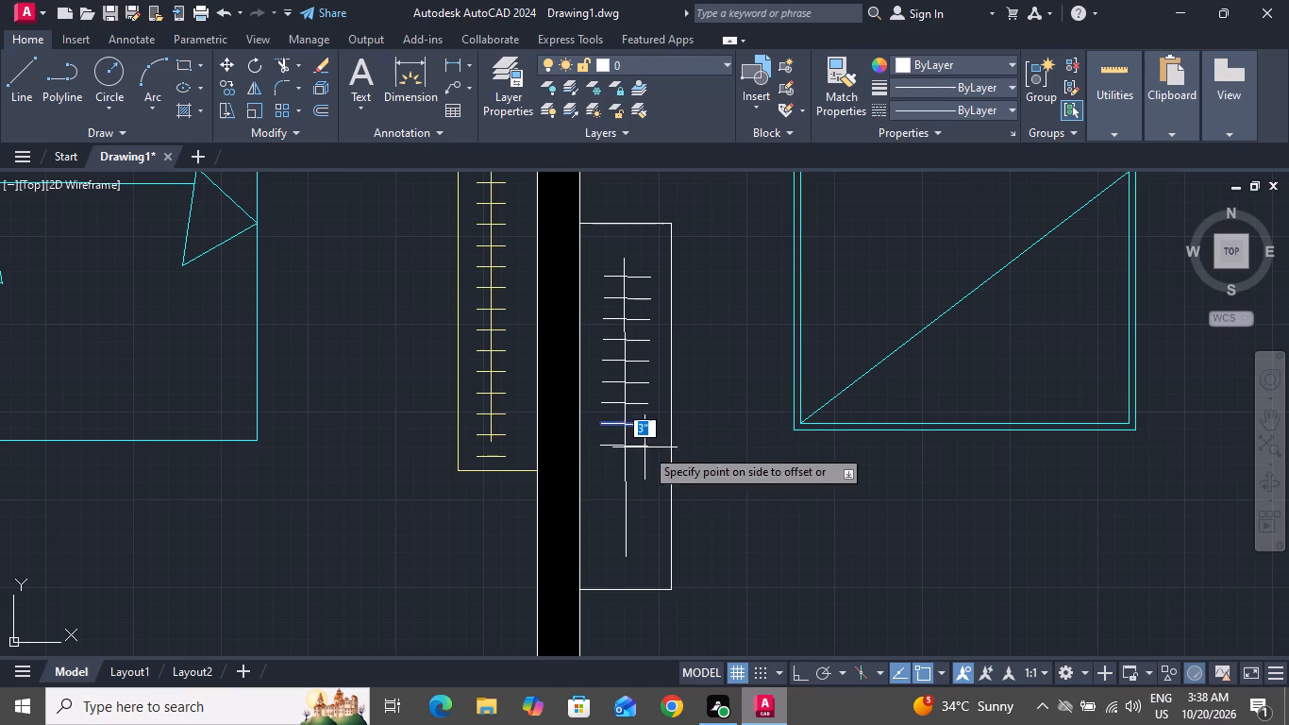
left_click(644, 465)
left_click(642, 446)
left_click(641, 486)
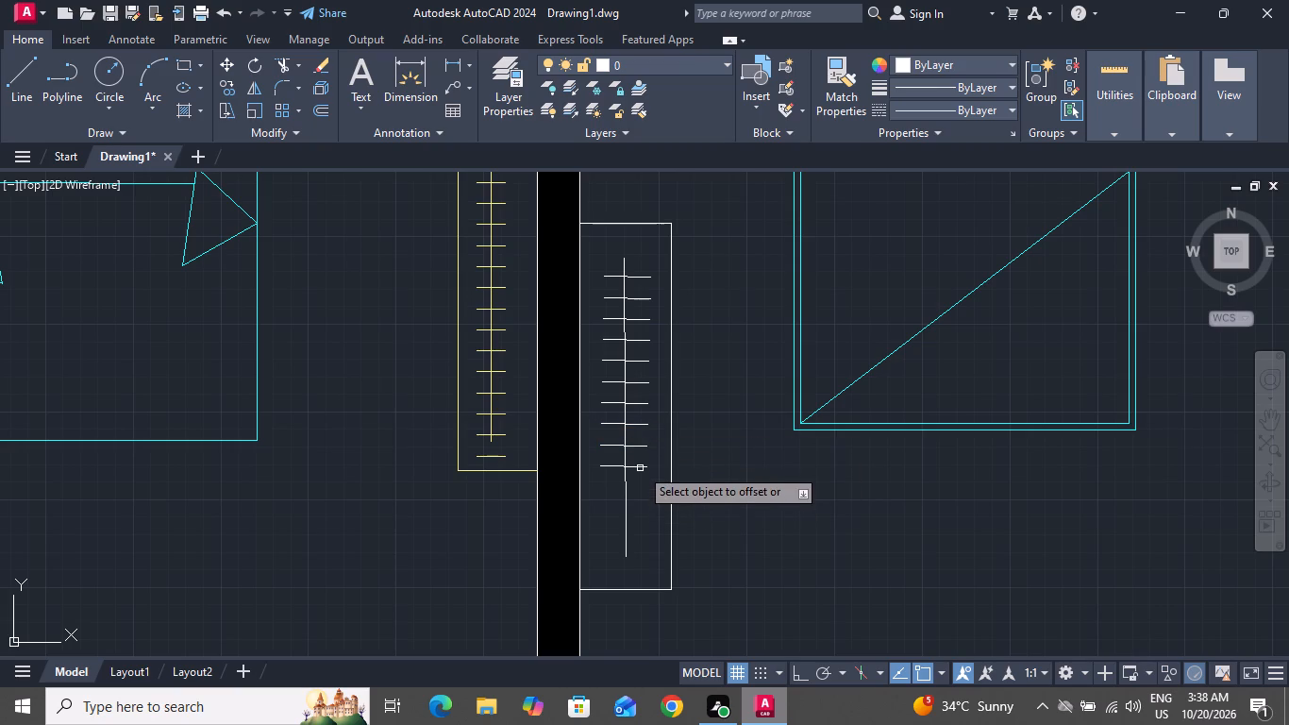
left_click(640, 467)
left_click(637, 516)
left_click(642, 496)
left_click(641, 528)
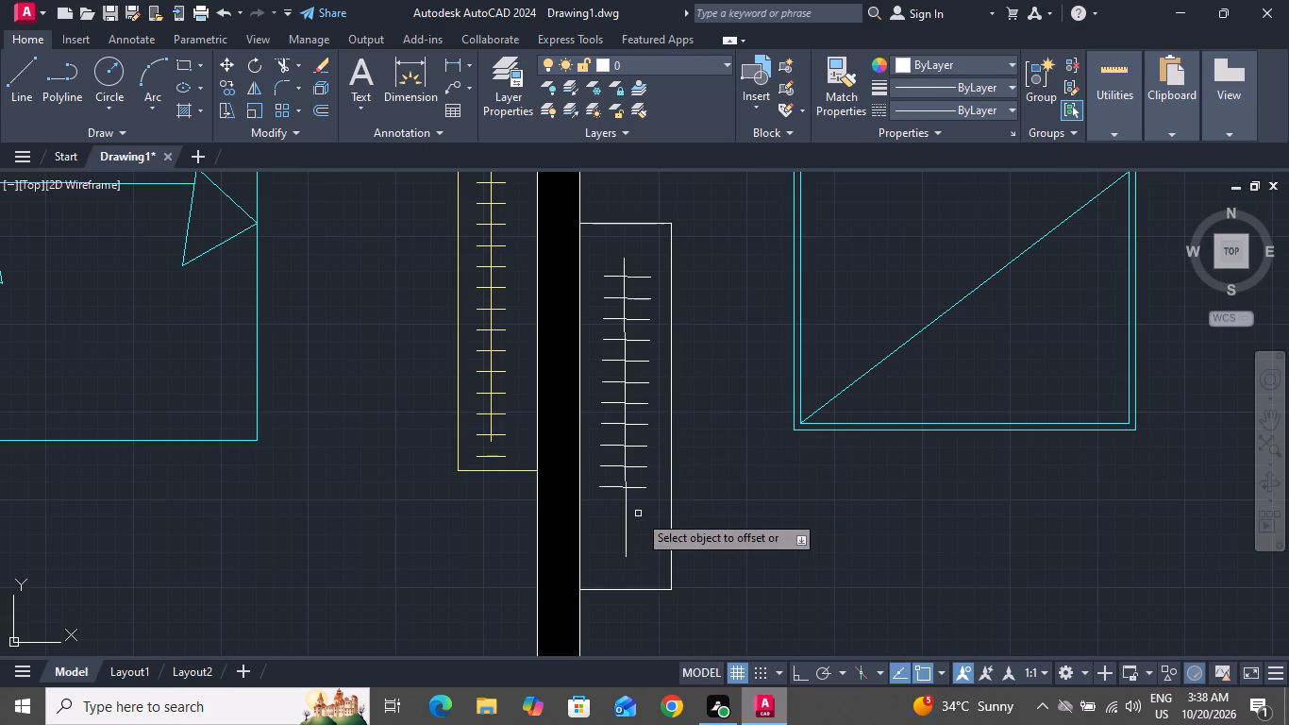
left_click(637, 490)
left_click(638, 518)
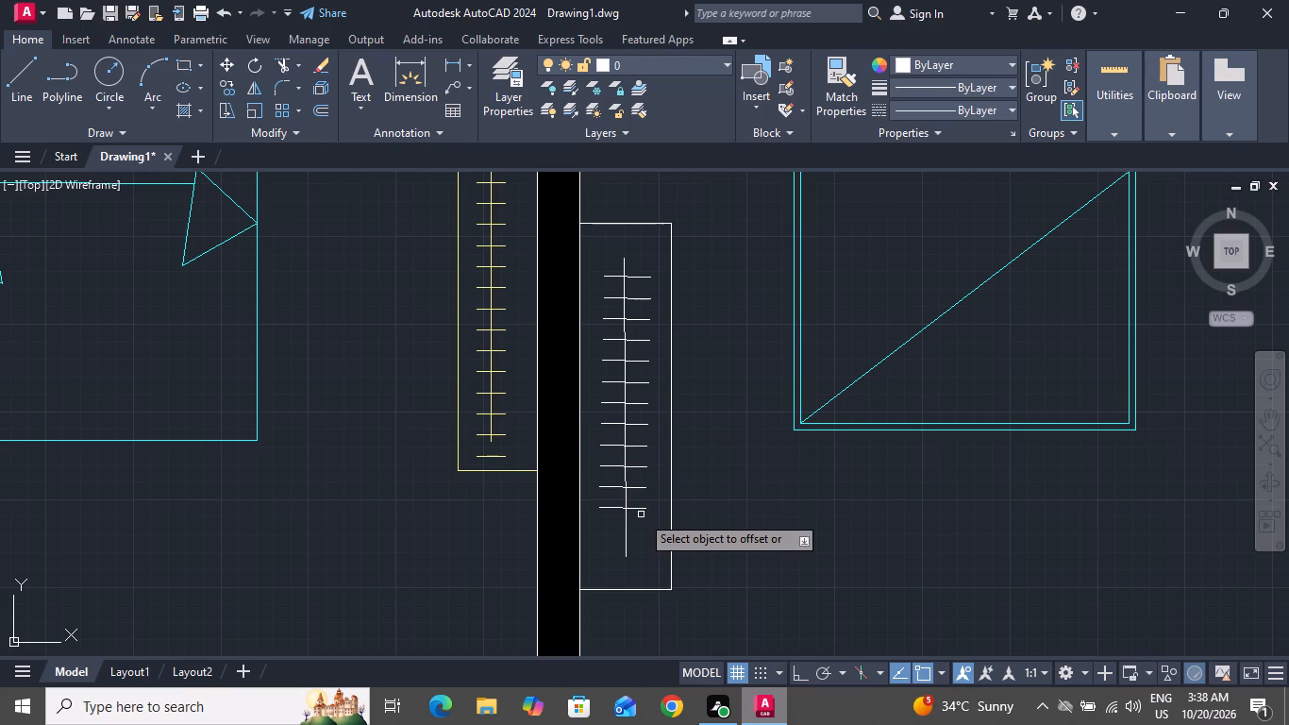
left_click(641, 514)
left_click(641, 545)
left_click(641, 514)
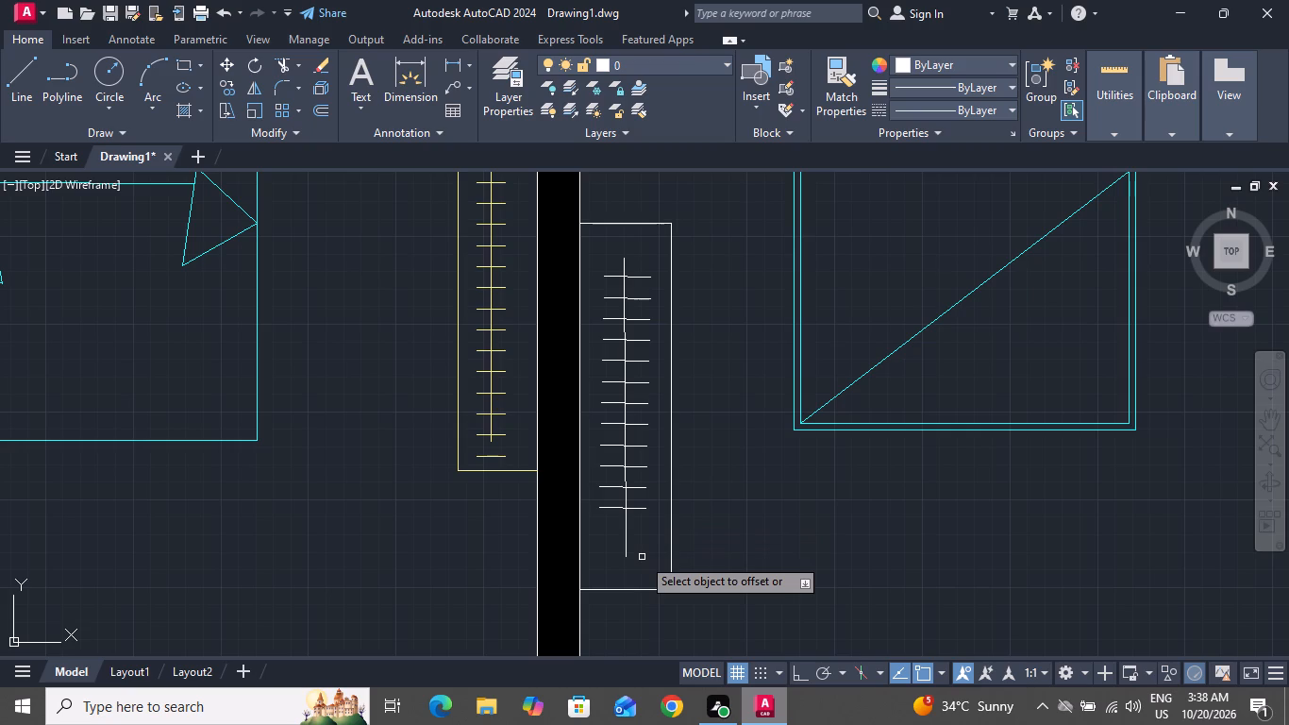
scroll(645, 558, "up", 1)
left_click(641, 477)
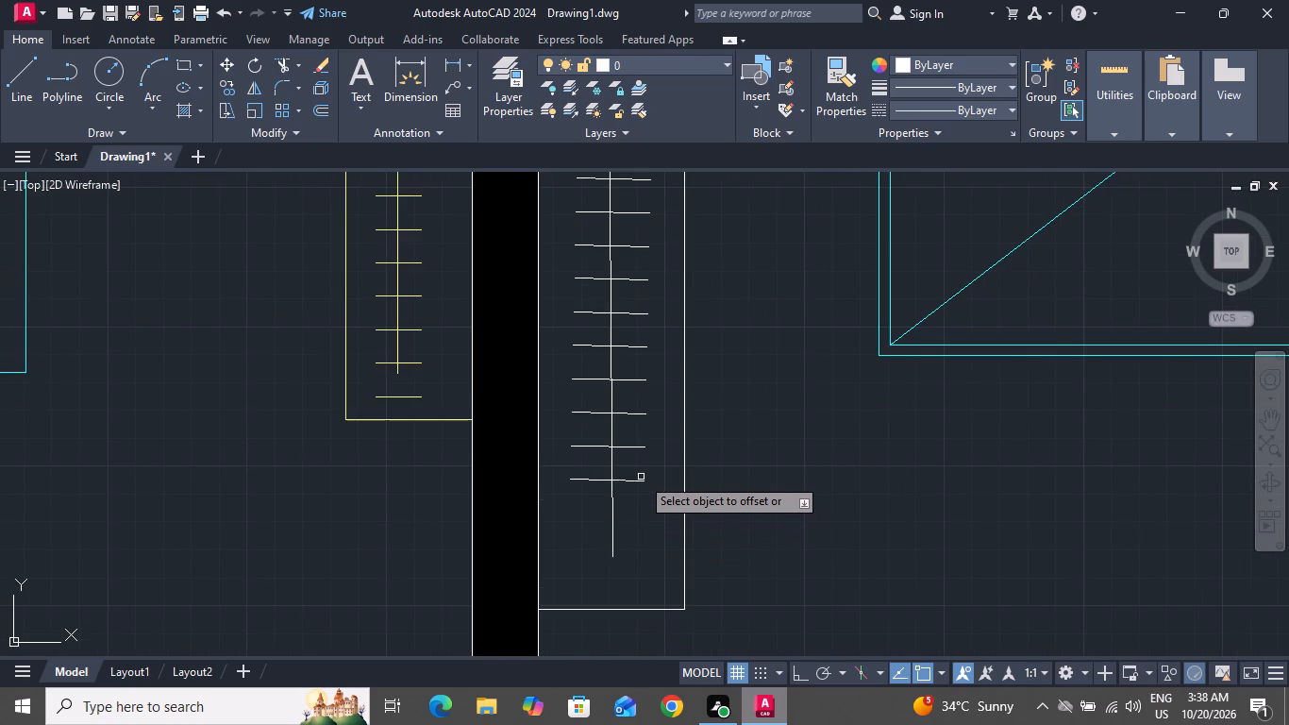
left_click(638, 481)
left_click(637, 509)
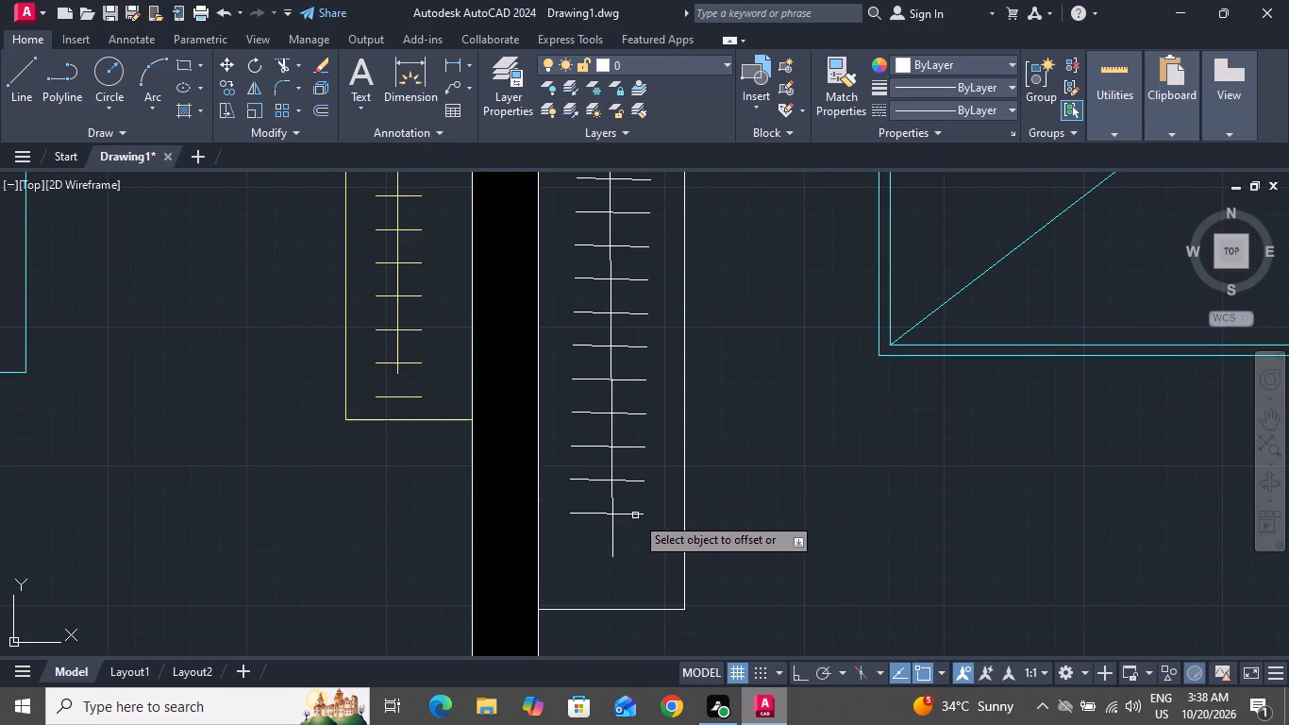
left_click(635, 515)
left_click(637, 537)
right_click(730, 468)
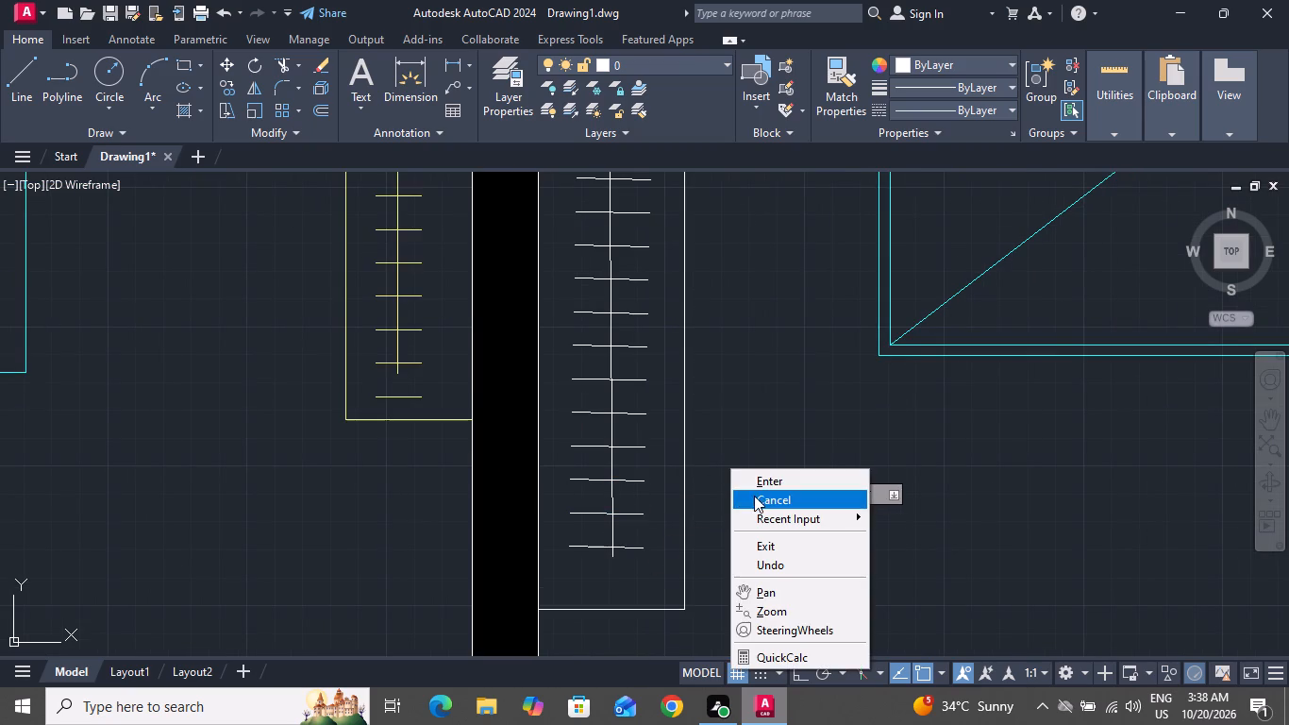
left_click(754, 496)
Change the colour of the upper-right bedroom's wardrobe, including its rod and hangers, to pink 209,156,199.
scroll(744, 544, "down", 2)
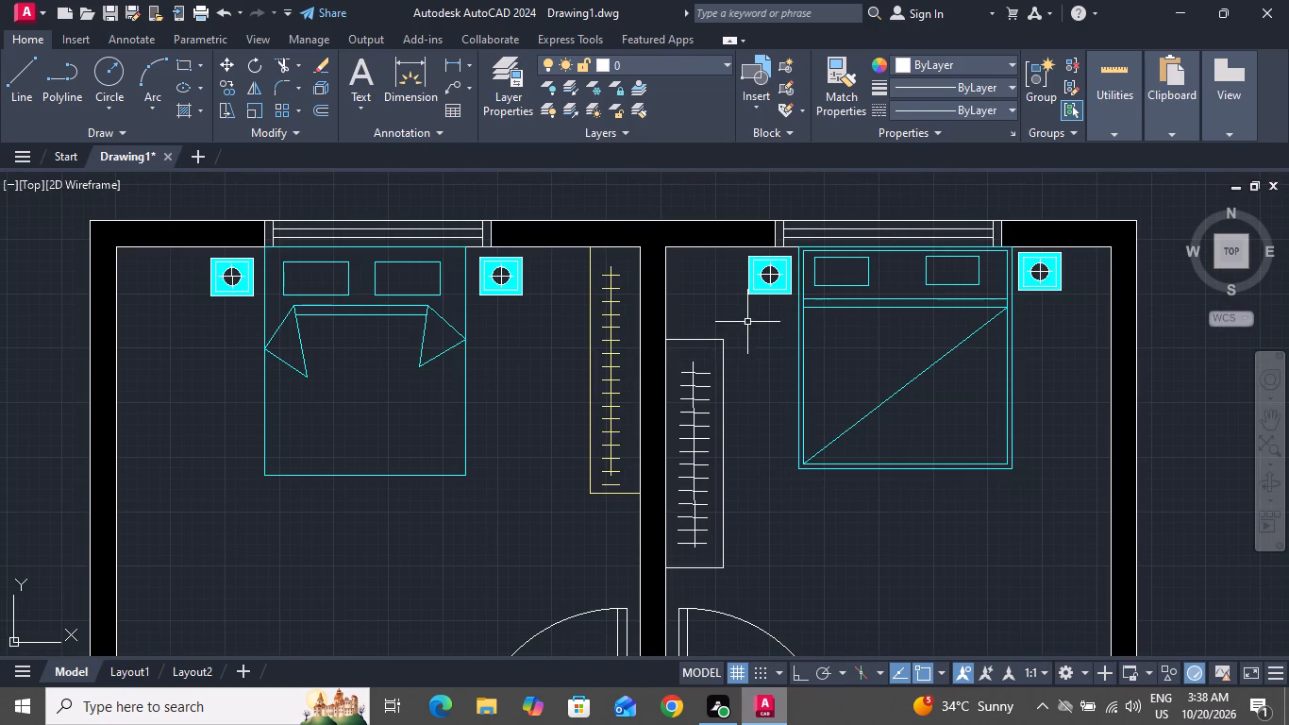
left_click(747, 320)
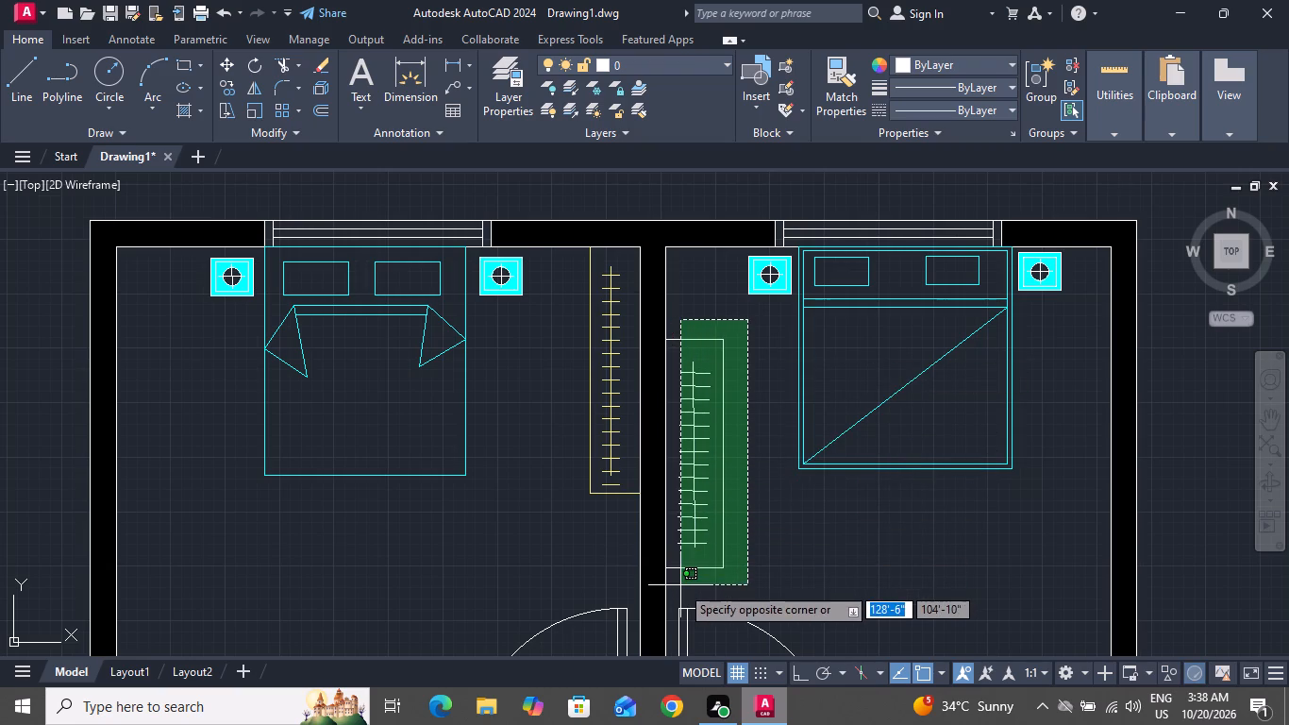
left_click(680, 585)
left_click(981, 66)
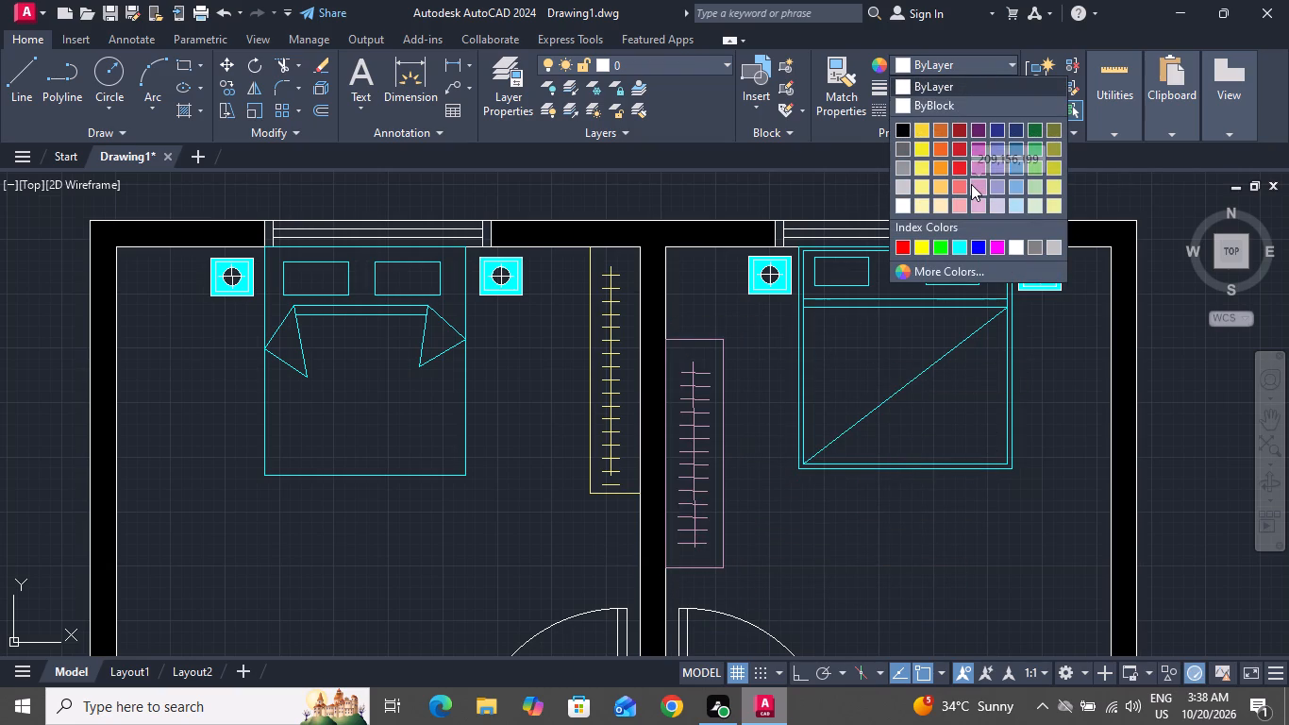
left_click(971, 184)
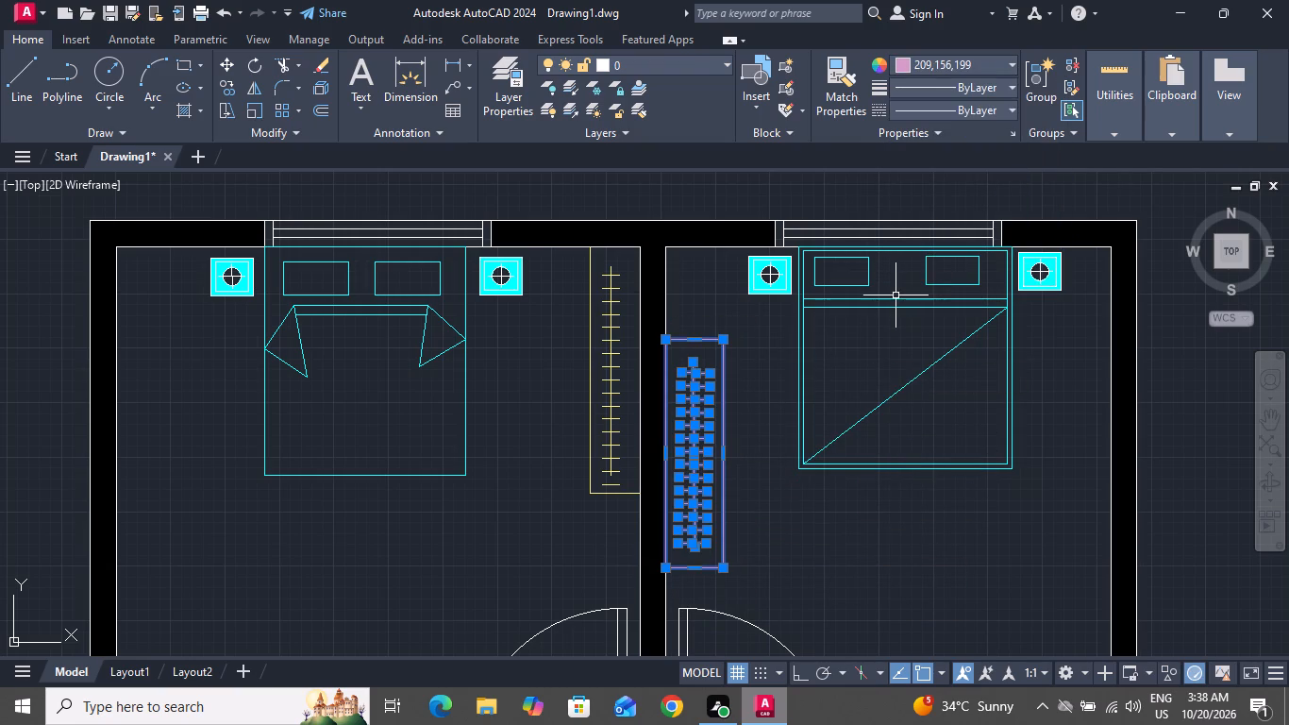
key("Escape")
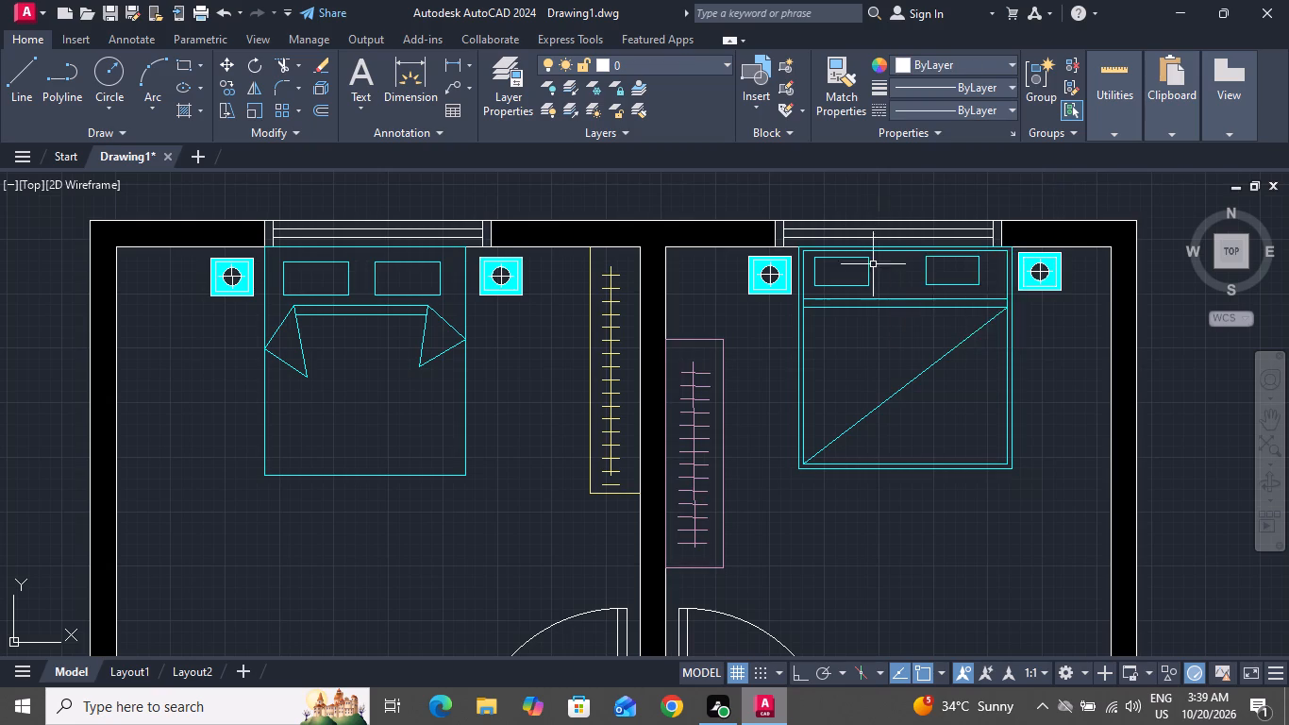
Offset the lower-right bedroom's bed rectangle 1" inward.
scroll(891, 267, "down", 3)
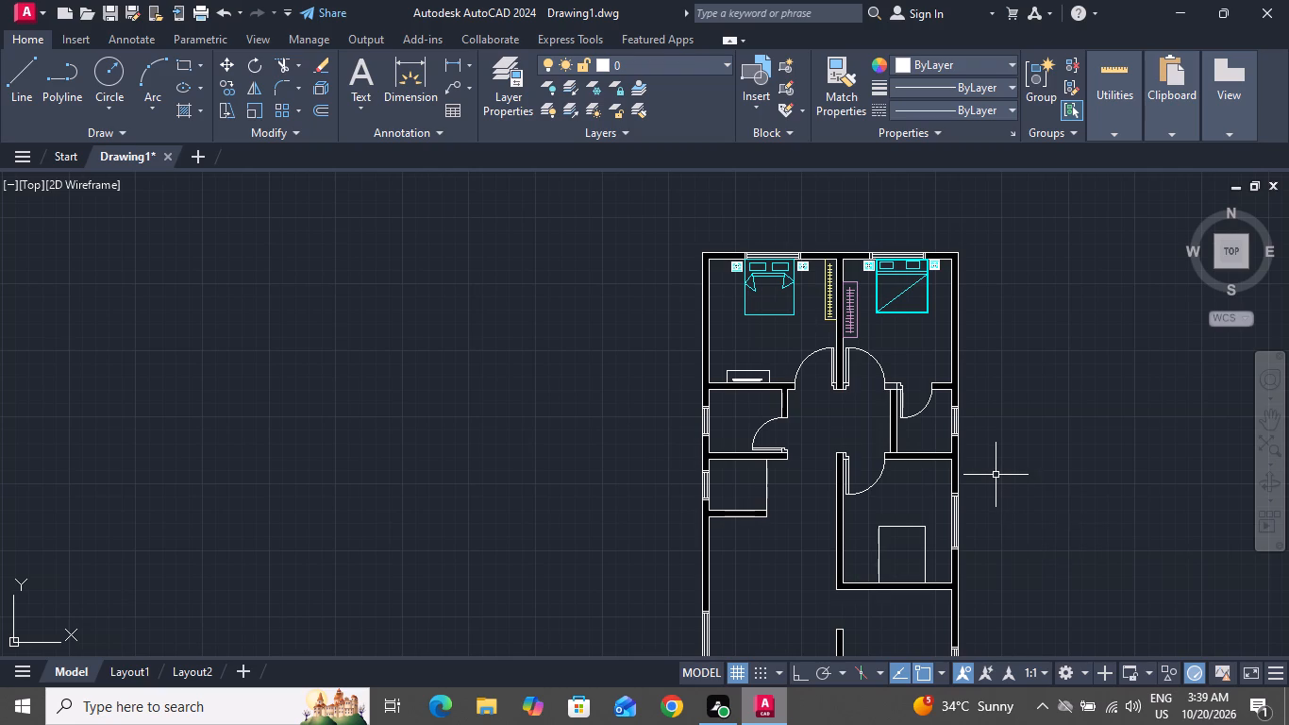
type("O")
key("space")
key("1")
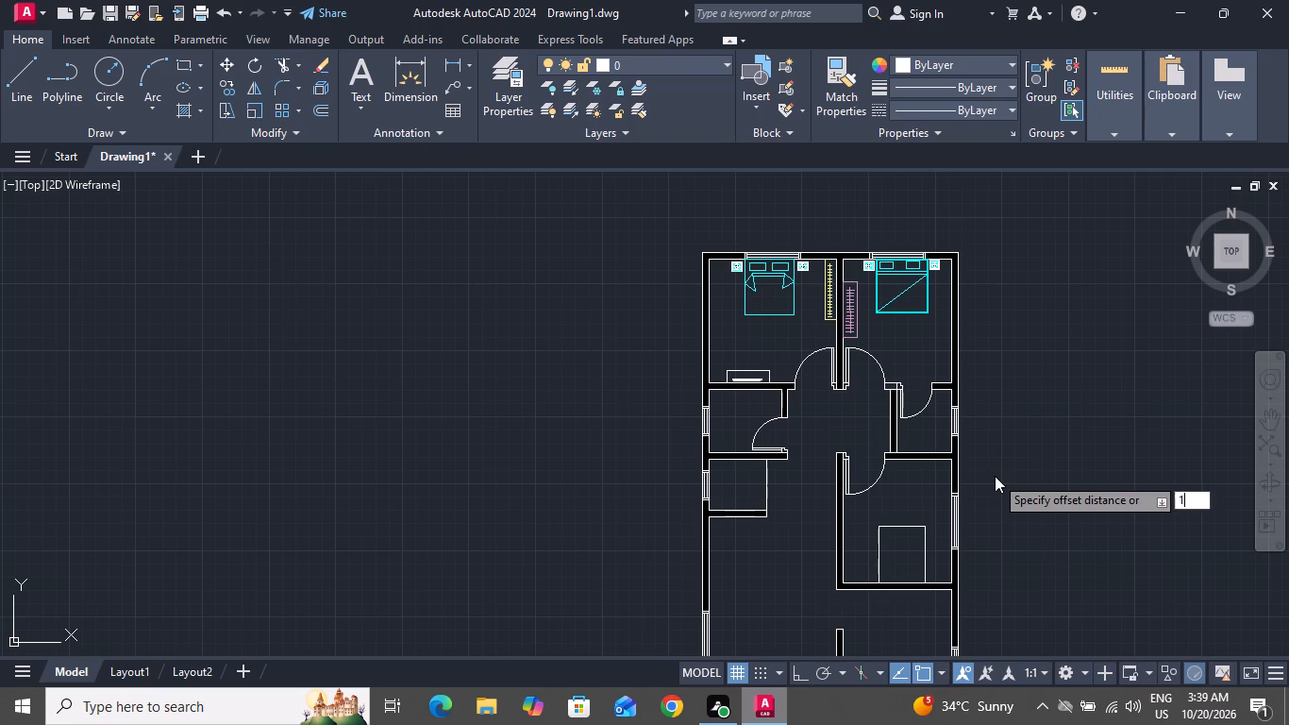
key("shift+quotedbl")
key("Return")
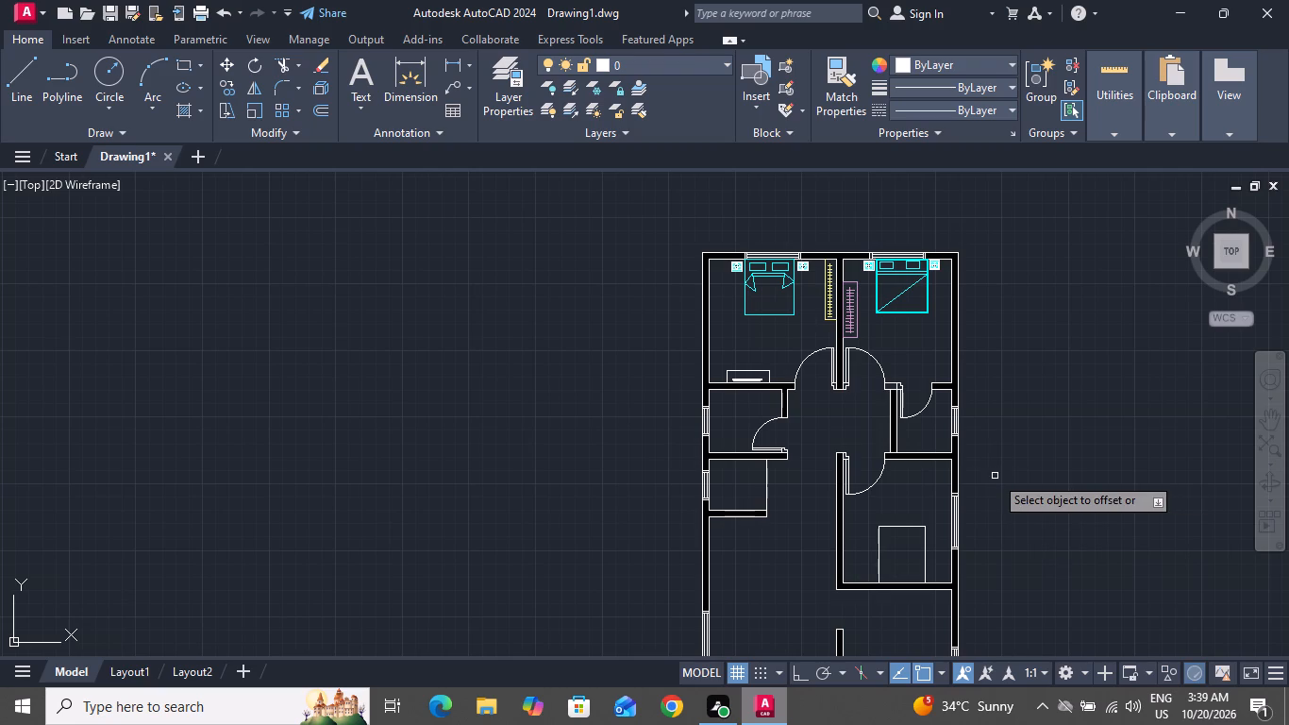
scroll(910, 608, "up", 3)
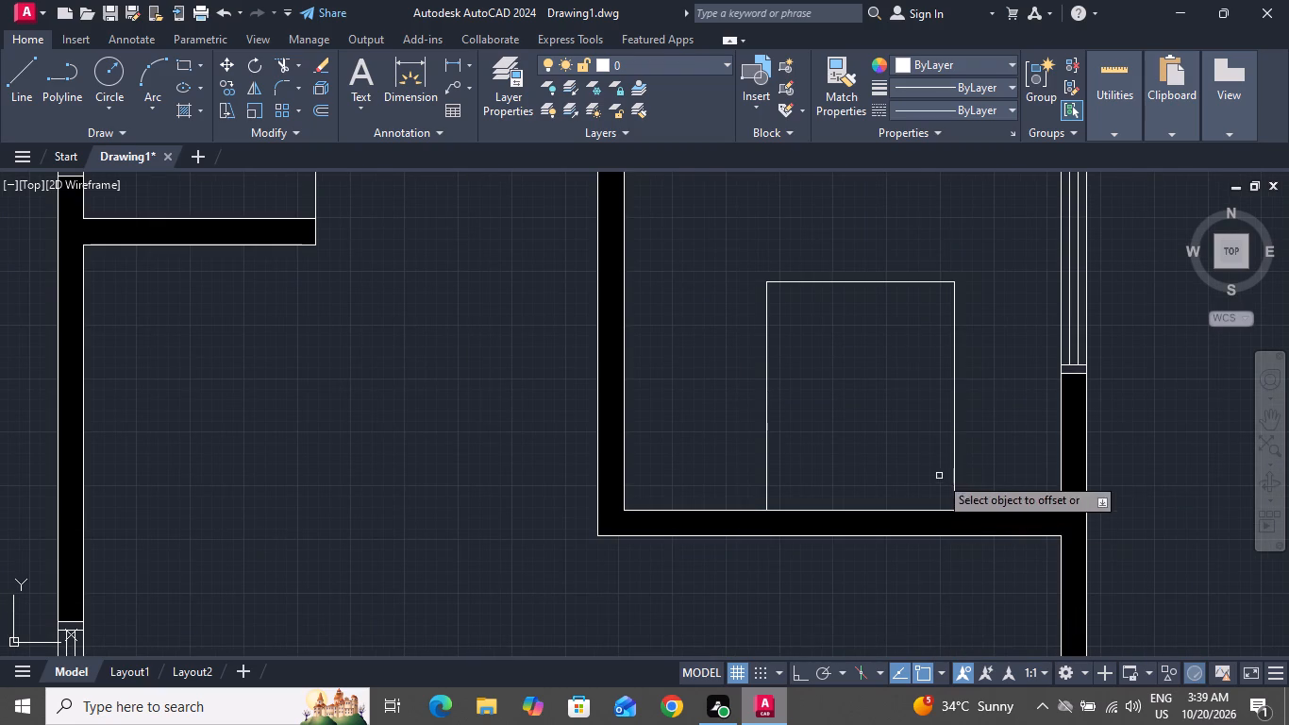
left_click(954, 465)
left_click(929, 466)
right_click(894, 435)
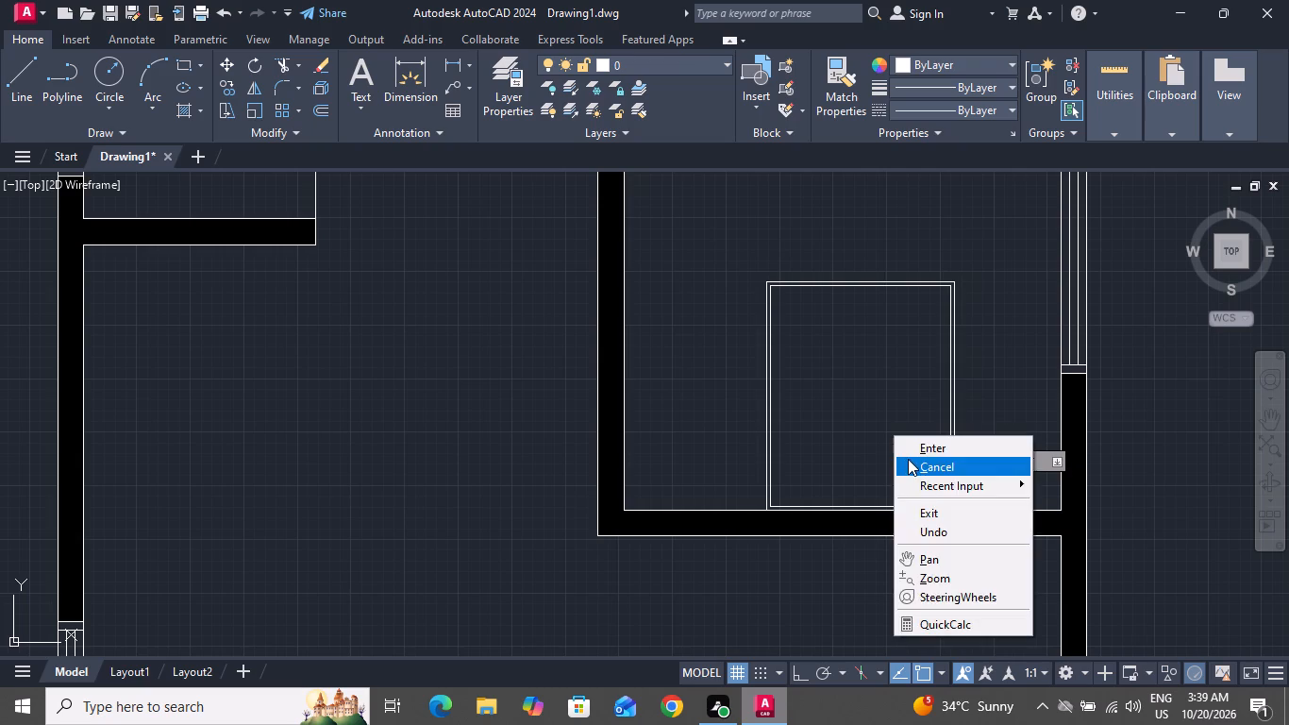
left_click(908, 459)
Draw an exactly horizontal blanket line about 2'-11" long from the bed's inner right edge, ending short of its inner left edge.
scroll(800, 498, "down", 3)
scroll(832, 471, "up", 1)
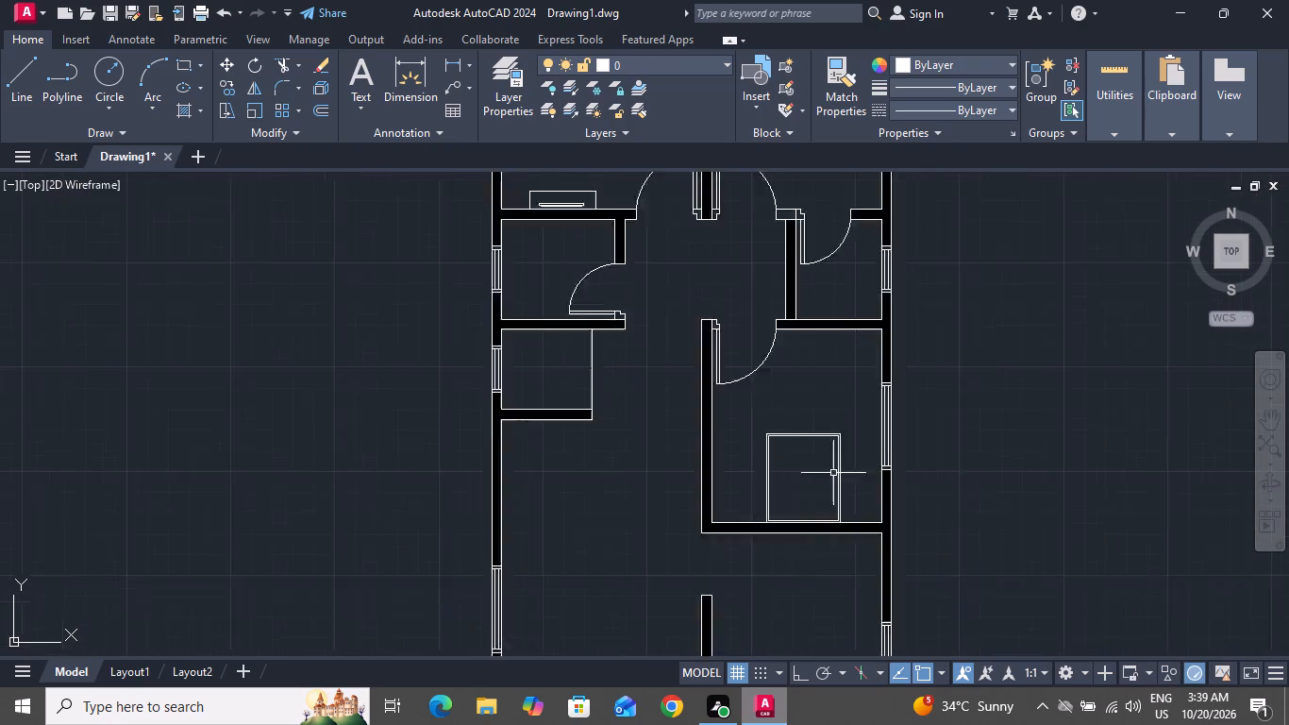
scroll(834, 474, "up", 2)
left_click(20, 71)
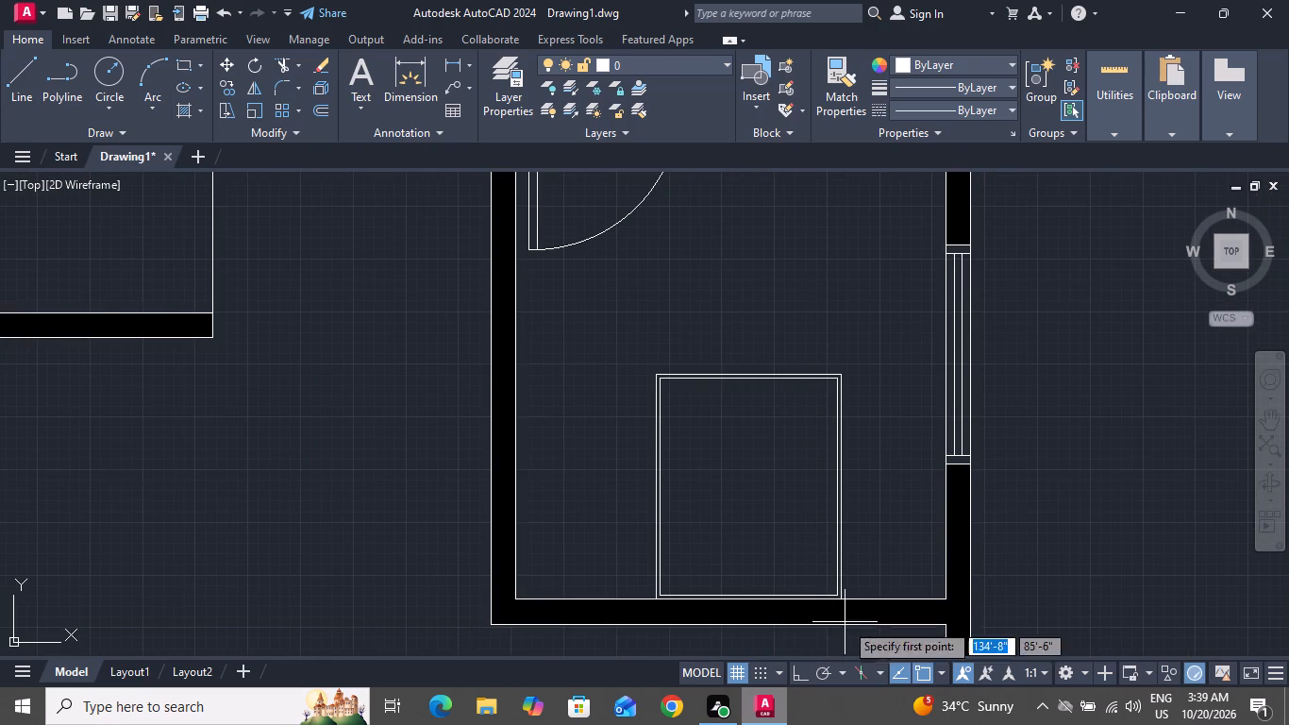
scroll(835, 548, "up", 2)
left_click(830, 522)
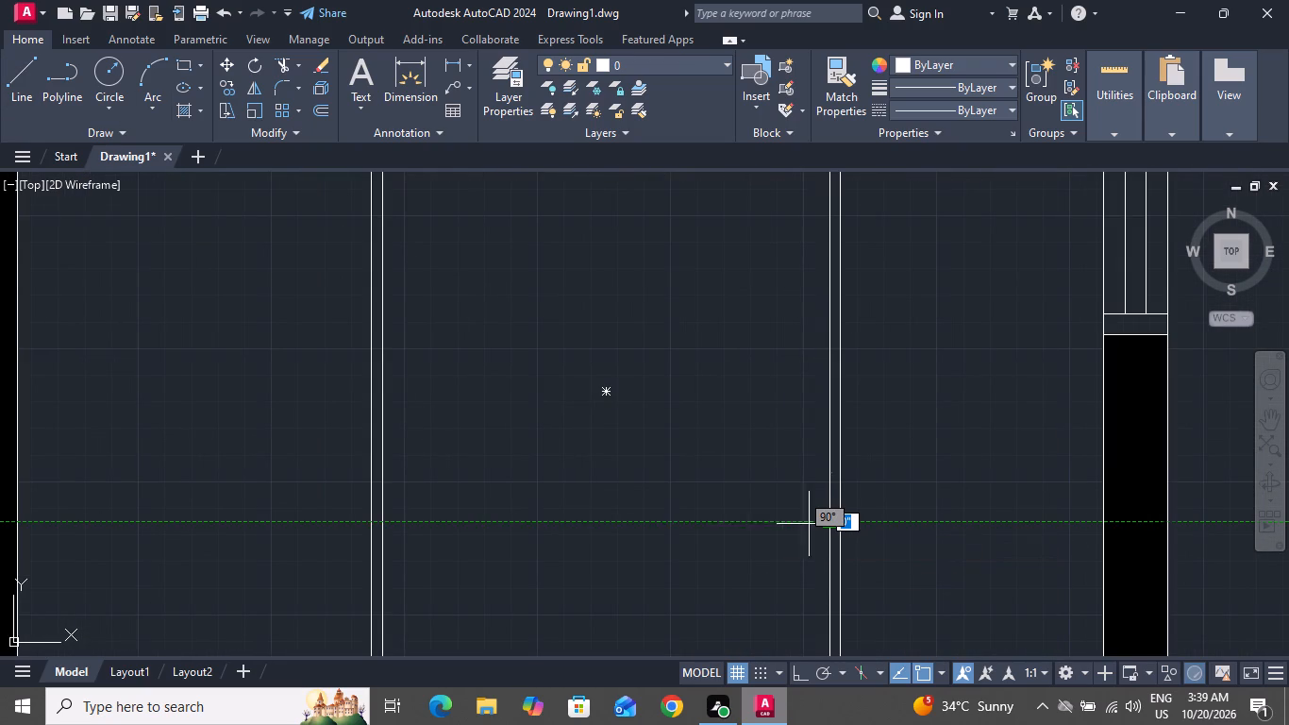
left_click(451, 519)
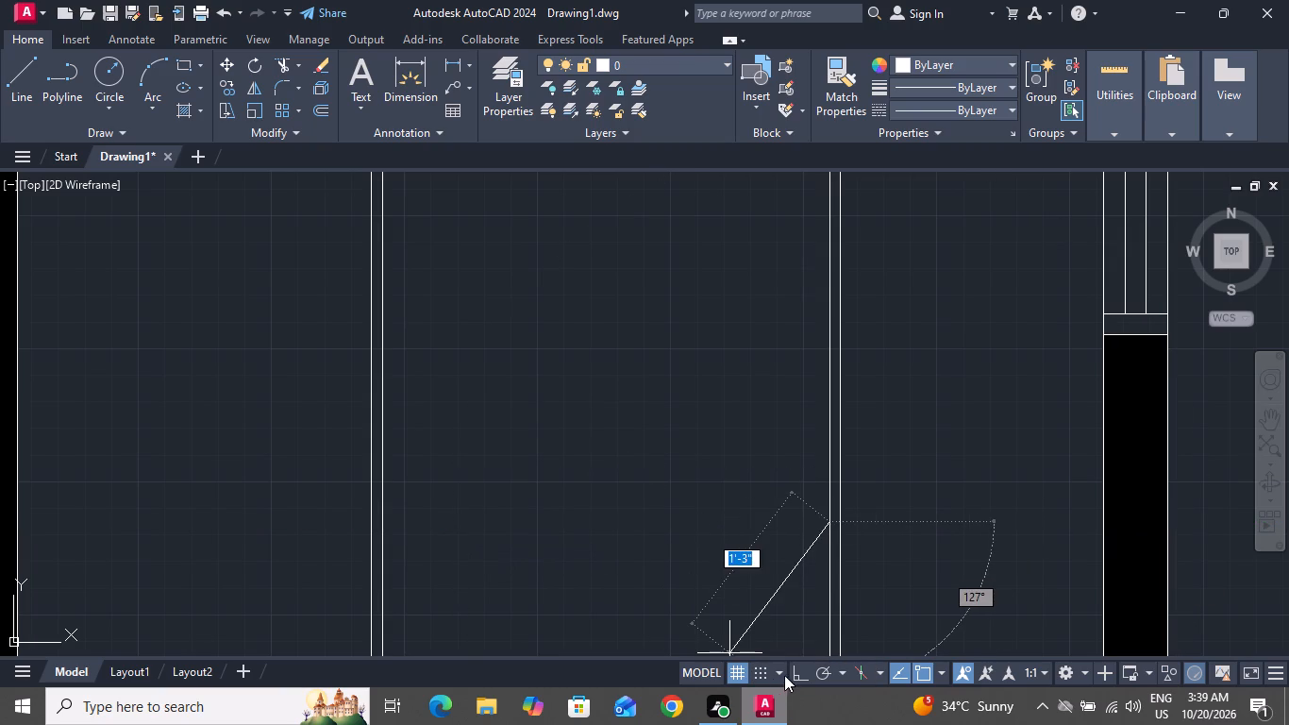
left_click(795, 671)
left_click(454, 520)
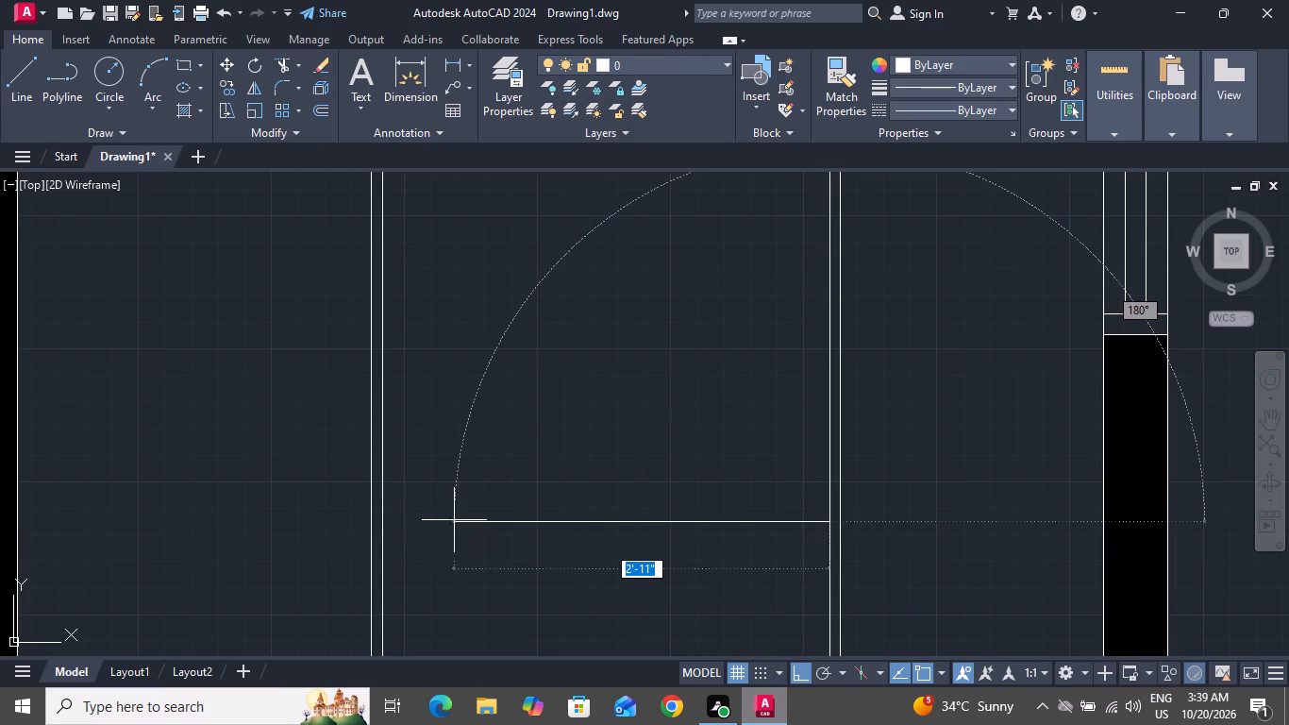
Draw the blanket's folded corner: a 10" diagonal from the line's left end to the bed's inner left edge, 1'-2" rightward, and back.
left_click(810, 677)
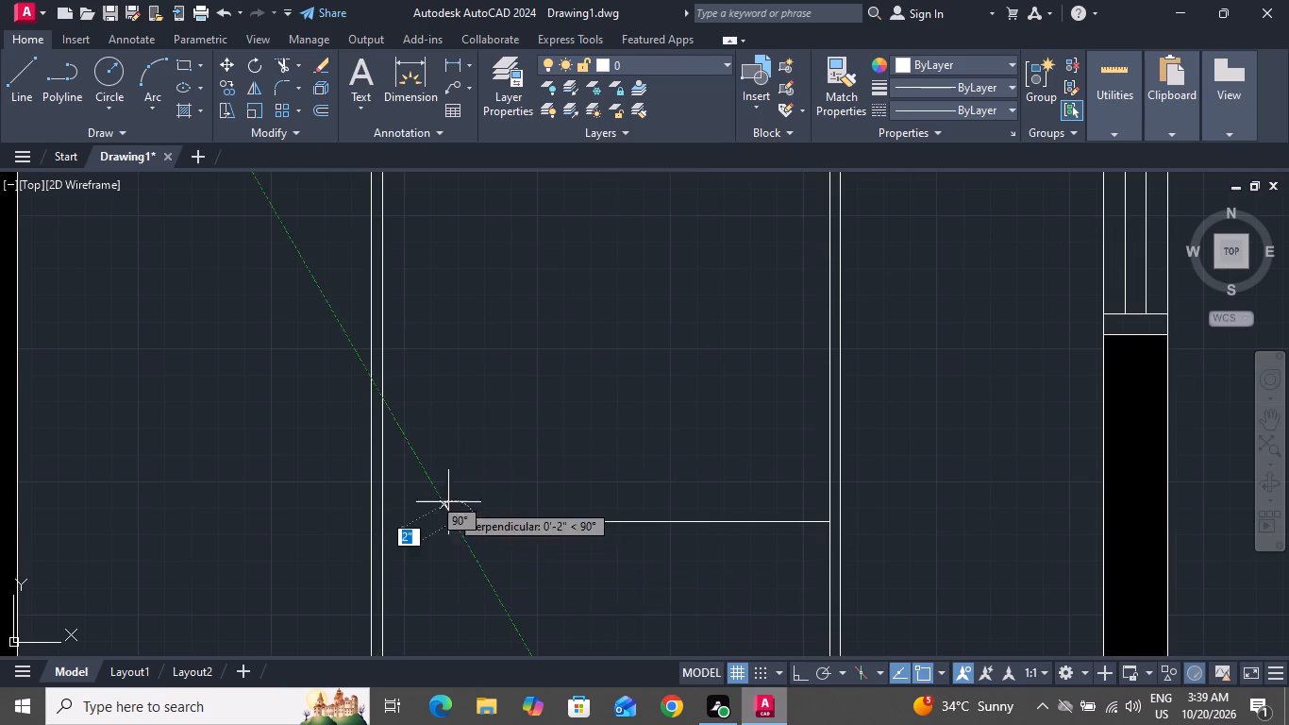
left_click(383, 440)
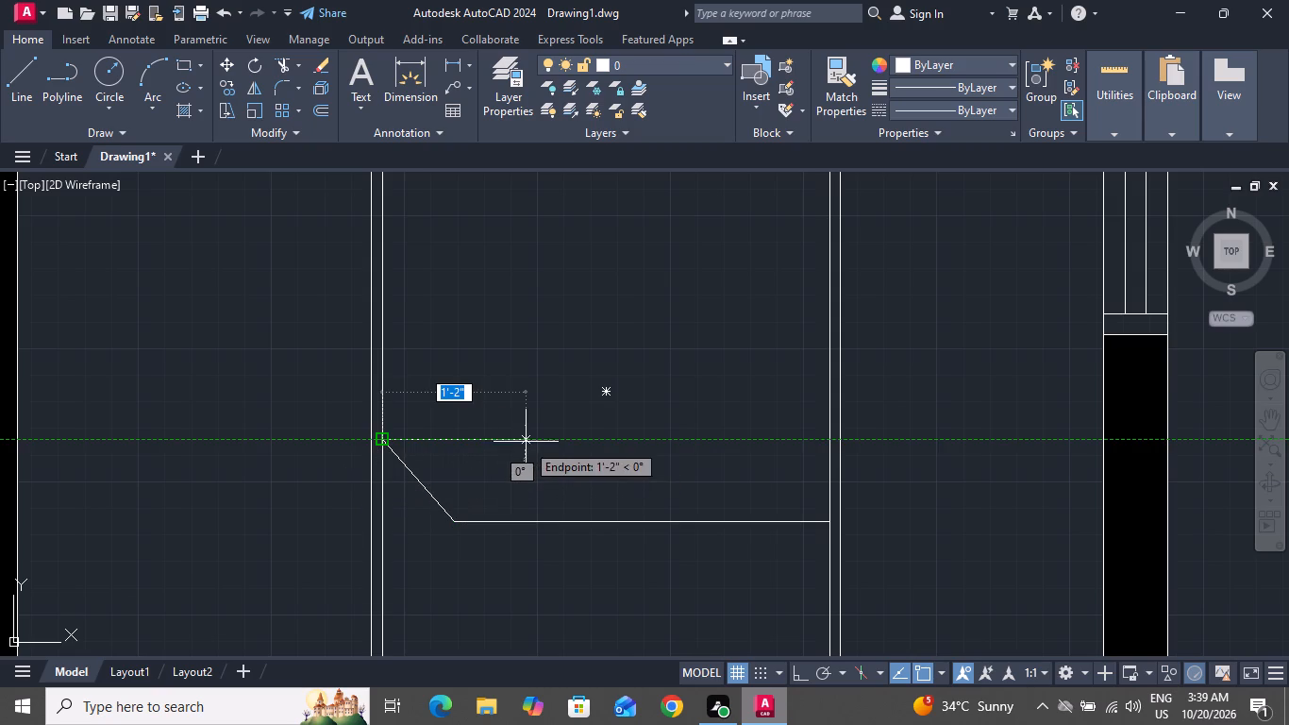
left_click(526, 437)
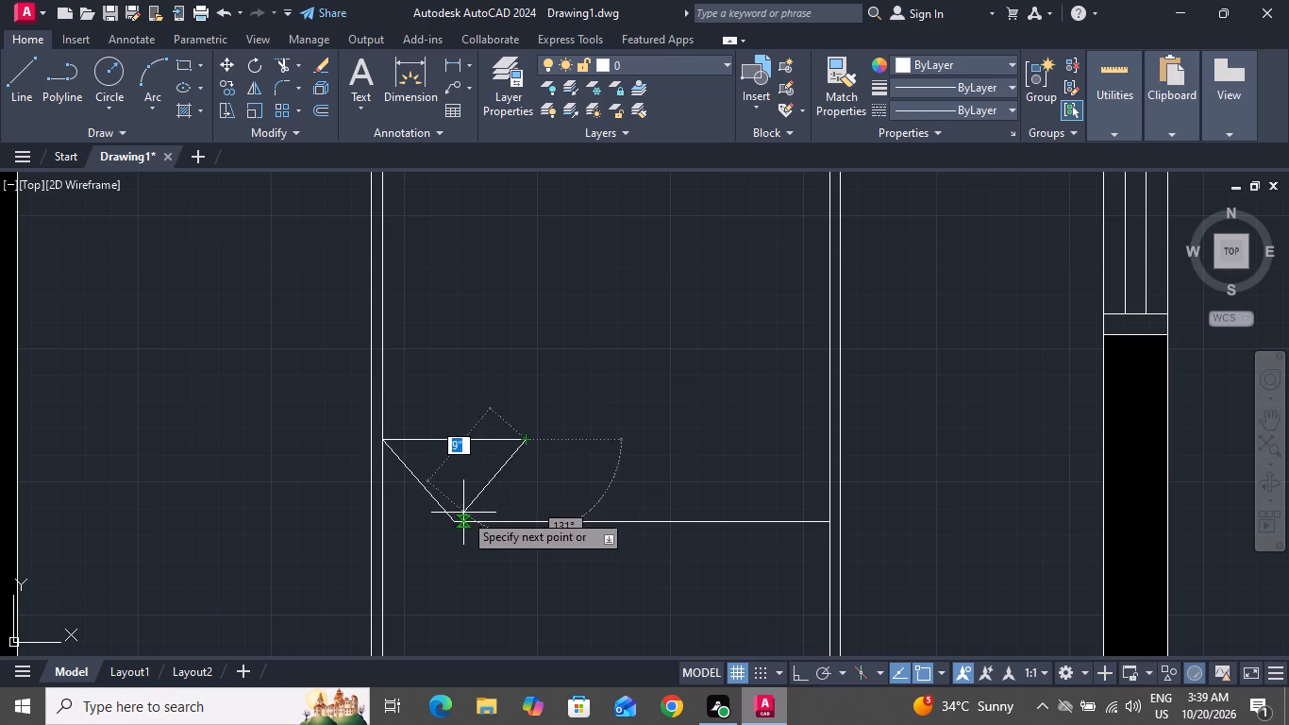
left_click(459, 518)
right_click(459, 523)
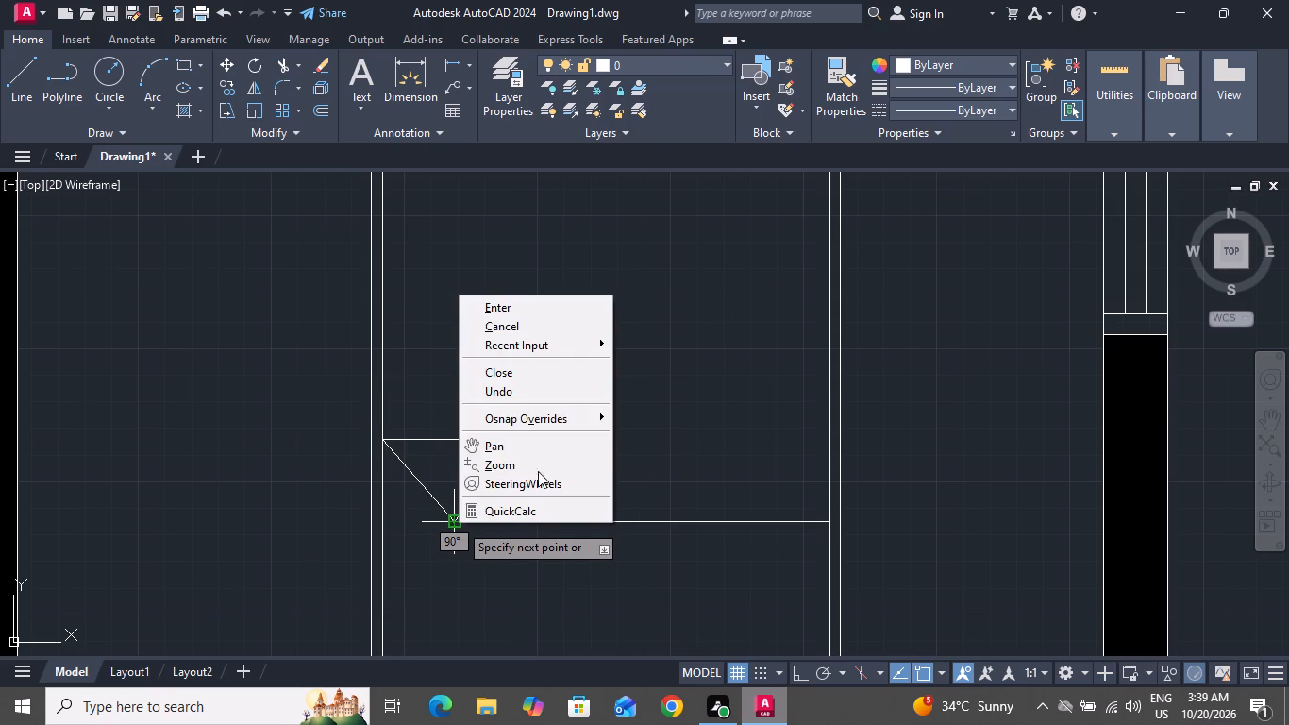
left_click(541, 322)
scroll(657, 478, "down", 1)
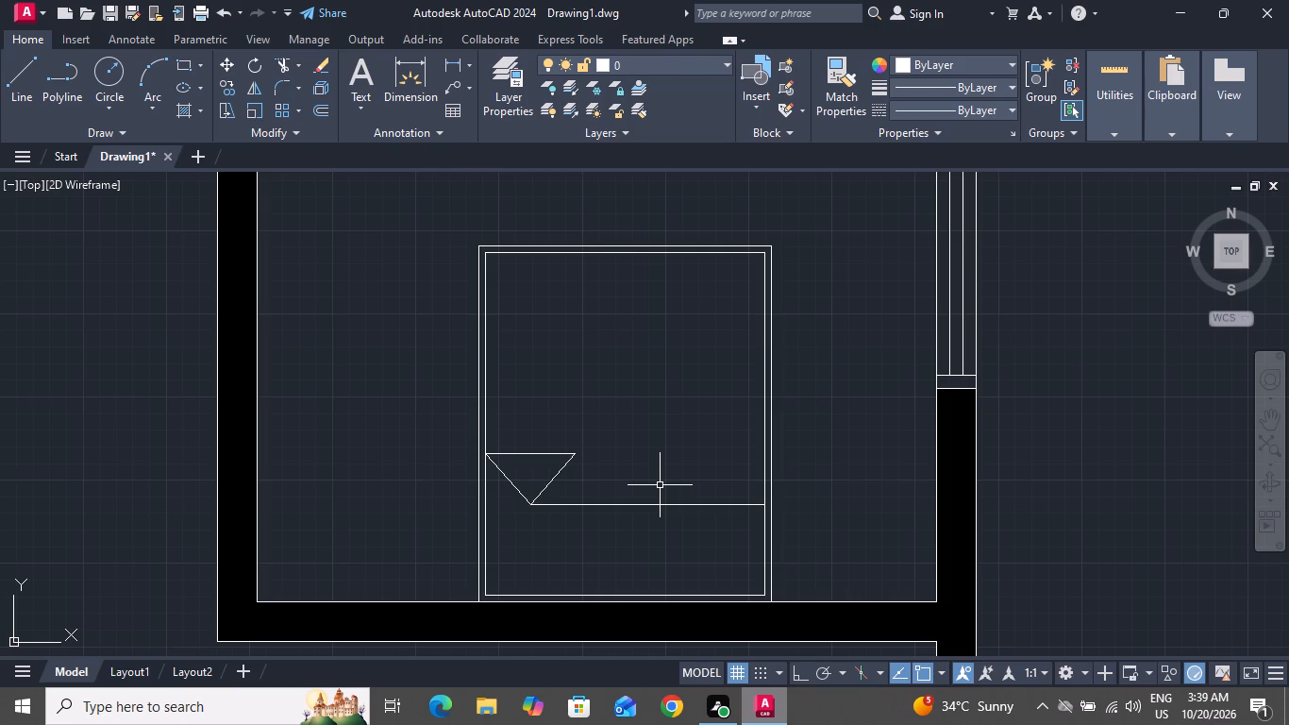
Draw a second blanket line about 2'-10" long, just above the first, from the bed's inner right edge to the fold's slanted side.
left_click(16, 66)
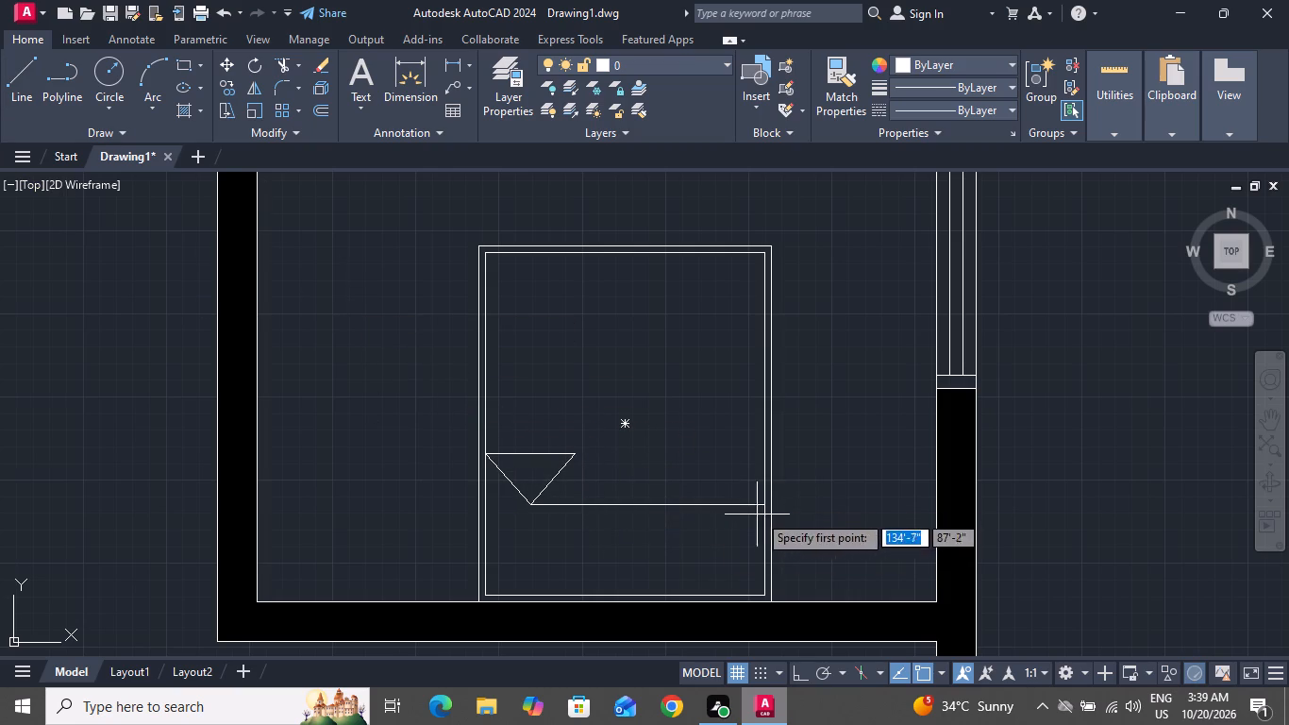
scroll(865, 514, "up", 1)
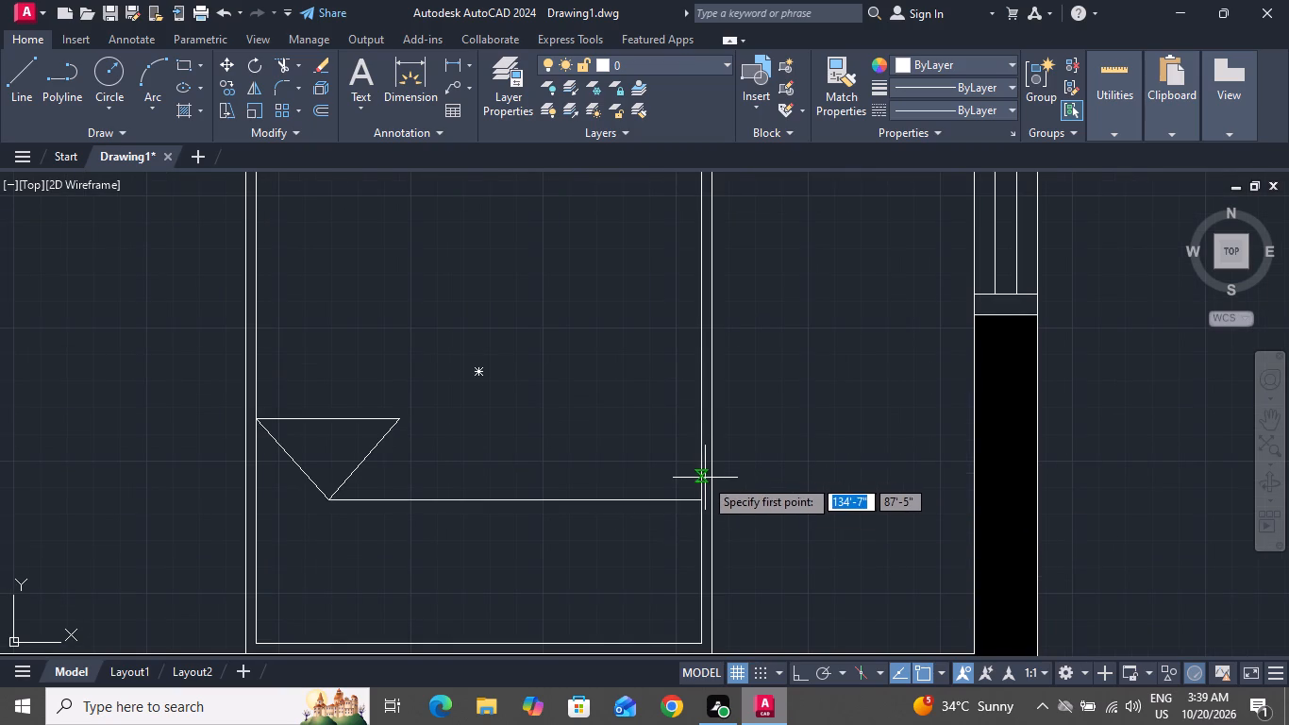
left_click(699, 484)
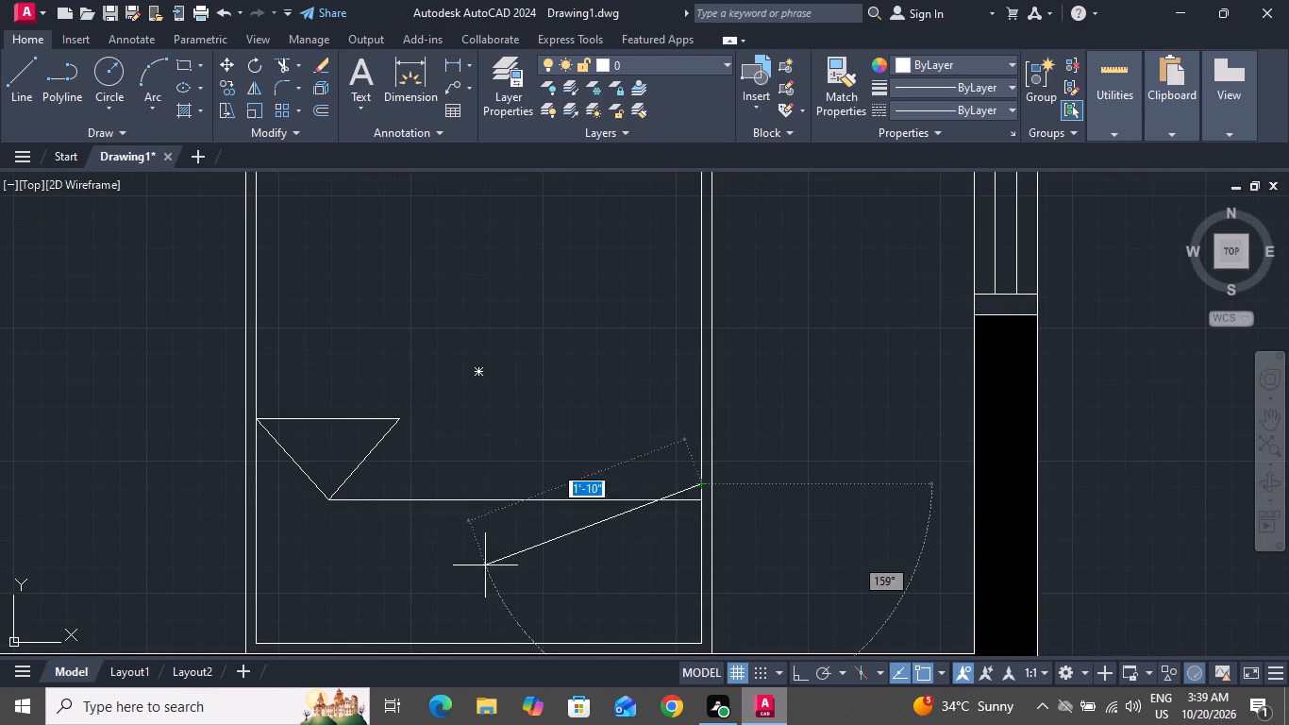
left_click(798, 677)
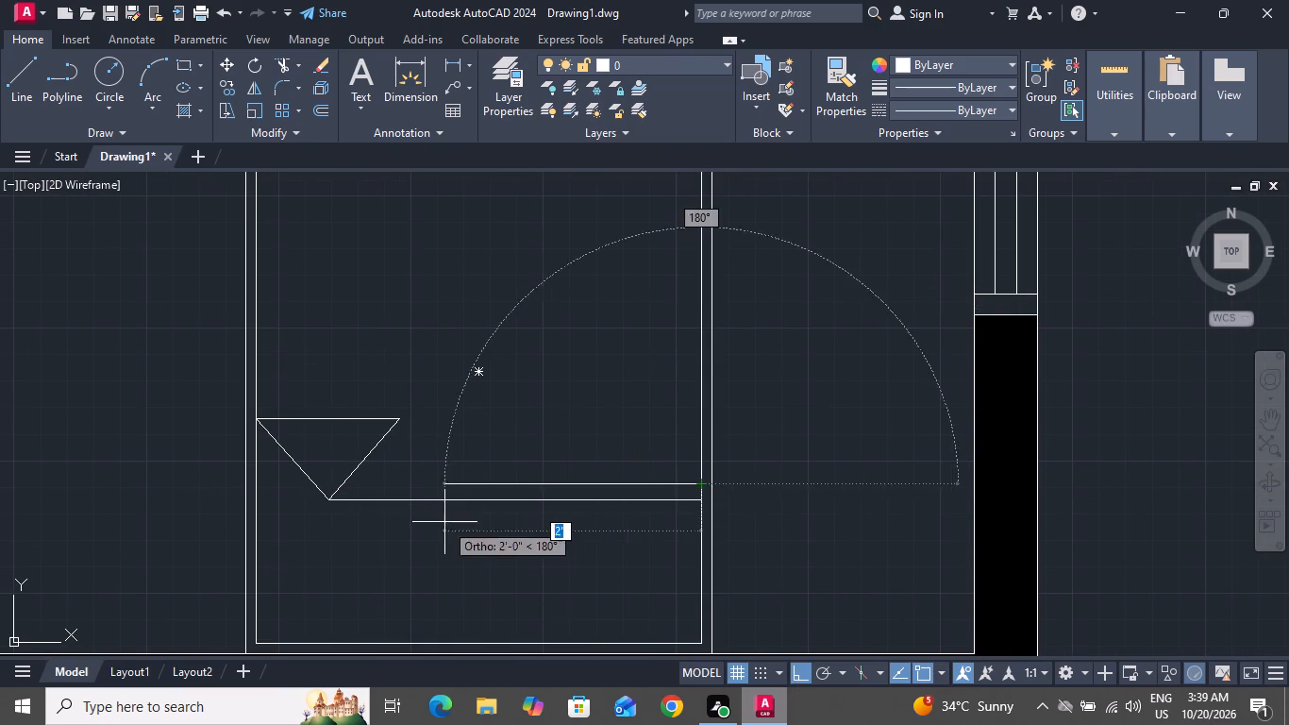
scroll(358, 485, "up", 2)
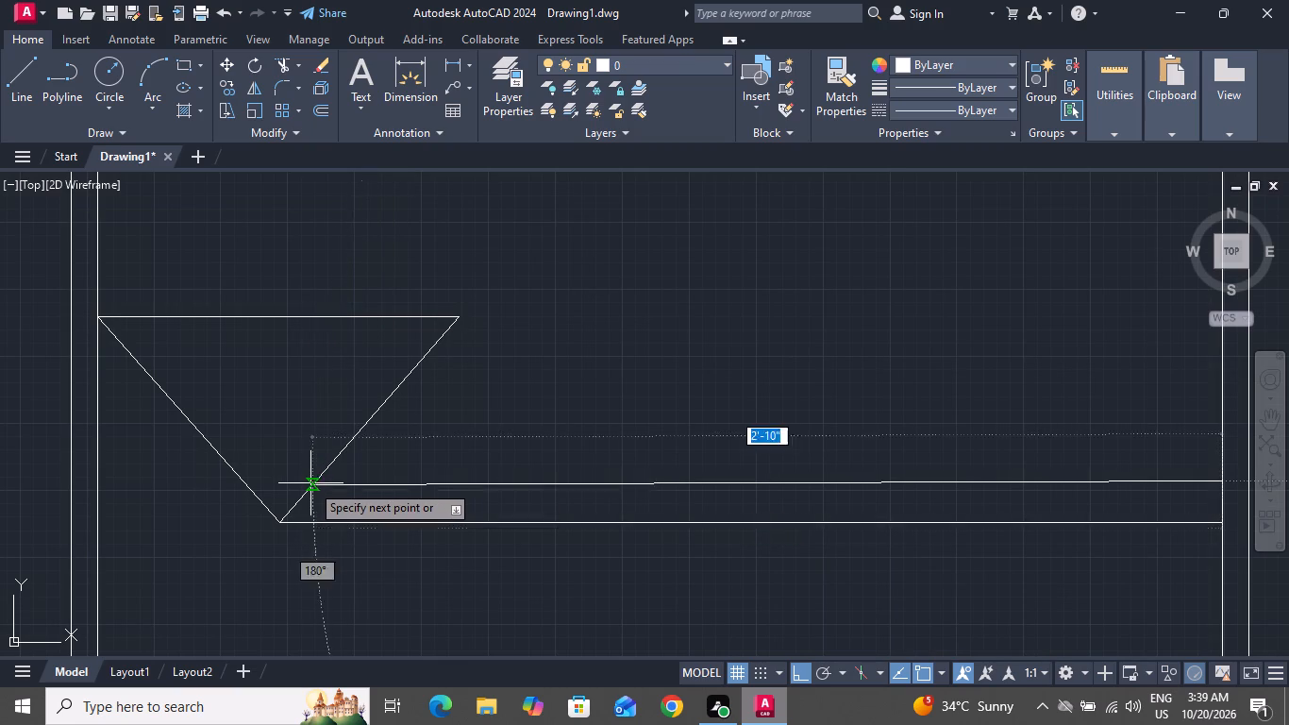
left_click(310, 483)
right_click(311, 480)
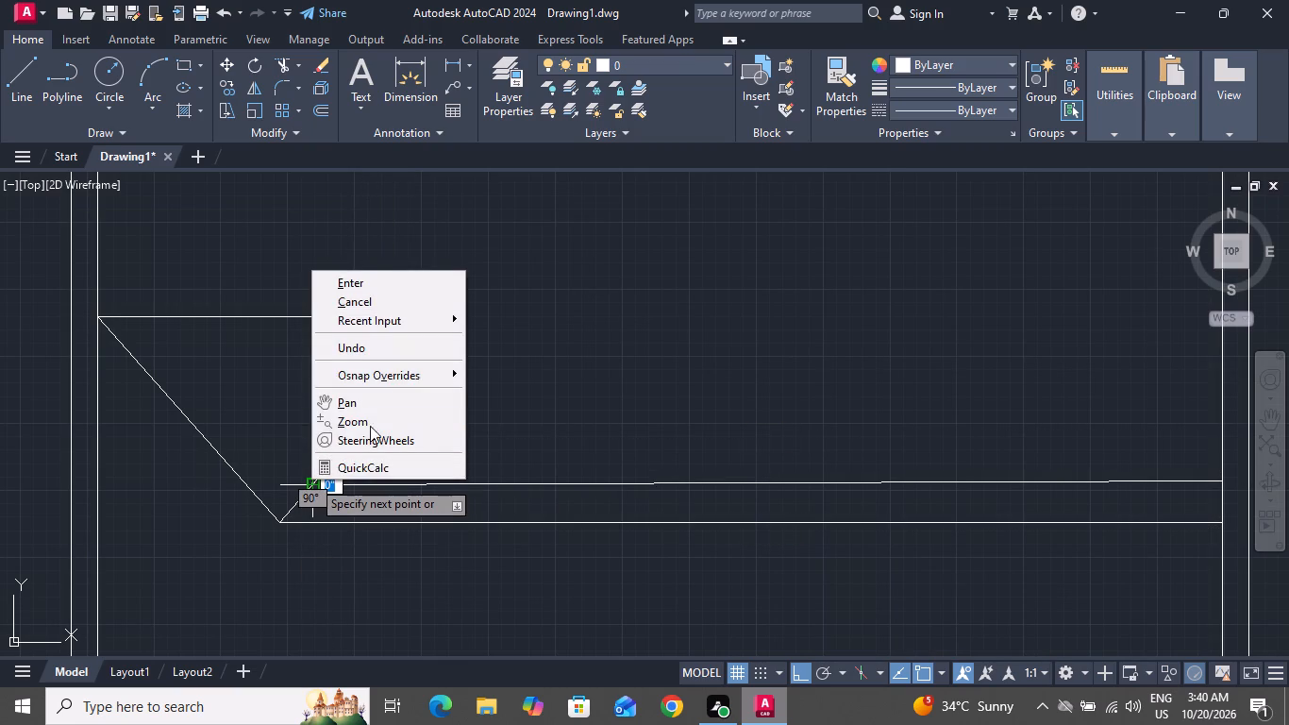
left_click(365, 302)
Draw a pillow in the bed's lower left part as a rectangle about 1' by 7" with a fillet radius of 2".
scroll(481, 416, "down", 1)
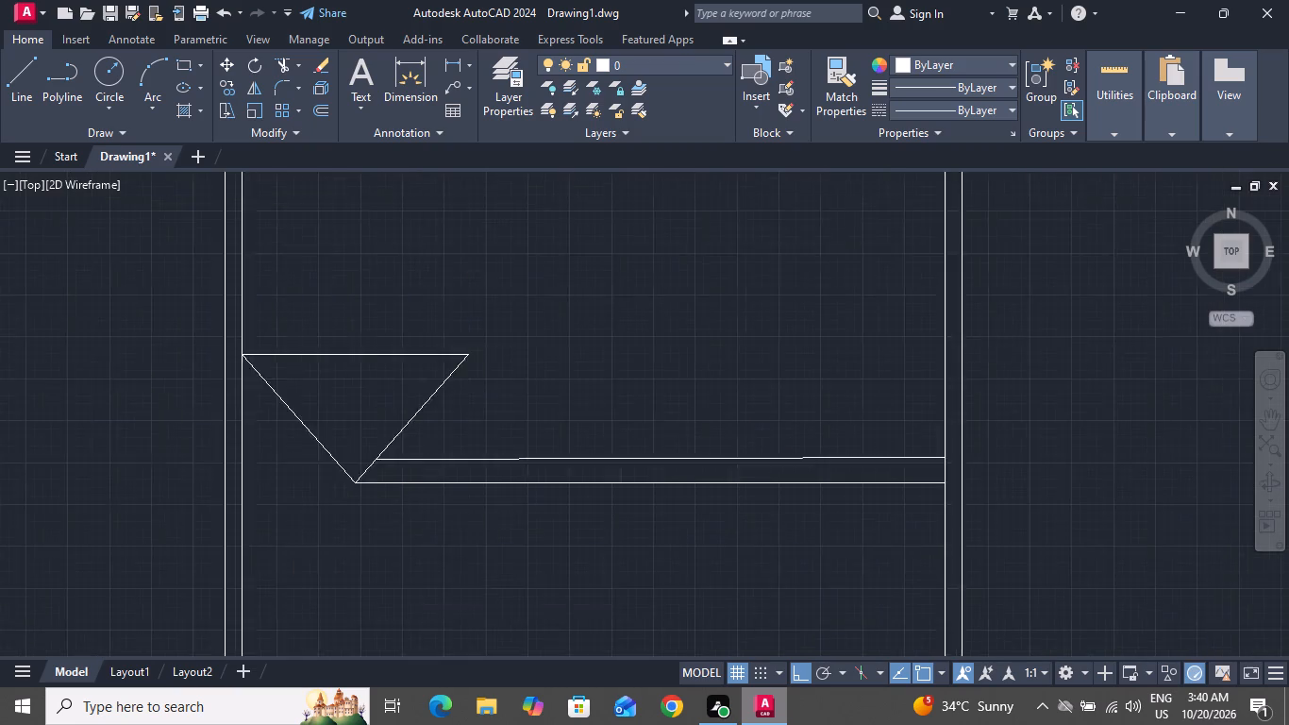
scroll(481, 417, "down", 2)
scroll(495, 427, "up", 1)
scroll(567, 528, "down", 2)
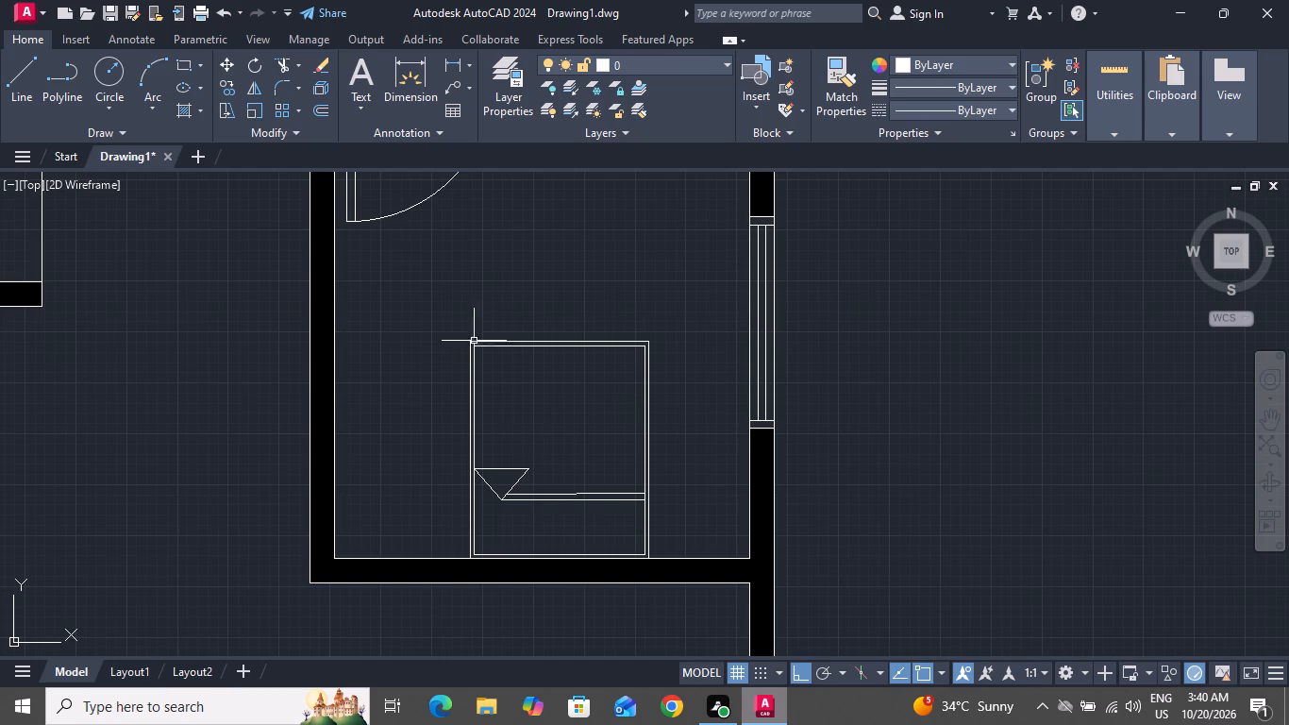
key("r")
key("e")
key("c")
key("space")
key("f")
key("space")
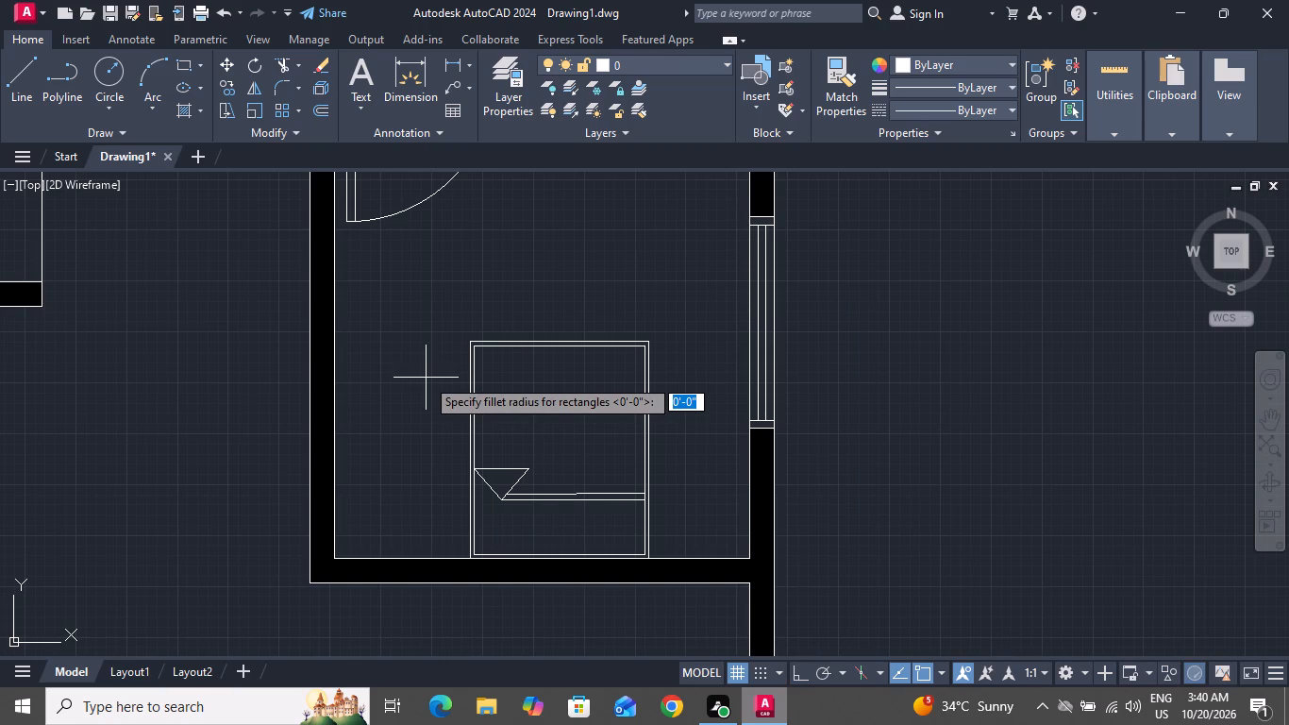
type("2")
key("space")
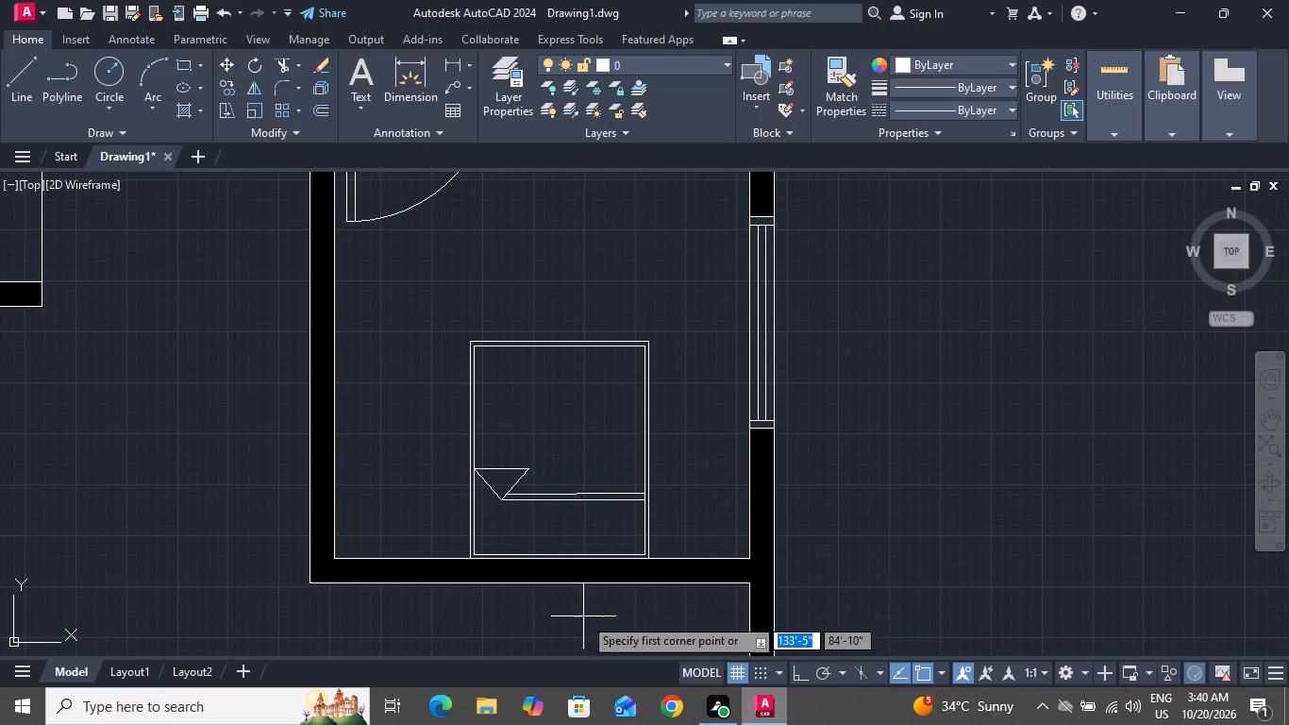
scroll(572, 613, "up", 2)
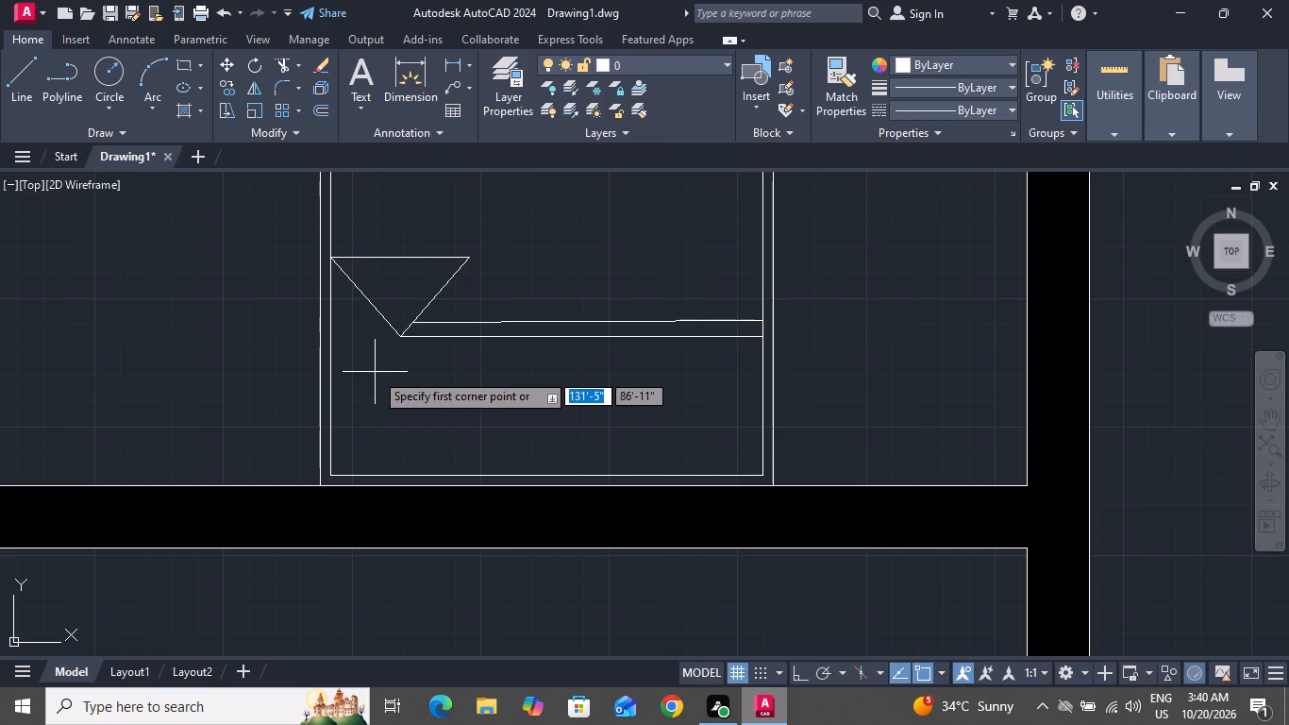
left_click(381, 379)
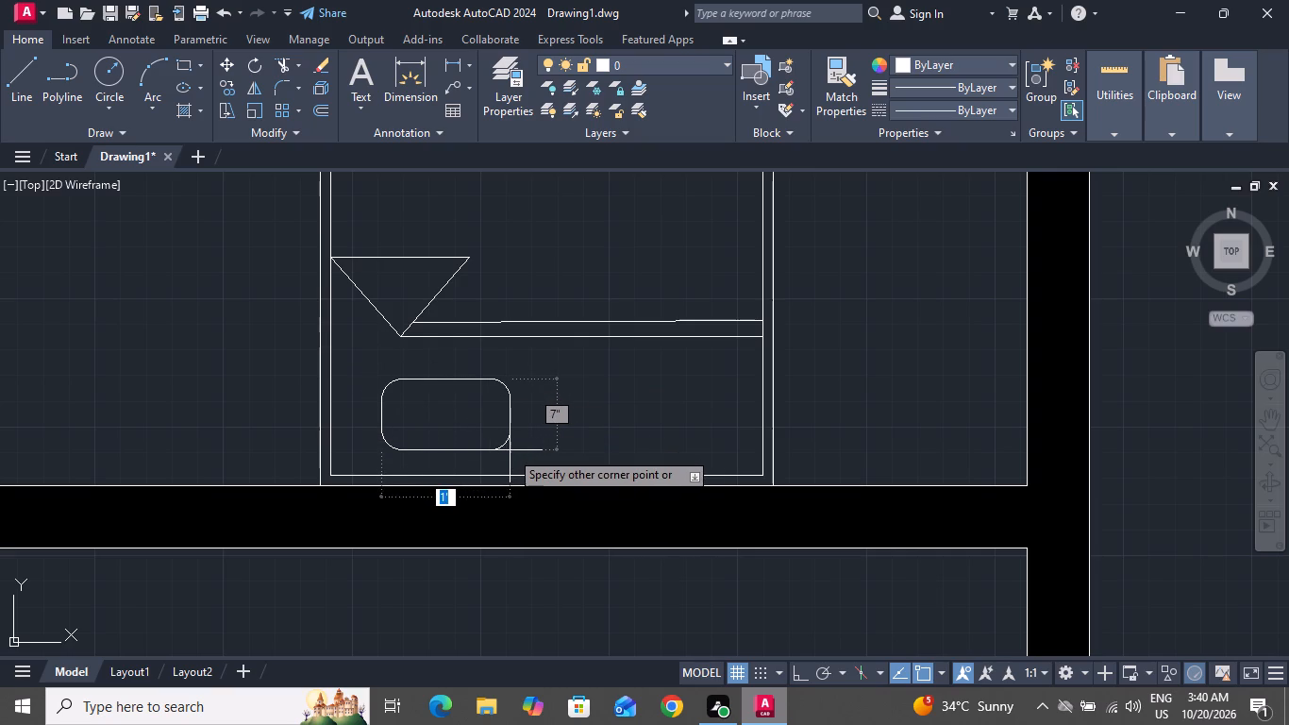
left_click(511, 452)
Copy the pillow horizontally to the right half of the bed, level with the original.
left_click(513, 435)
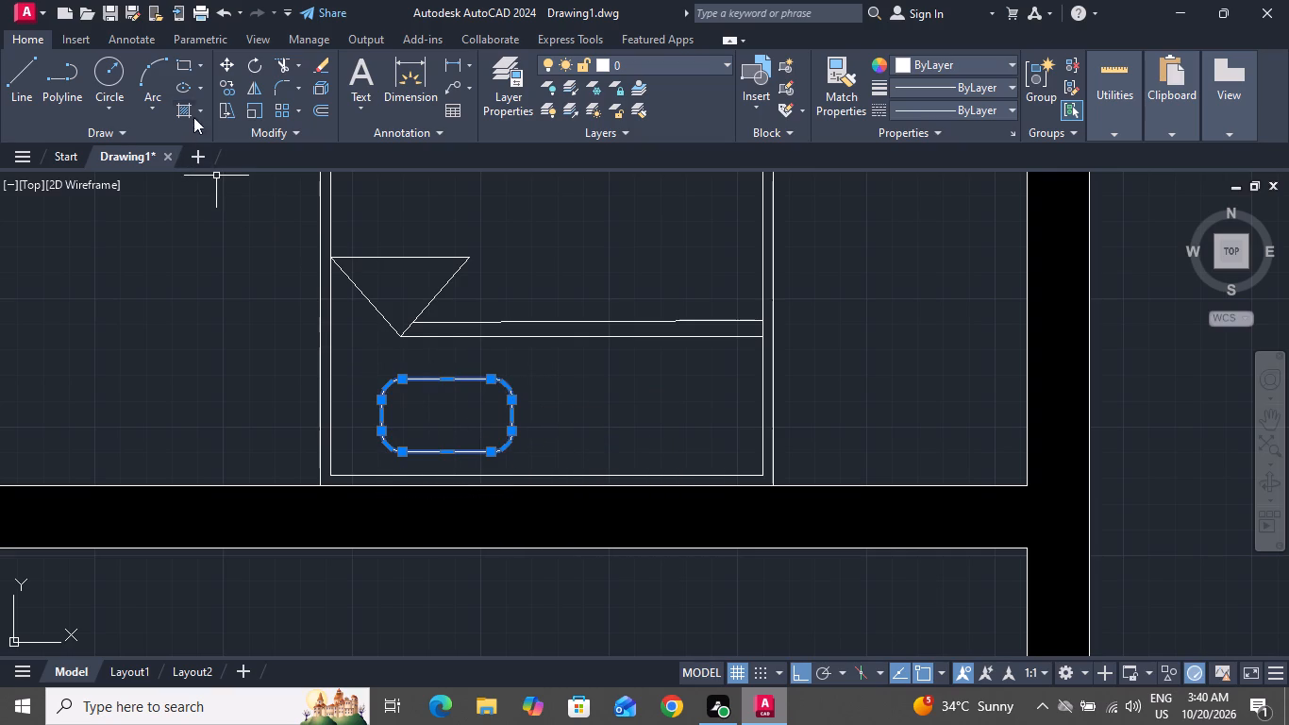
left_click(219, 90)
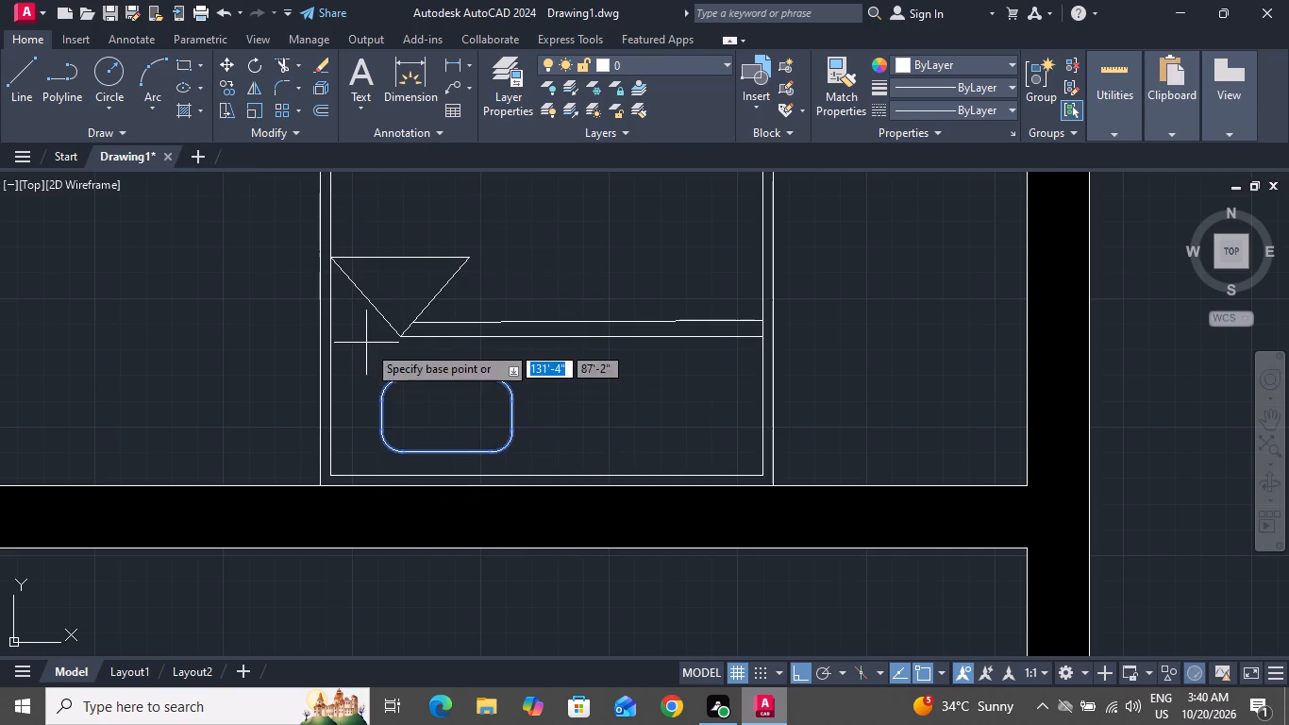
left_click(444, 415)
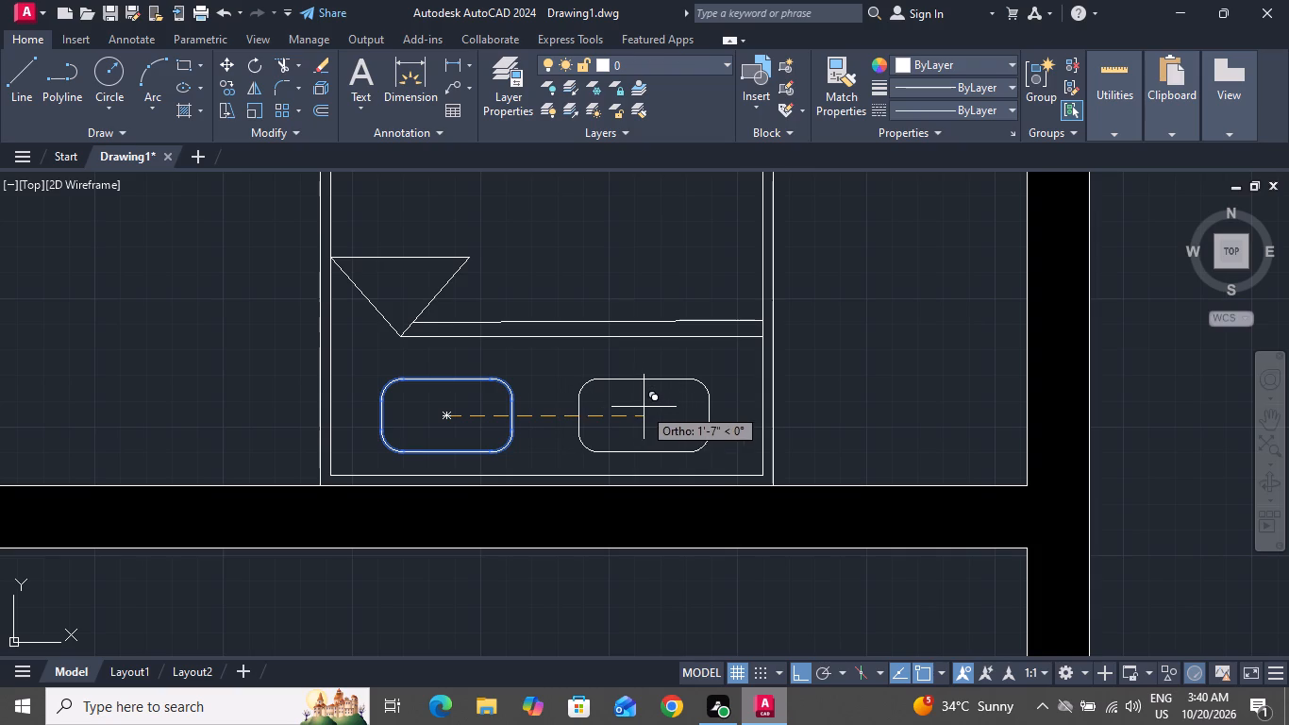
left_click(656, 404)
right_click(657, 404)
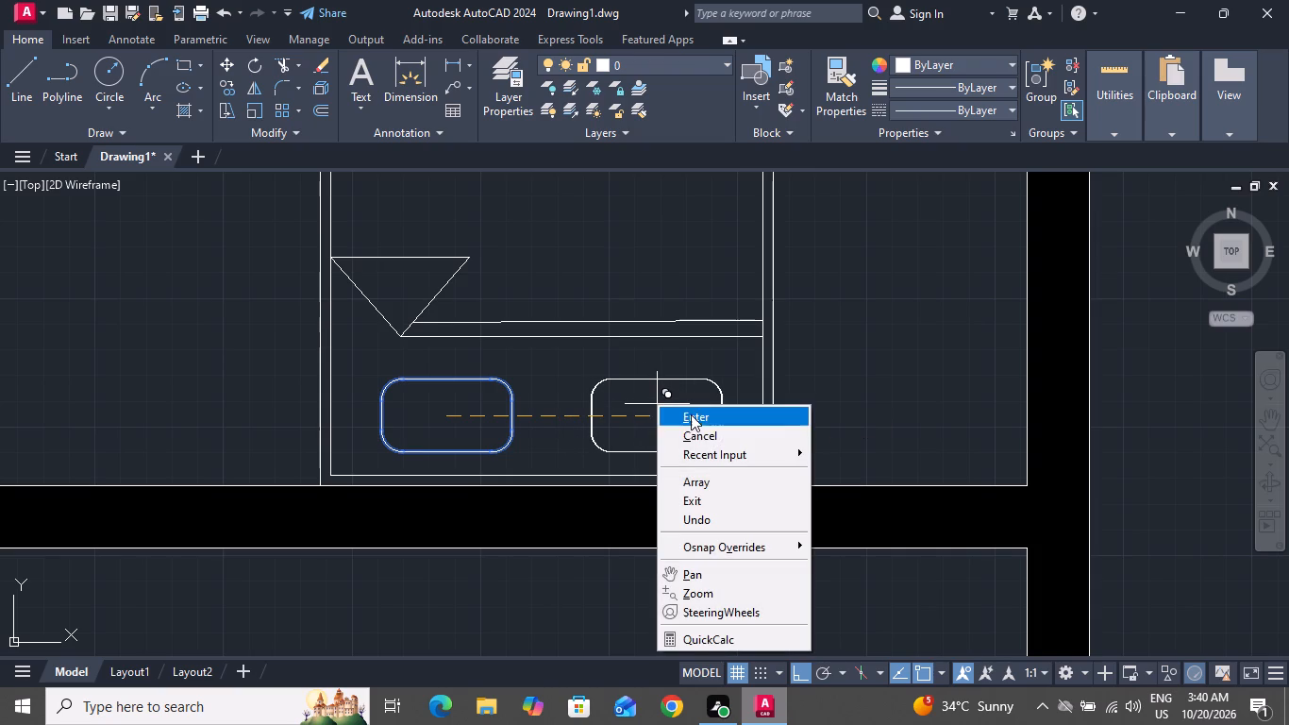
left_click(699, 431)
Draw a rounded nightstand rectangle about 1' by 11" between the bed's right side and the room's right wall.
scroll(670, 445, "down", 2)
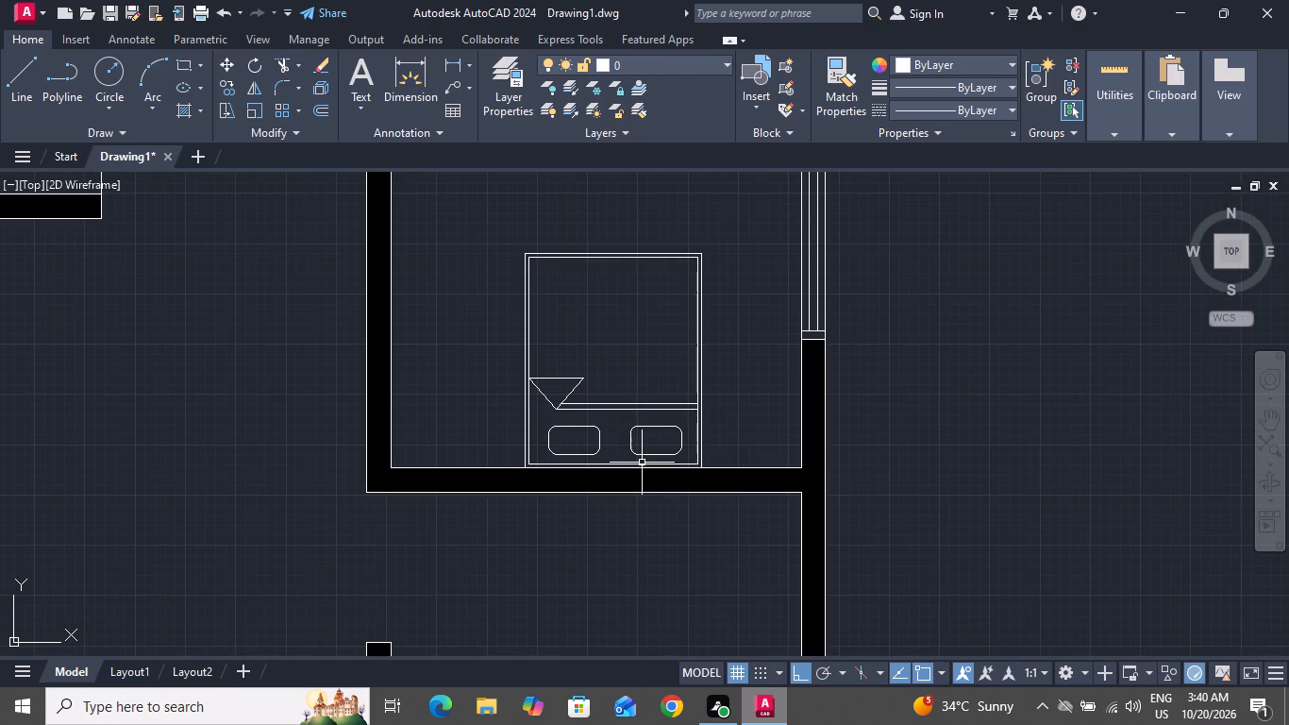
scroll(642, 457, "down", 1)
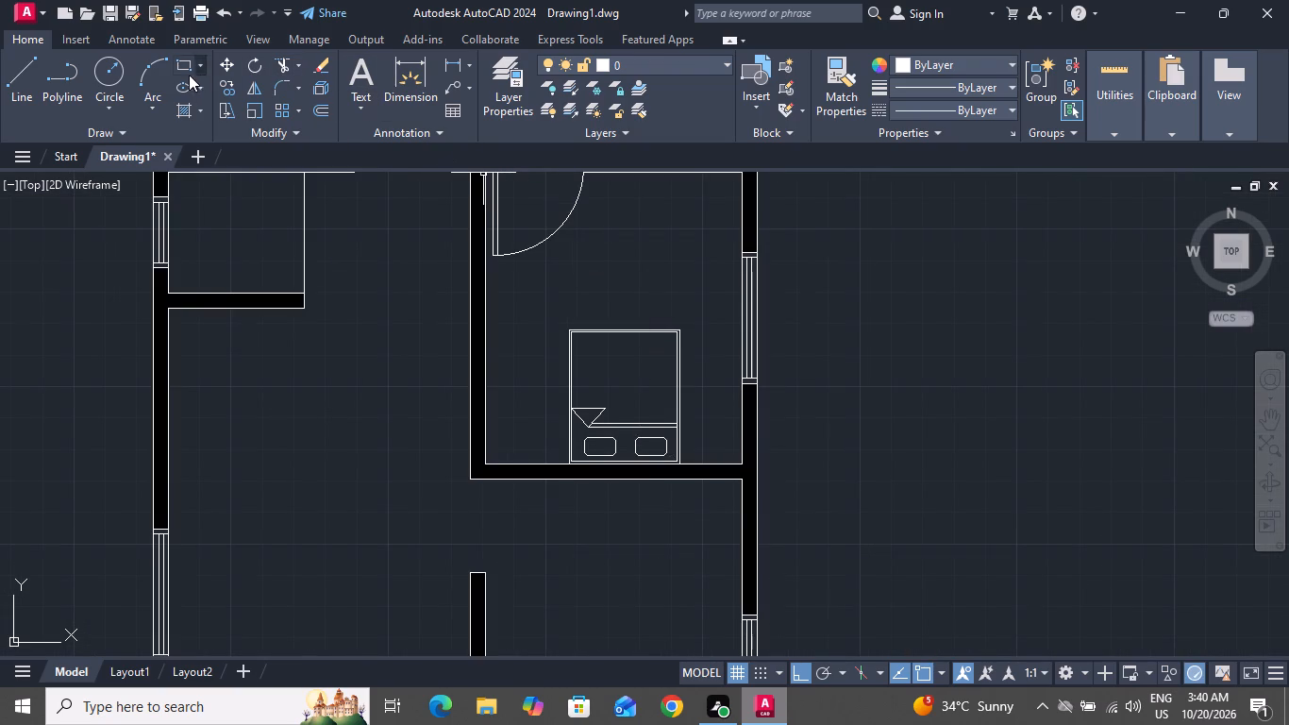
left_click(187, 61)
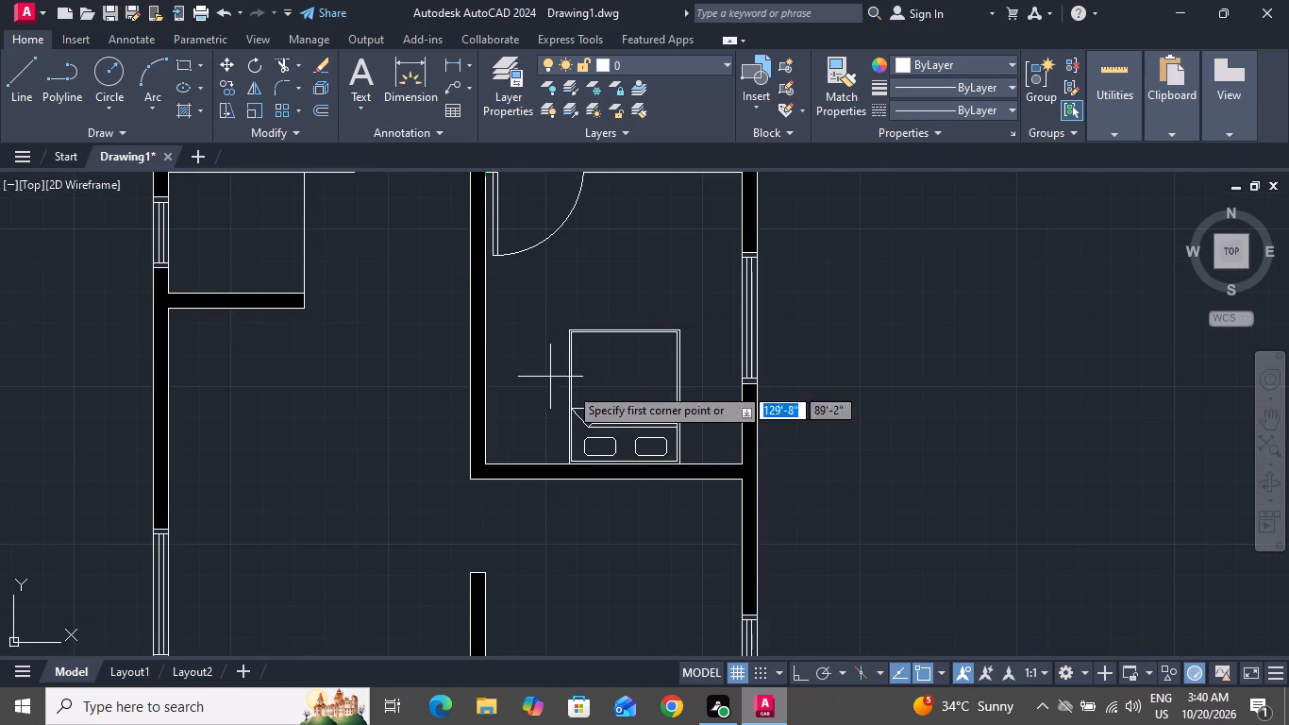
scroll(744, 490, "up", 3)
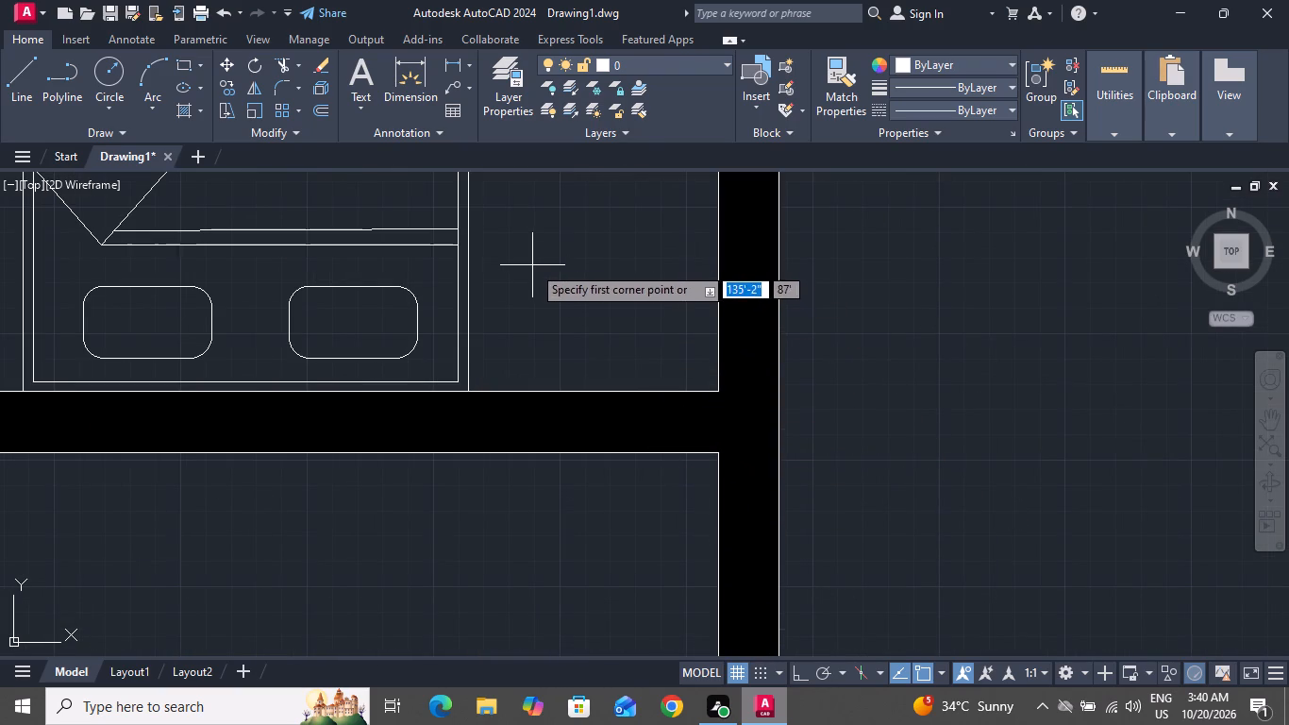
left_click(525, 251)
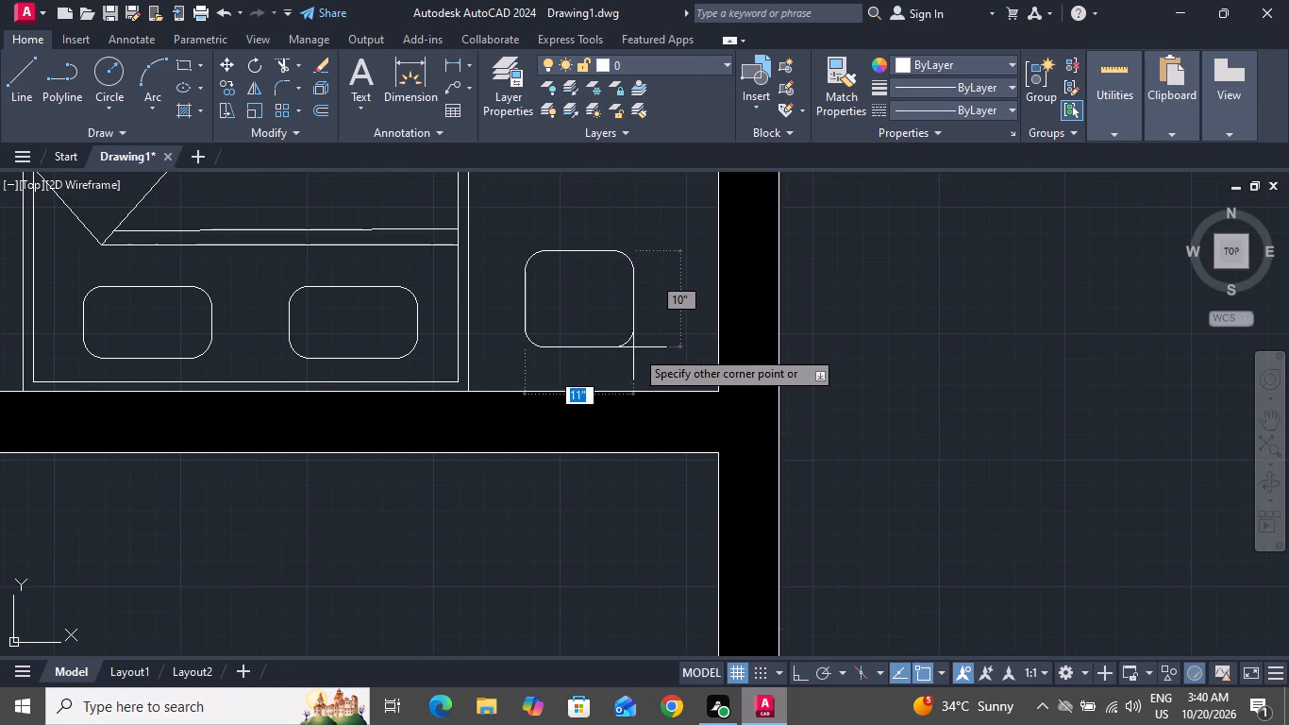
left_click(645, 362)
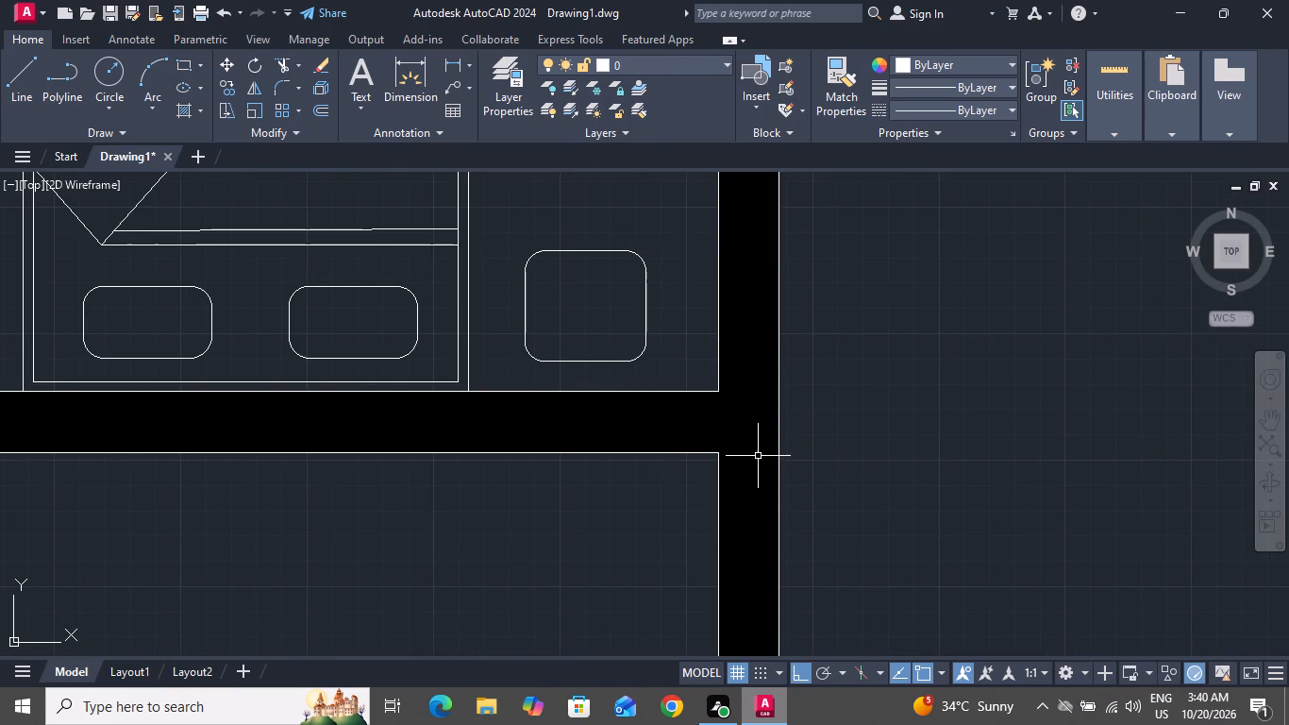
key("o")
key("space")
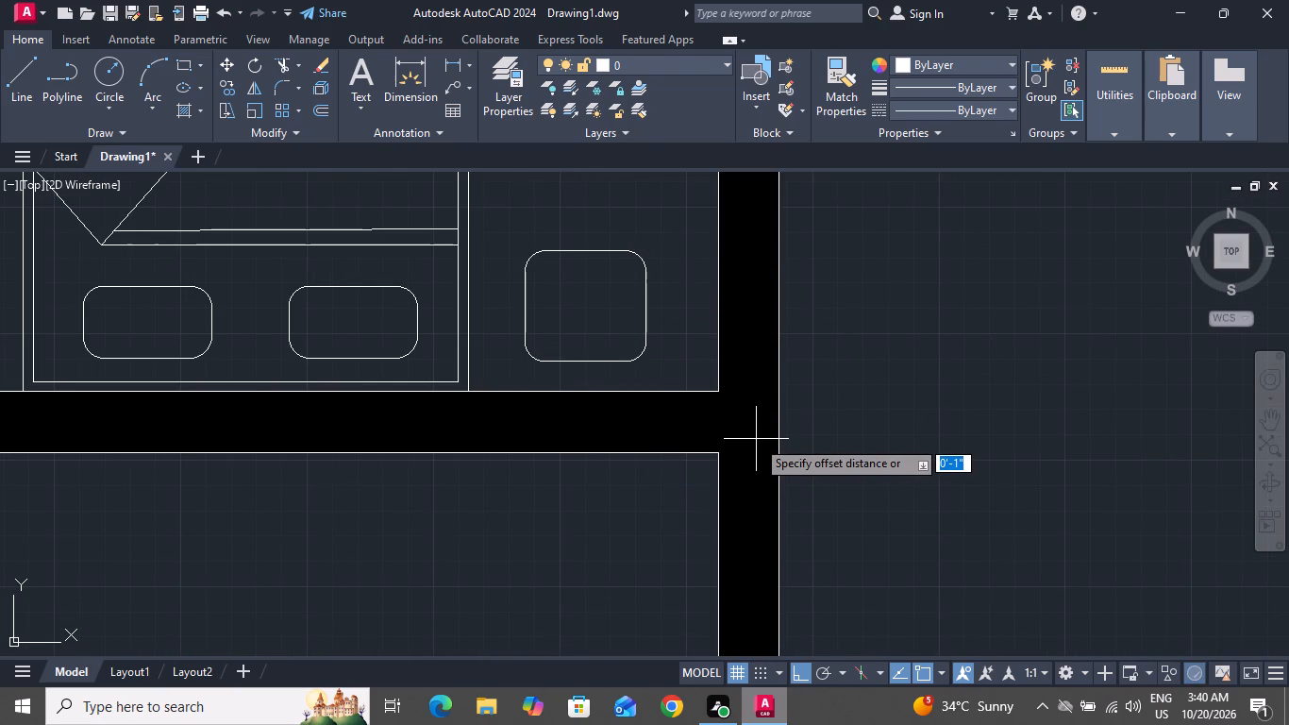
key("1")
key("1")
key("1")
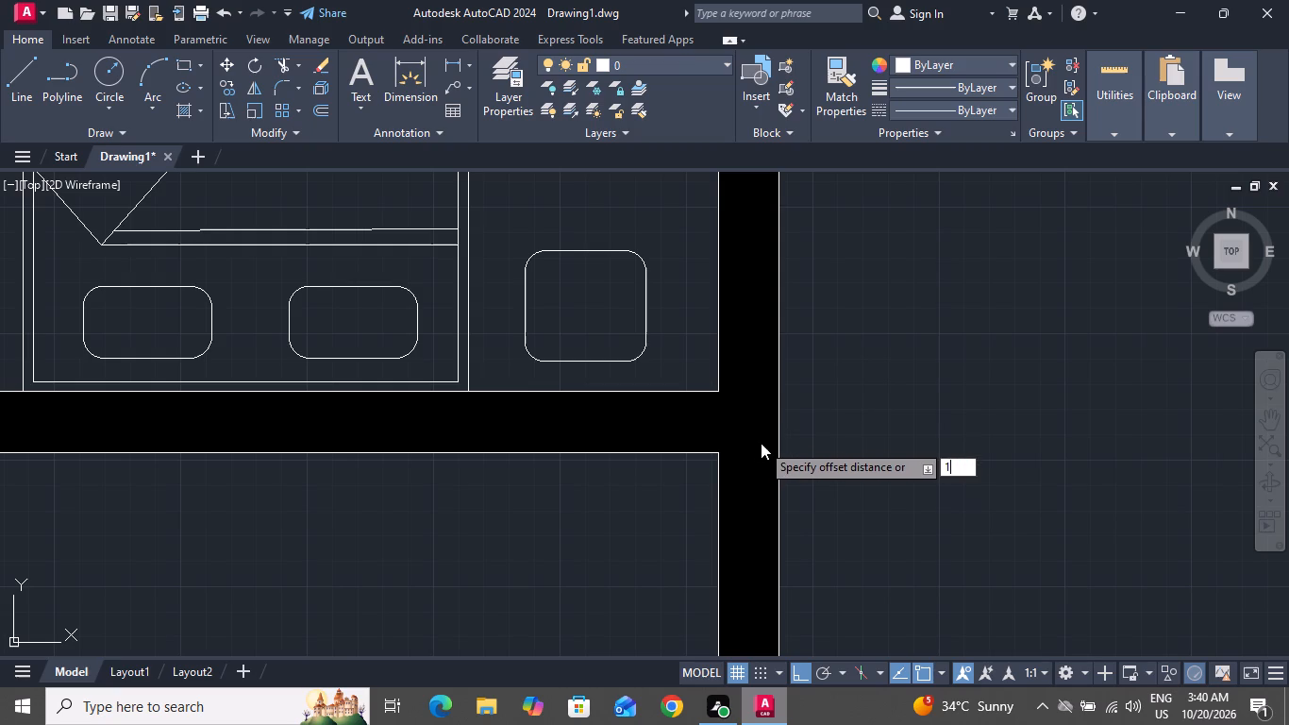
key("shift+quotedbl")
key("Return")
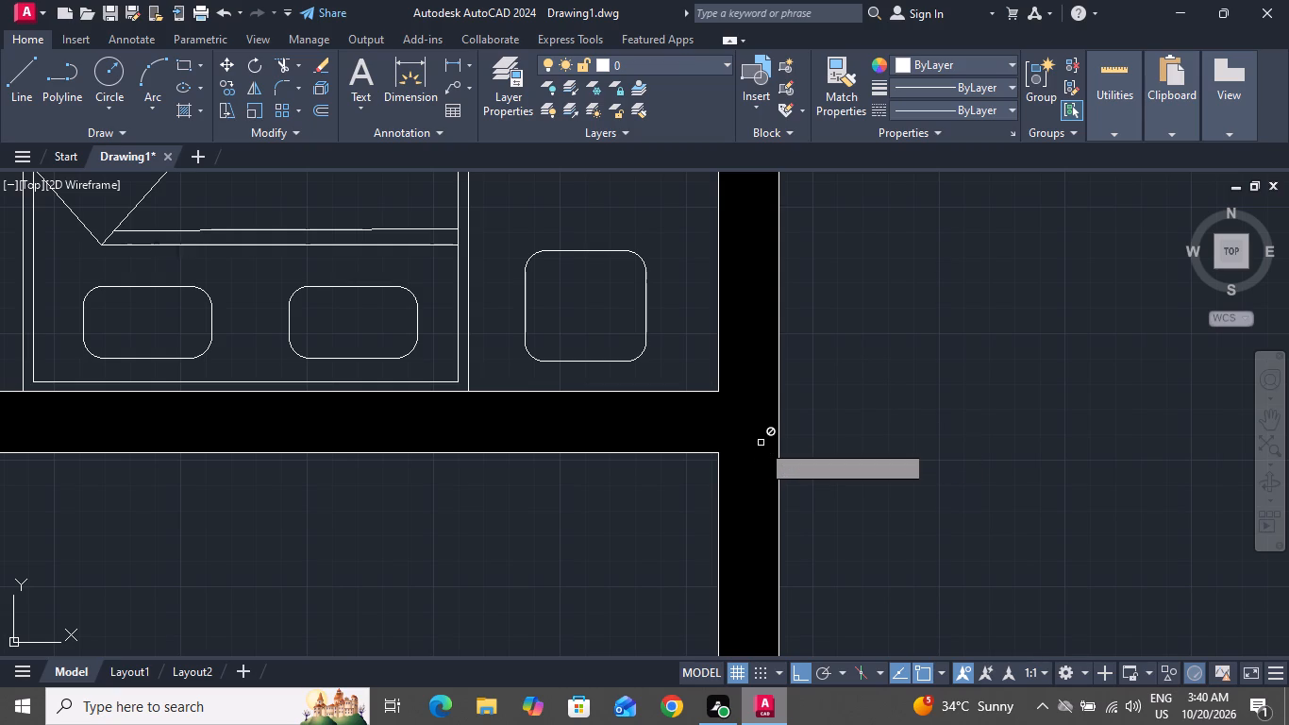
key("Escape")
Offset the nightstand's rounded rectangle 1" inward.
type("O 1")
key("shift+quotedbl")
key("space")
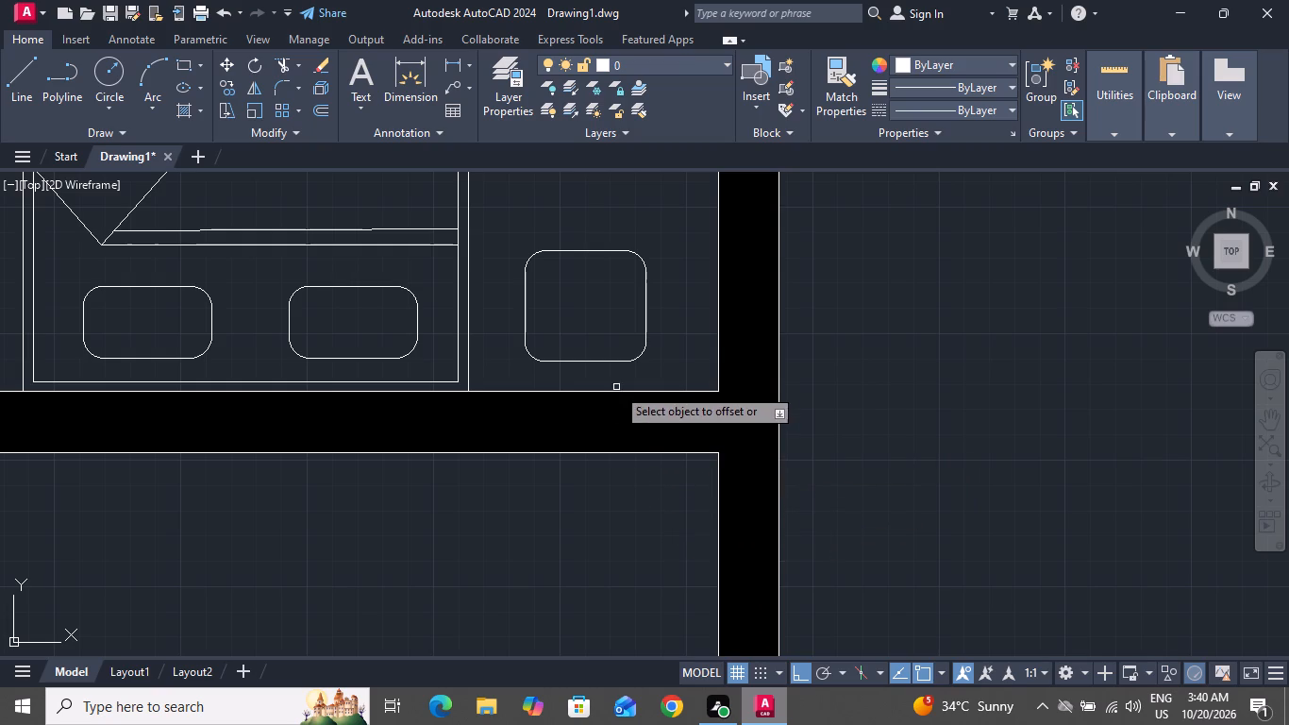
left_click(593, 362)
left_click(592, 349)
scroll(607, 438, "down", 3)
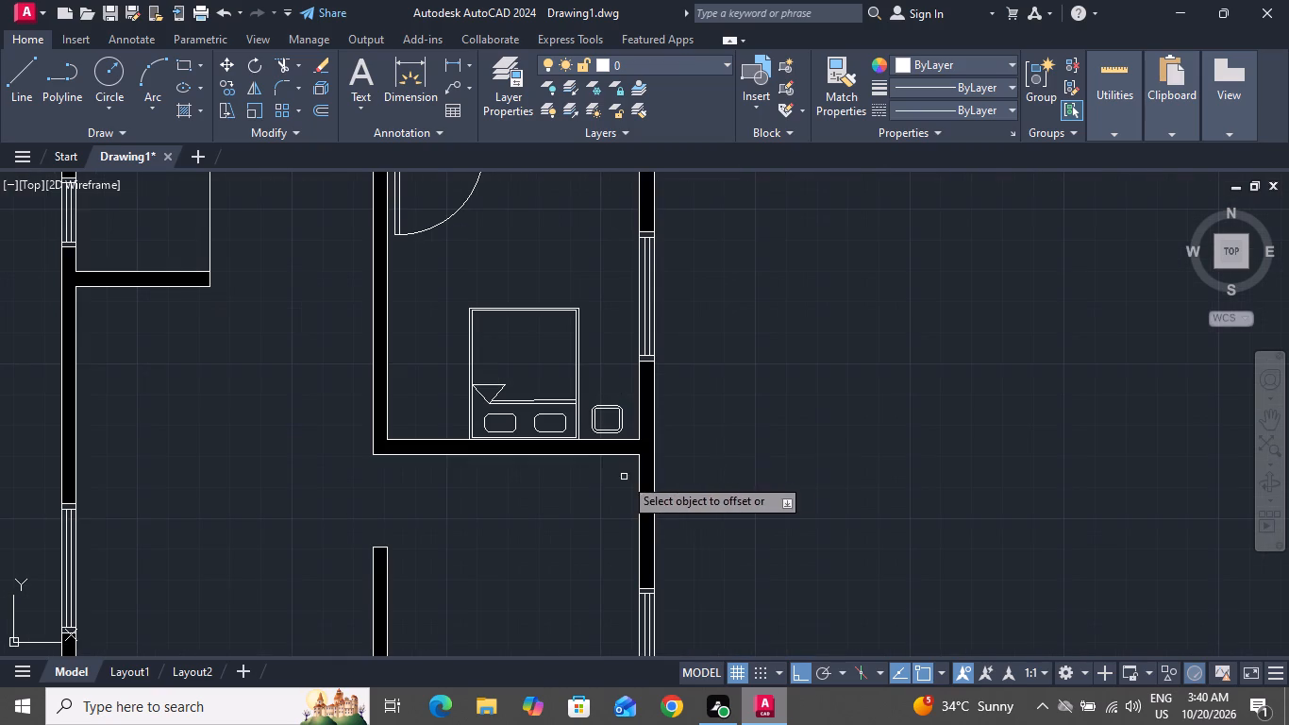
right_click(743, 424)
left_click(782, 460)
Copy both nightstand outlines horizontally about 5'-7" to the left, placing the copy on the bed's other side.
scroll(630, 418, "up", 2)
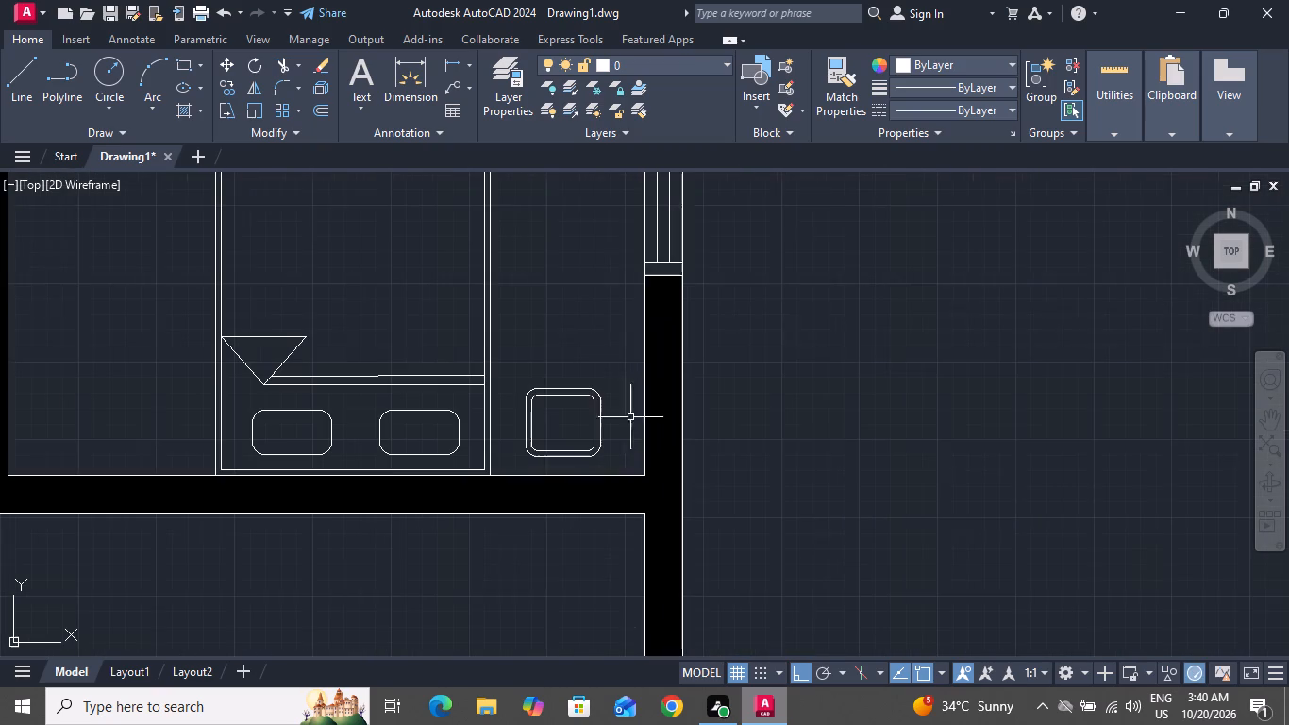
left_click(623, 376)
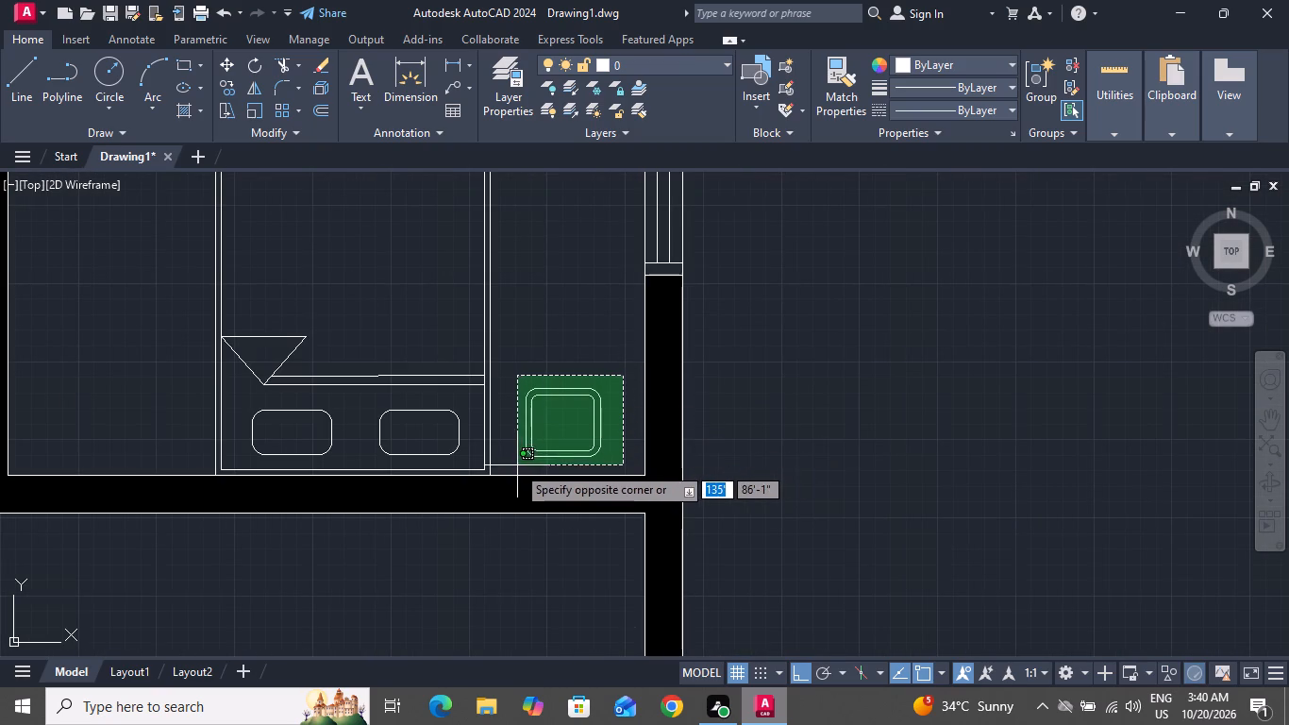
left_click(516, 465)
left_click(224, 90)
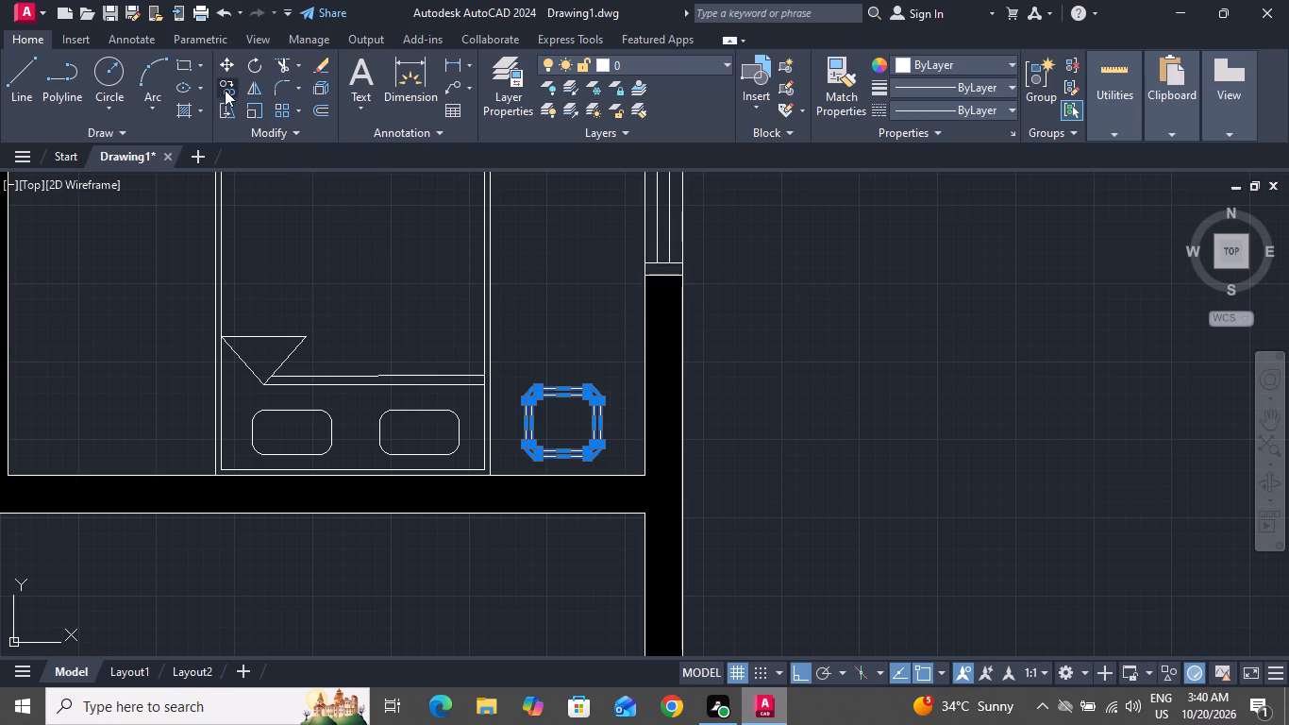
left_click(559, 428)
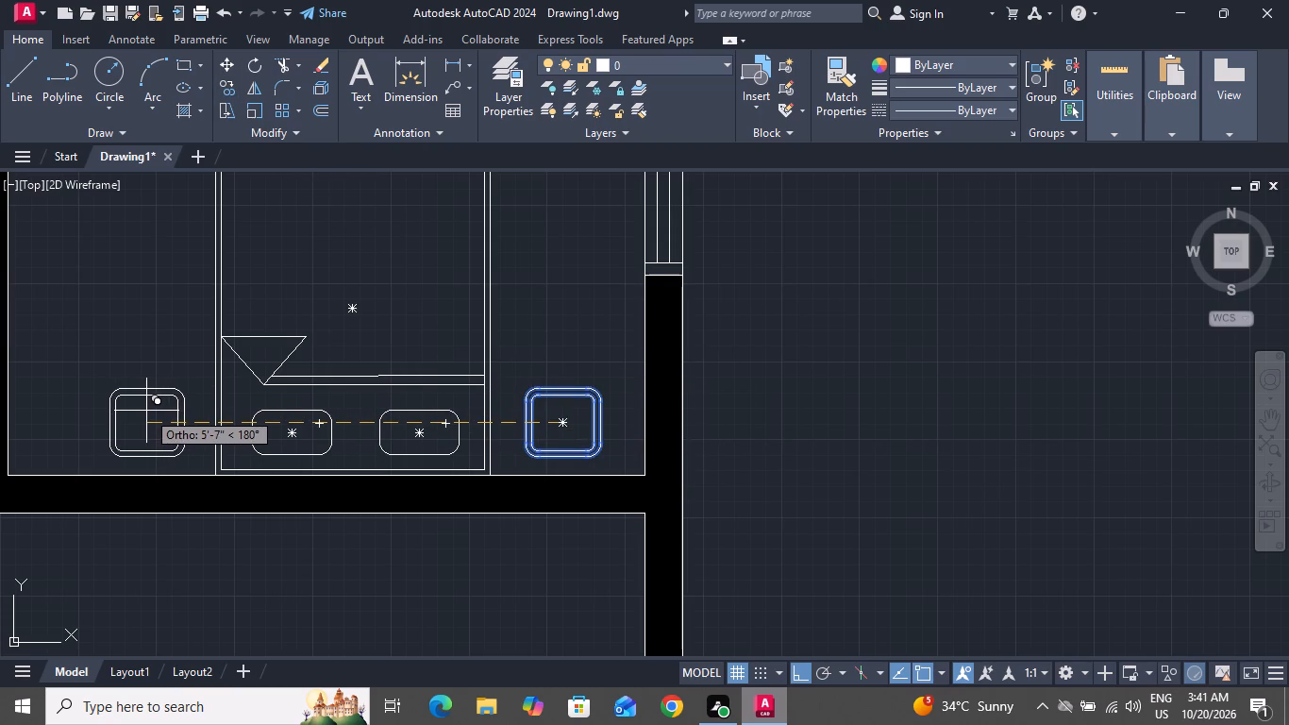
left_click(146, 411)
right_click(150, 410)
left_click(178, 440)
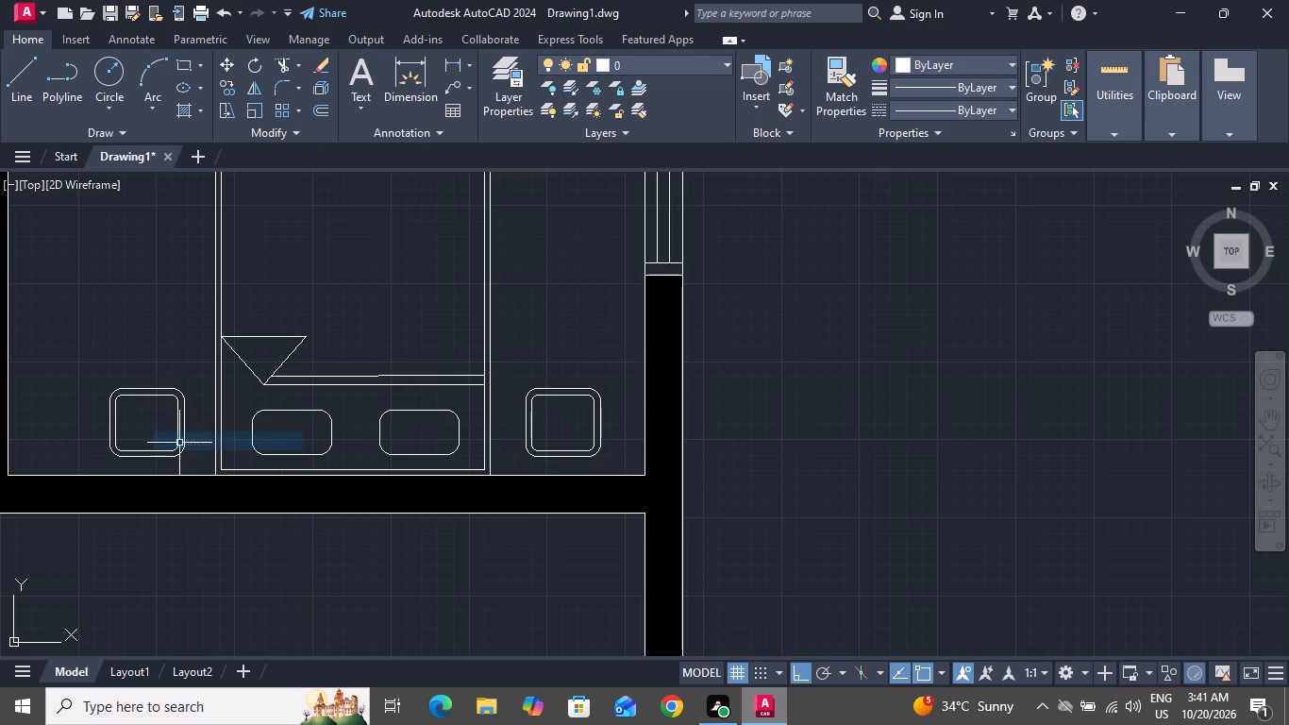
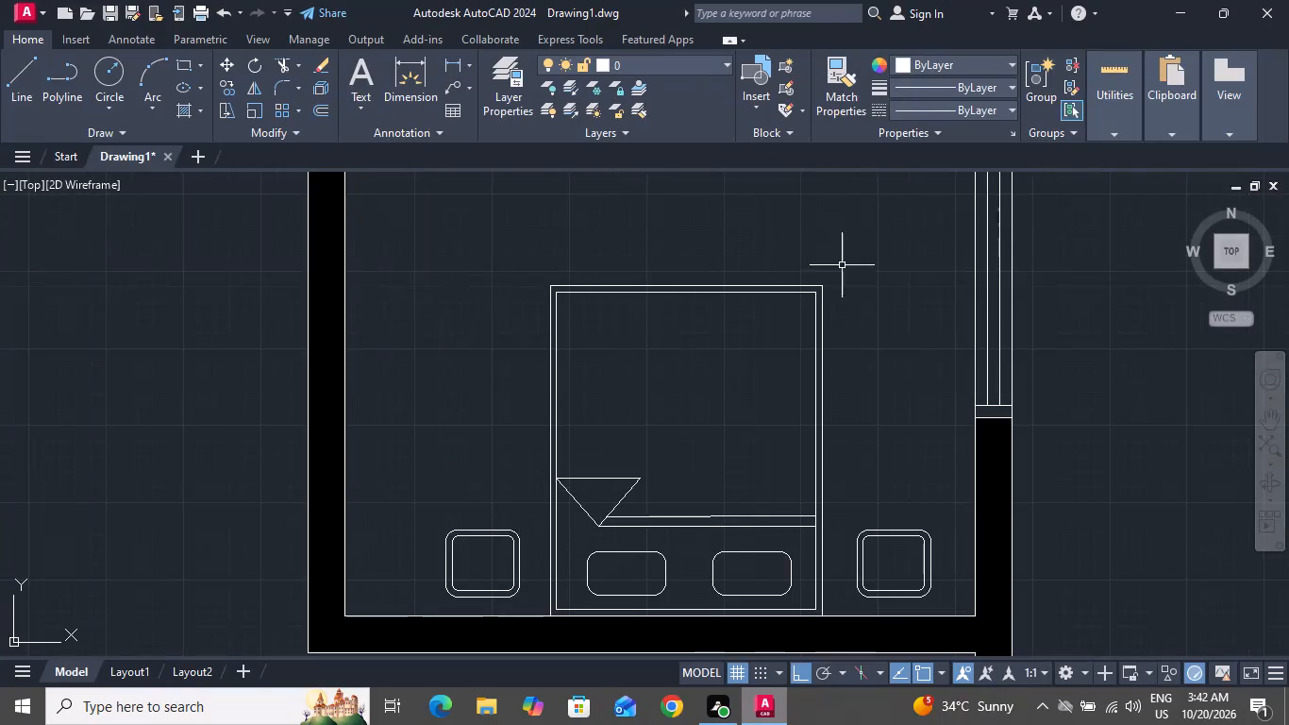
Change the colour of the bed, blanket, pillows and both nightstands in the lower-right bedroom to 122,175,223.
left_click(916, 273)
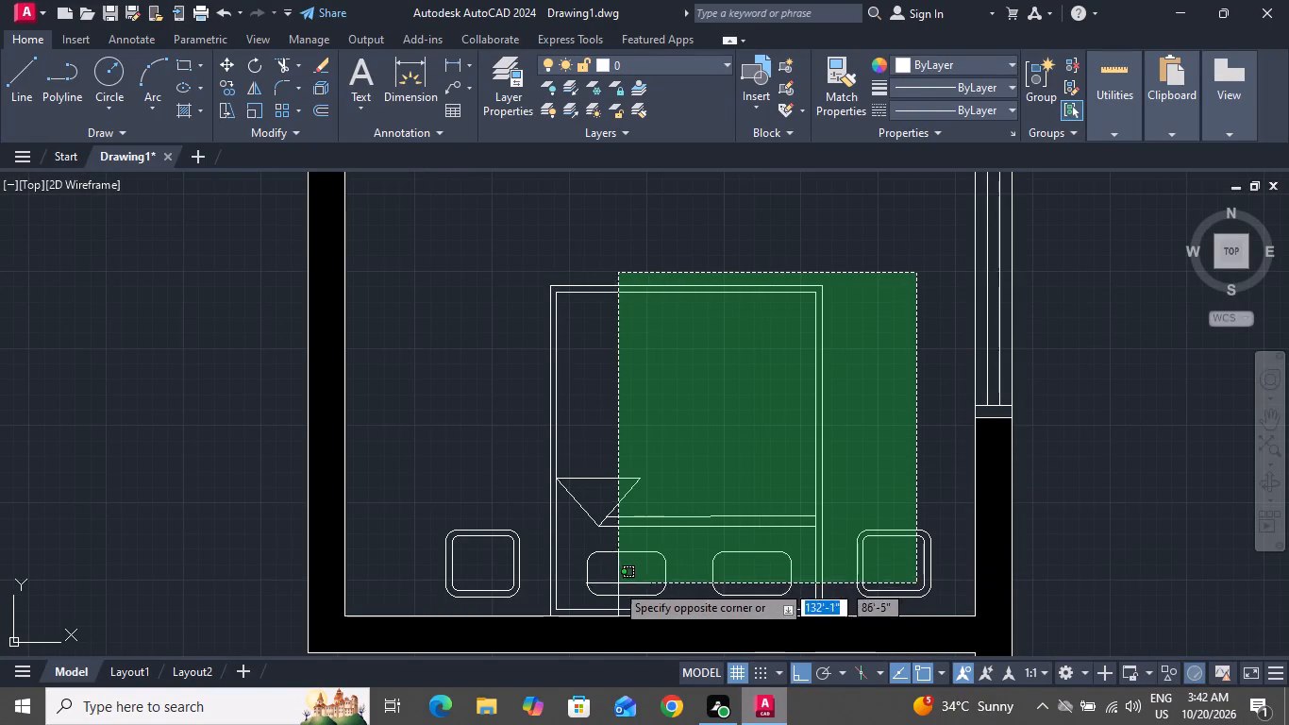
left_click(457, 609)
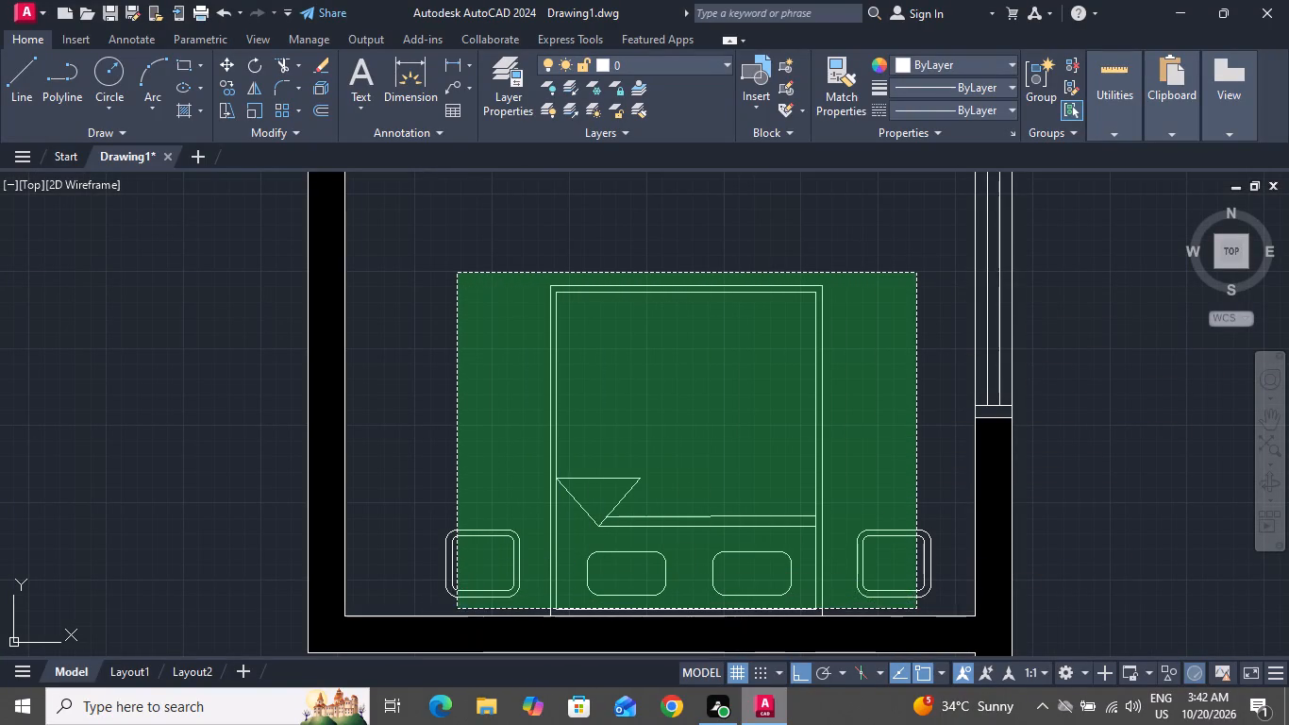
scroll(578, 608, "up", 2)
scroll(578, 610, "down", 1)
scroll(673, 431, "down", 3)
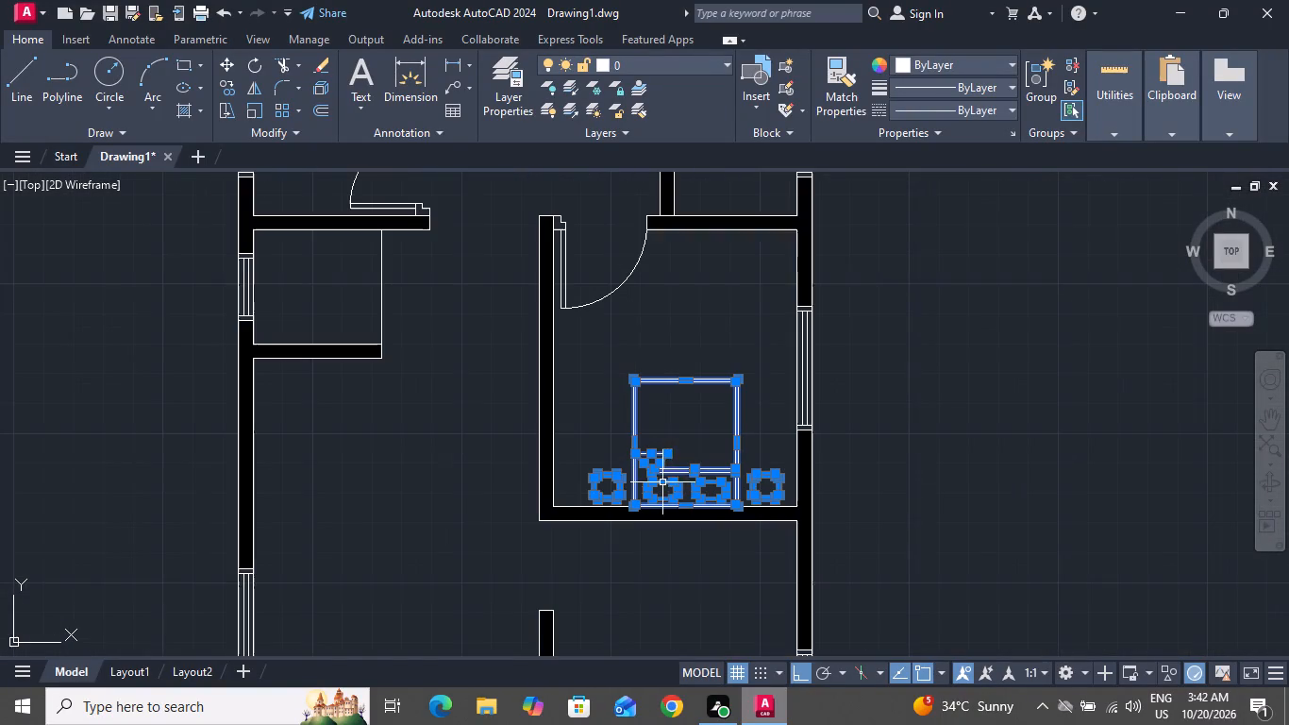
left_click(963, 61)
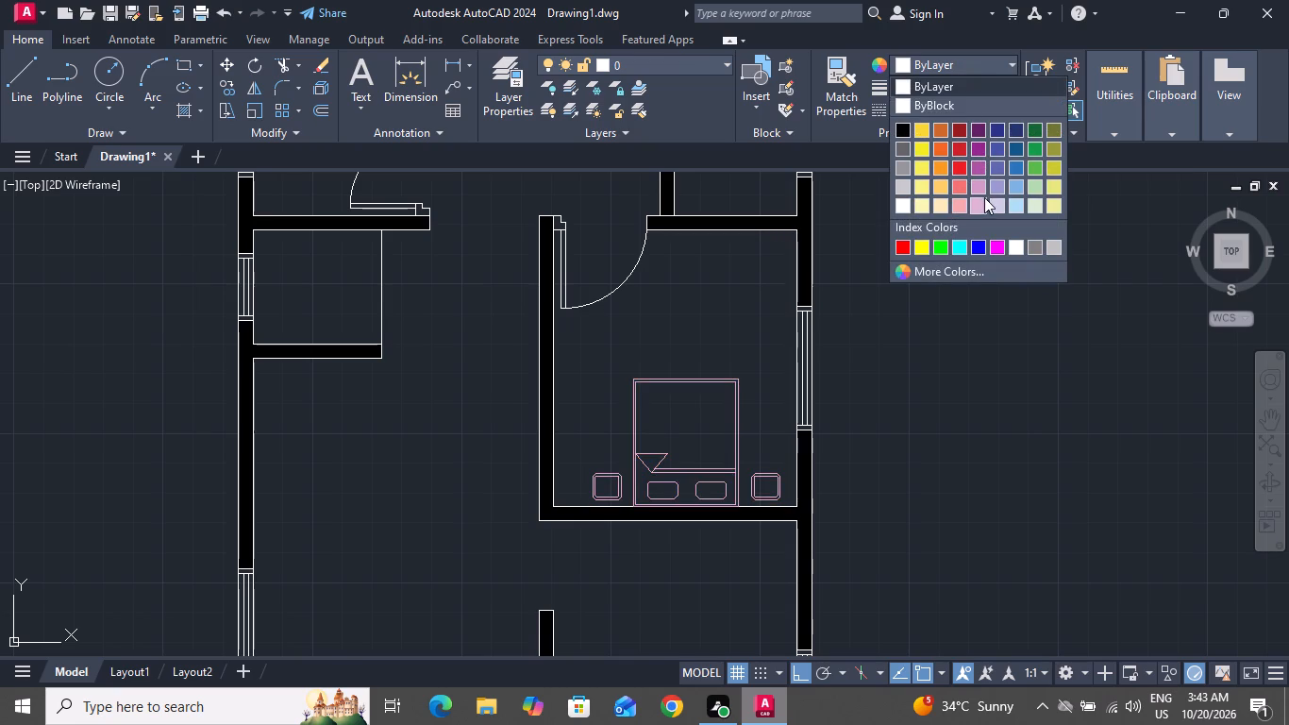
left_click(1012, 184)
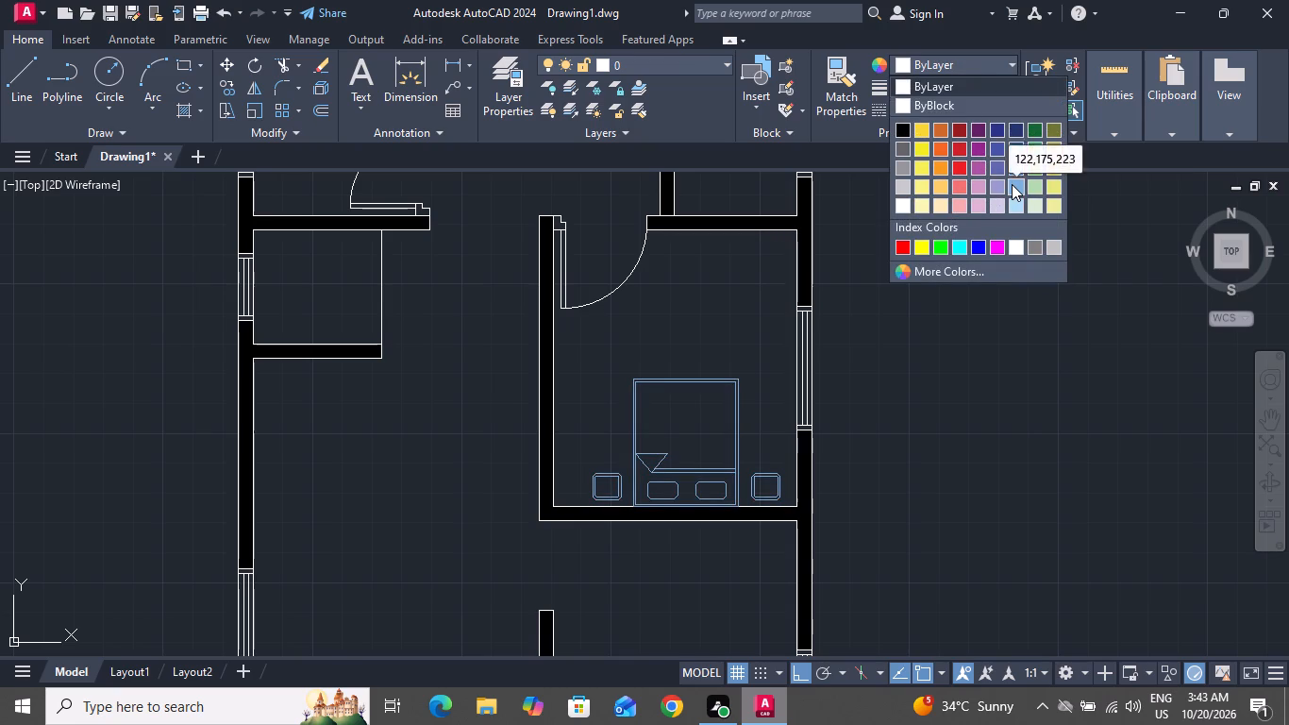
key("Escape")
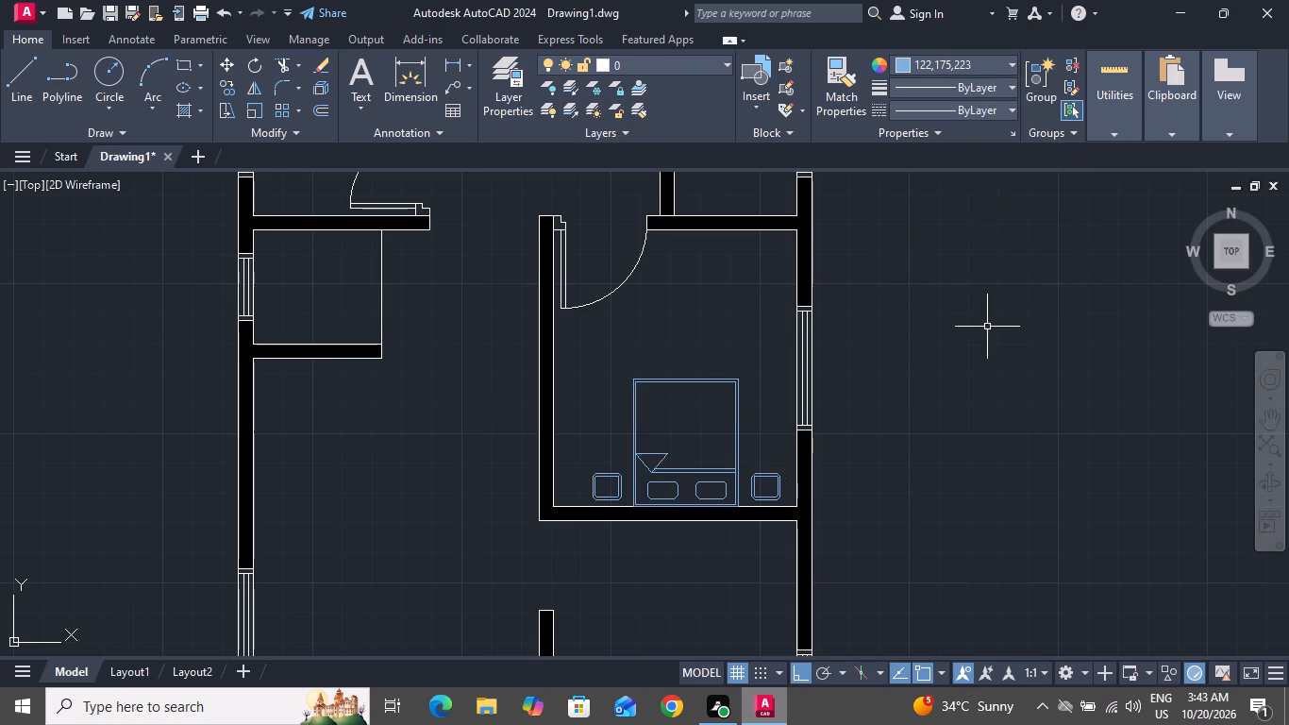
Draw a long, narrow rounded rectangle as a TV console along the lower-right bedroom's upper wall, between the door and the window wall.
scroll(958, 361, "down", 3)
scroll(912, 282, "up", 2)
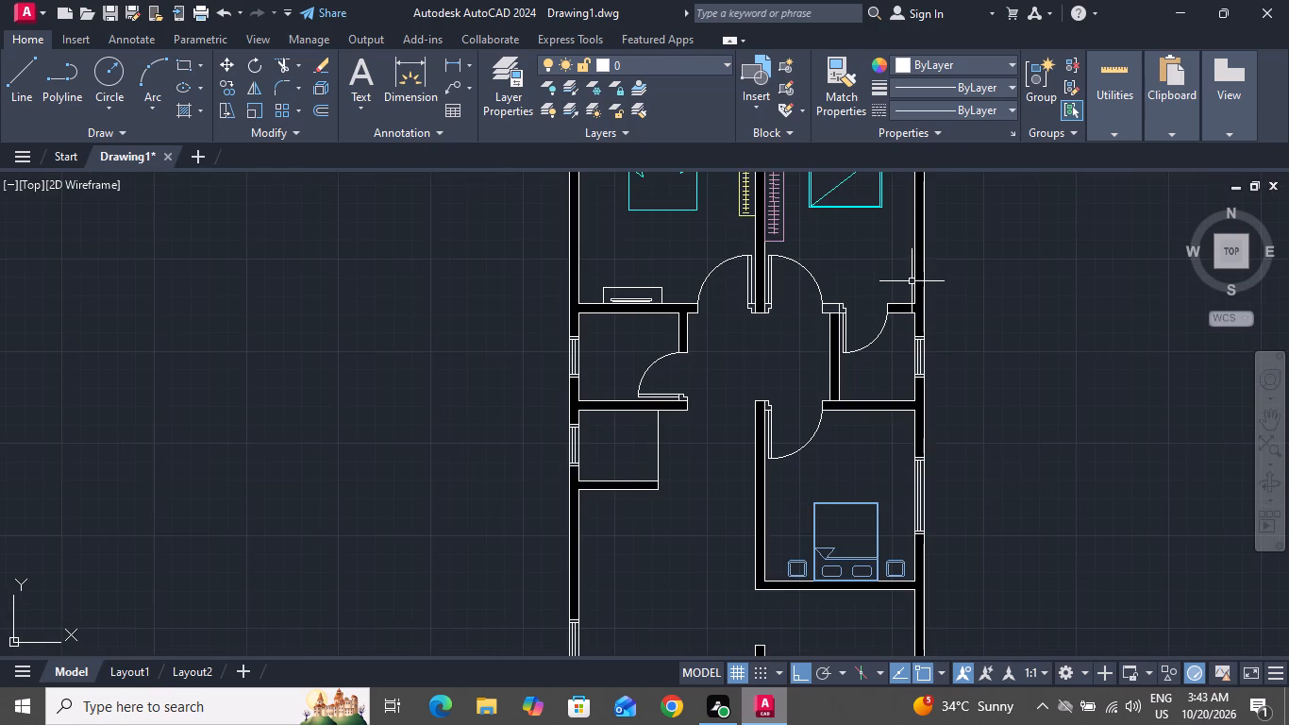
left_click(181, 68)
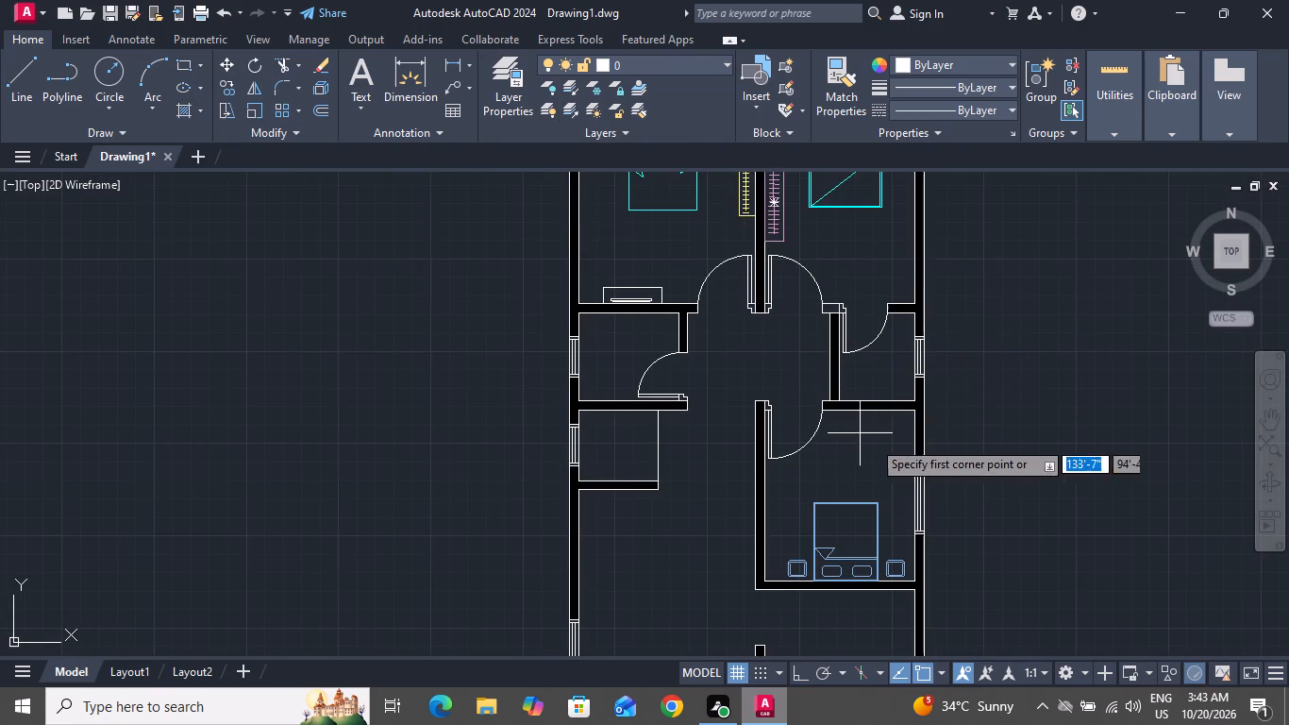
scroll(886, 453, "down", 1)
scroll(886, 453, "up", 2)
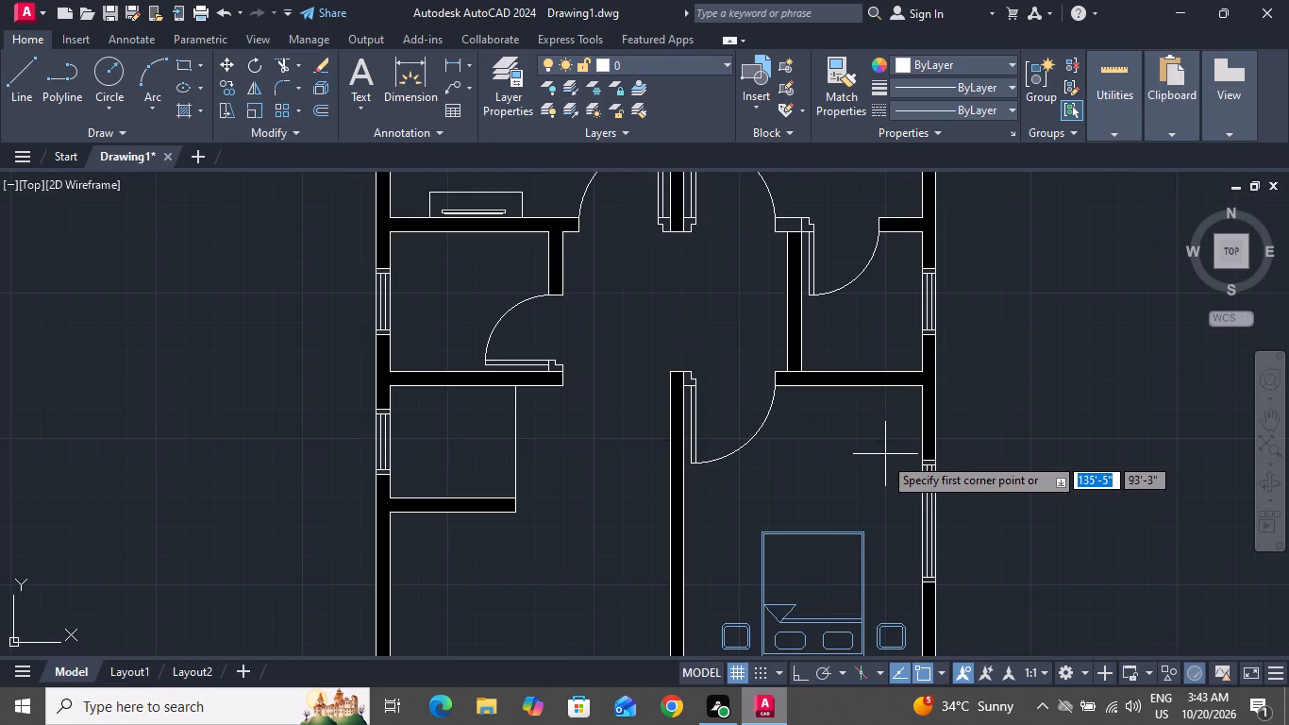
scroll(811, 389, "up", 2)
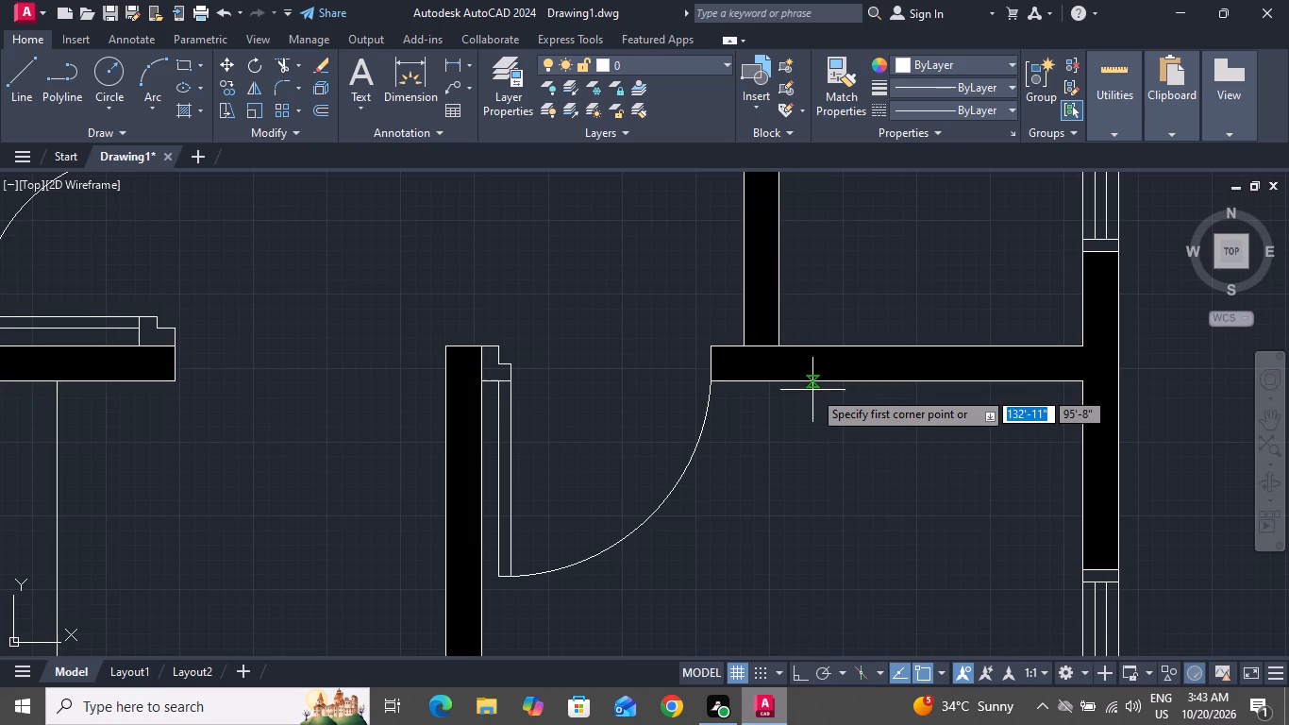
left_click(784, 384)
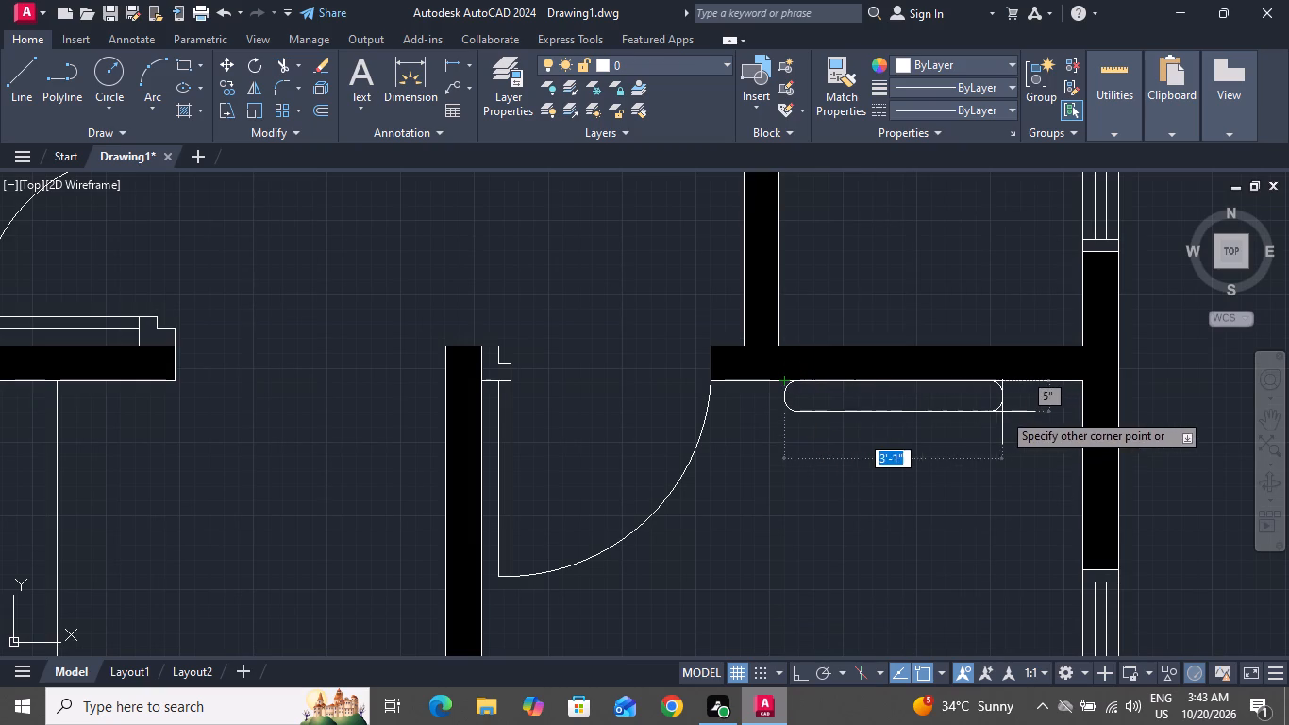
left_click(1031, 416)
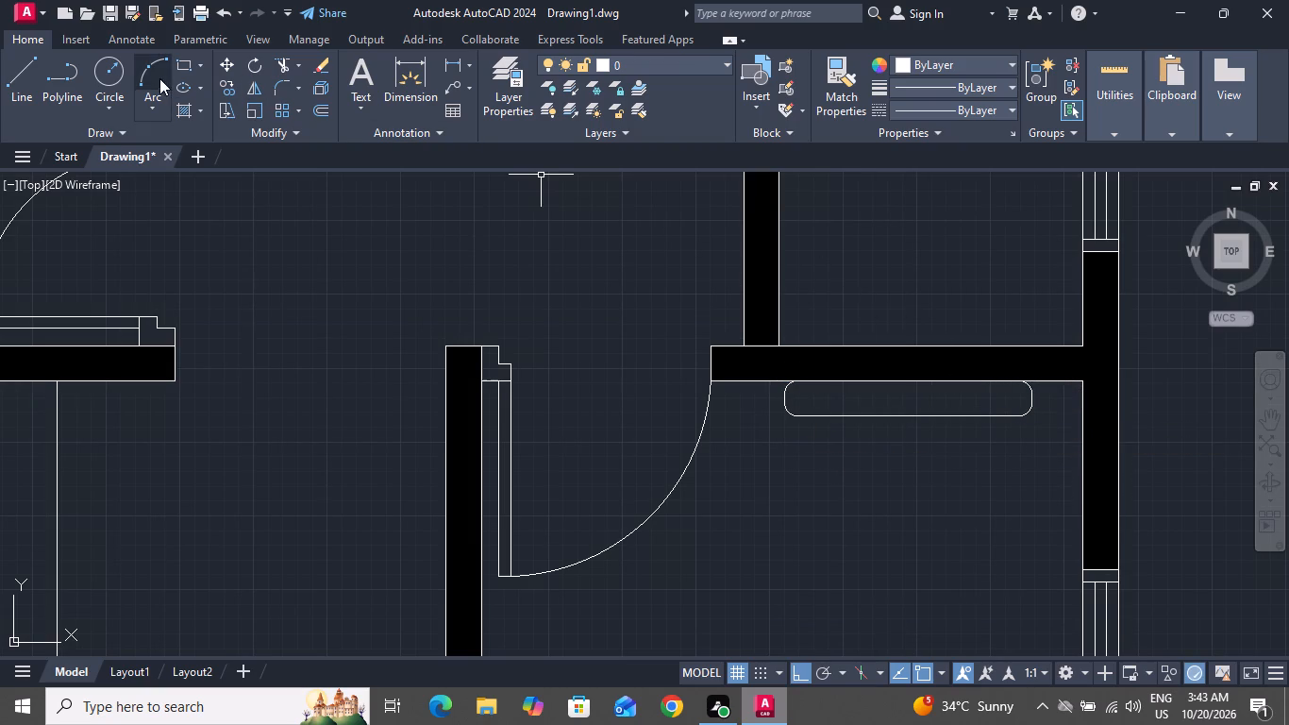
Draw a thin rectangle about 1" deep lengthwise inside the rounded console as the TV screen.
left_click(184, 65)
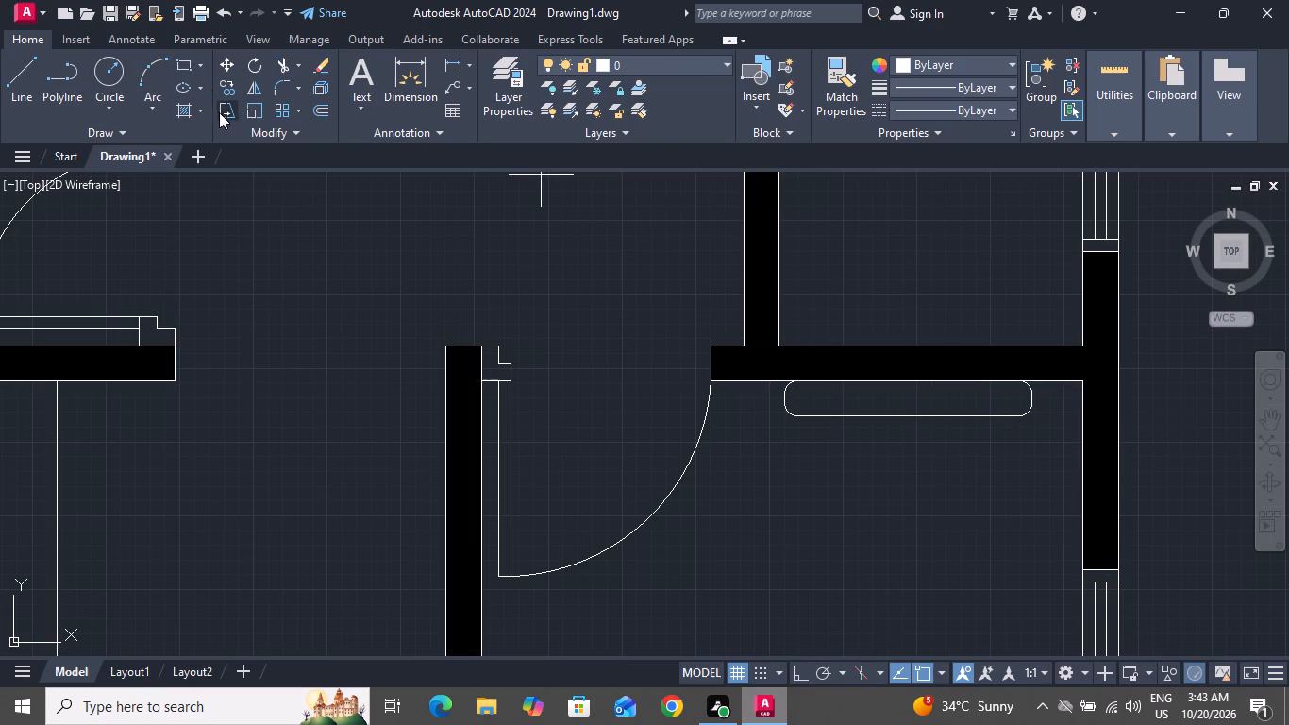
scroll(929, 401, "up", 1)
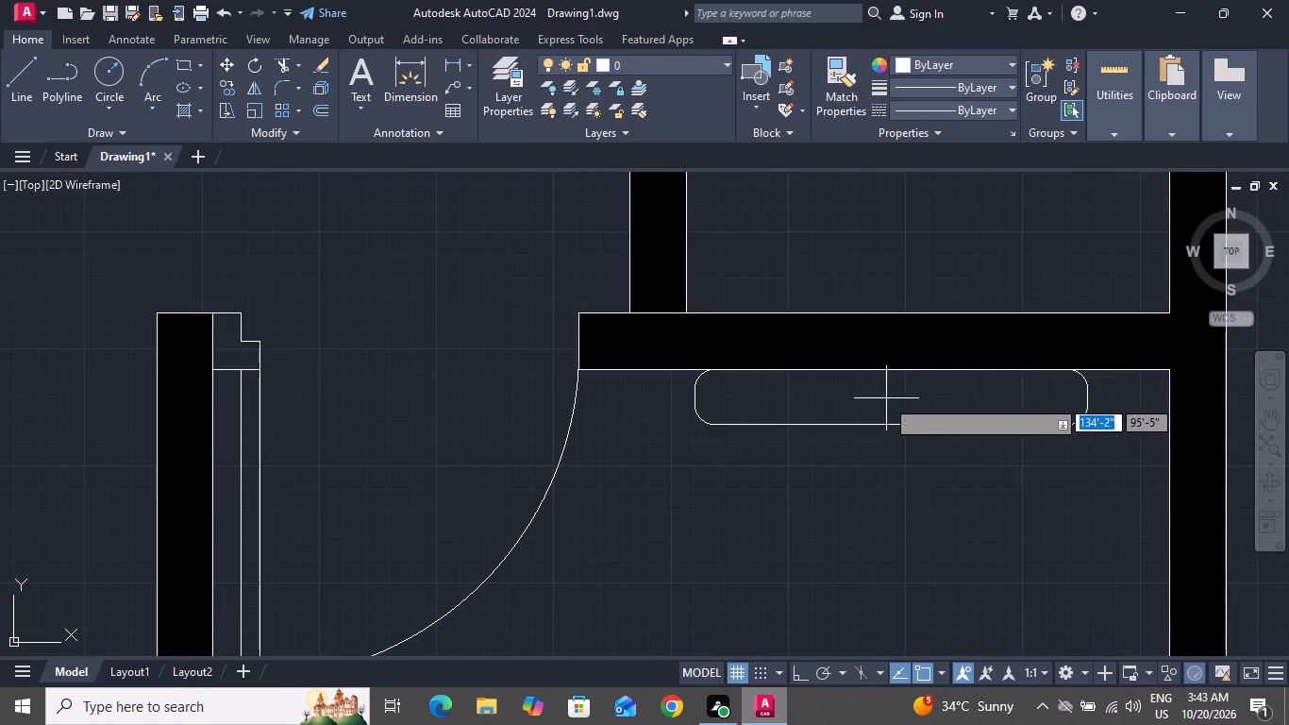
left_click(754, 396)
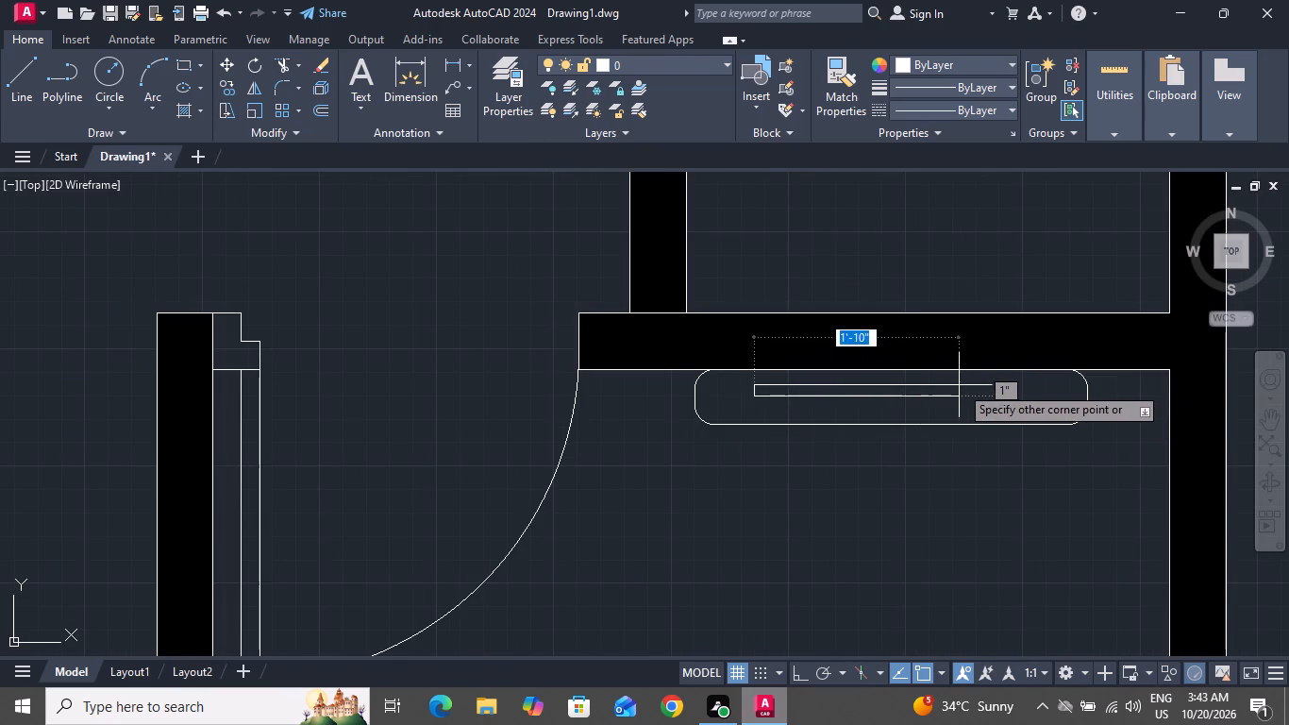
left_click(1021, 406)
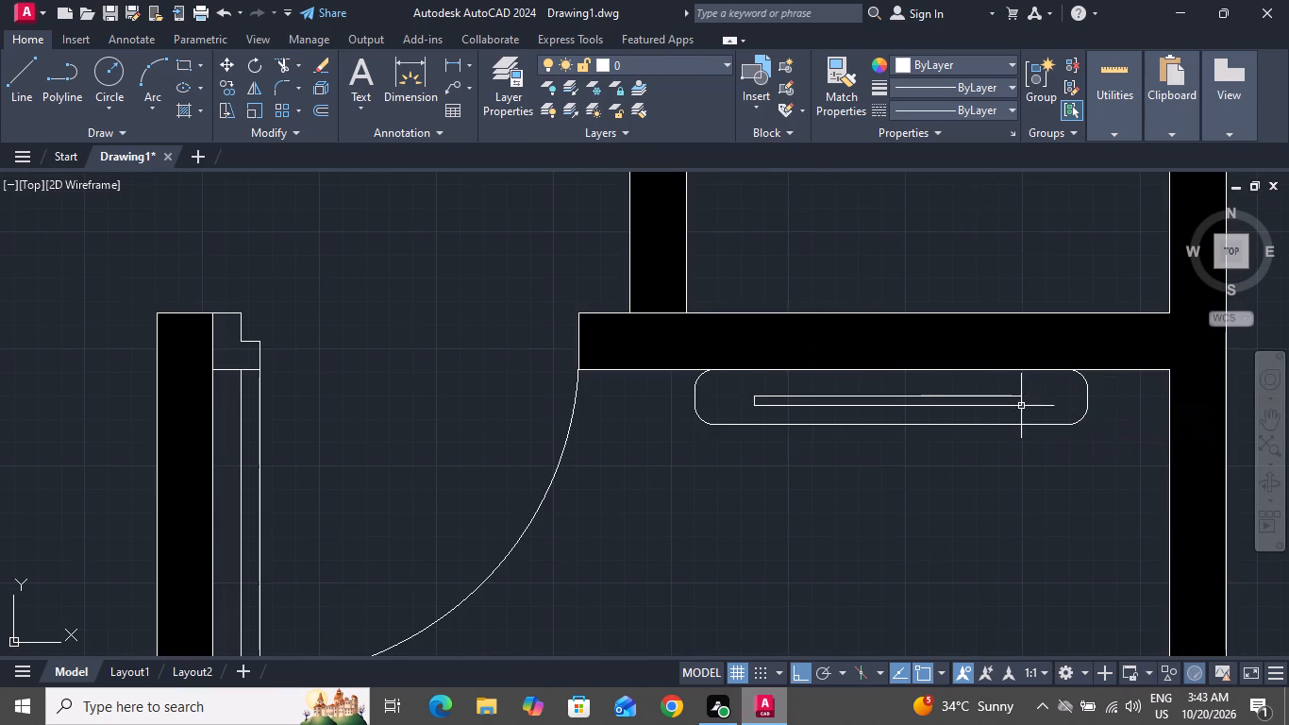
Draw the TV's back as lines with slanted ends and a long edge of about 1'-11", on the thin rectangle's wall-facing edge.
left_click(30, 69)
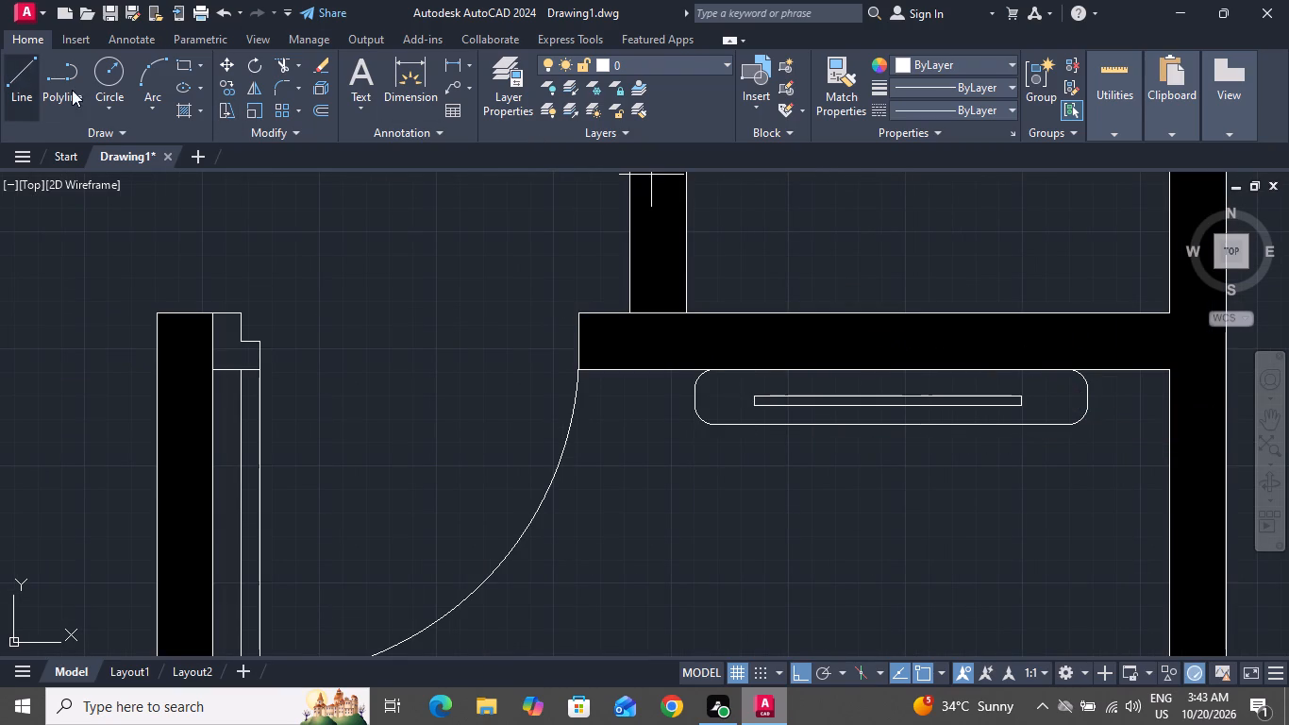
scroll(746, 329, "up", 2)
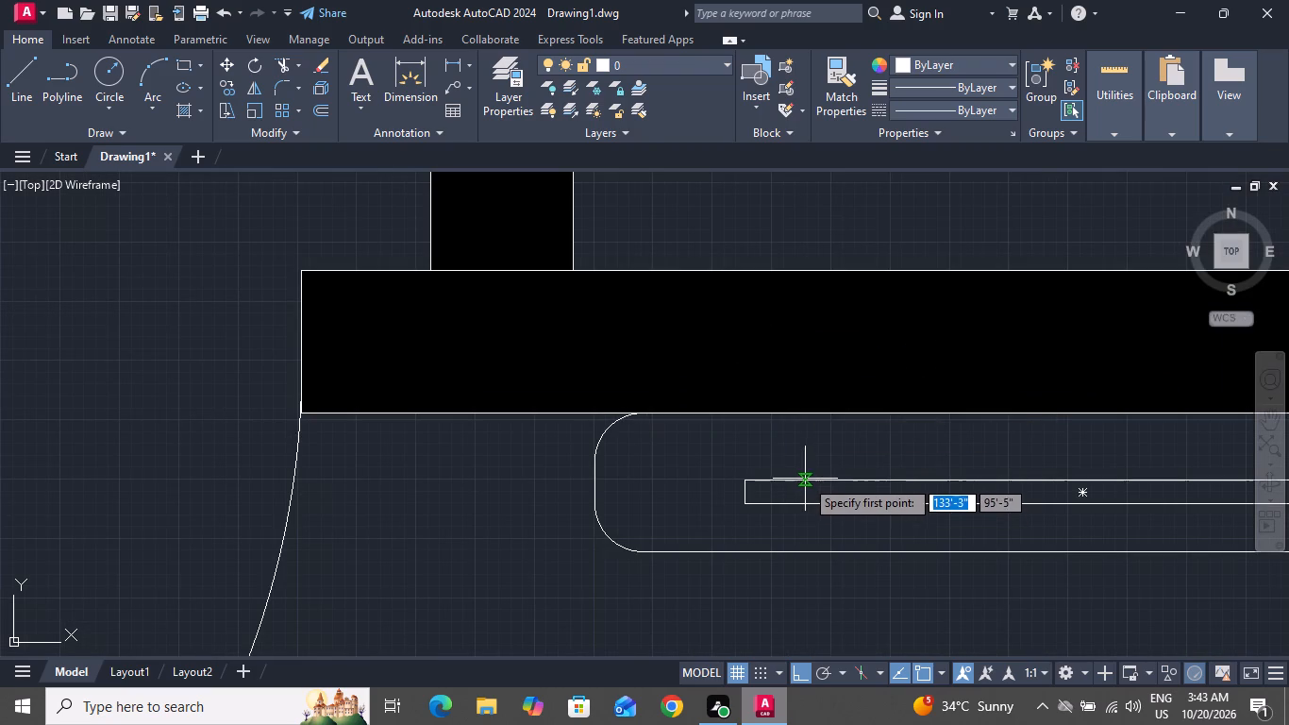
left_click(807, 481)
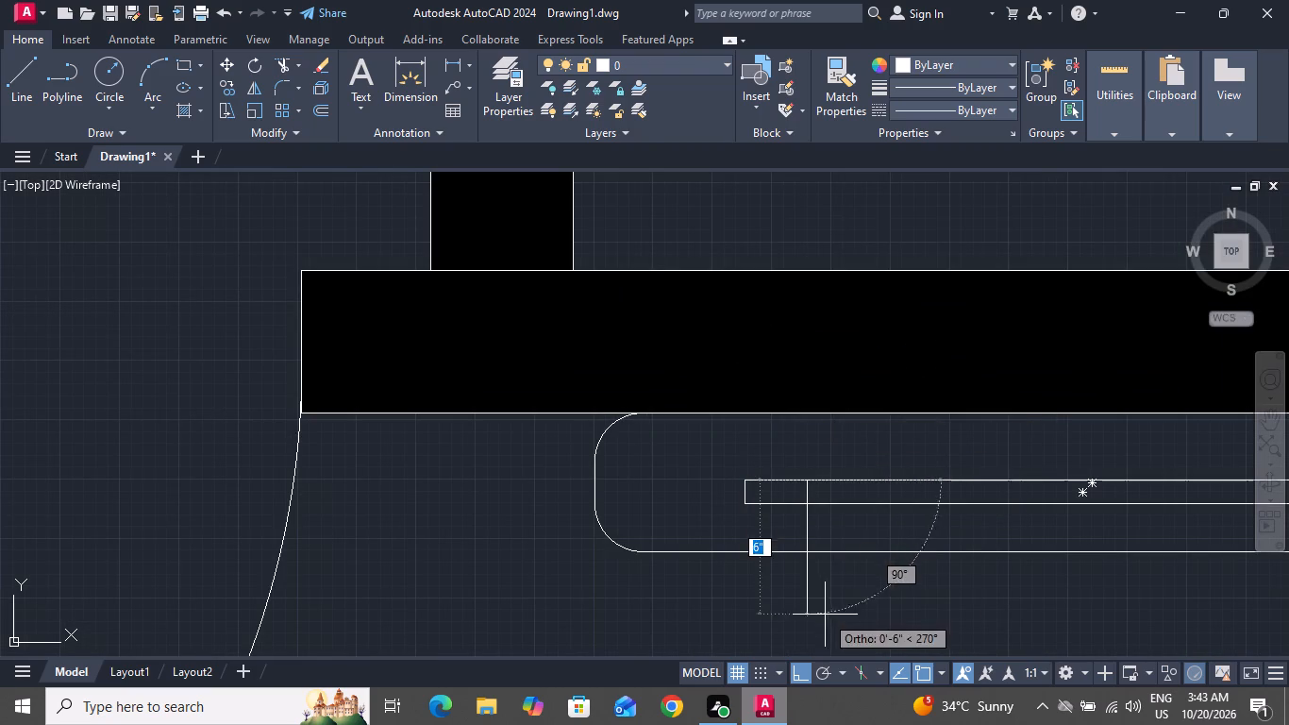
left_click(808, 669)
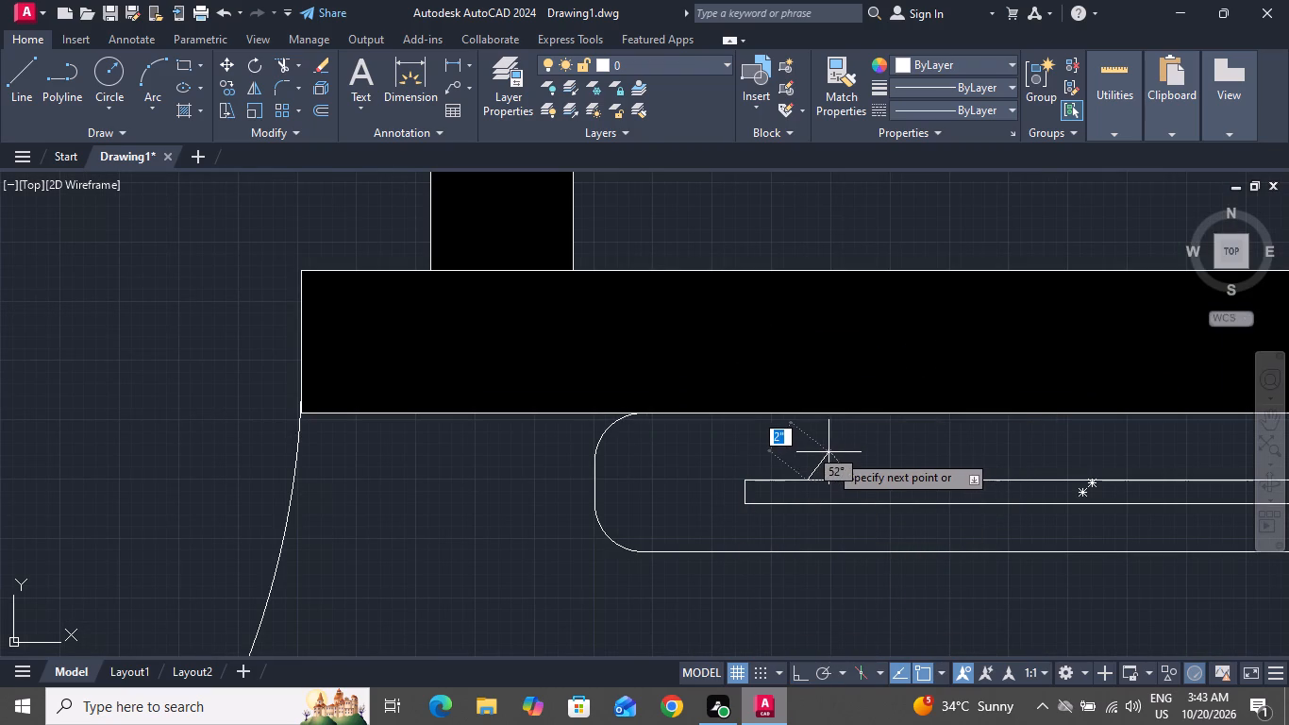
left_click(823, 455)
scroll(951, 435, "down", 1)
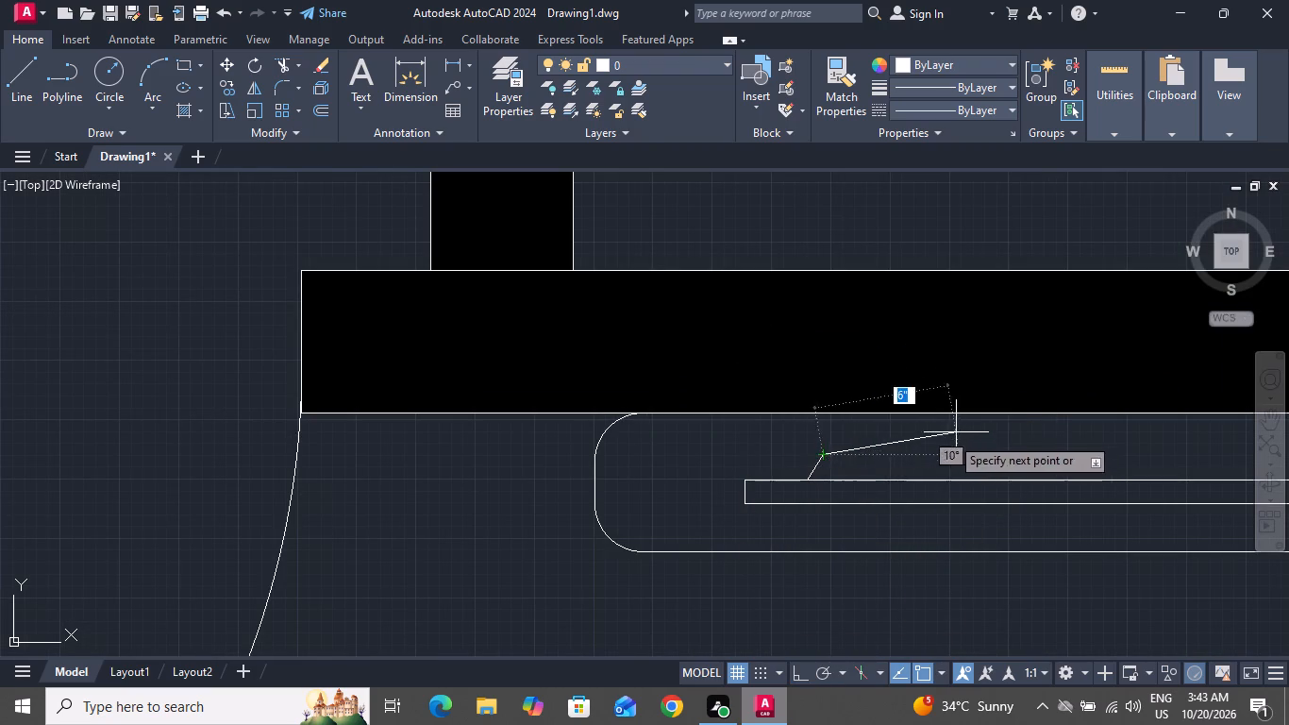
scroll(945, 438, "down", 2)
scroll(1064, 431, "up", 4)
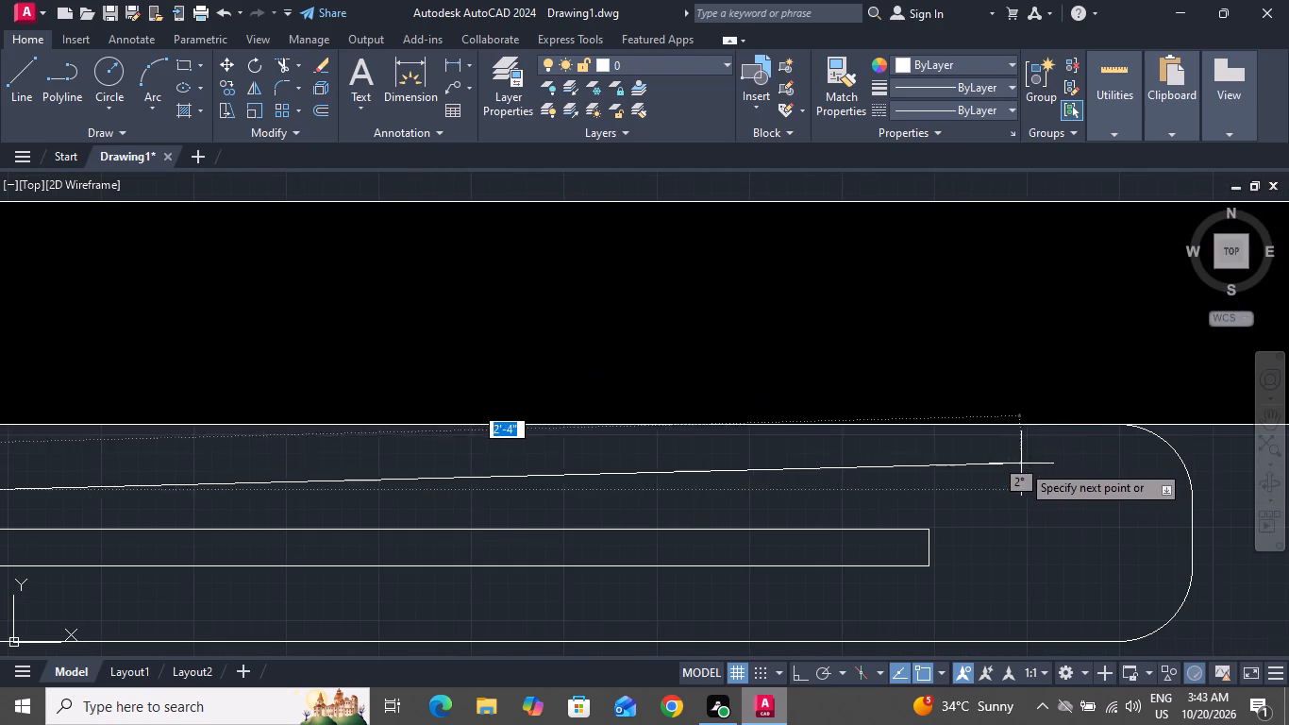
scroll(922, 494, "down", 1)
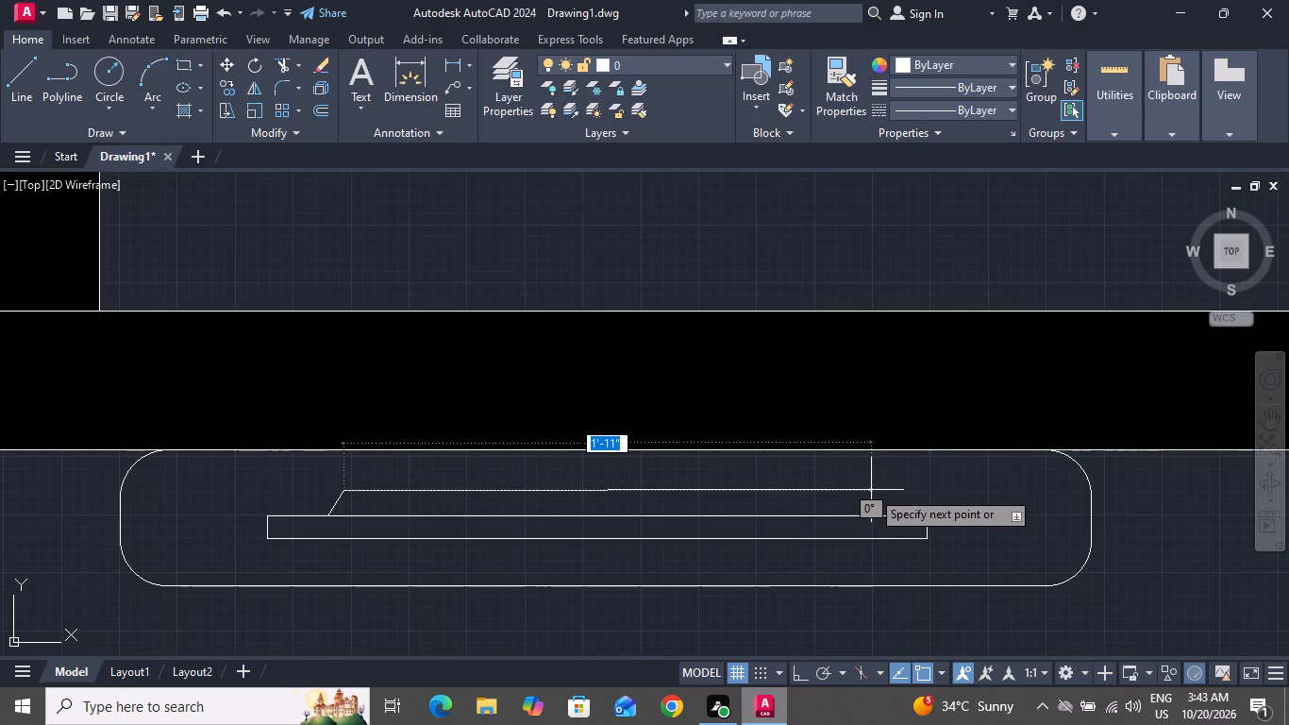
left_click(882, 493)
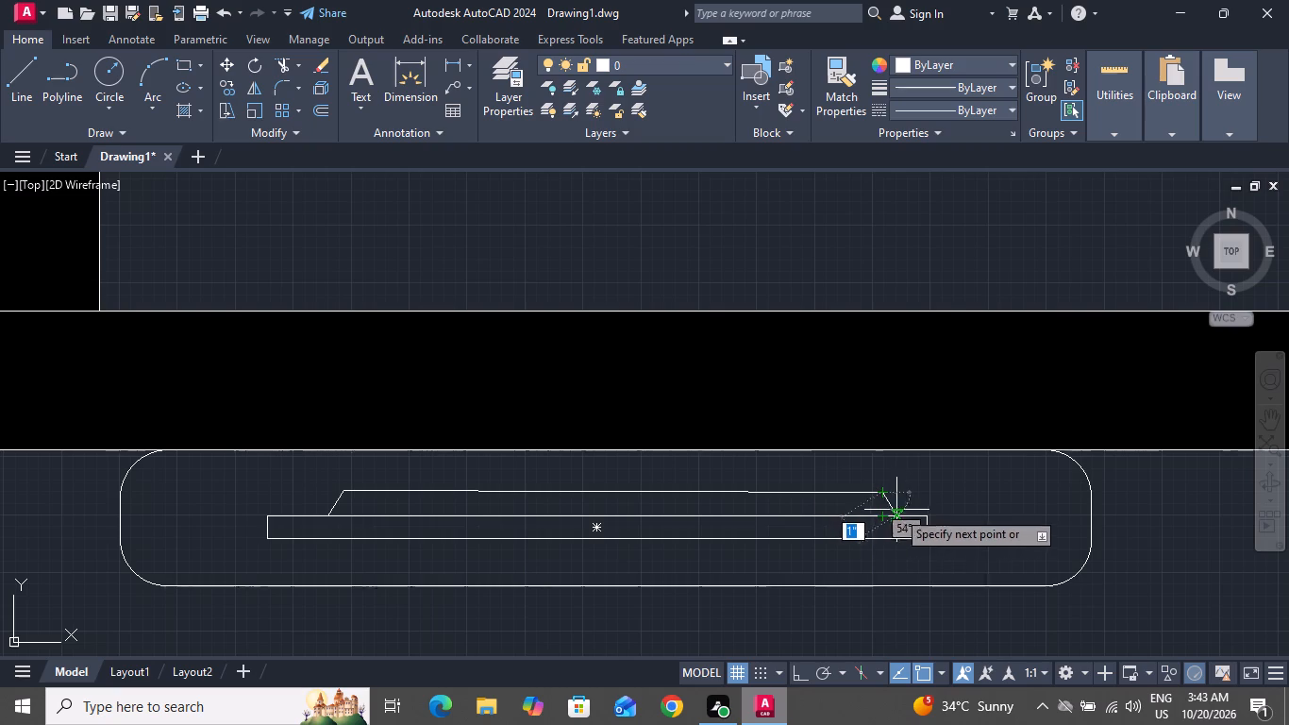
left_click(902, 514)
right_click(903, 510)
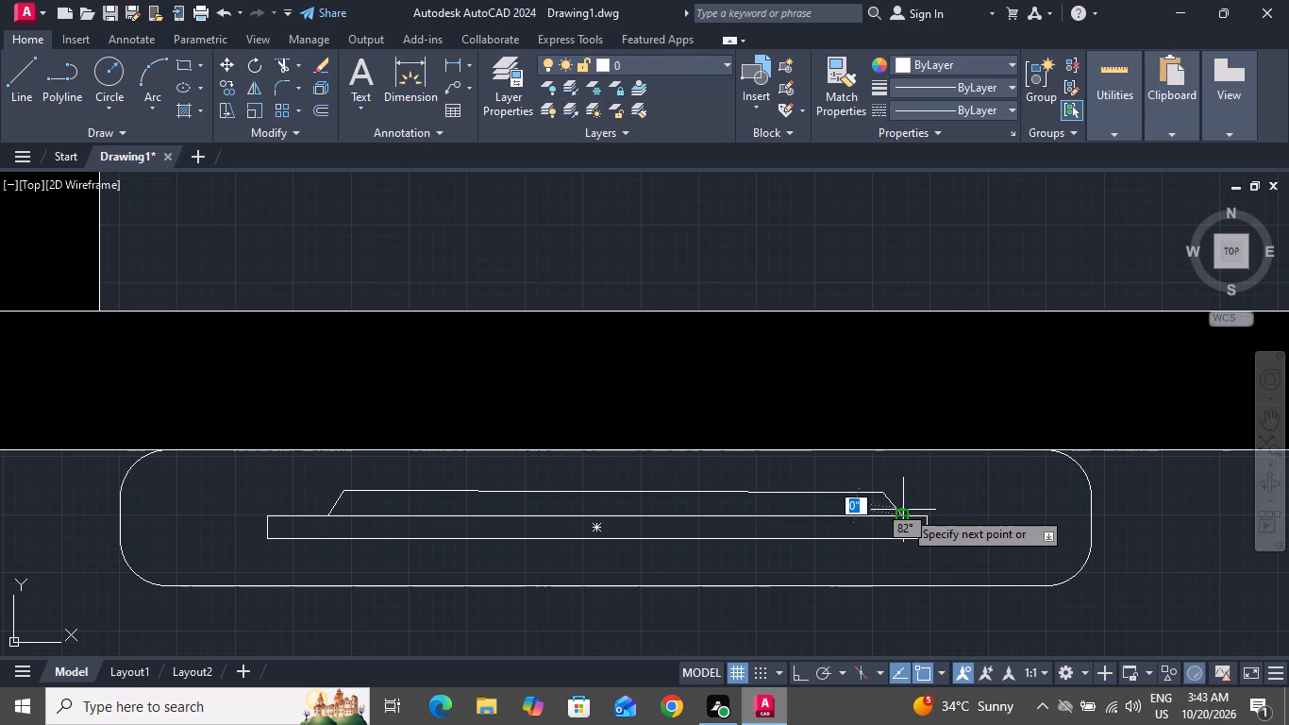
left_click(938, 310)
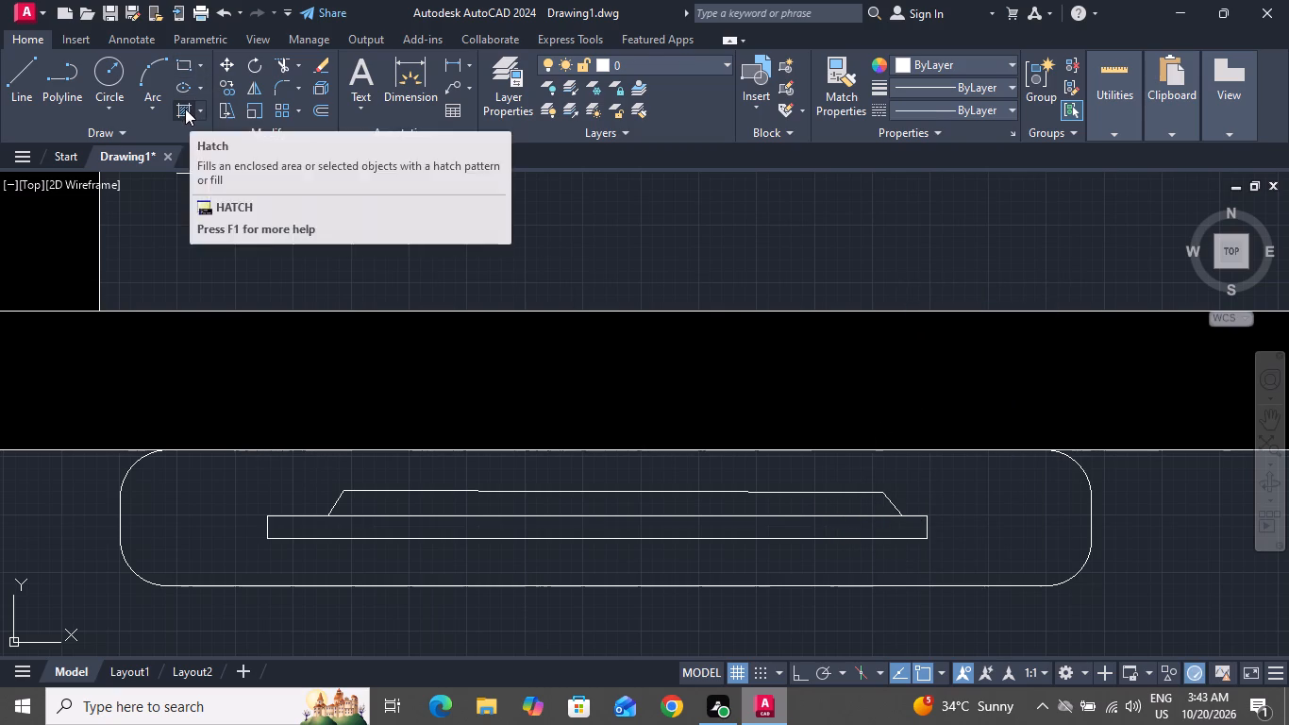
Hatch the TV's back and the thin screen rectangle with a solid 0,0,0 fill.
left_click(185, 109)
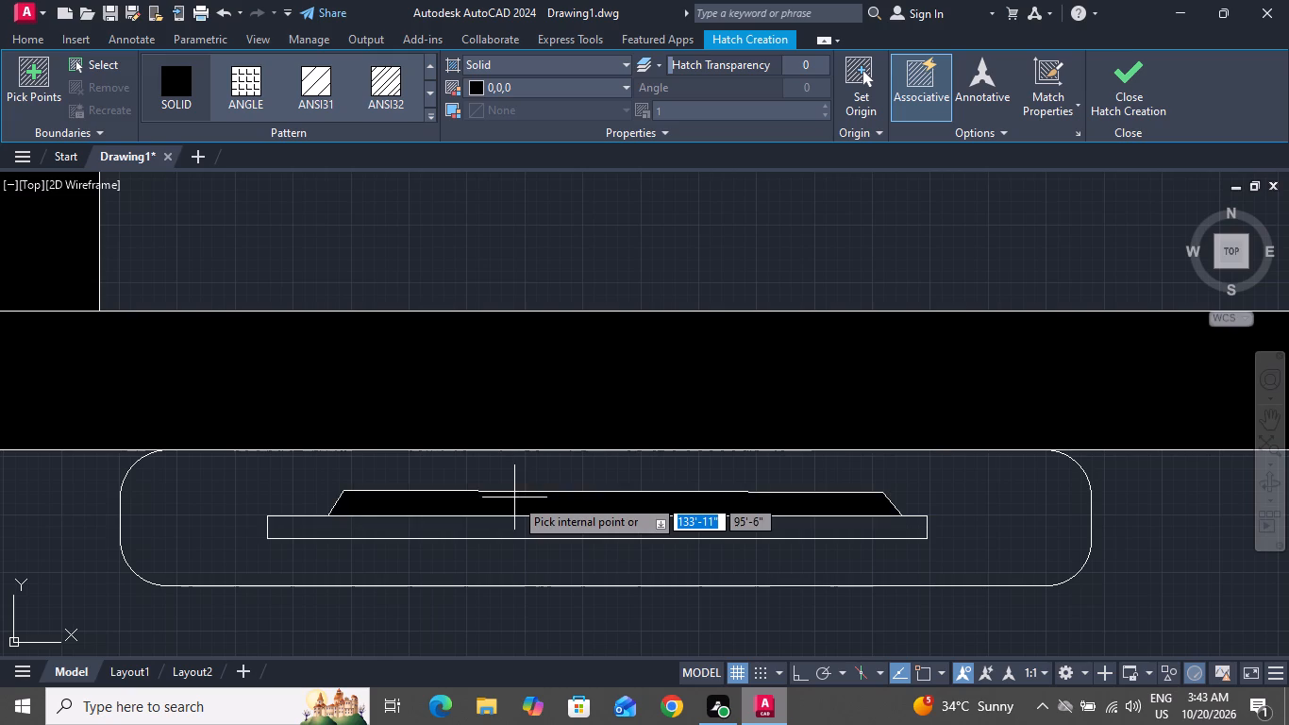
left_click(514, 497)
left_click(510, 525)
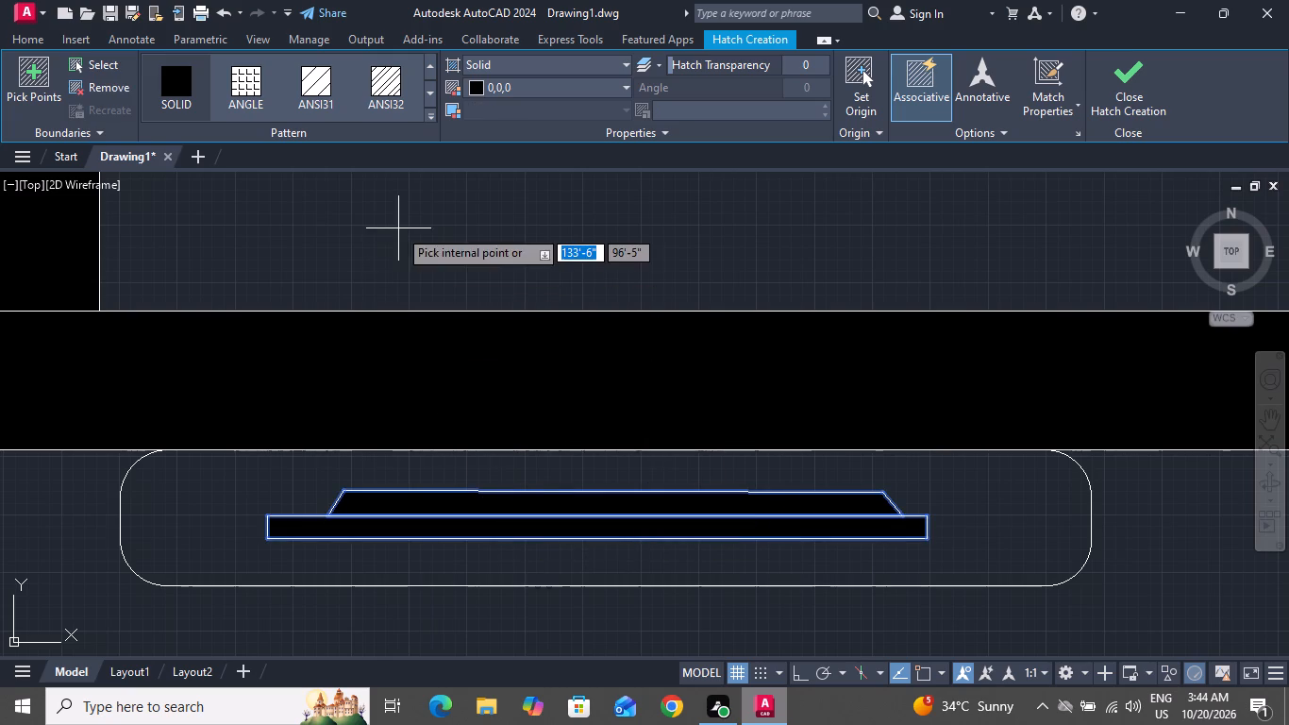
right_click(398, 228)
left_click(441, 268)
Move the TV outline and its fill about 1" straight up towards the wall, within the console.
left_click(969, 474)
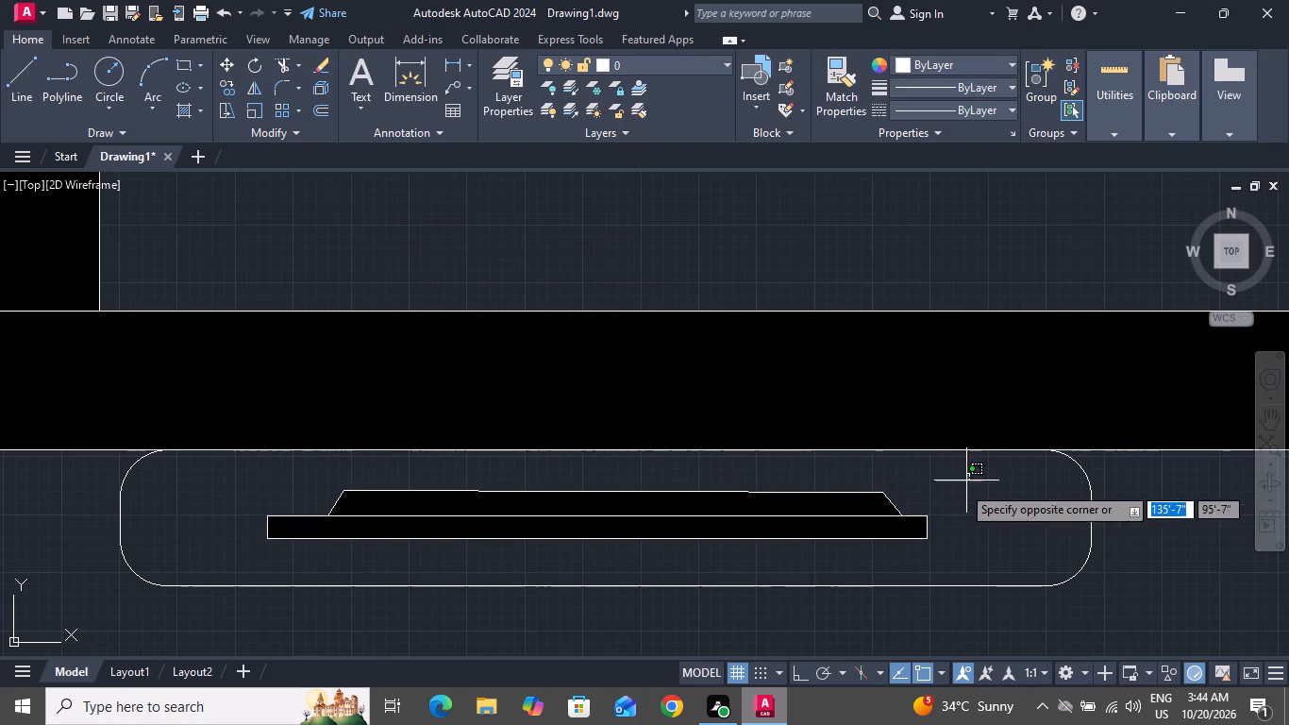
left_click(248, 554)
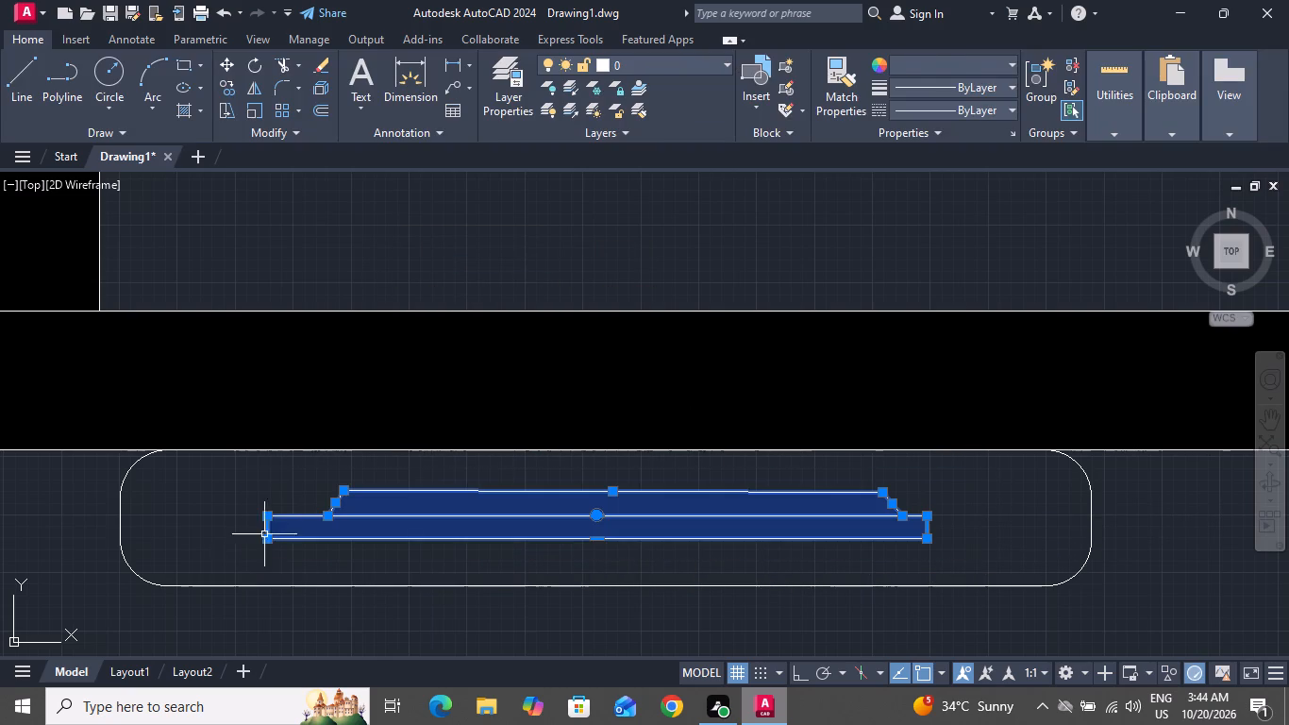
left_click(213, 59)
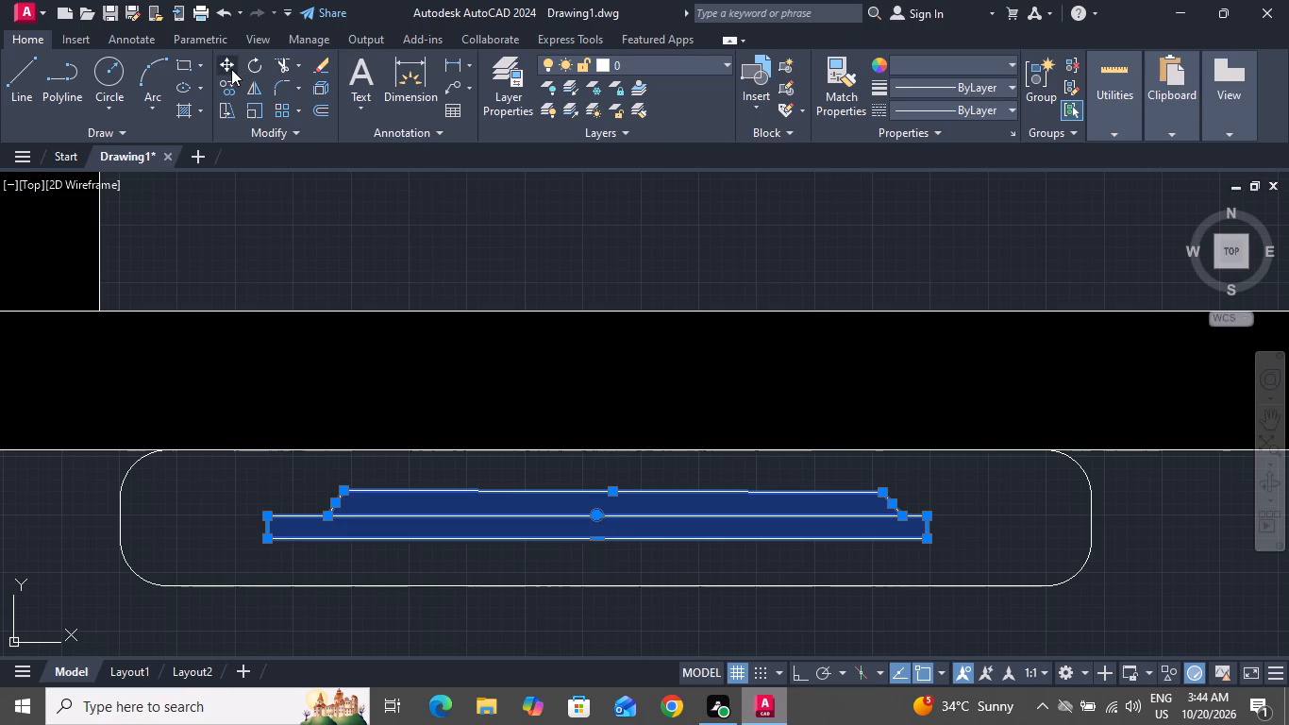
left_click(230, 64)
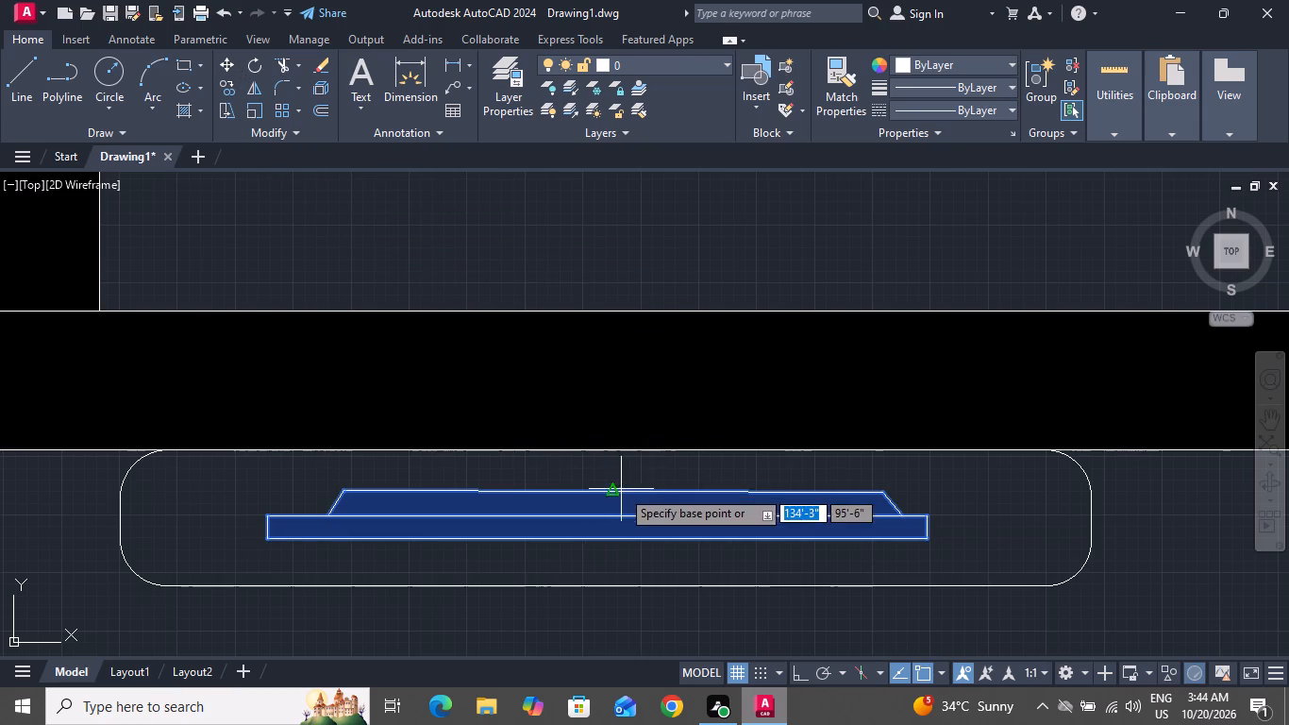
left_click(621, 489)
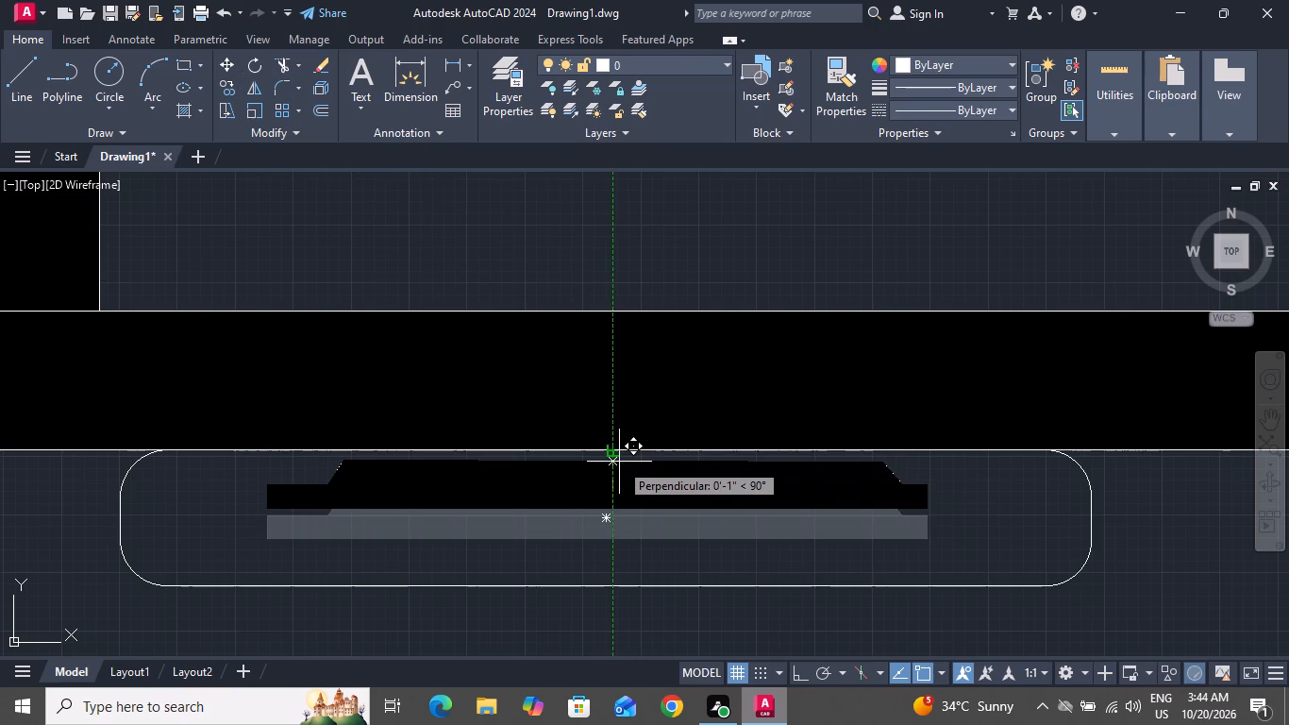
left_click(619, 462)
scroll(685, 513, "down", 4)
scroll(678, 427, "down", 1)
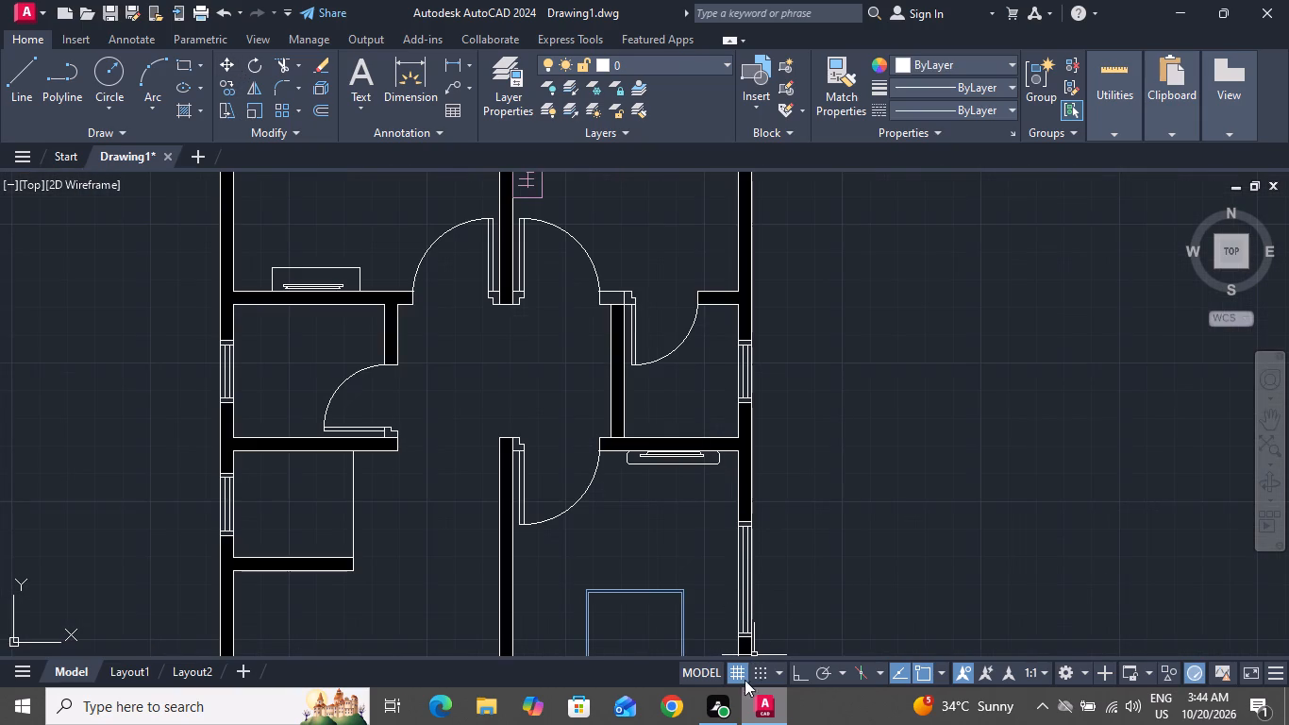
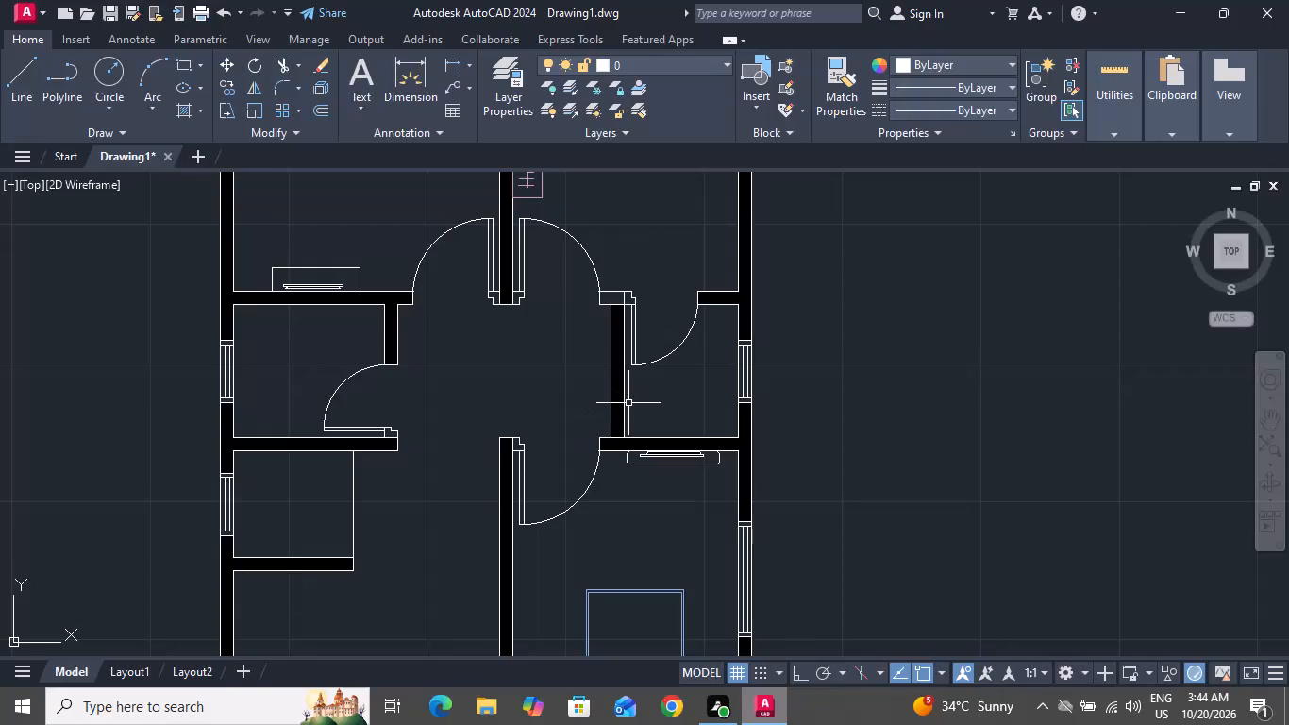
Insert the Toilet - Imperial block from the architectural tool palette in the open floor beside the small room under the left bathroom.
type("TP")
key("space")
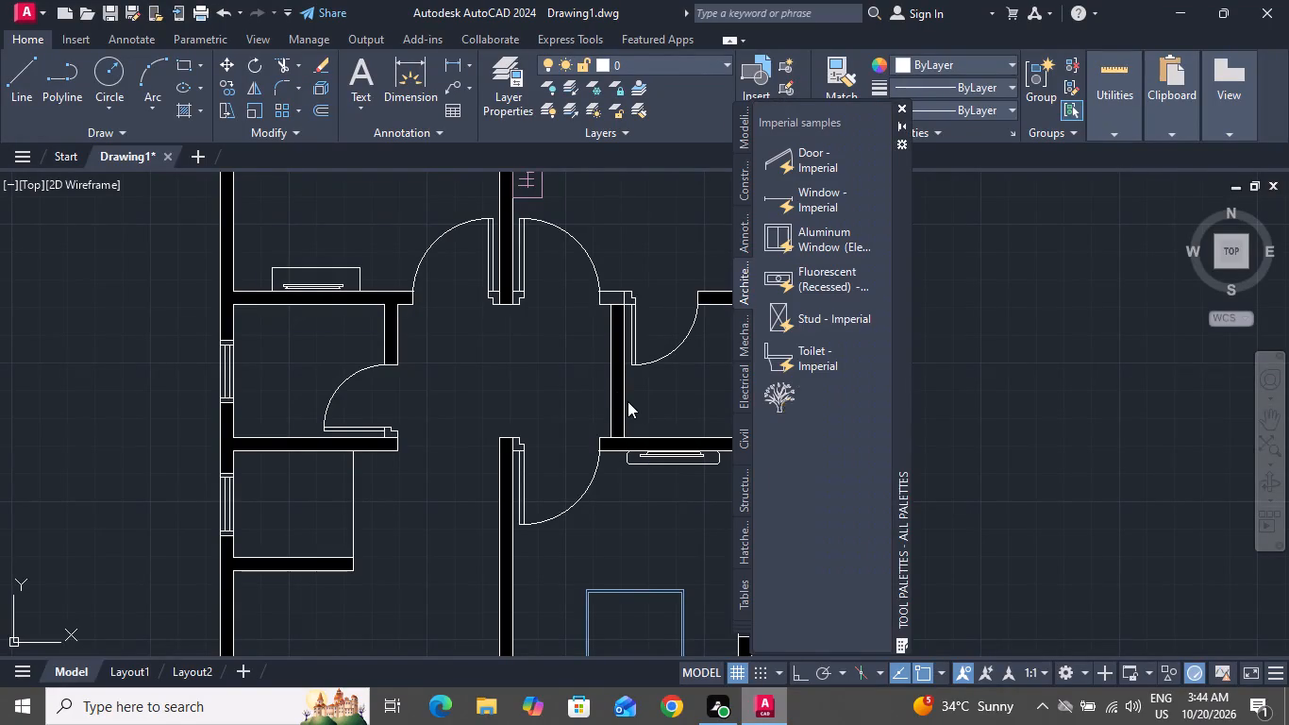
left_click_drag(804, 365, 723, 438)
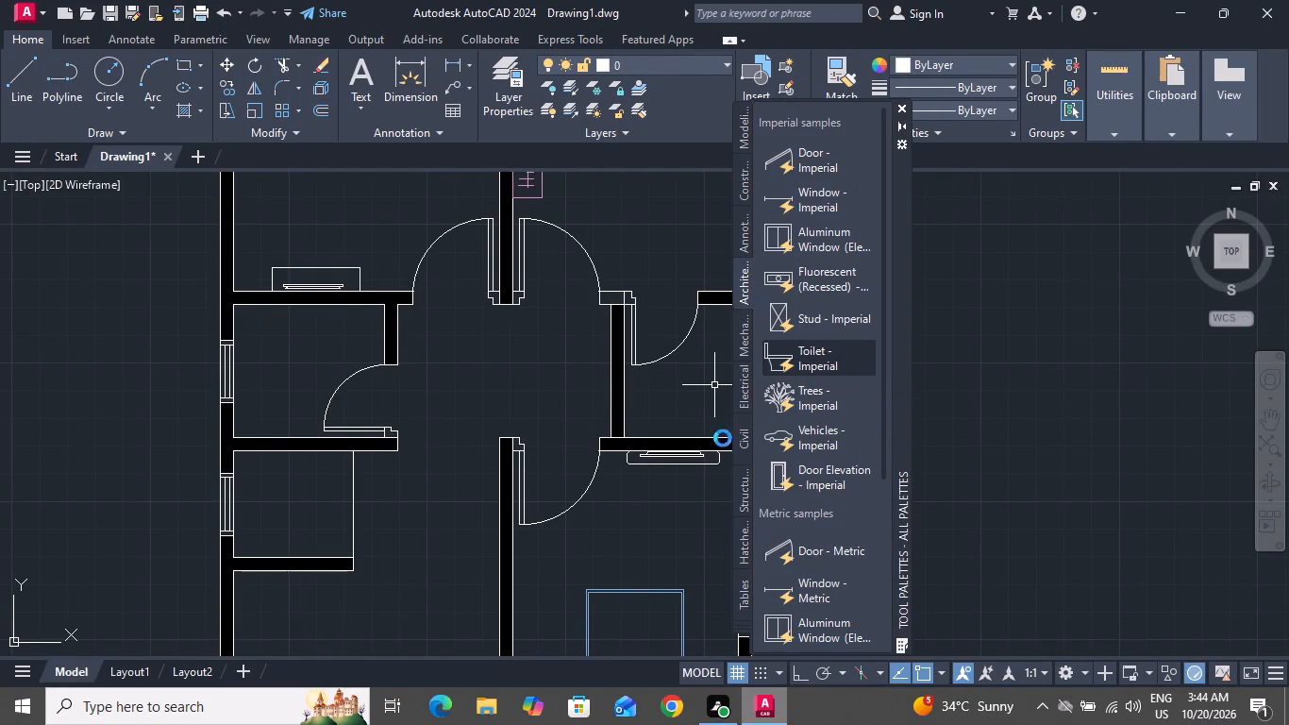
left_click_drag(723, 438, 438, 518)
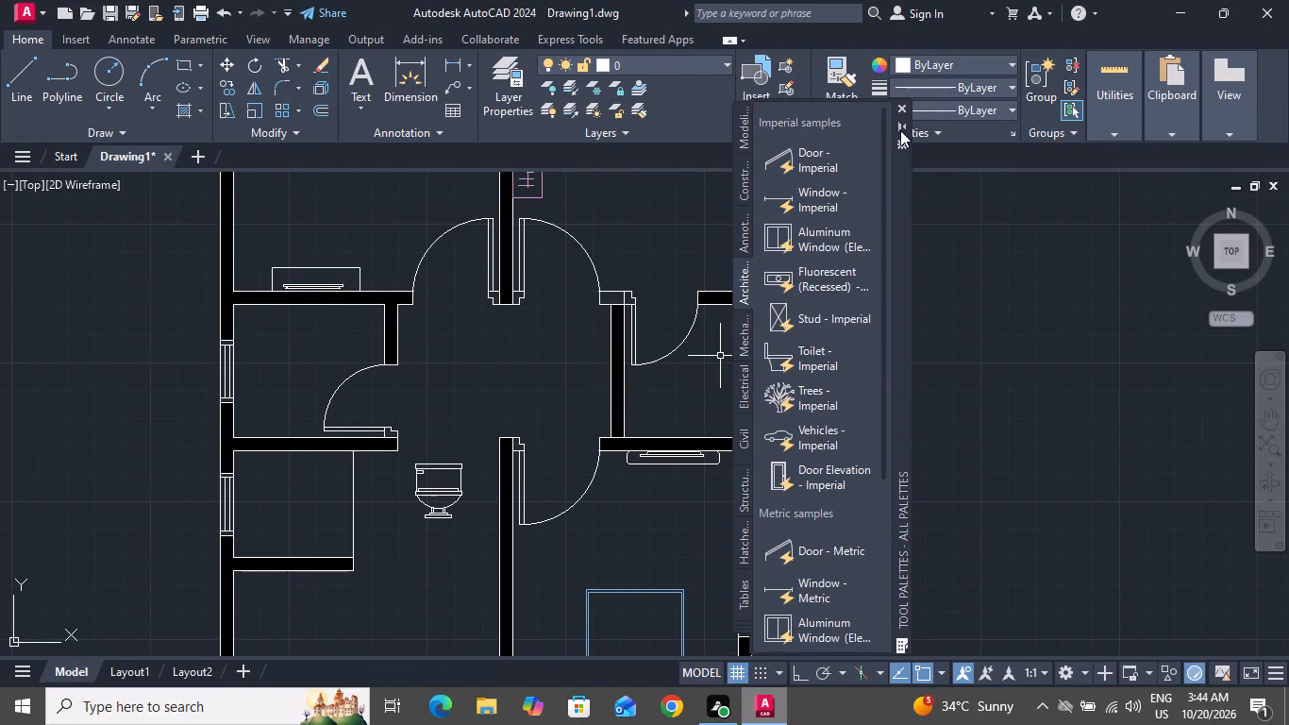
left_click(903, 107)
Switch the inserted toilet block from its elevation view to its plan view.
left_click(445, 496)
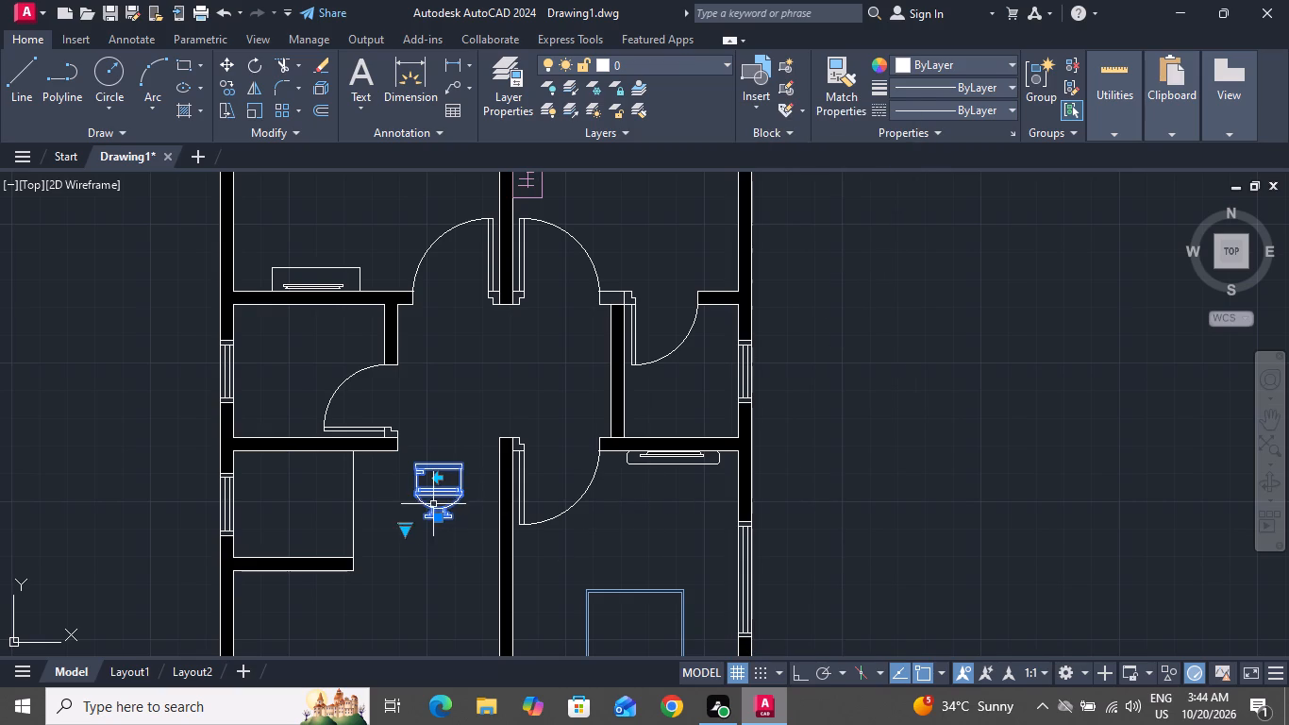
left_click(404, 531)
left_click(474, 433)
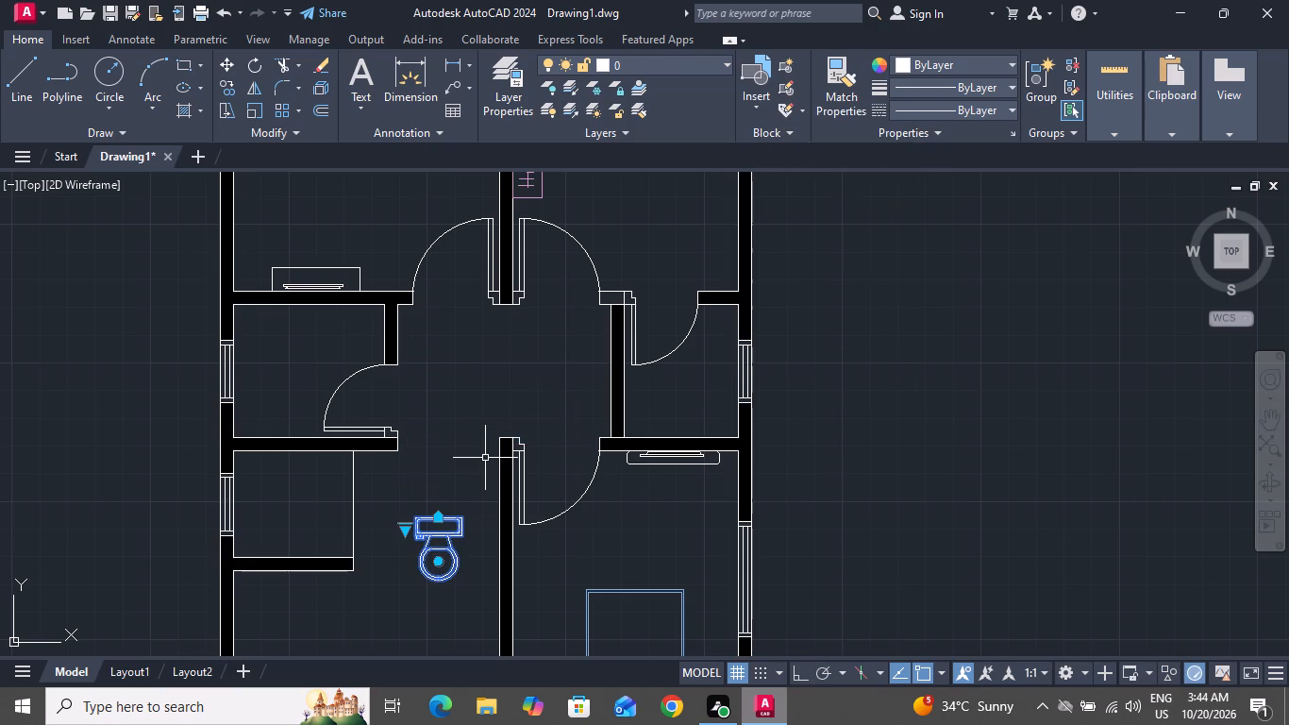
Rotate the plan-view toilet 90° counterclockwise so its tank faces the left exterior wall.
left_click(250, 62)
left_click(808, 672)
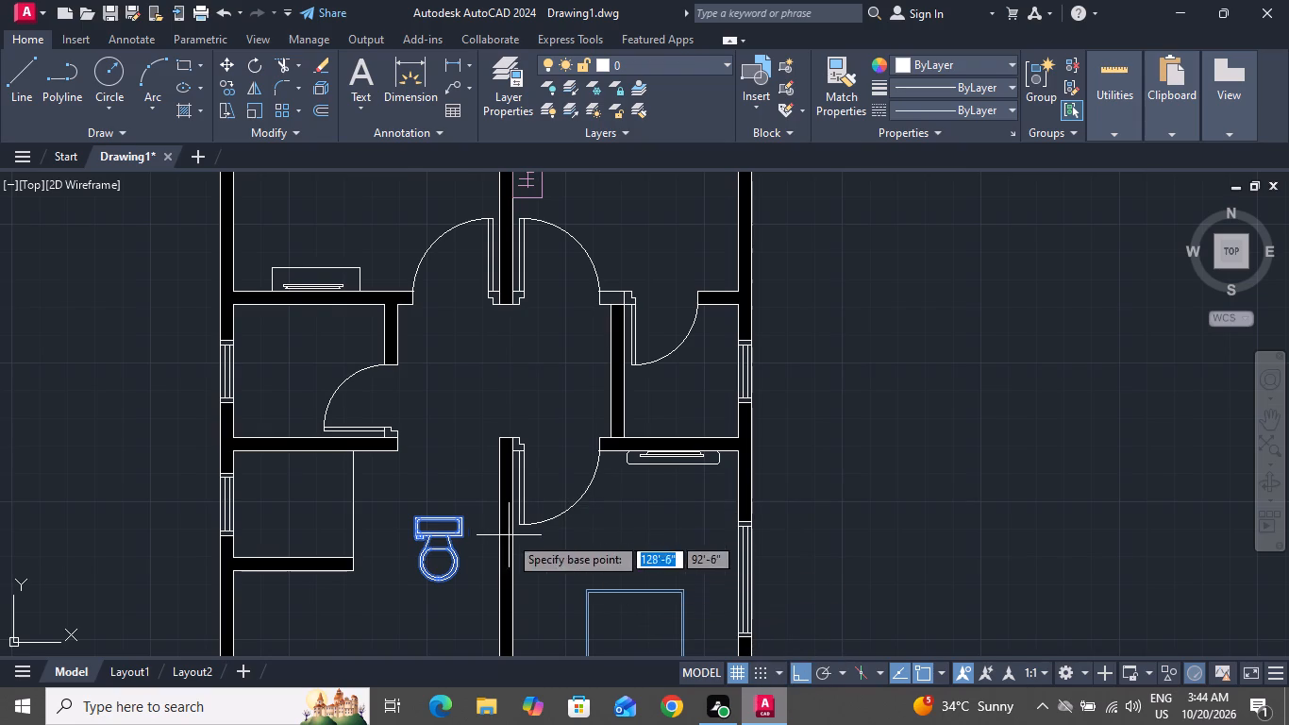
left_click(467, 514)
left_click(477, 413)
Move the toilet into the left bathroom, with the tank's back against the exterior wall at the window.
left_click(487, 522)
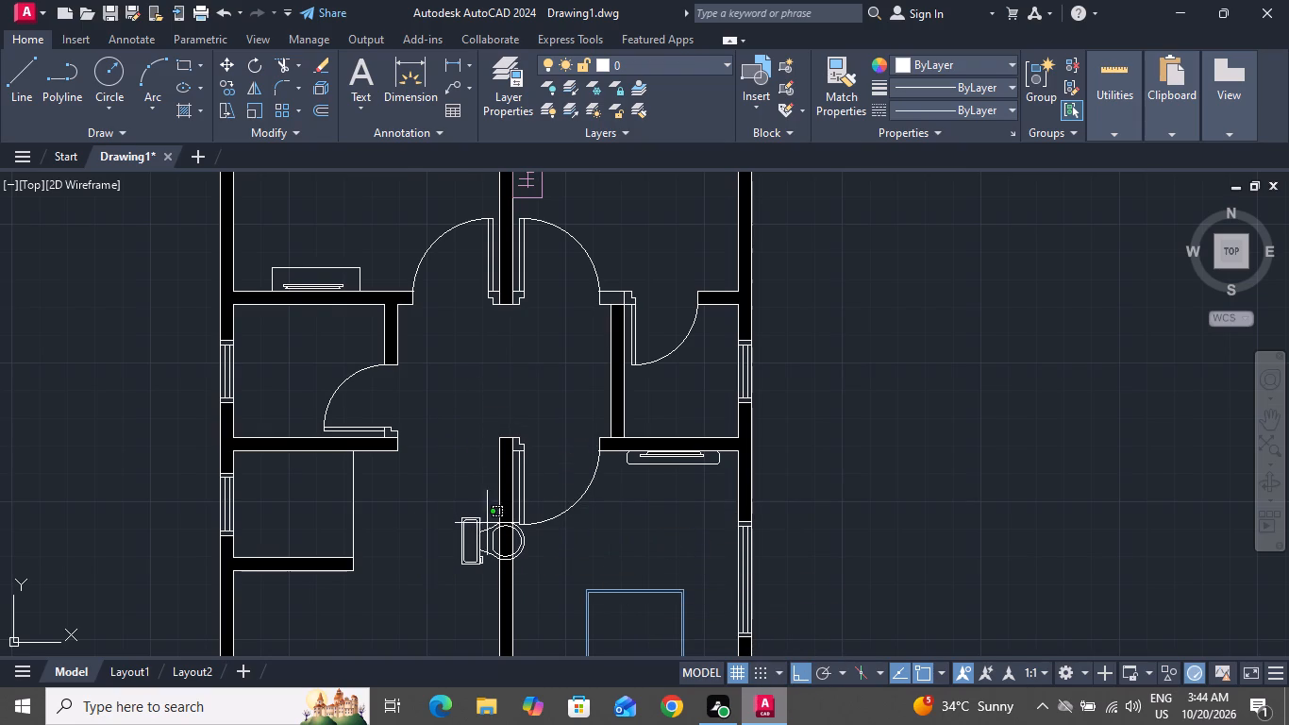
left_click(462, 566)
left_click(234, 66)
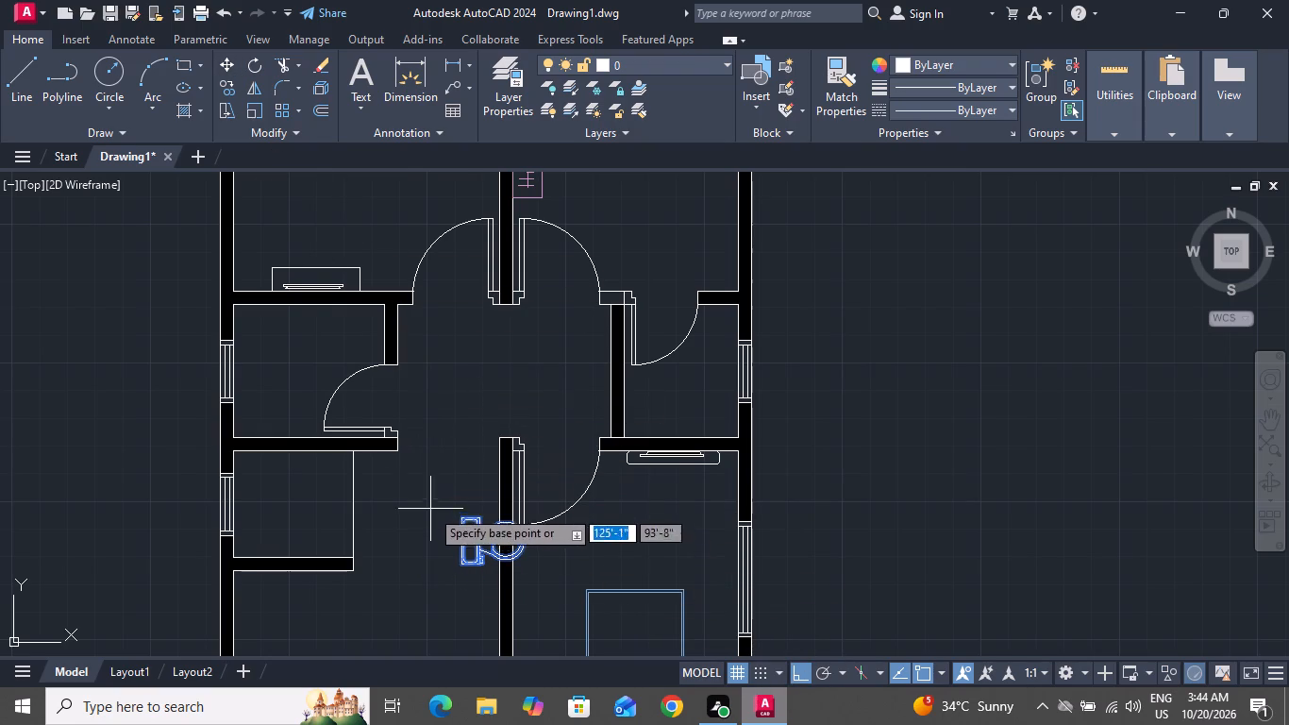
left_click(460, 536)
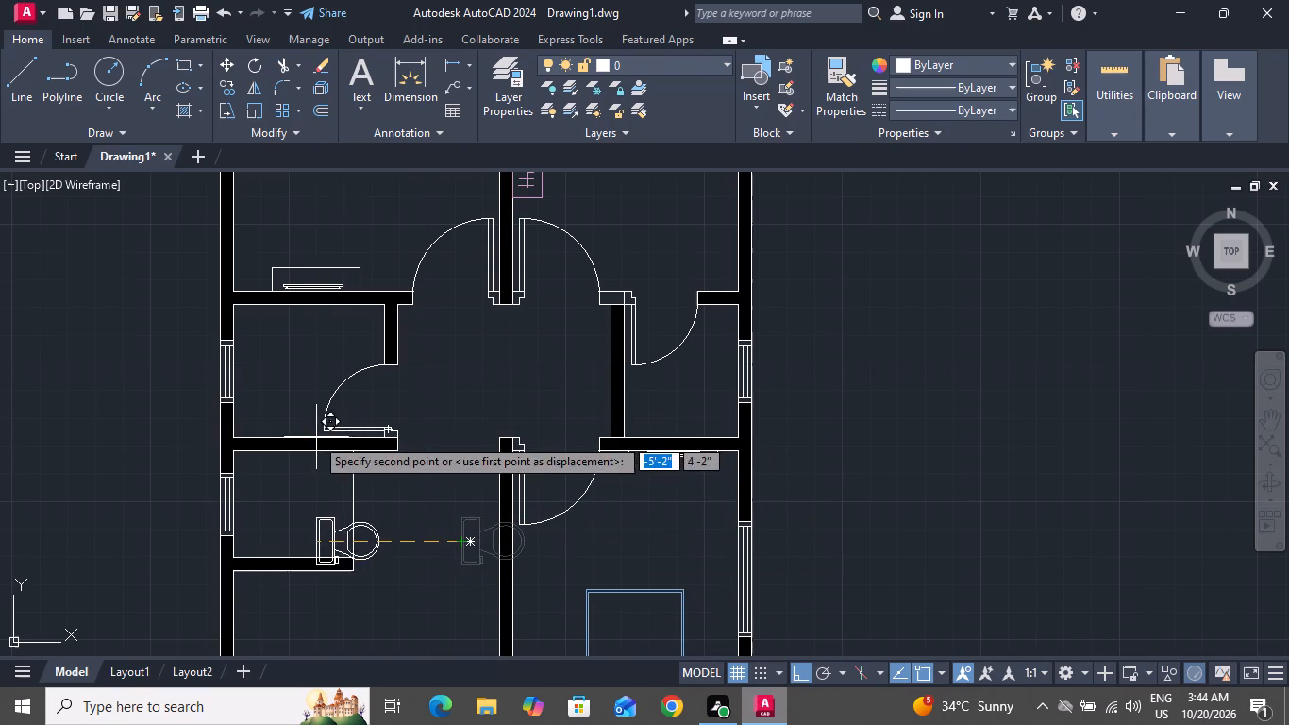
left_click(802, 672)
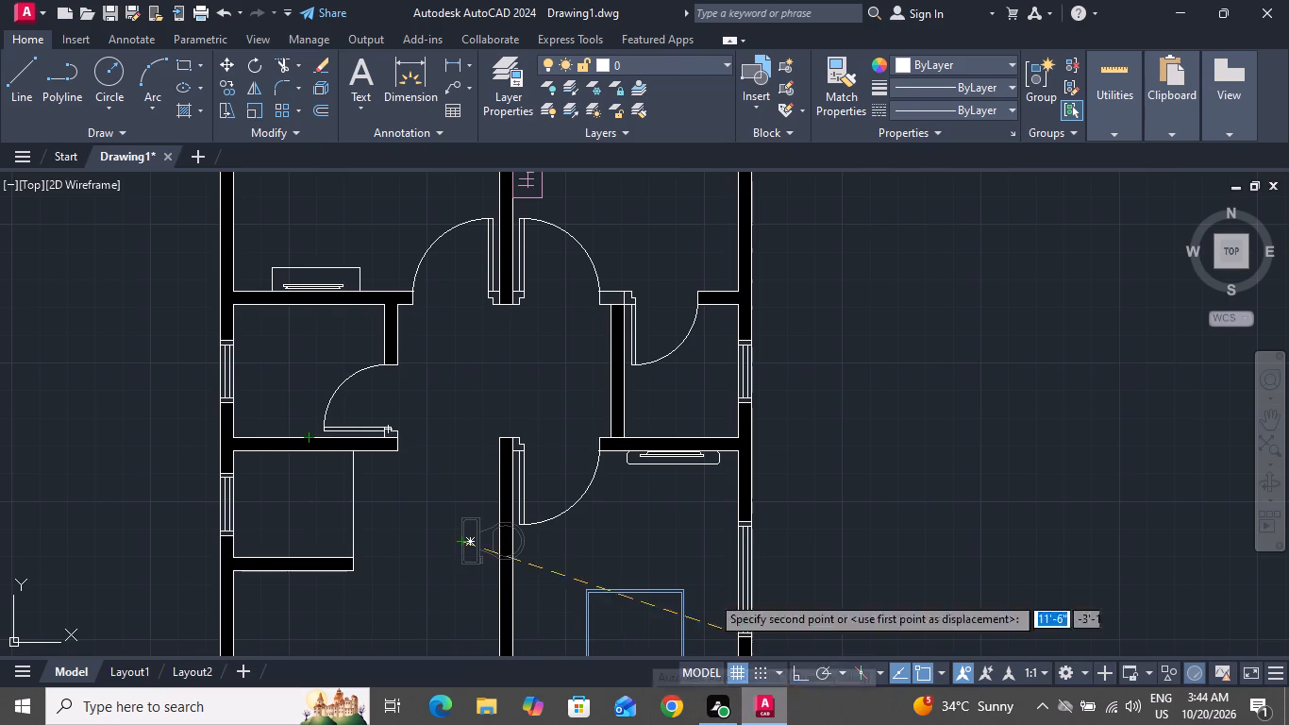
scroll(236, 364, "up", 1)
scroll(234, 365, "down", 1)
scroll(232, 365, "up", 1)
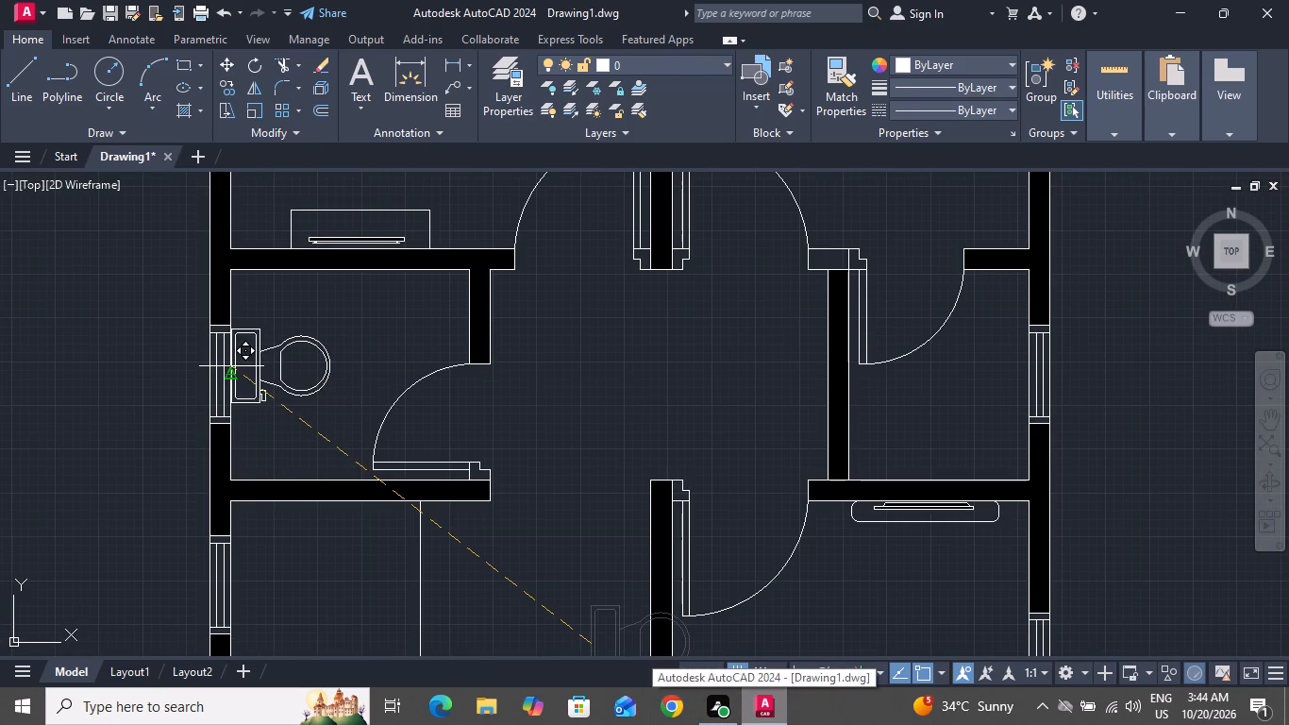
left_click(231, 366)
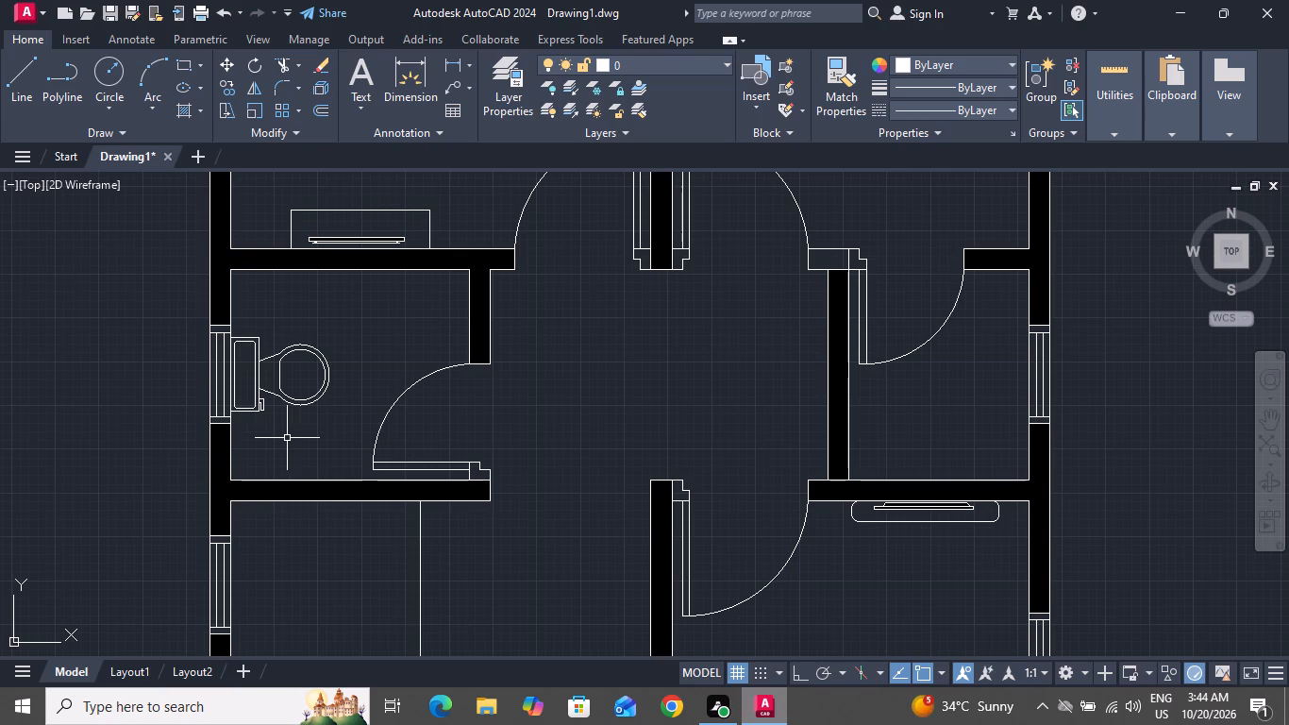
Copy the left bathroom's toilet once into the right bathroom, below the door swing.
left_click(290, 391)
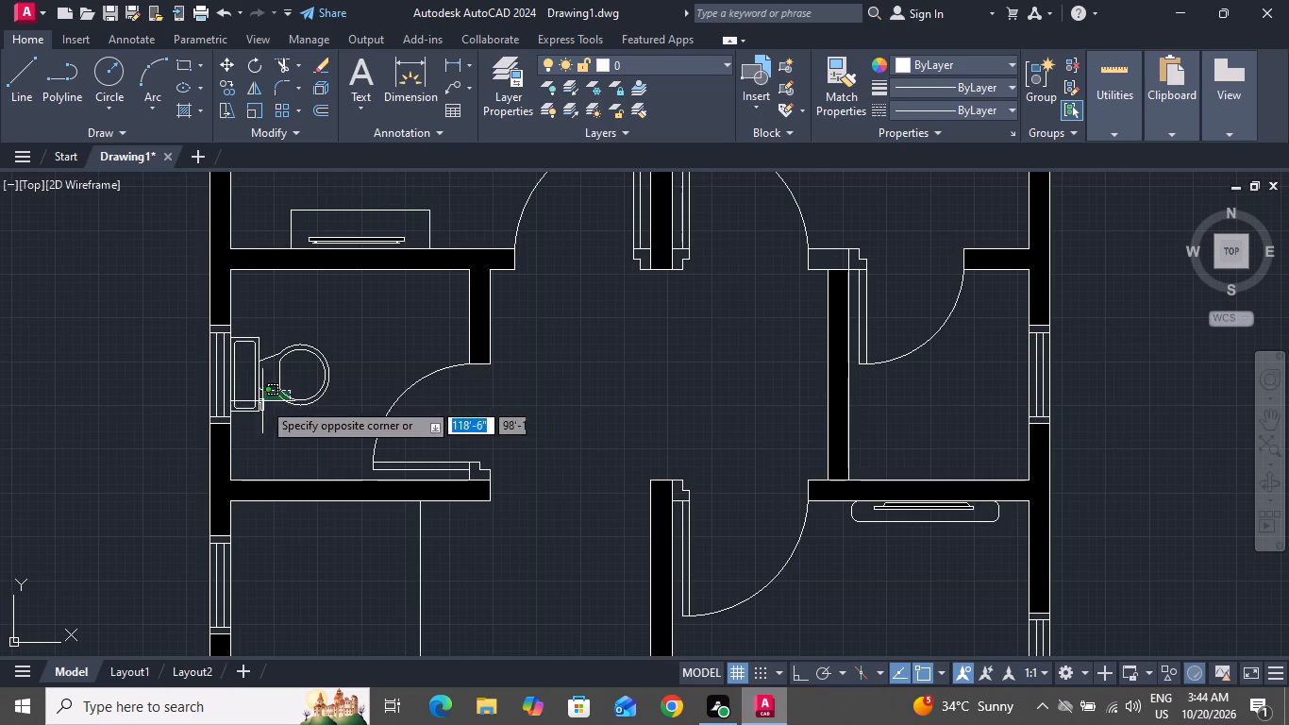
left_click(261, 401)
left_click(227, 89)
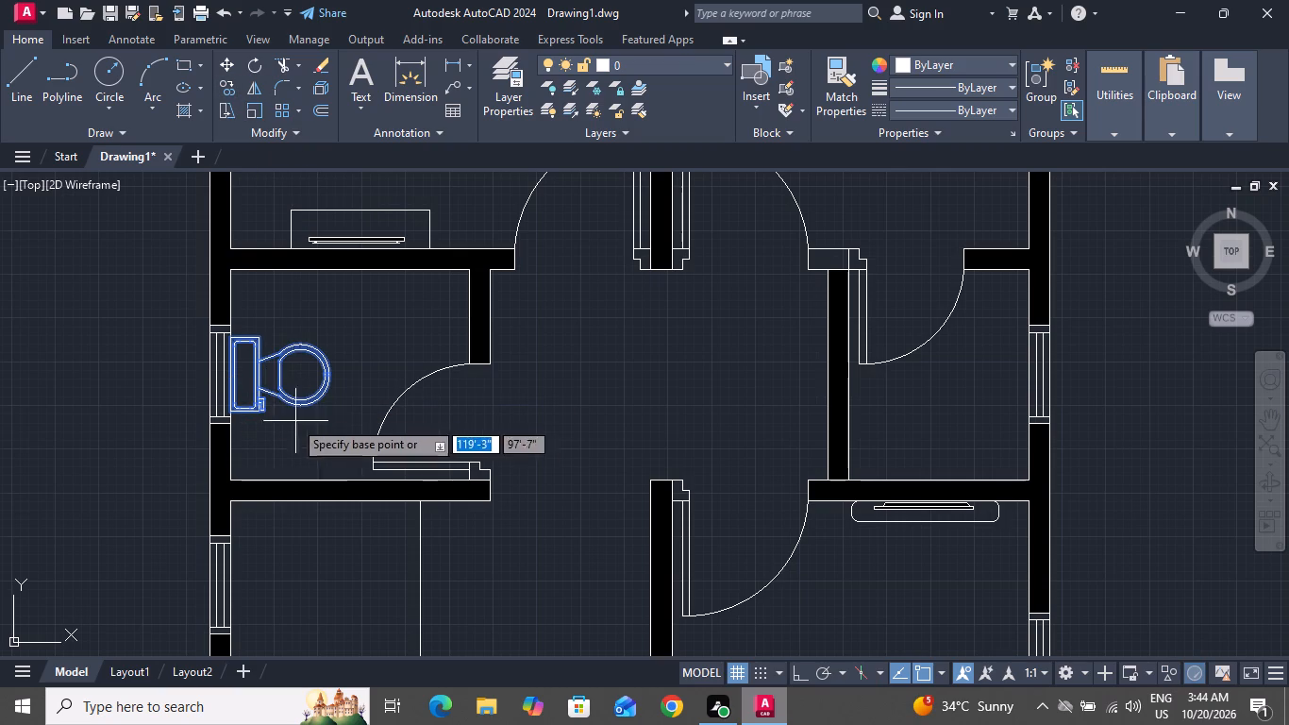
left_click(283, 389)
scroll(394, 400, "down", 3)
scroll(568, 364, "up", 1)
scroll(517, 449, "up", 1)
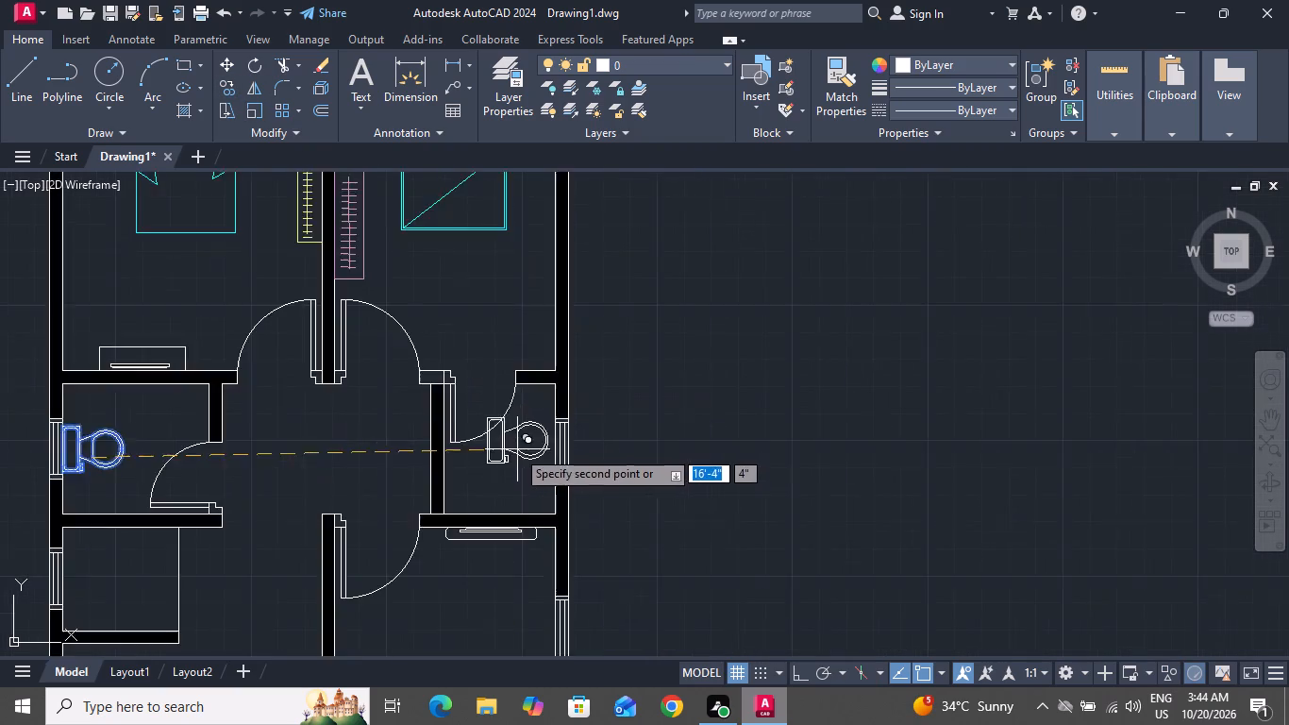
scroll(516, 449, "up", 2)
left_click(485, 496)
right_click(485, 493)
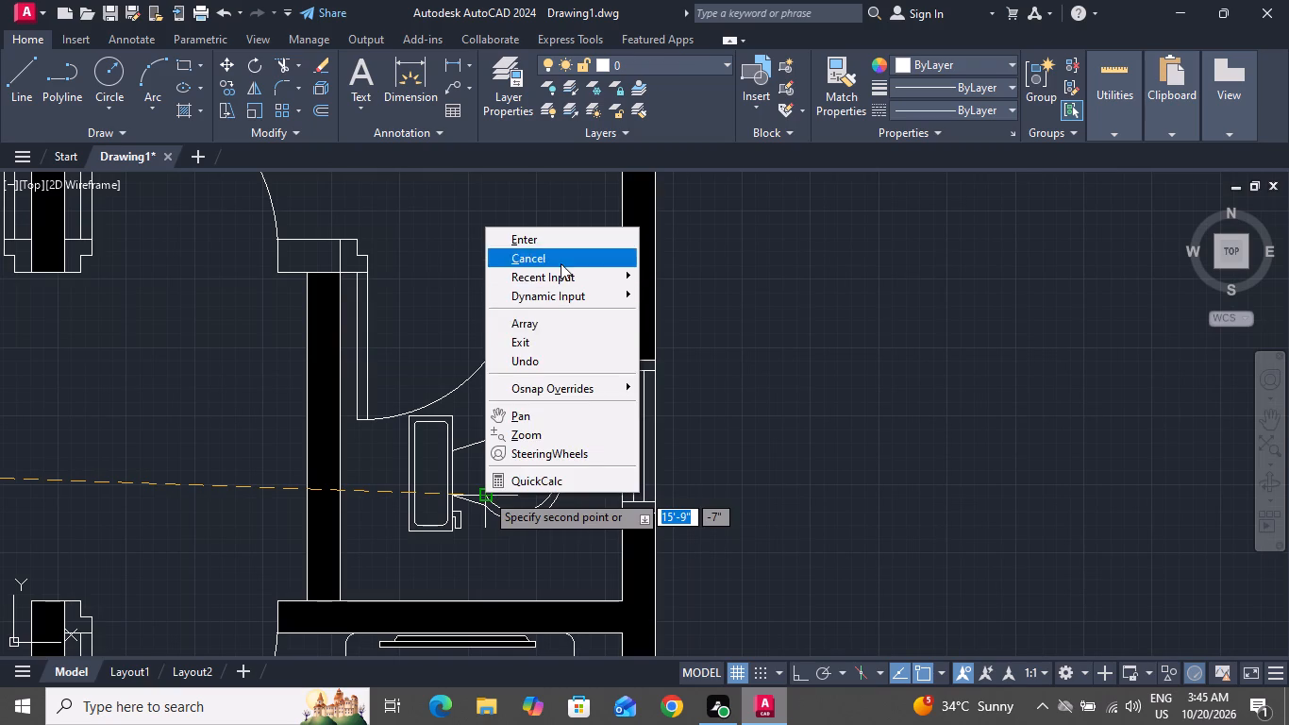
left_click(561, 263)
Rotate the right bathroom's toilet 180° so its tank faces the exterior window wall.
left_click_drag(535, 466, 520, 481)
left_click(445, 506)
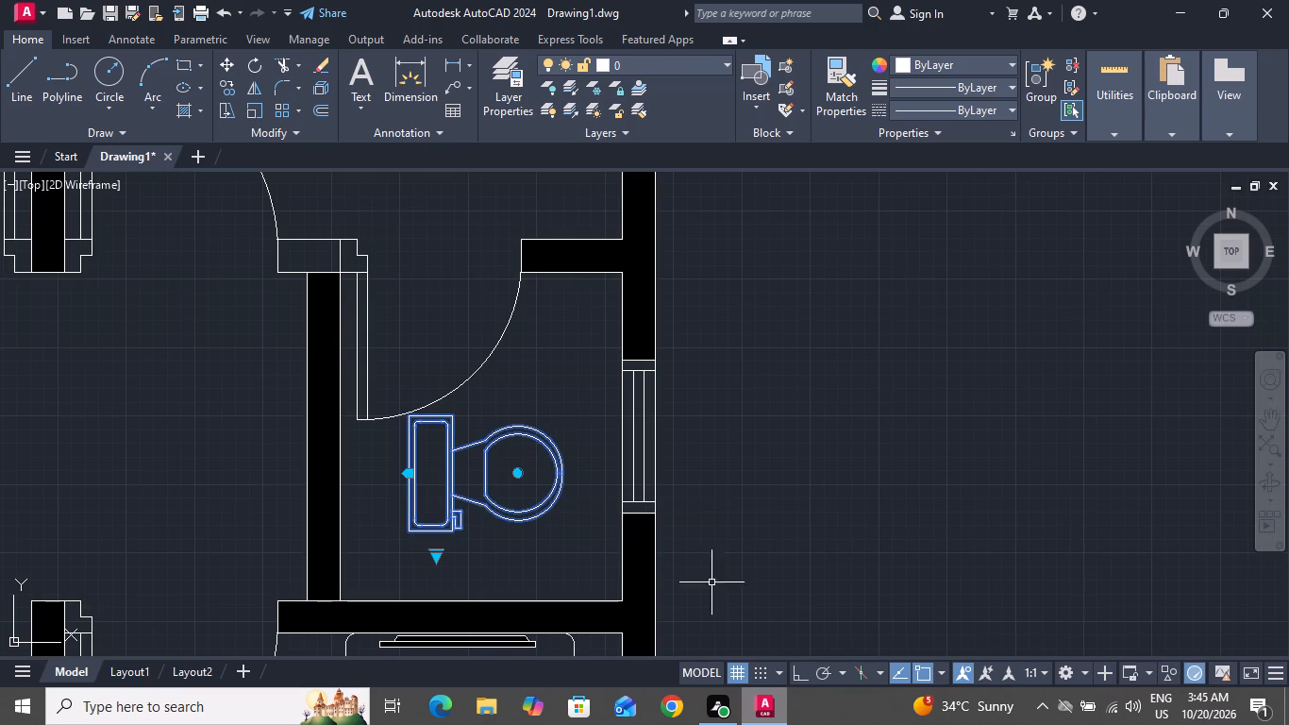
left_click(796, 678)
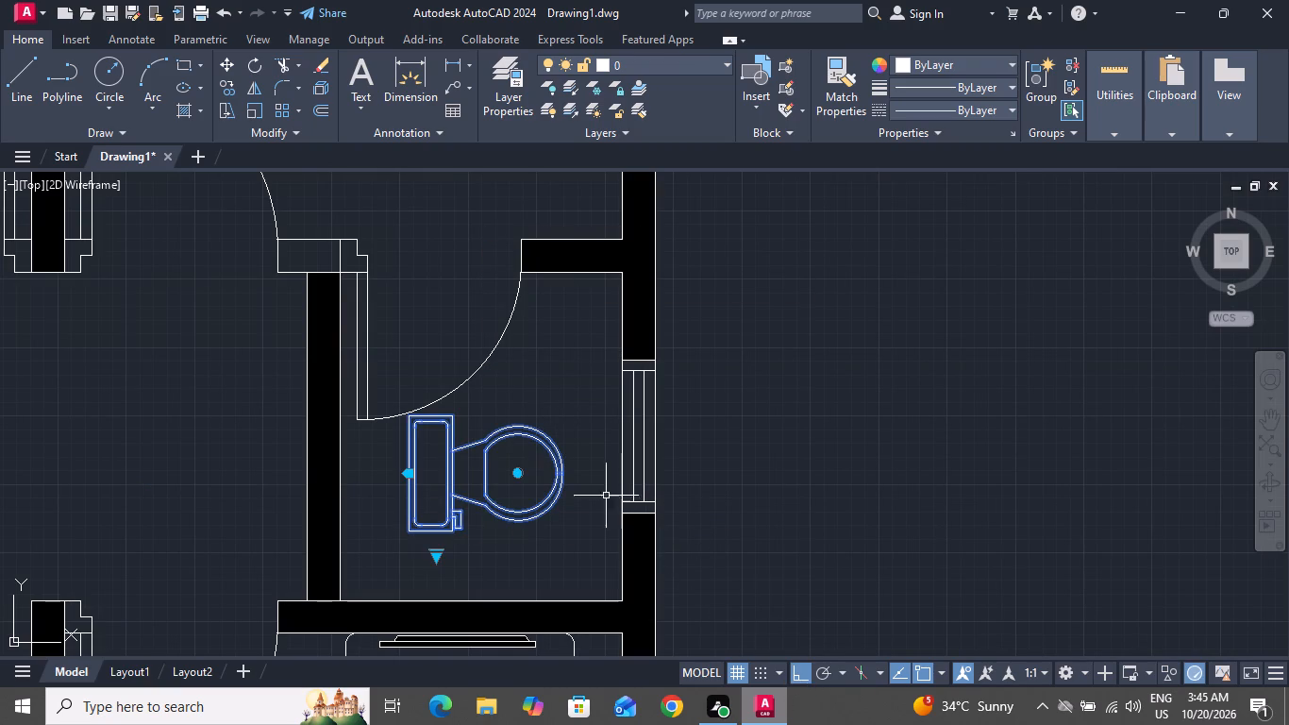
left_click(256, 70)
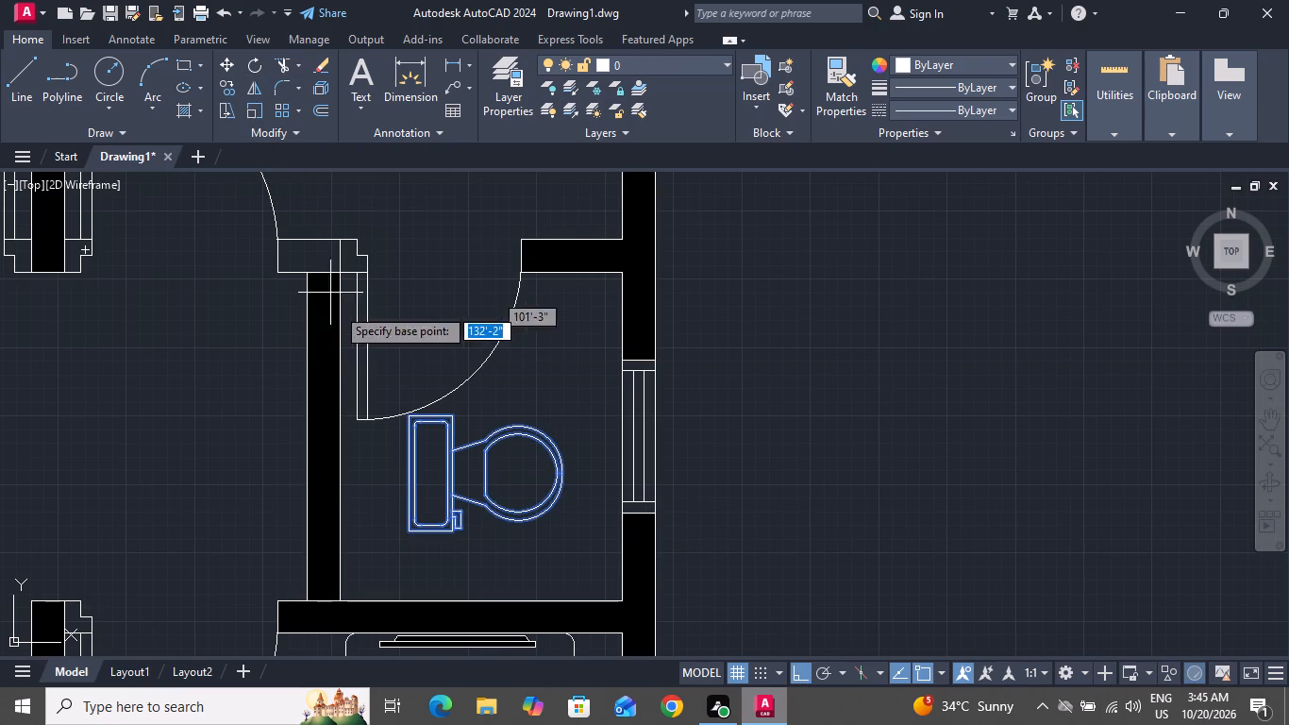
left_click(407, 531)
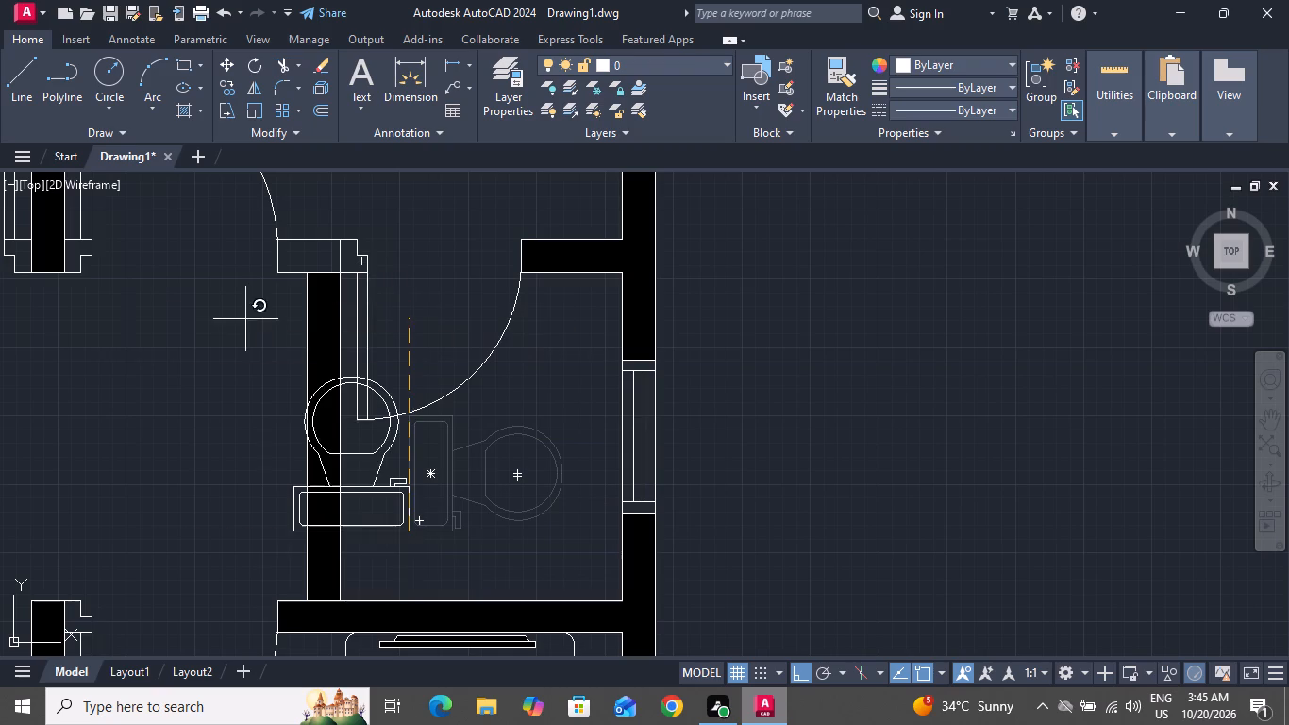
left_click(95, 354)
Move the rotated toilet into the right bathroom, with its tank next to the window in the exterior wall.
left_click(405, 537)
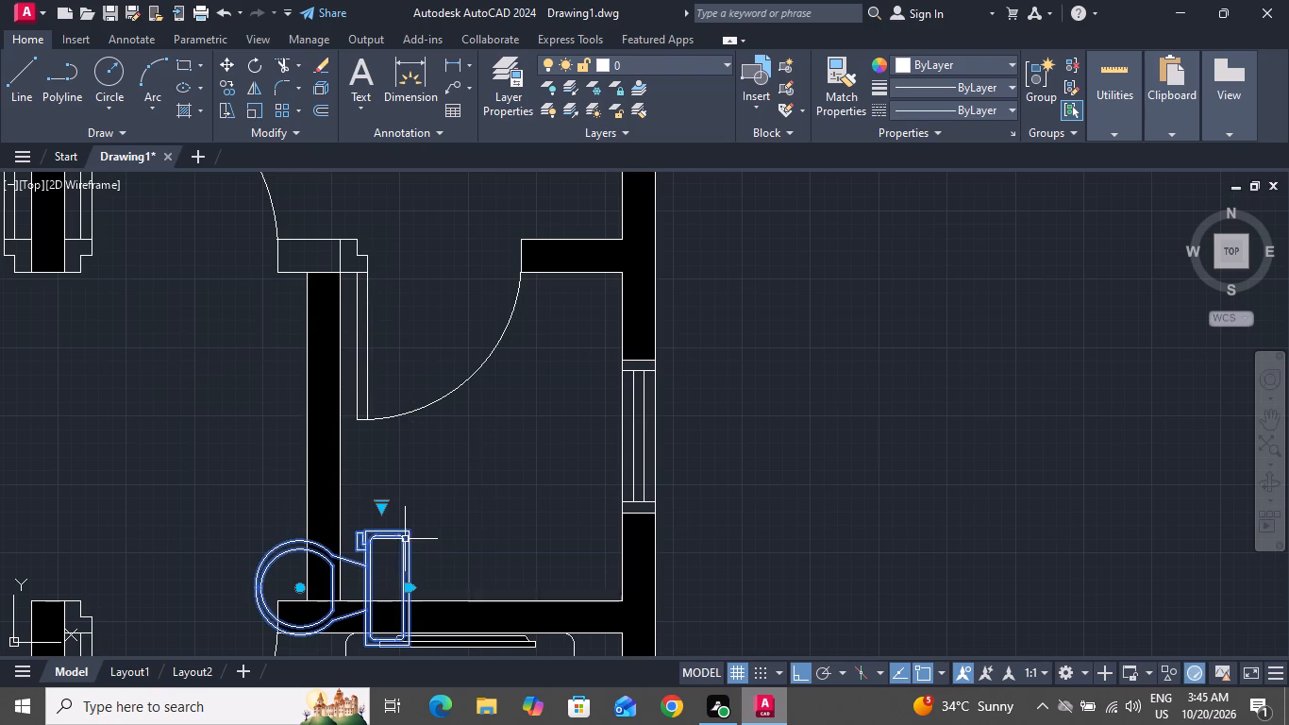
left_click(231, 67)
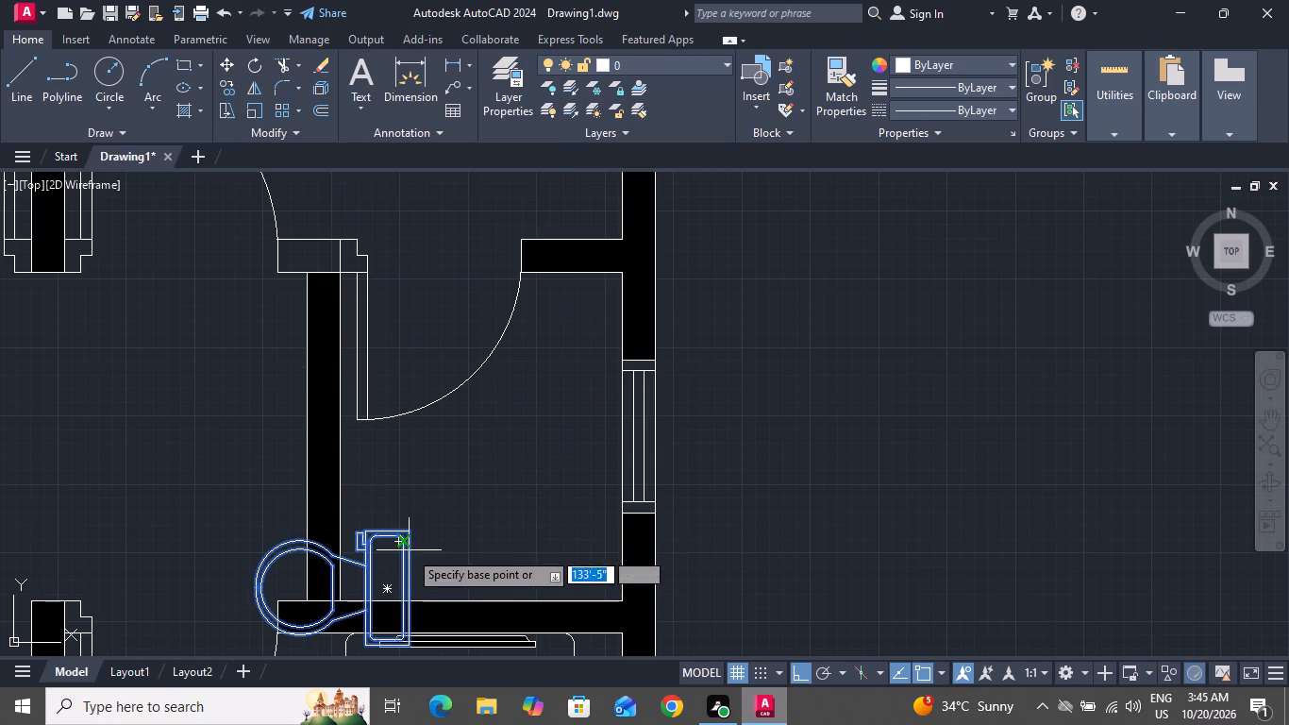
left_click(409, 550)
left_click(809, 666)
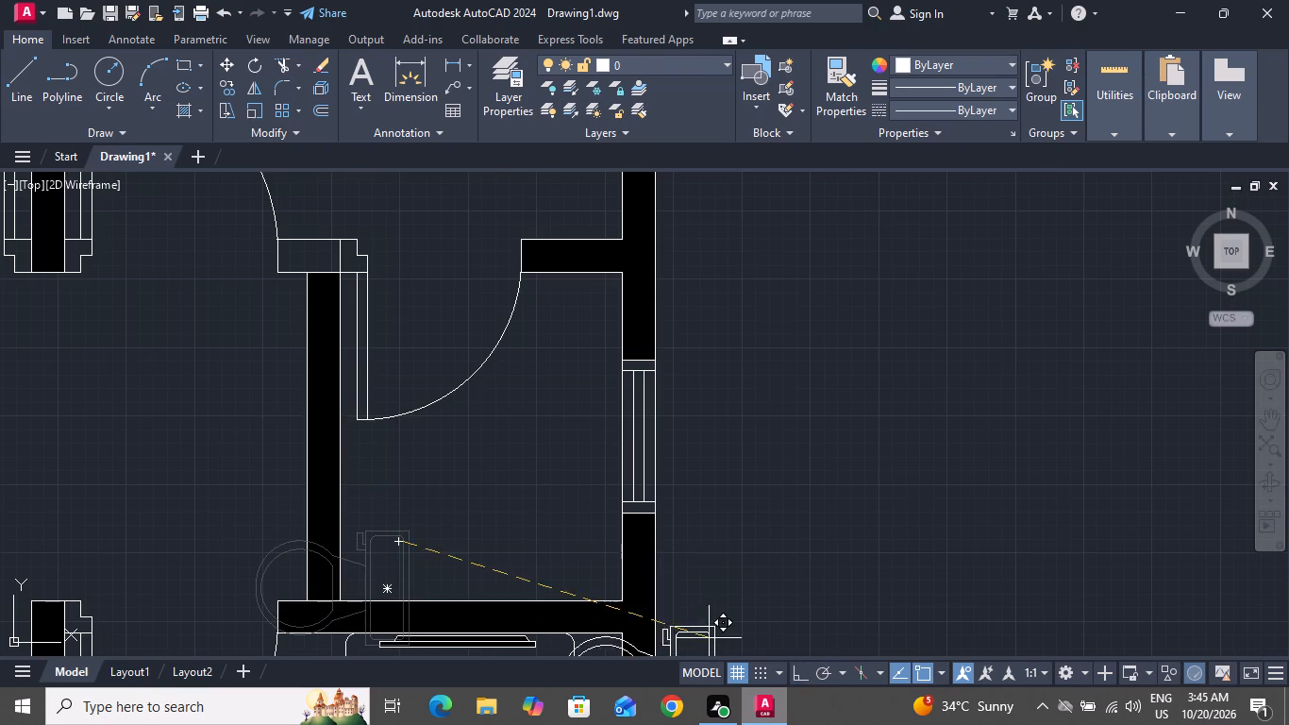
left_click(608, 393)
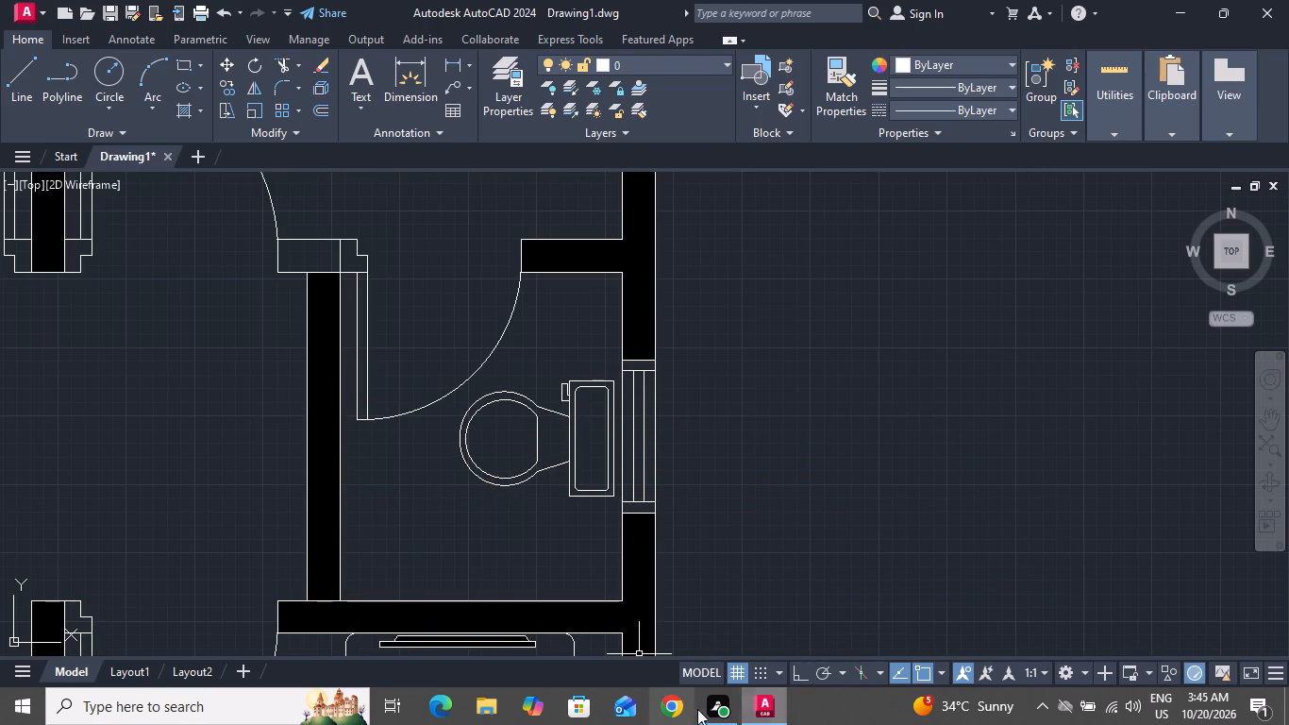
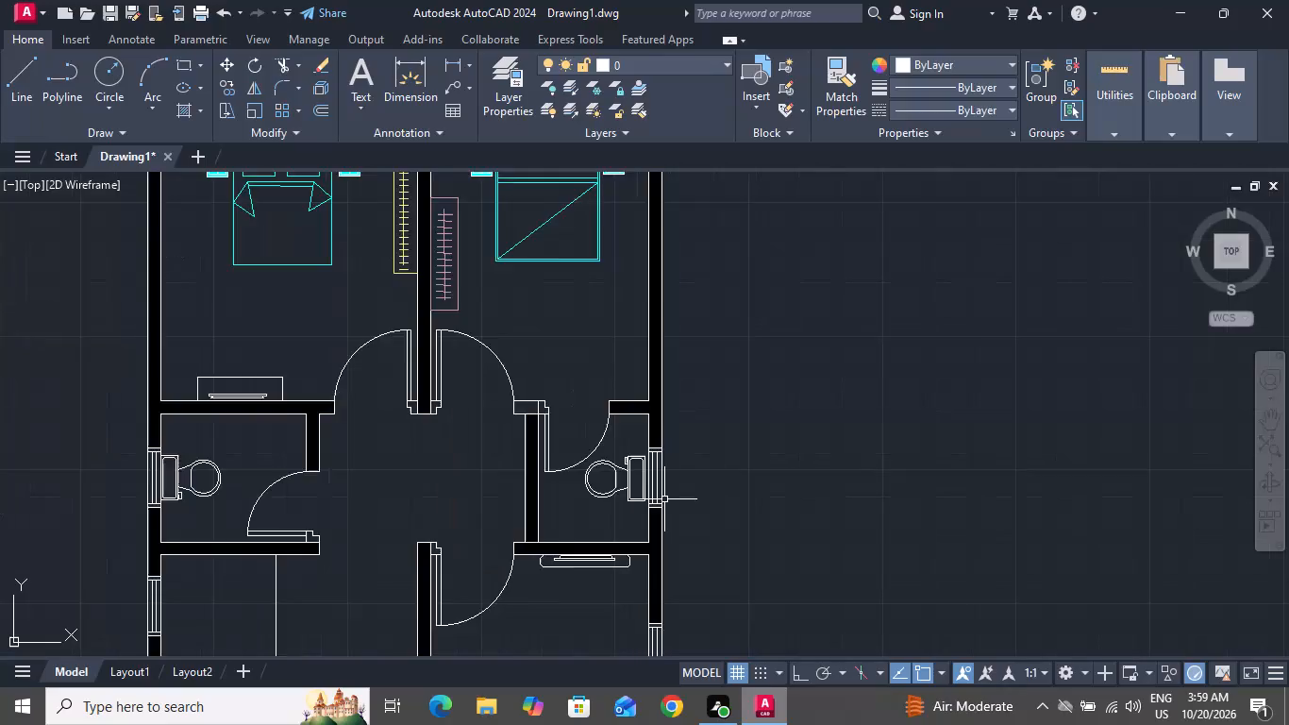
Draw a rounded rectangle about 4 ft long against the lower-right bedroom's interior wall, between the door swing and the bedside table.
scroll(664, 500, "down", 1)
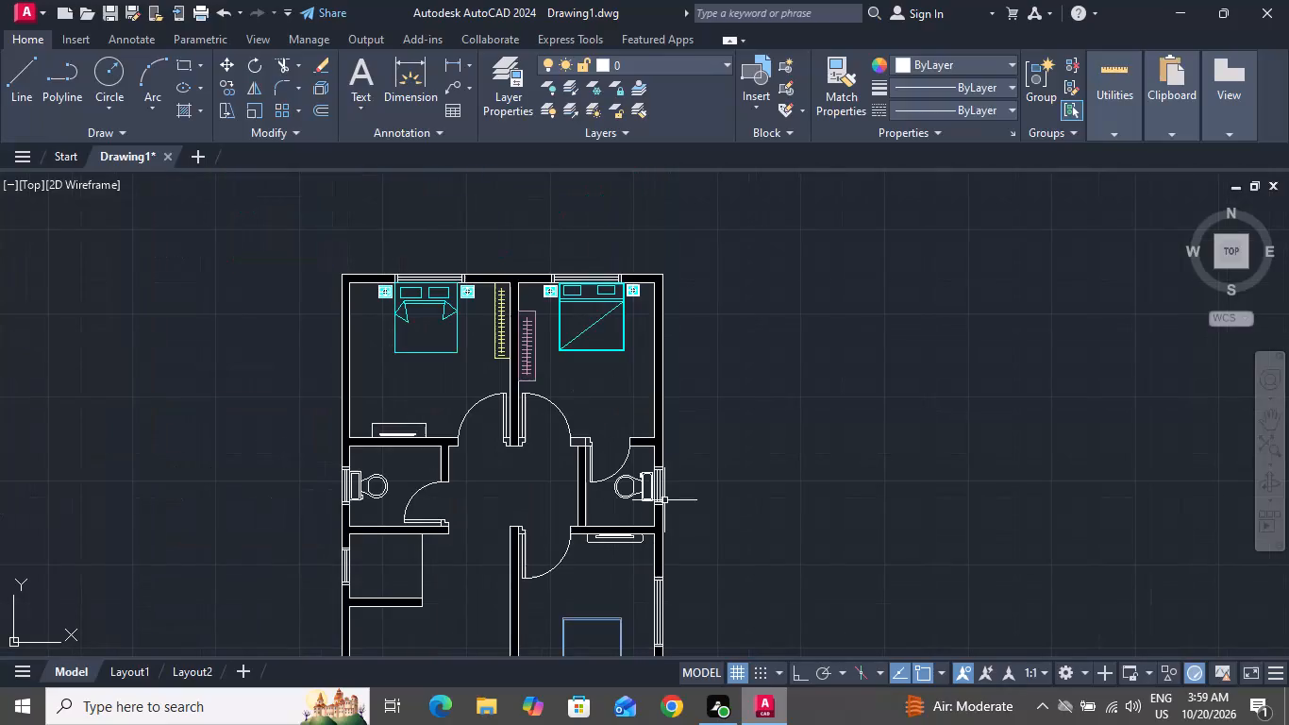
scroll(665, 497, "down", 2)
scroll(656, 570, "up", 3)
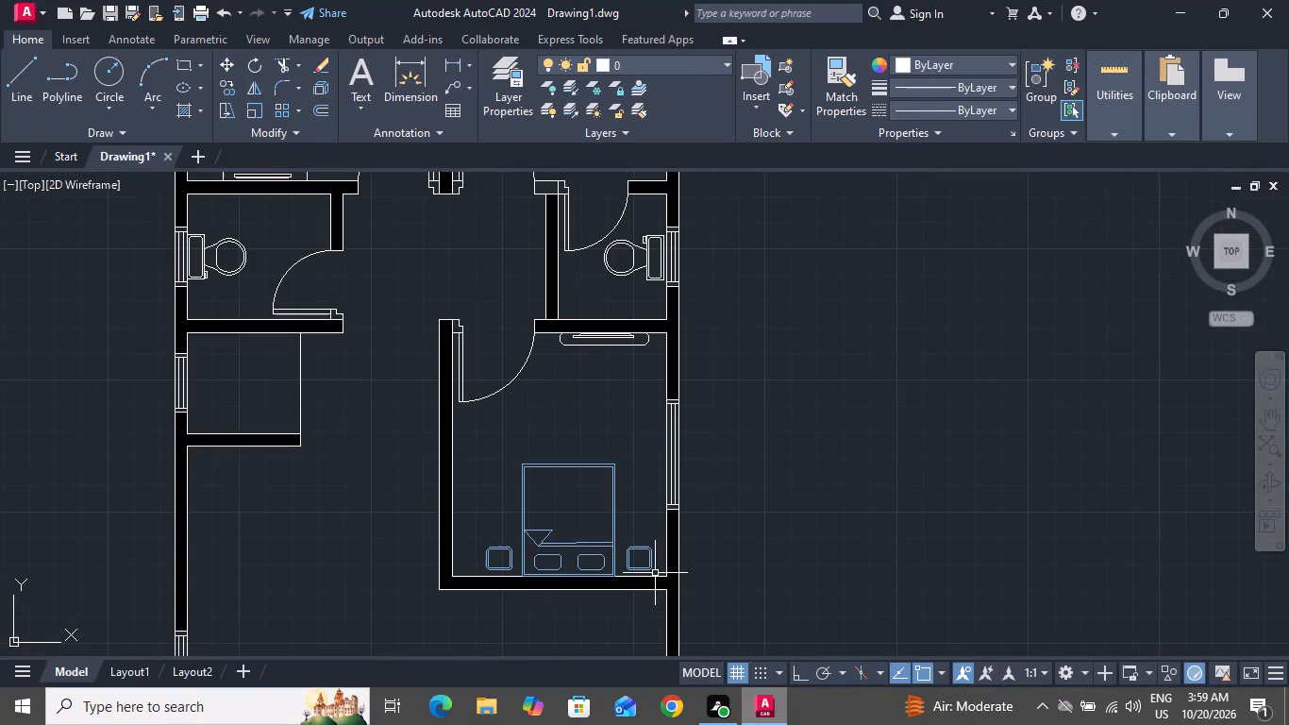
scroll(654, 573, "up", 1)
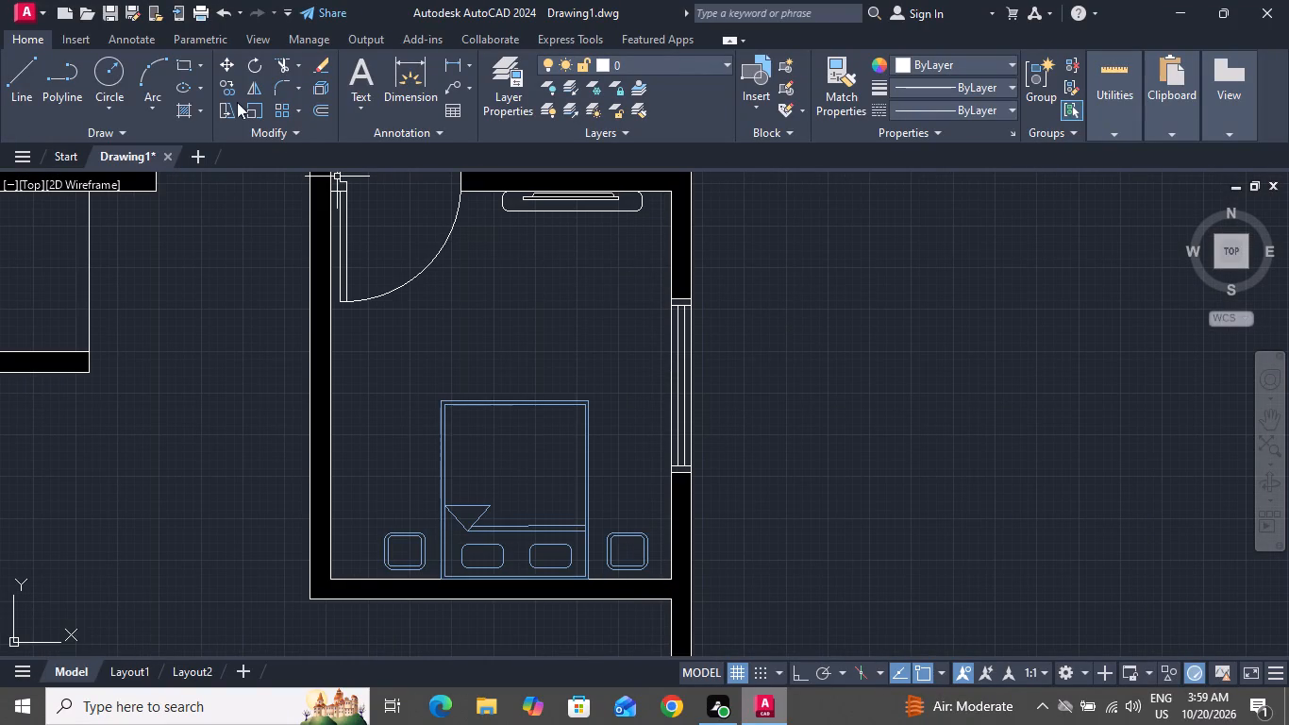
left_click(189, 59)
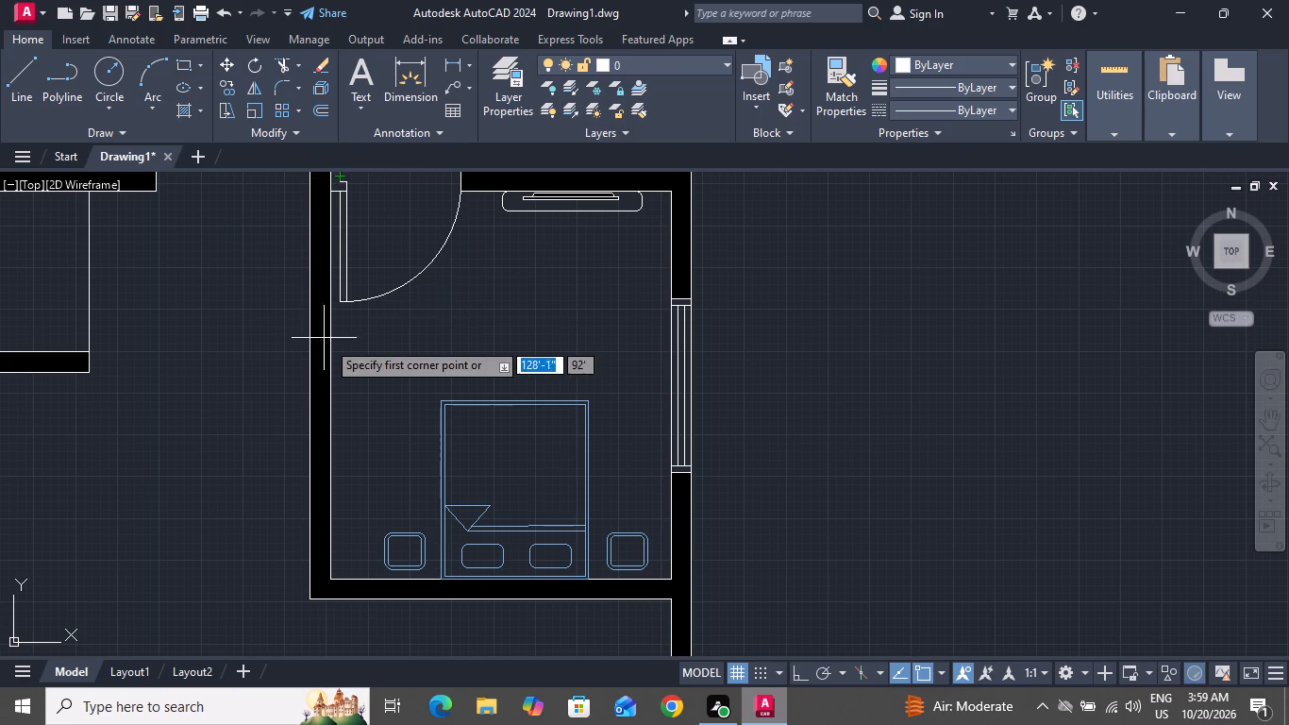
left_click(331, 340)
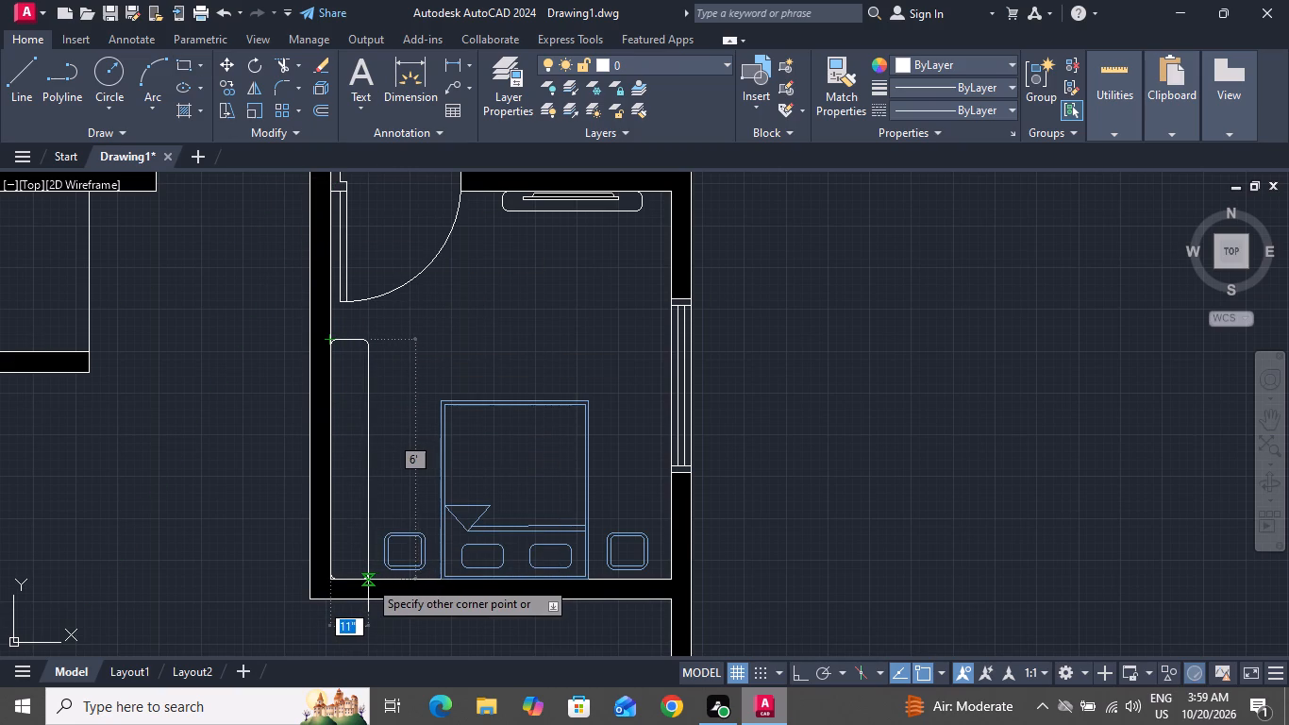
left_click(360, 512)
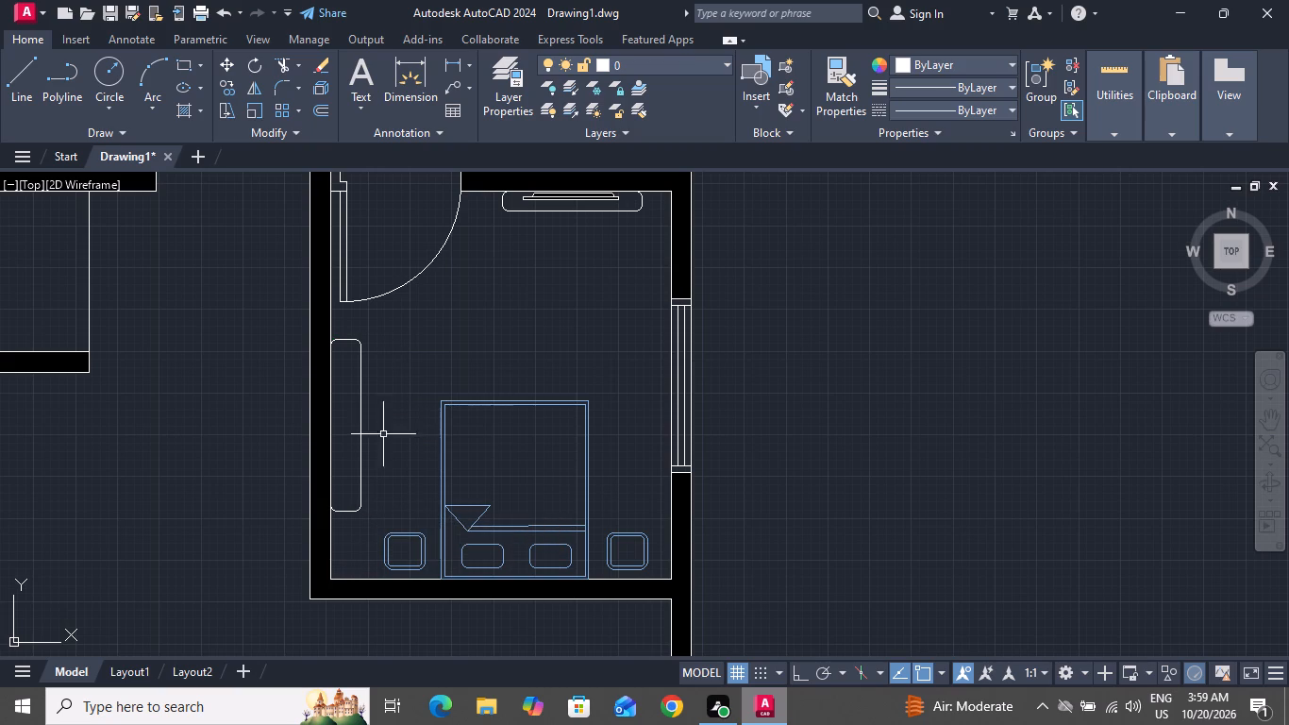
Draw two crossing diagonal lines between the opposite corners of the rounded rectangle to mark it as a wardrobe.
left_click(34, 82)
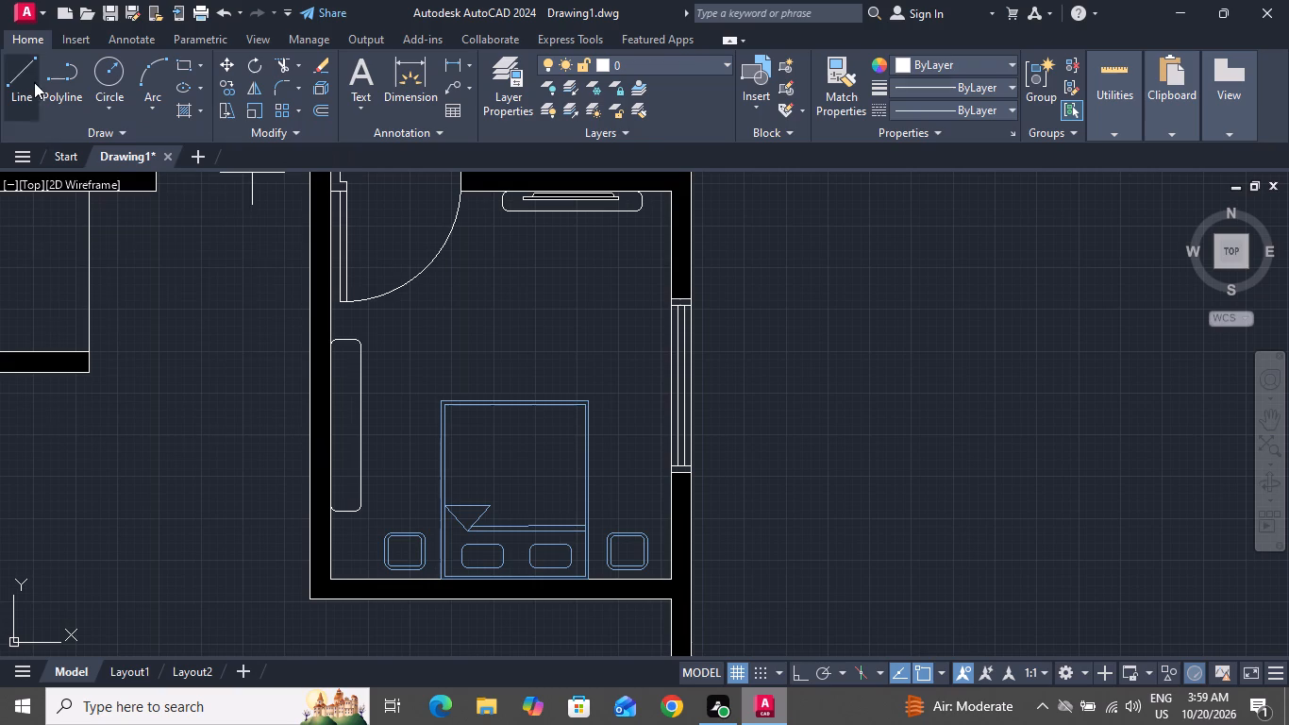
left_click(330, 338)
left_click(360, 514)
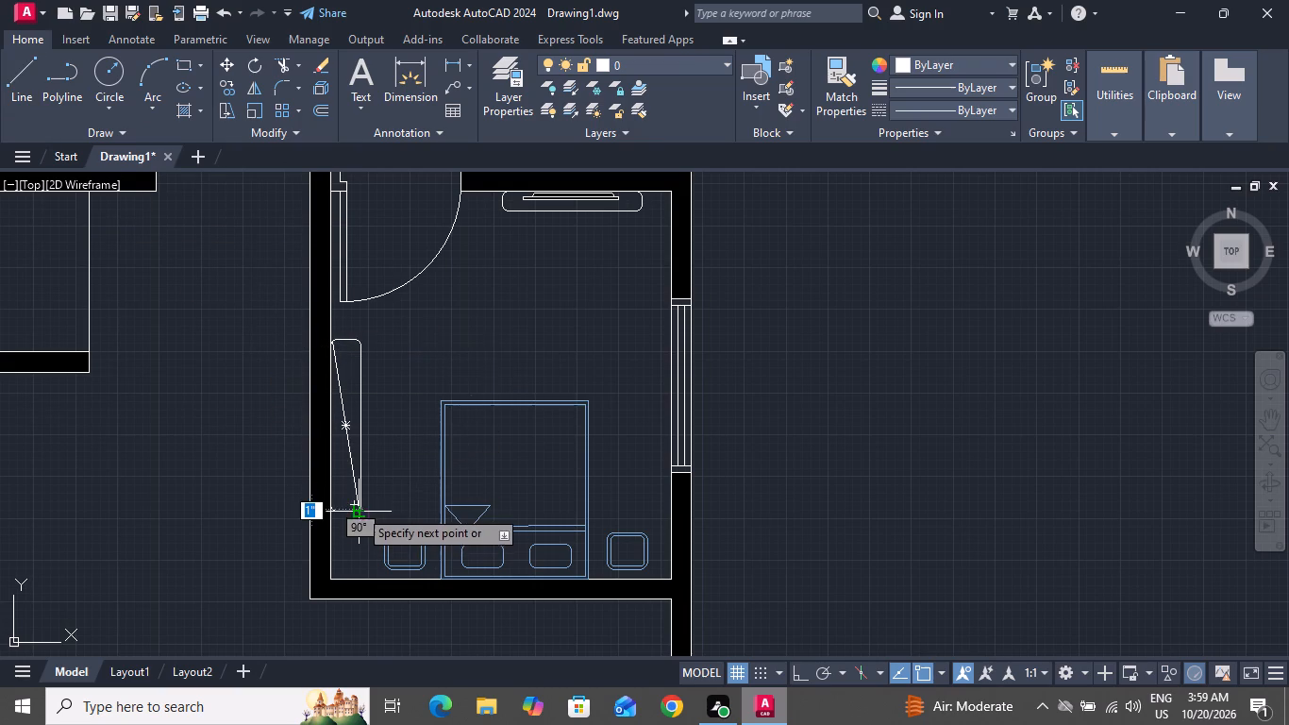
right_click(357, 503)
left_click(408, 336)
left_click(408, 322)
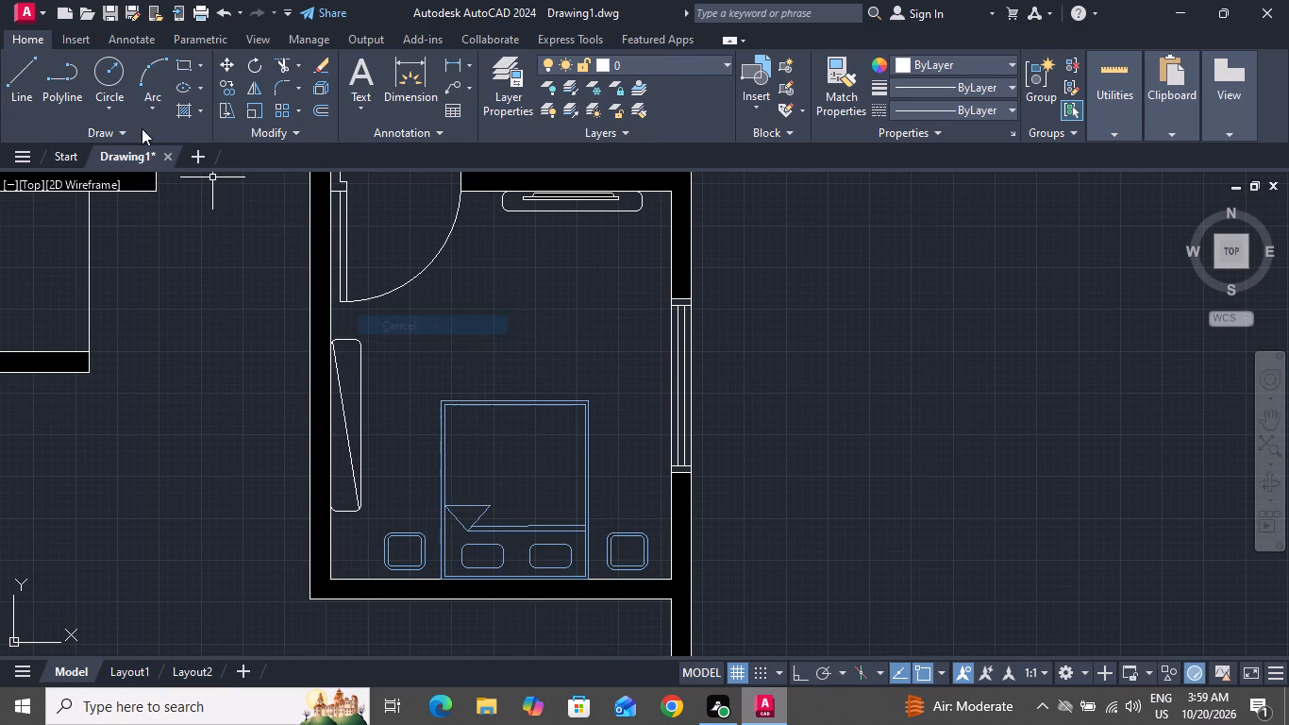
left_click(29, 84)
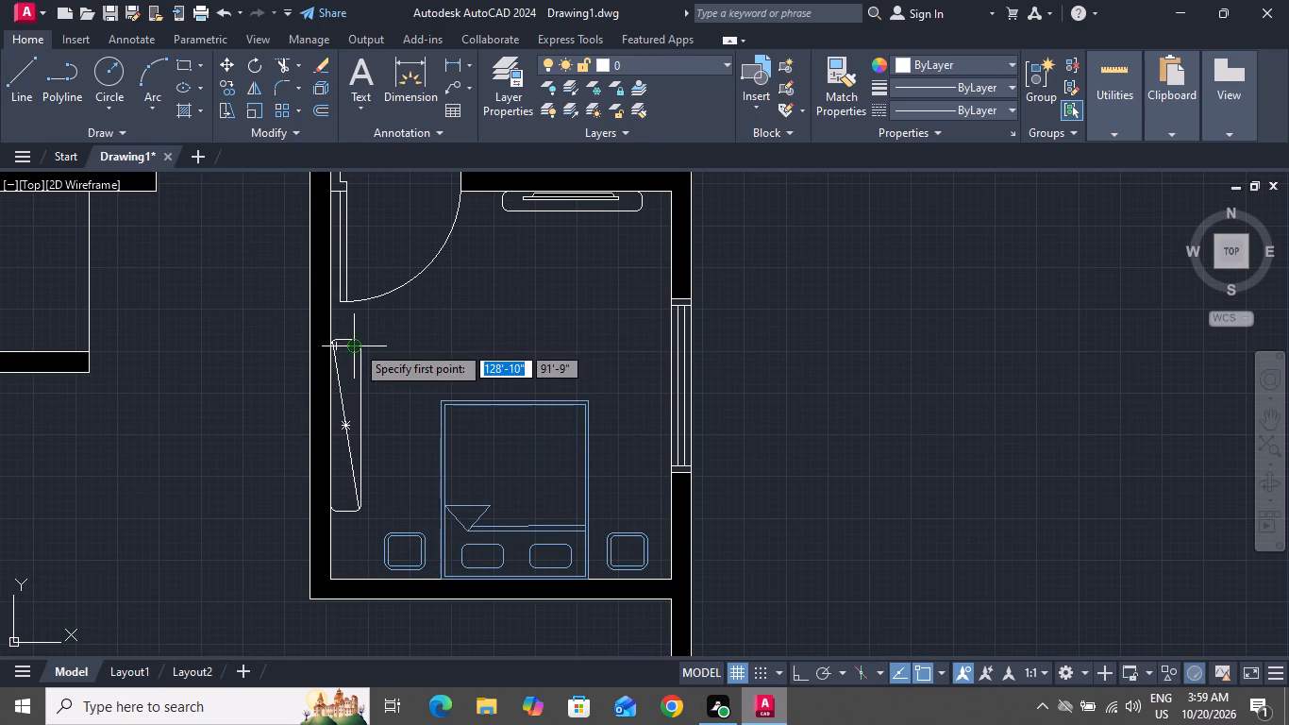
left_click(356, 345)
left_click(332, 510)
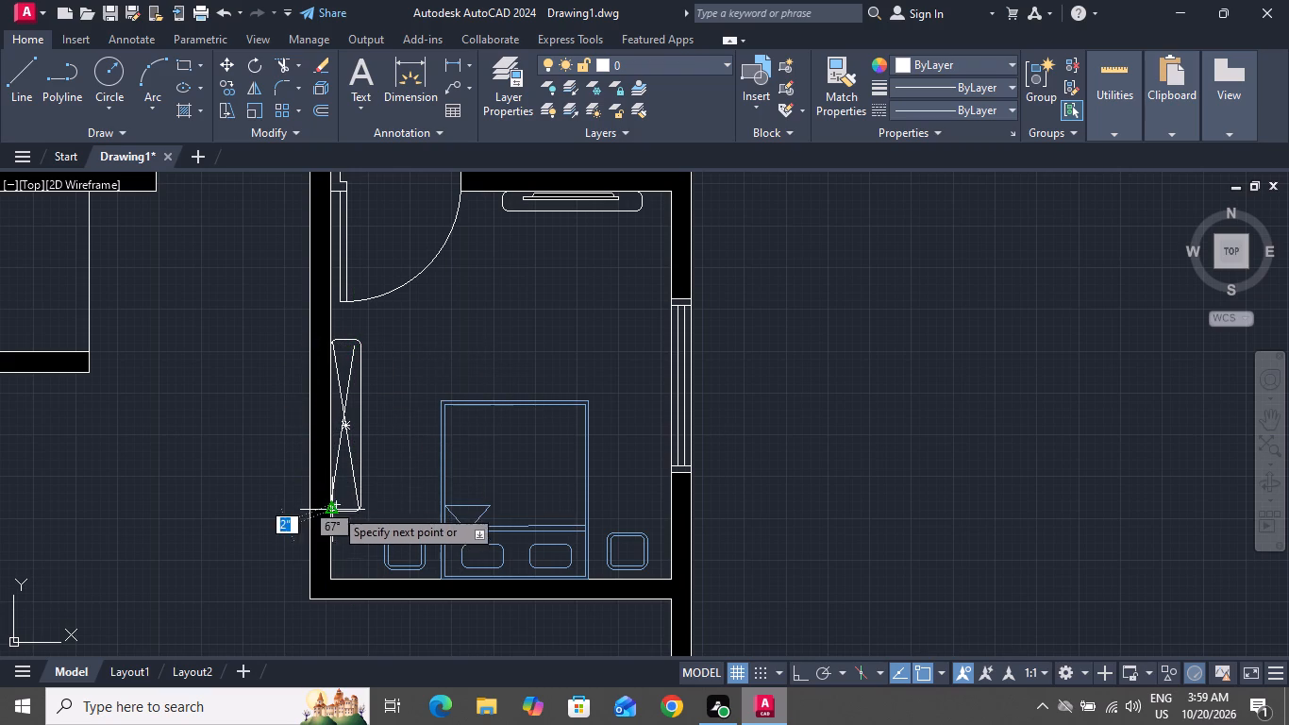
right_click(338, 492)
left_click(381, 316)
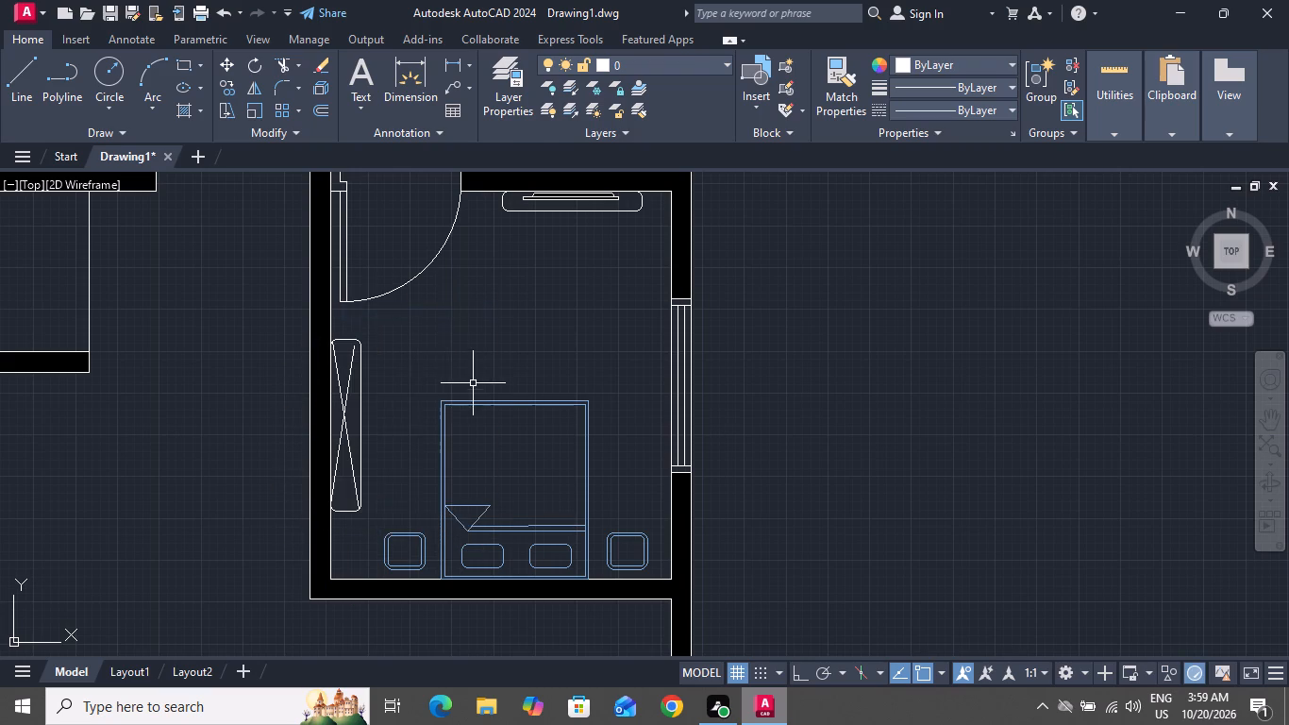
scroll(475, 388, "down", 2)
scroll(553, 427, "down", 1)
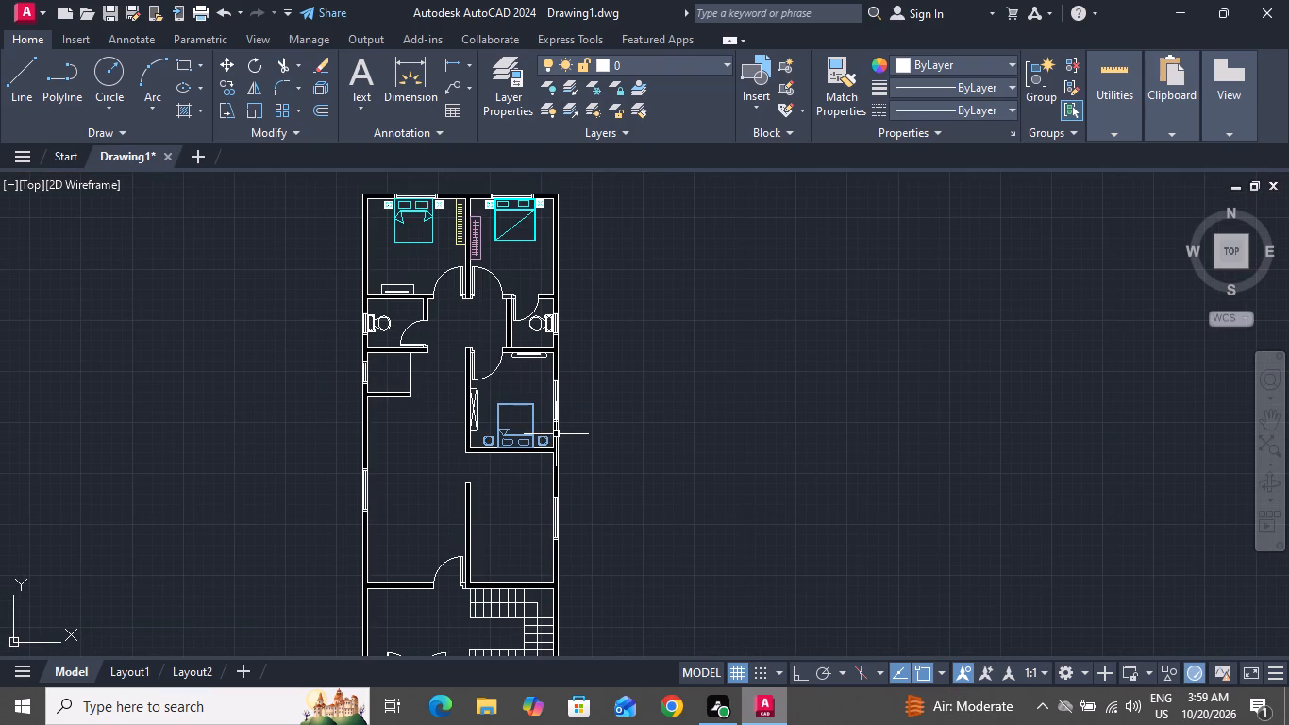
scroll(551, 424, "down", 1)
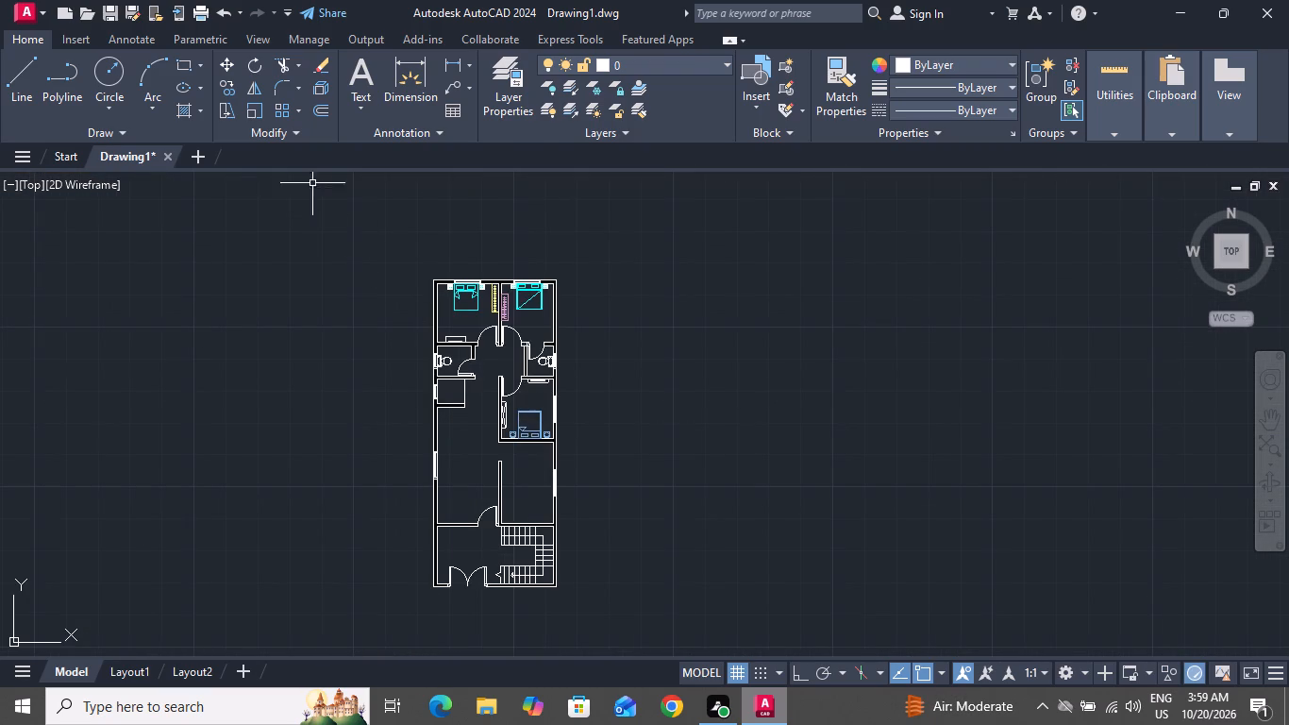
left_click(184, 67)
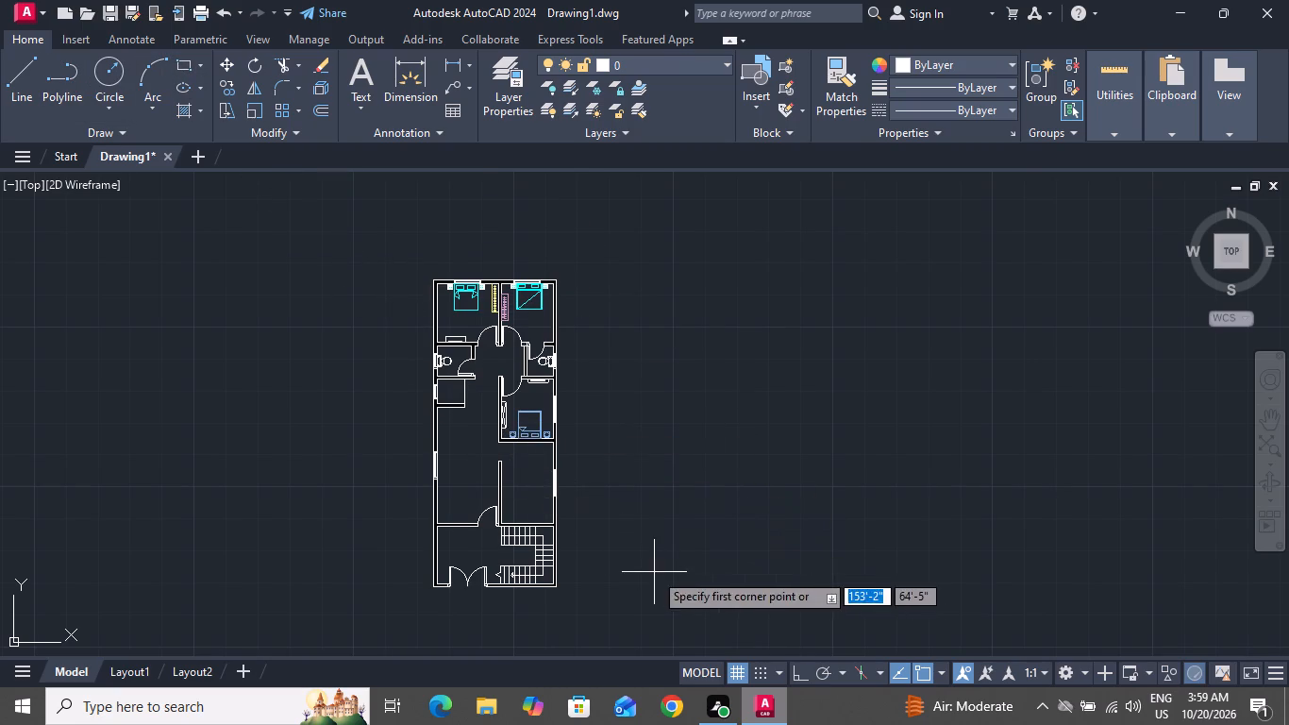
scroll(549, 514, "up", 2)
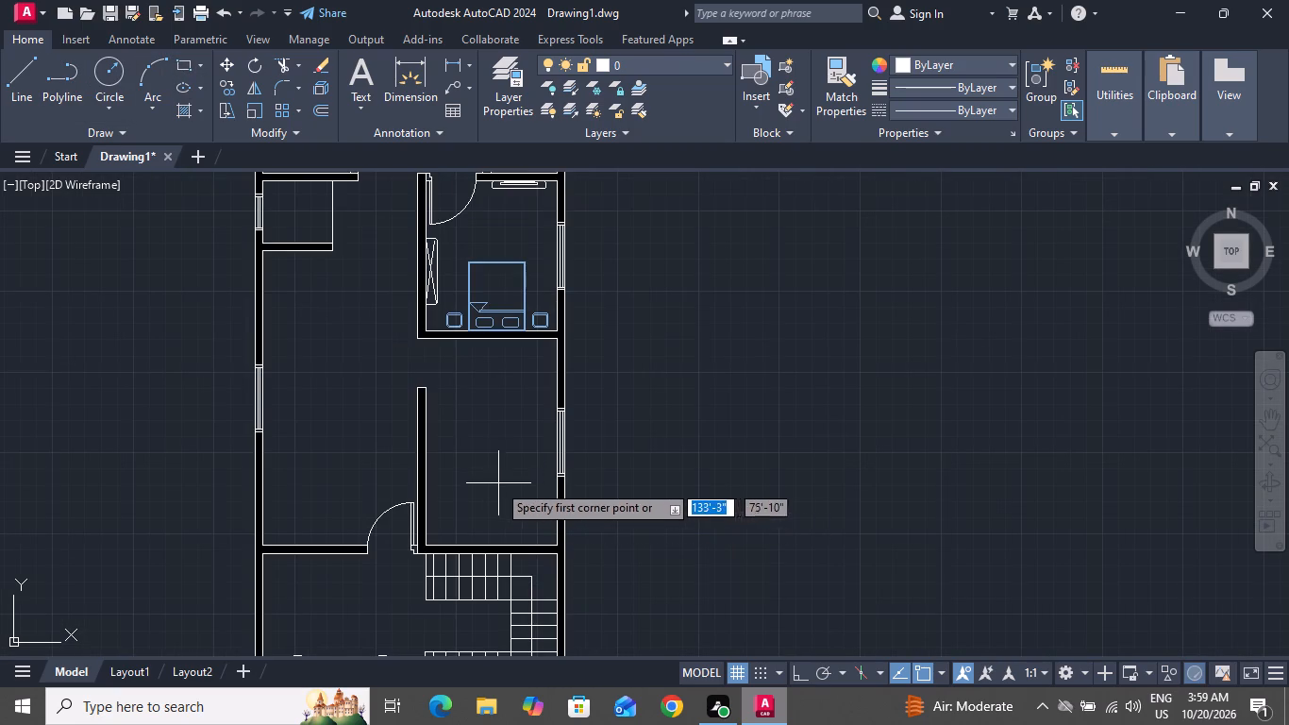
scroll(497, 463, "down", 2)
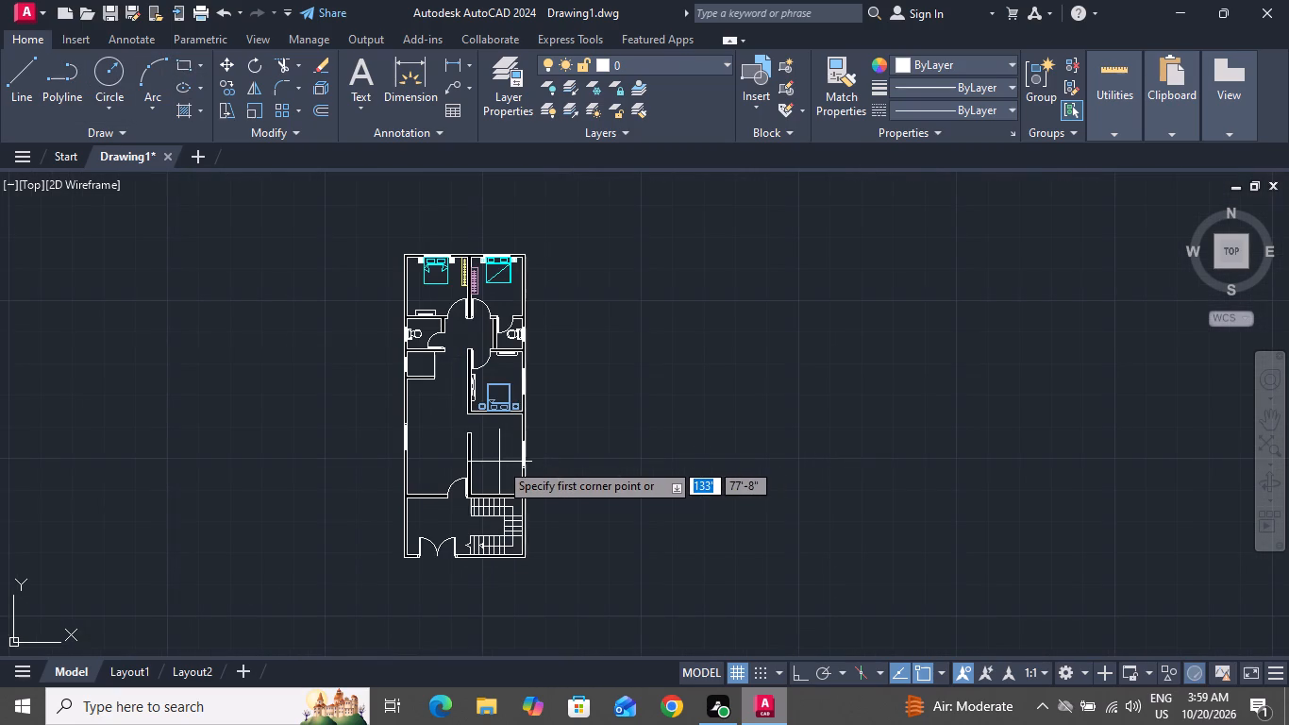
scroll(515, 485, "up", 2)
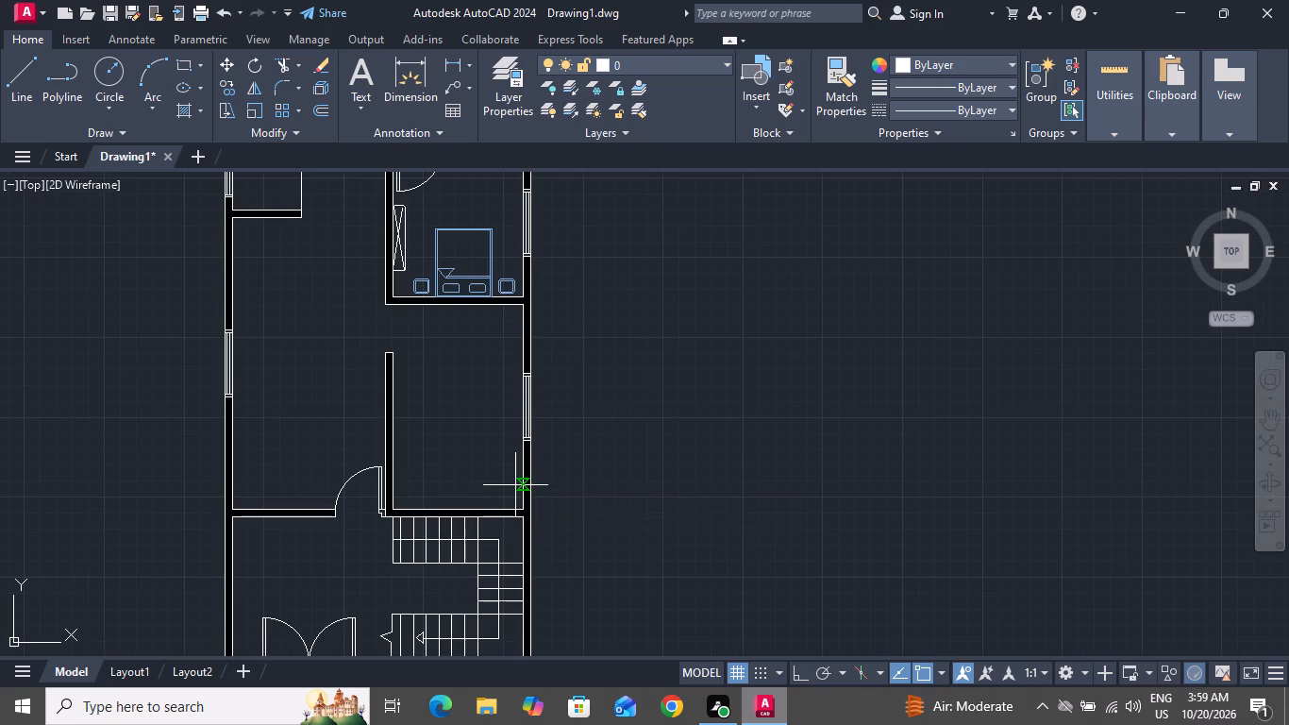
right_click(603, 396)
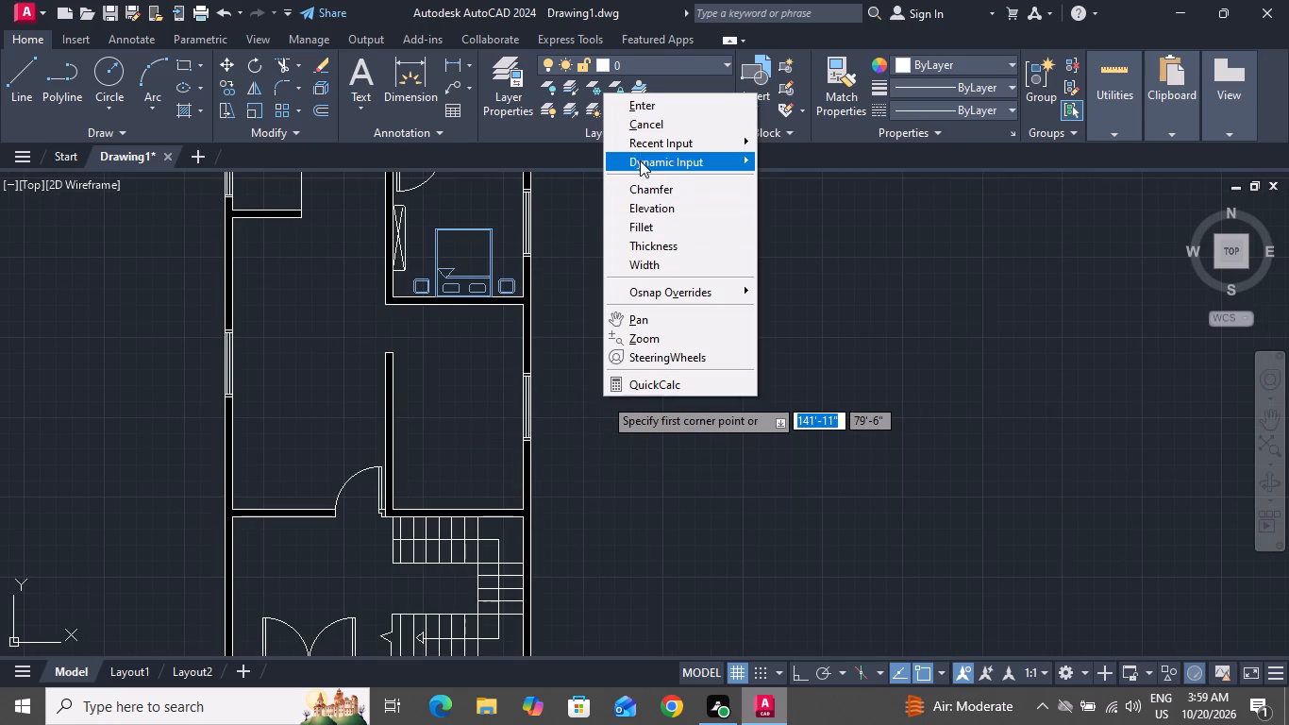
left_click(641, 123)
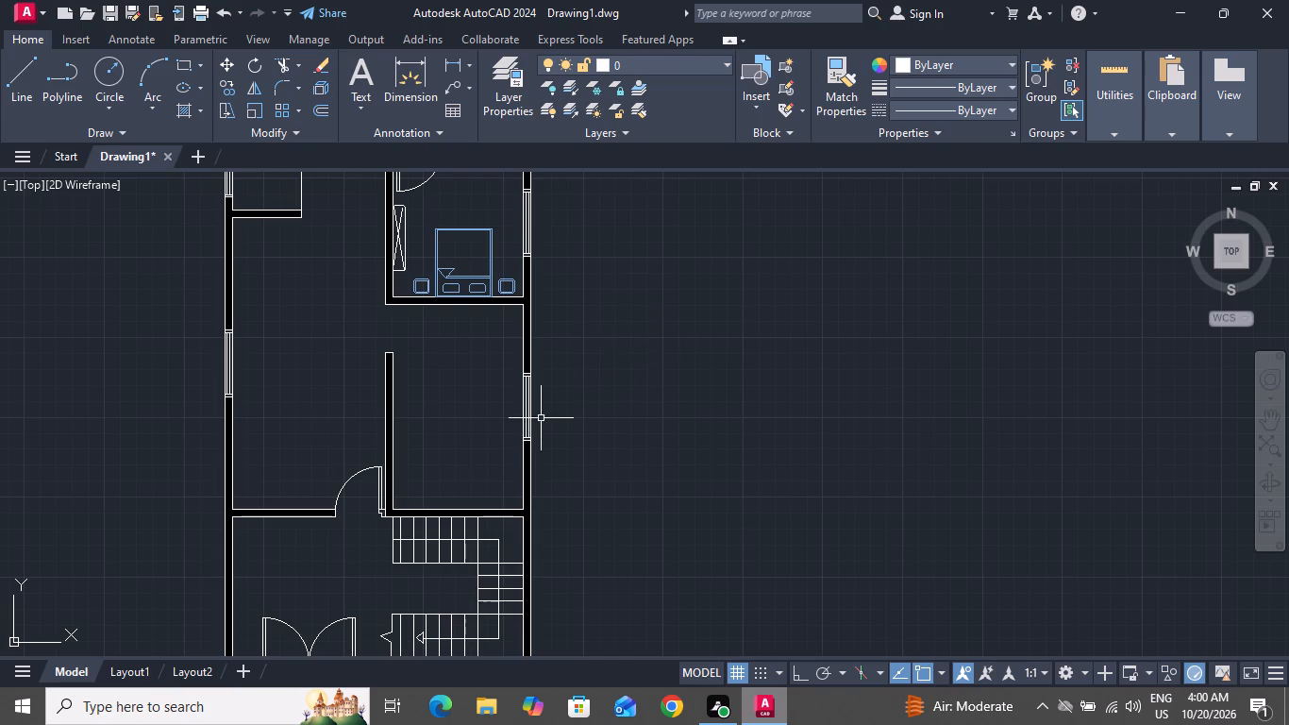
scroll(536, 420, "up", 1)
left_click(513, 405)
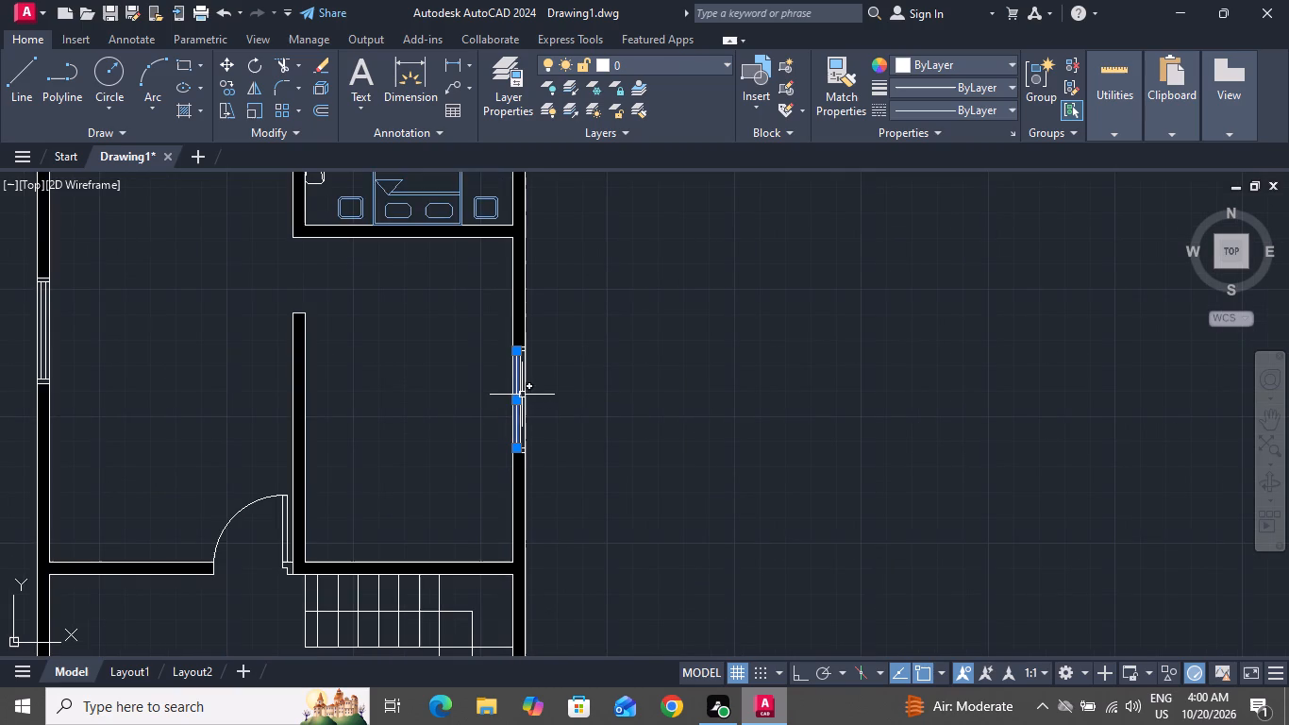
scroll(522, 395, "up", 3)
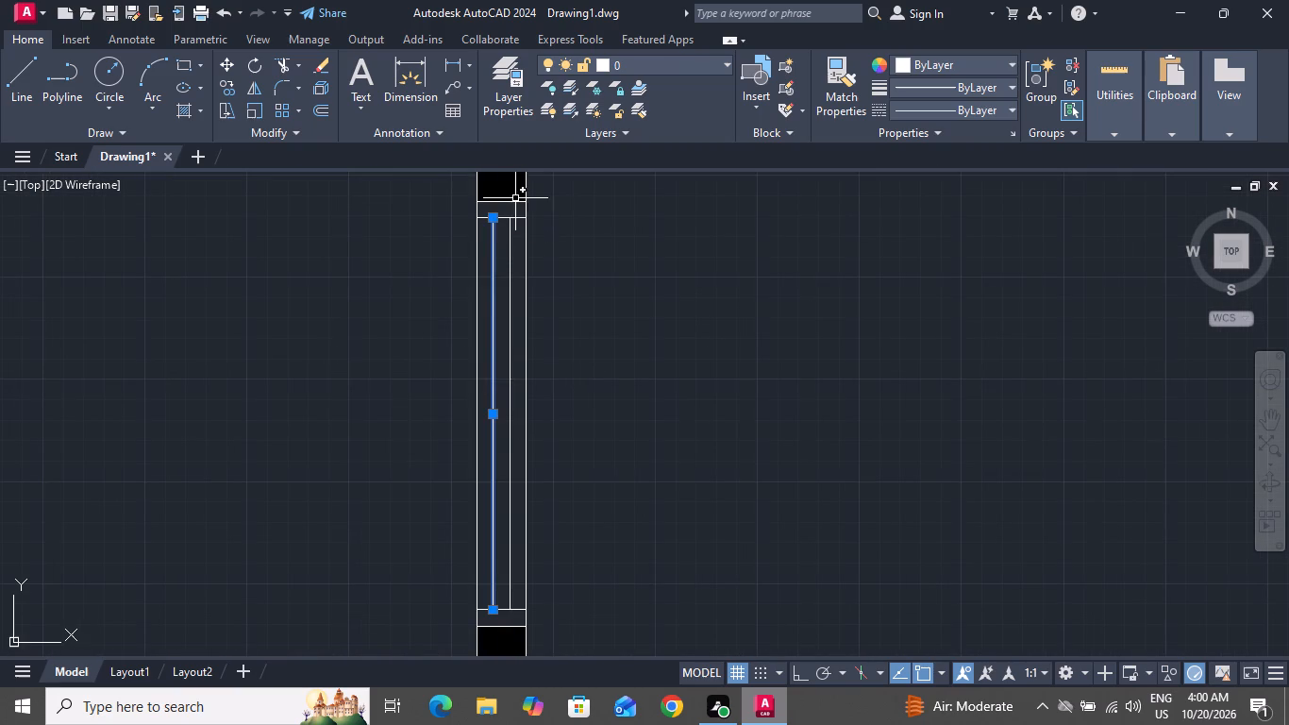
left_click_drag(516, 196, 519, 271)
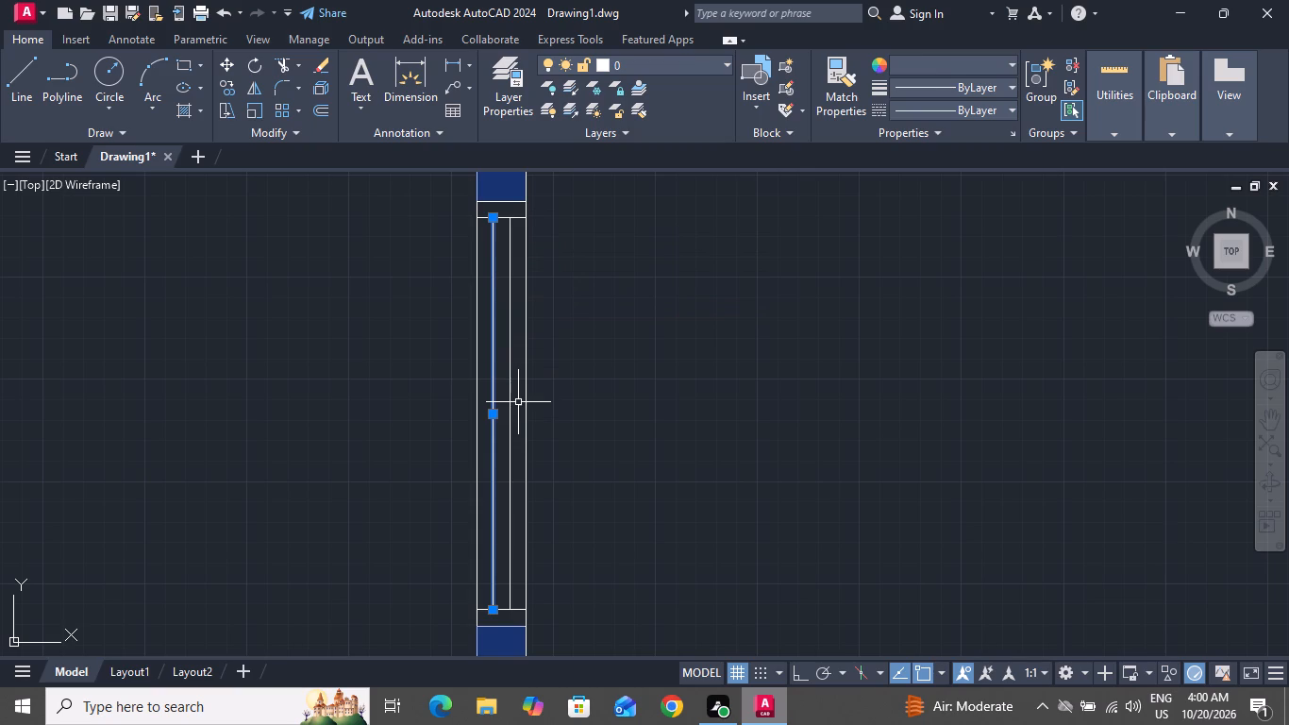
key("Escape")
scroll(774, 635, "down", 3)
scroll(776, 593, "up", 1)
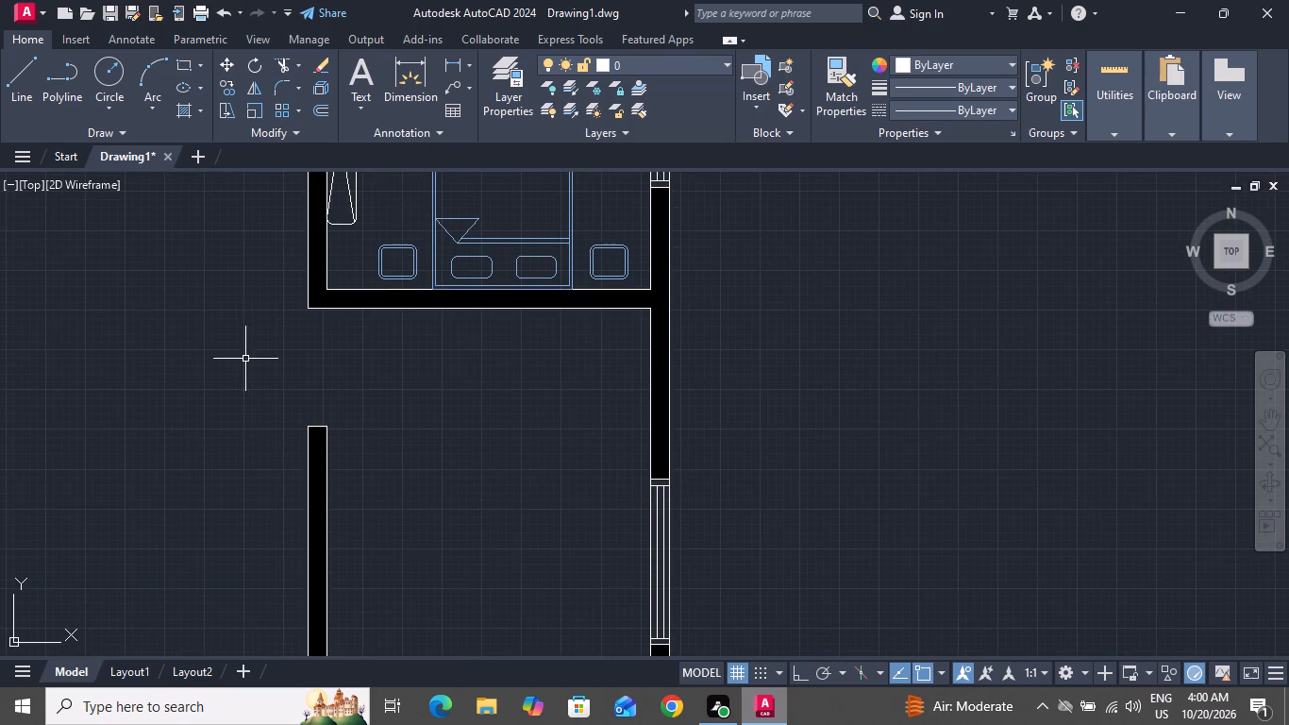
Draw a horizontal line from the middle of the window into the room above the staircase, ending short of the interior wall.
left_click(25, 85)
scroll(678, 397, "down", 2)
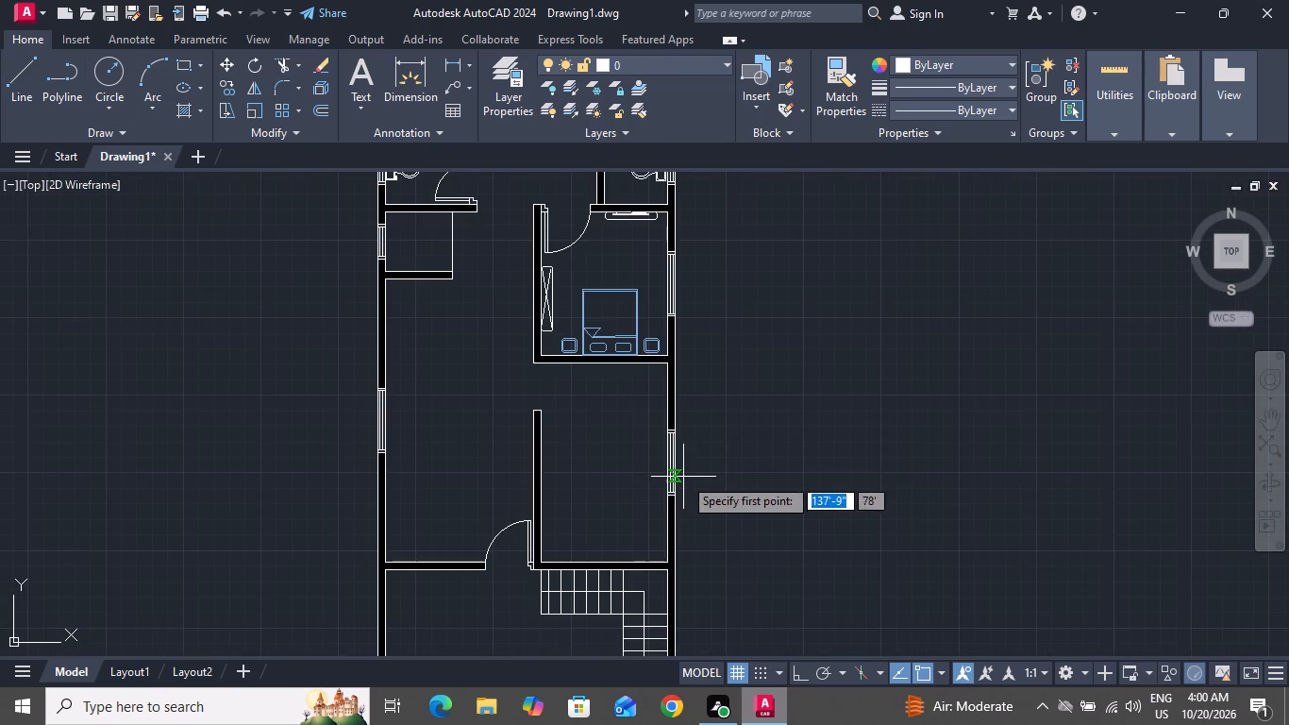
scroll(644, 481, "up", 3)
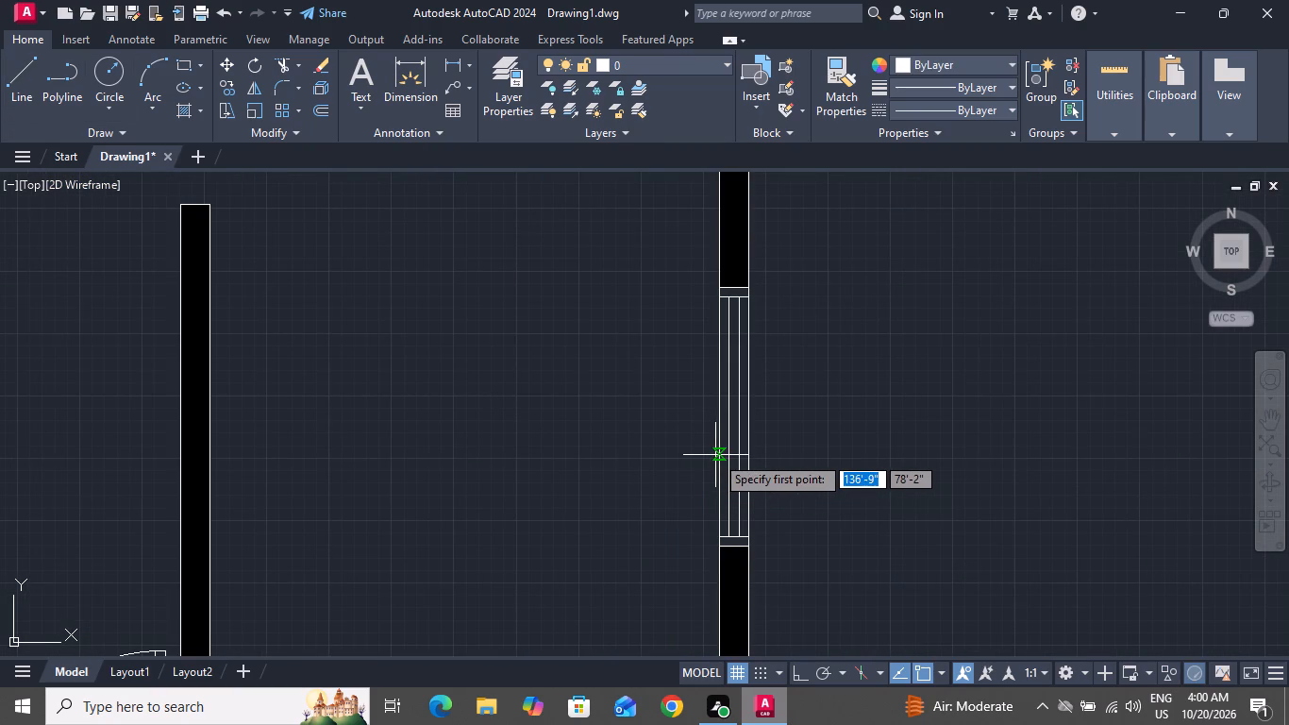
scroll(715, 448, "down", 3)
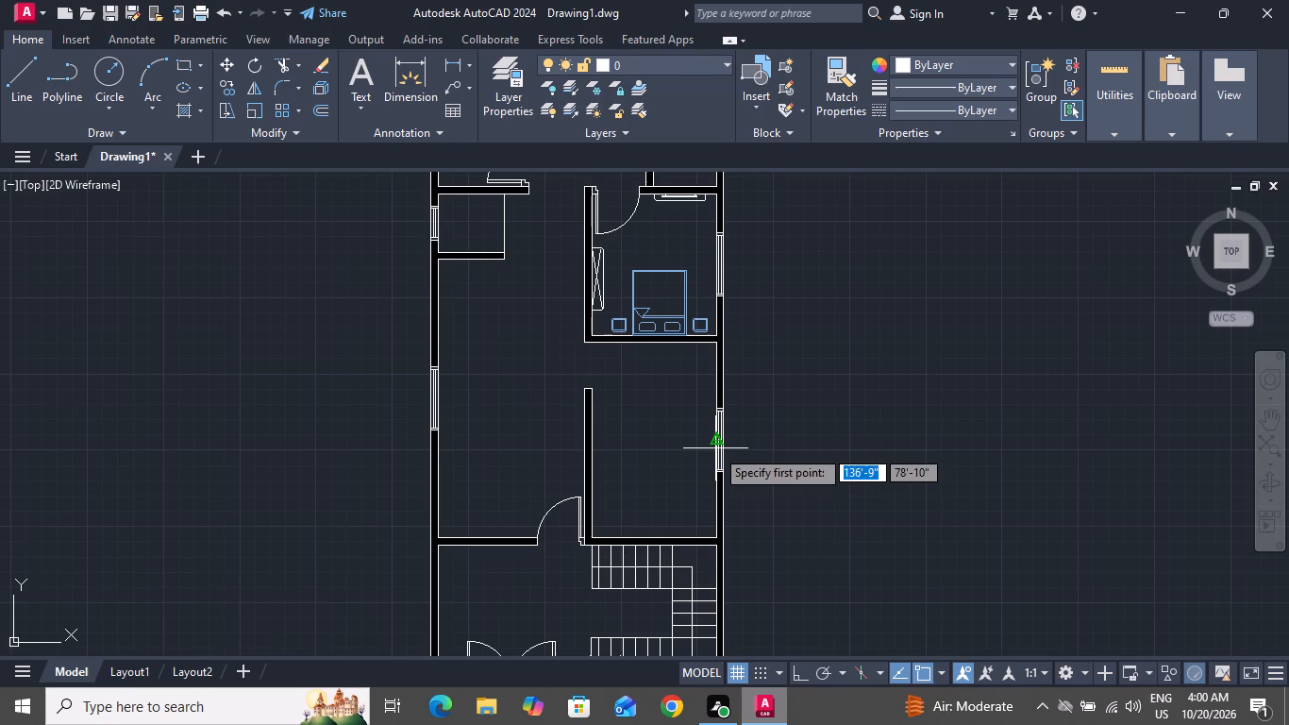
left_click(715, 448)
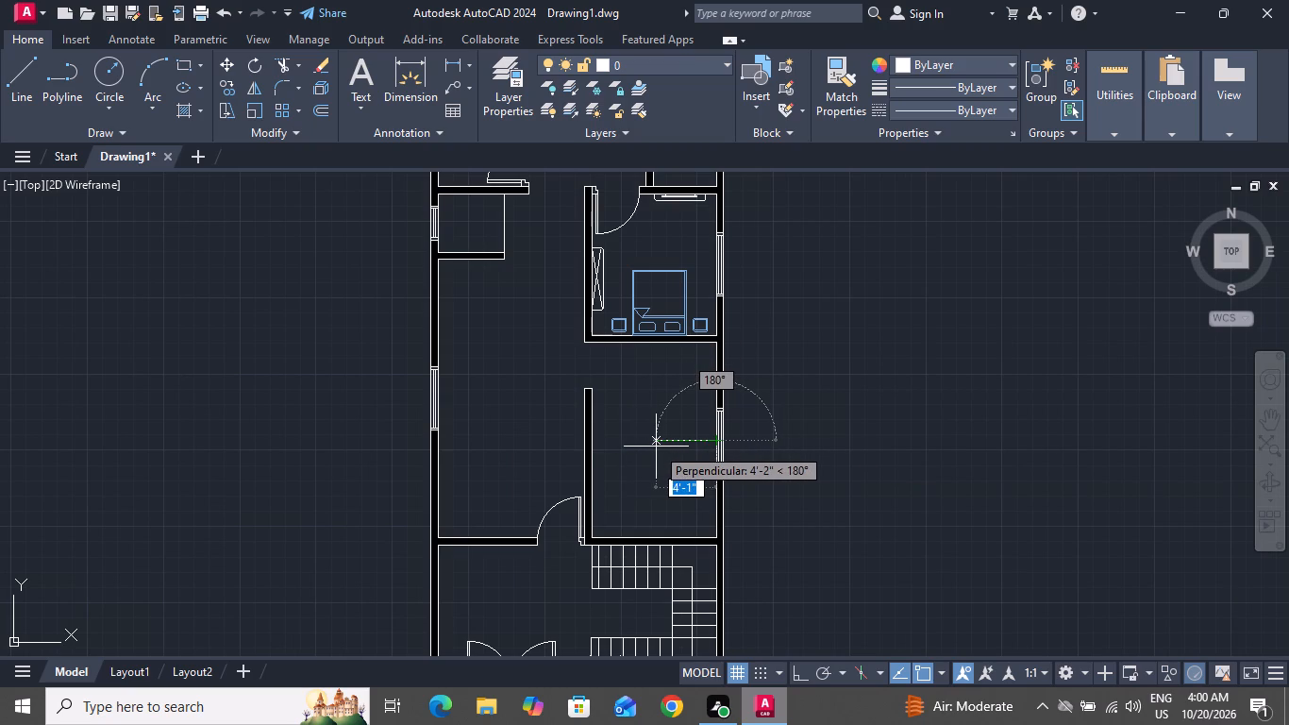
left_click(647, 447)
right_click(649, 446)
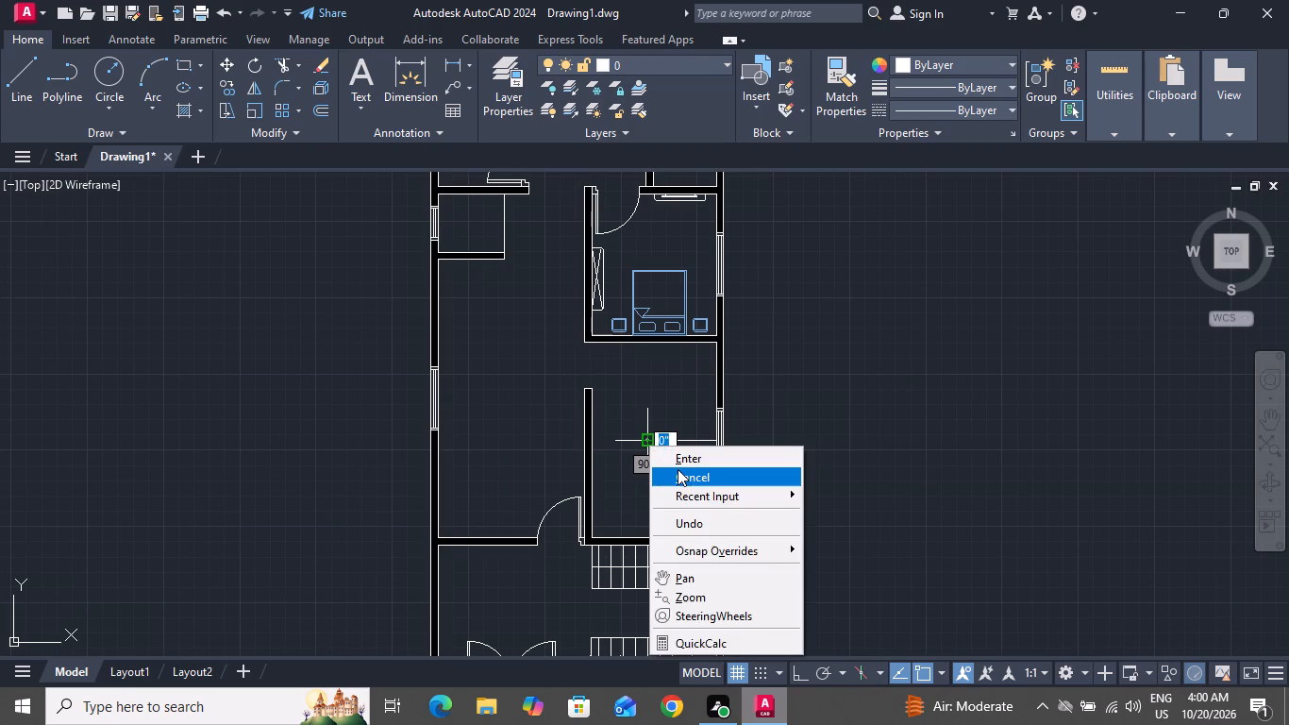
left_click(678, 469)
Offset the horizontal line at the window 6" upward.
type("O 6")
key("shift+quotedbl")
key("Return")
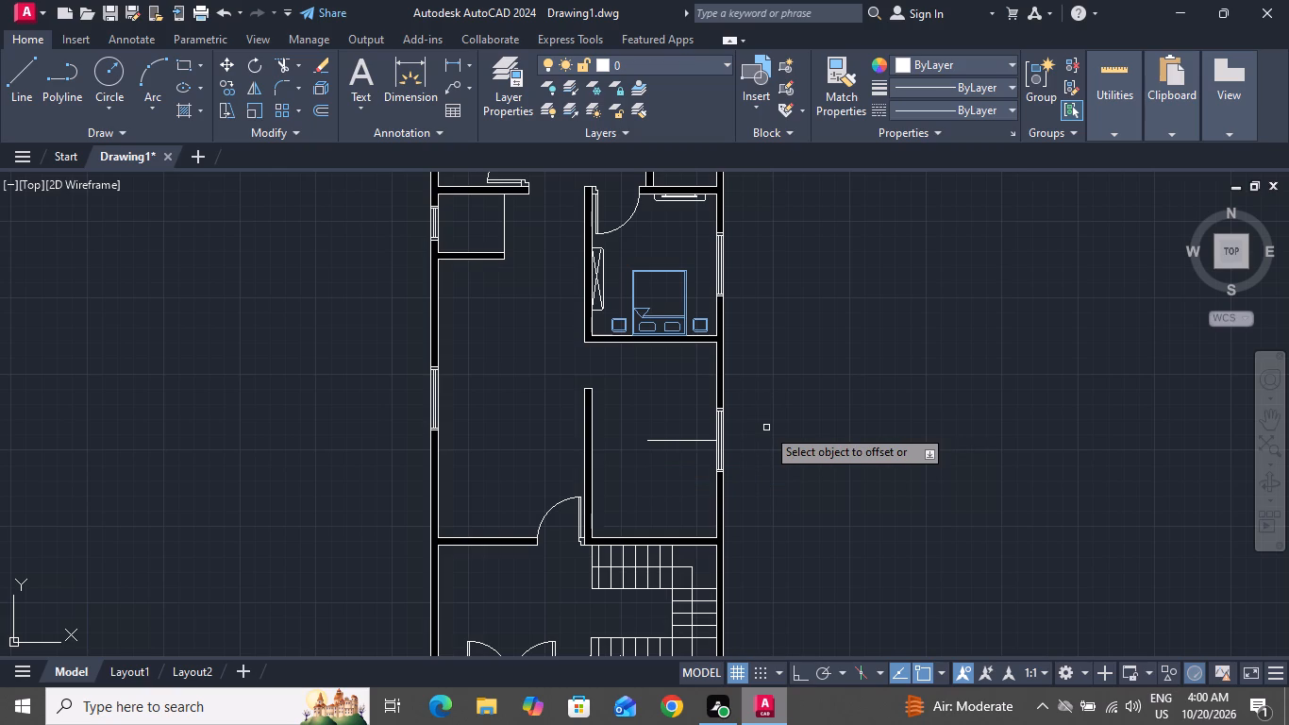
scroll(675, 435, "up", 1)
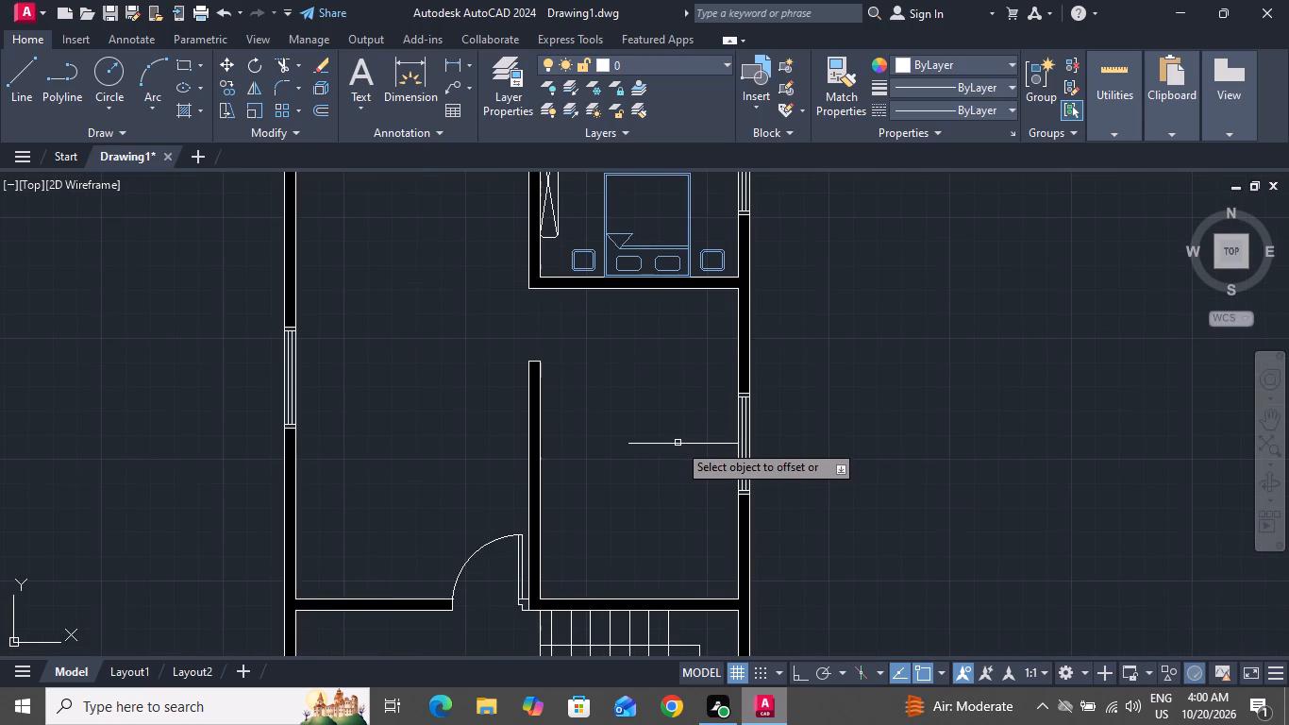
left_click(678, 444)
left_click(678, 415)
right_click(681, 457)
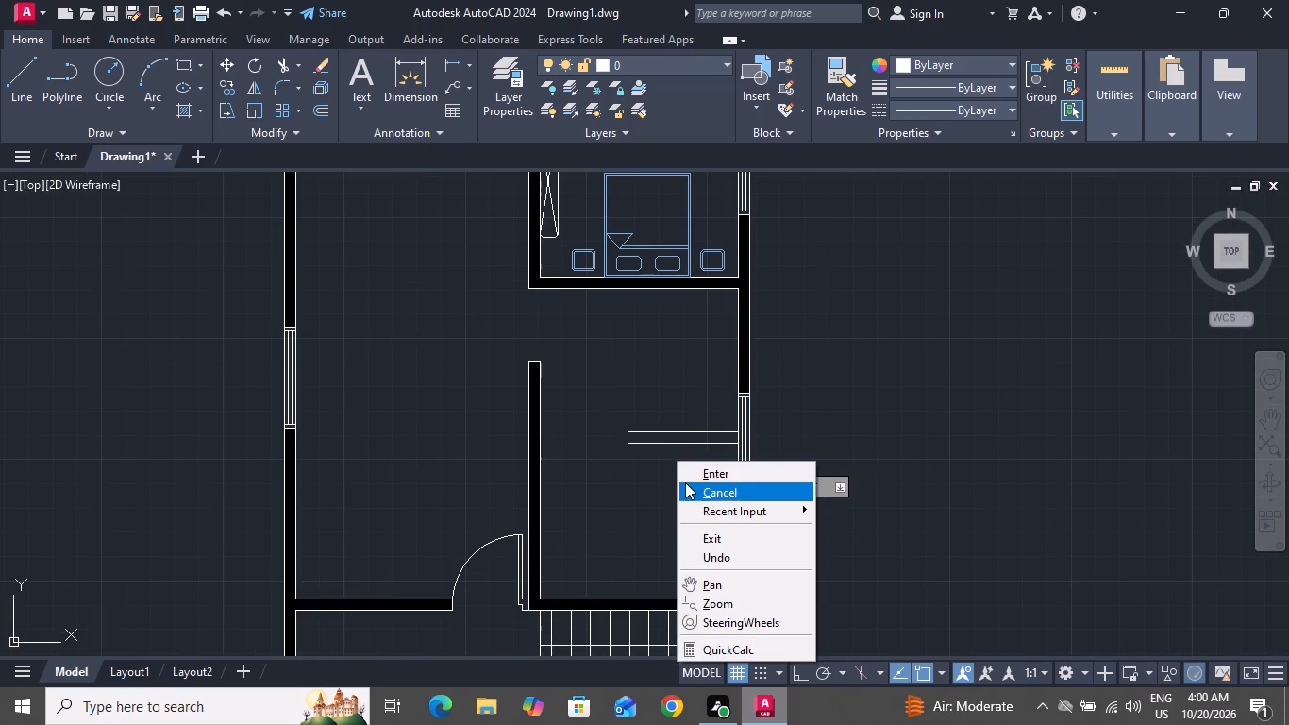
left_click(686, 482)
Close the free end of the two parallel lines at the window with a short vertical line.
left_click(10, 71)
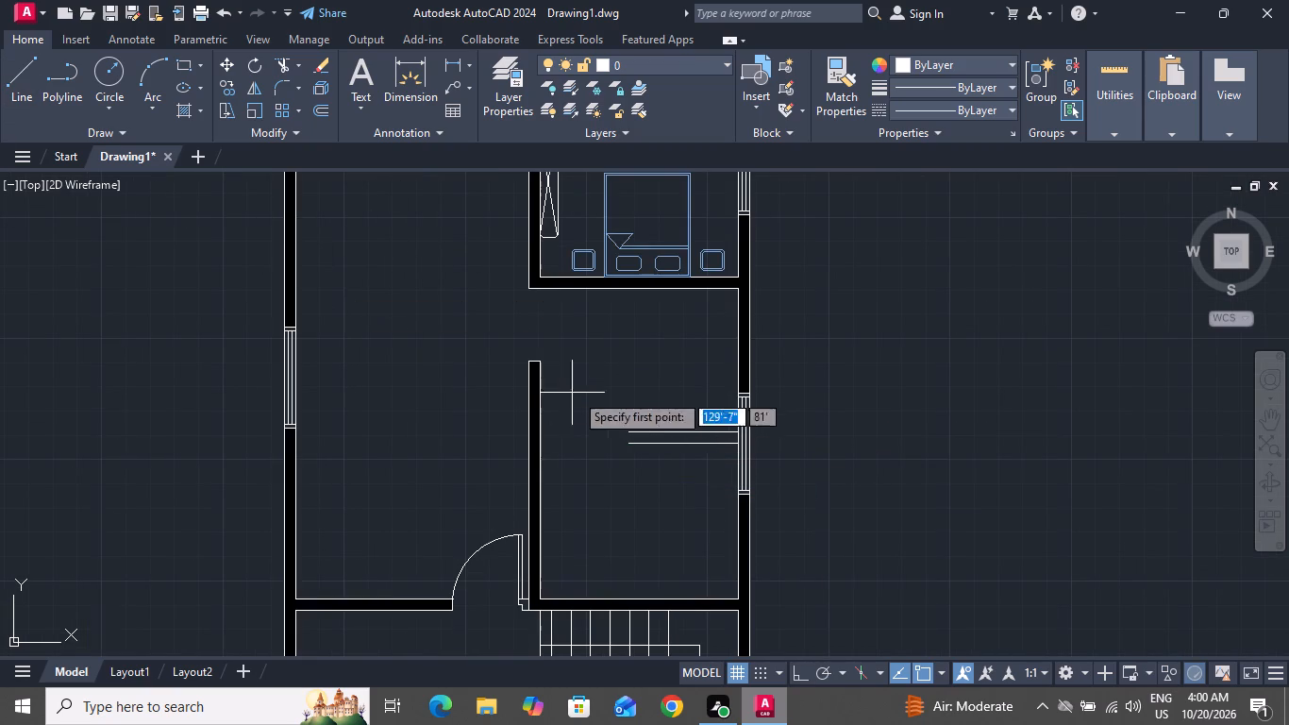
left_click(628, 430)
left_click(628, 443)
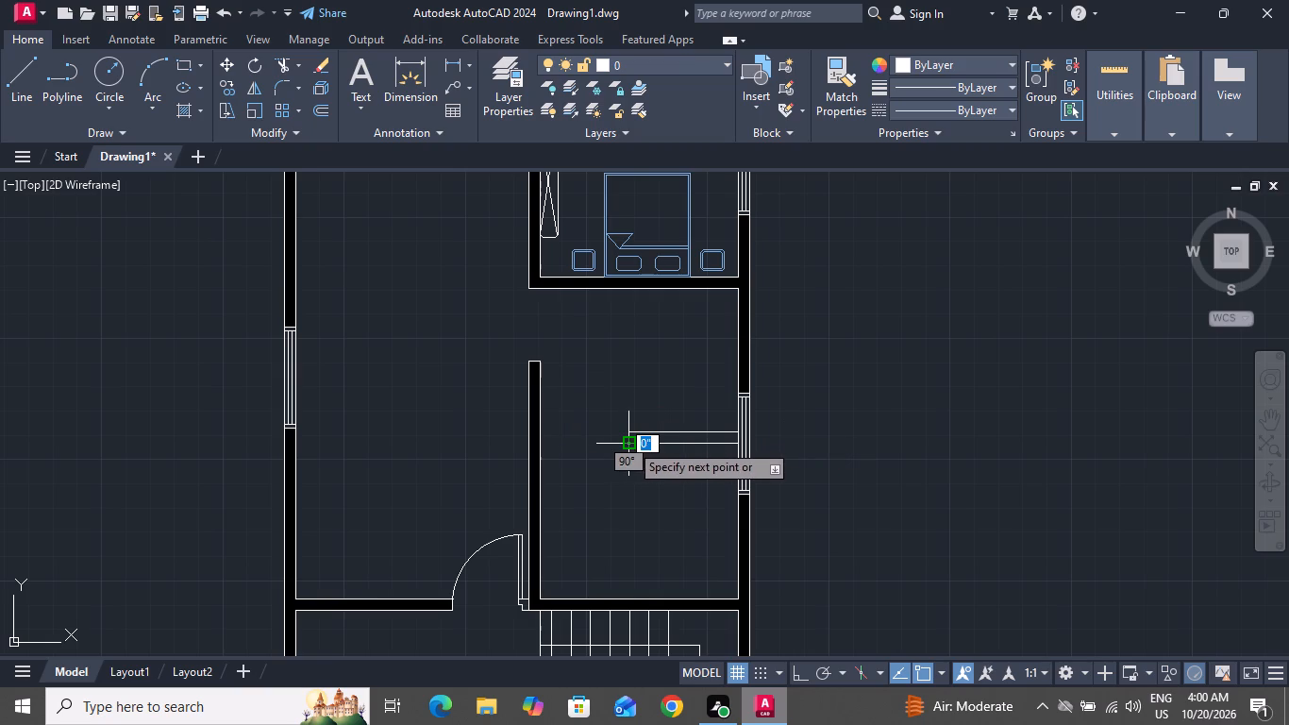
right_click(631, 443)
left_click(685, 478)
scroll(644, 446, "up", 3)
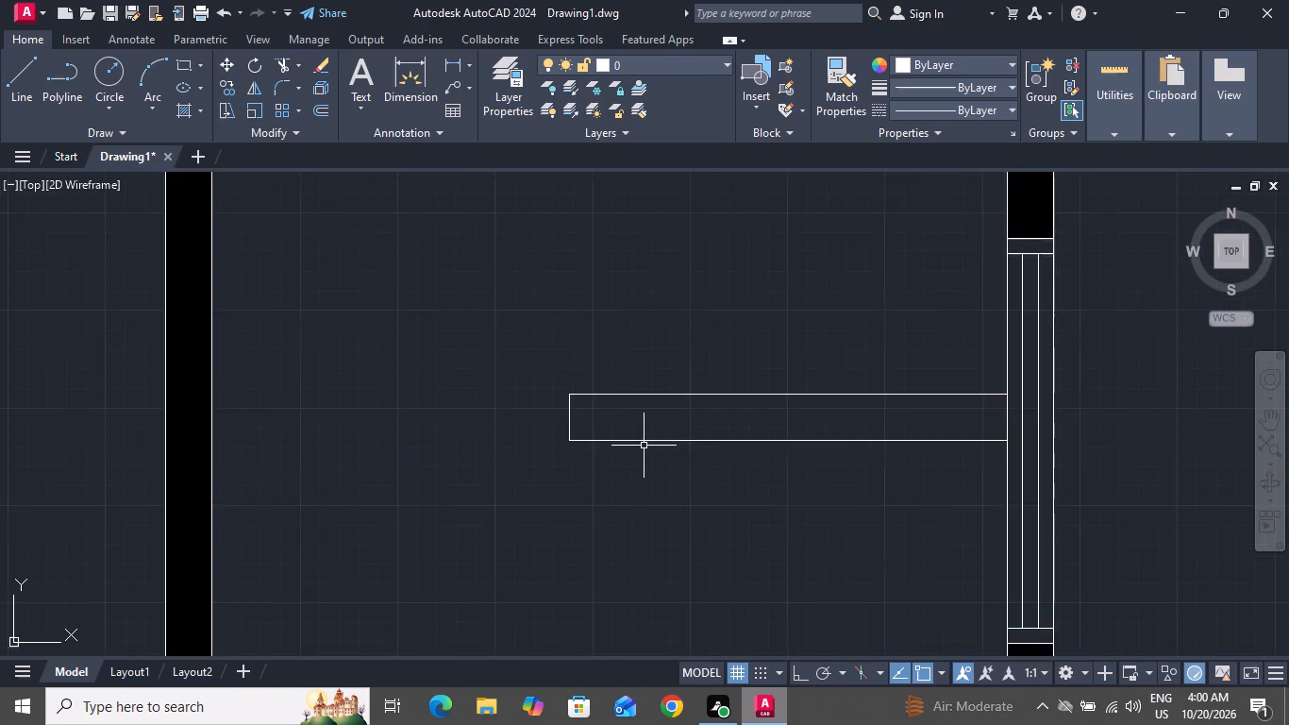
Draw an L-shaped counter line from the strip at the window about 4'-6" straight down, turning horizontally to meet the interior wall.
scroll(644, 446, "up", 1)
scroll(643, 446, "down", 4)
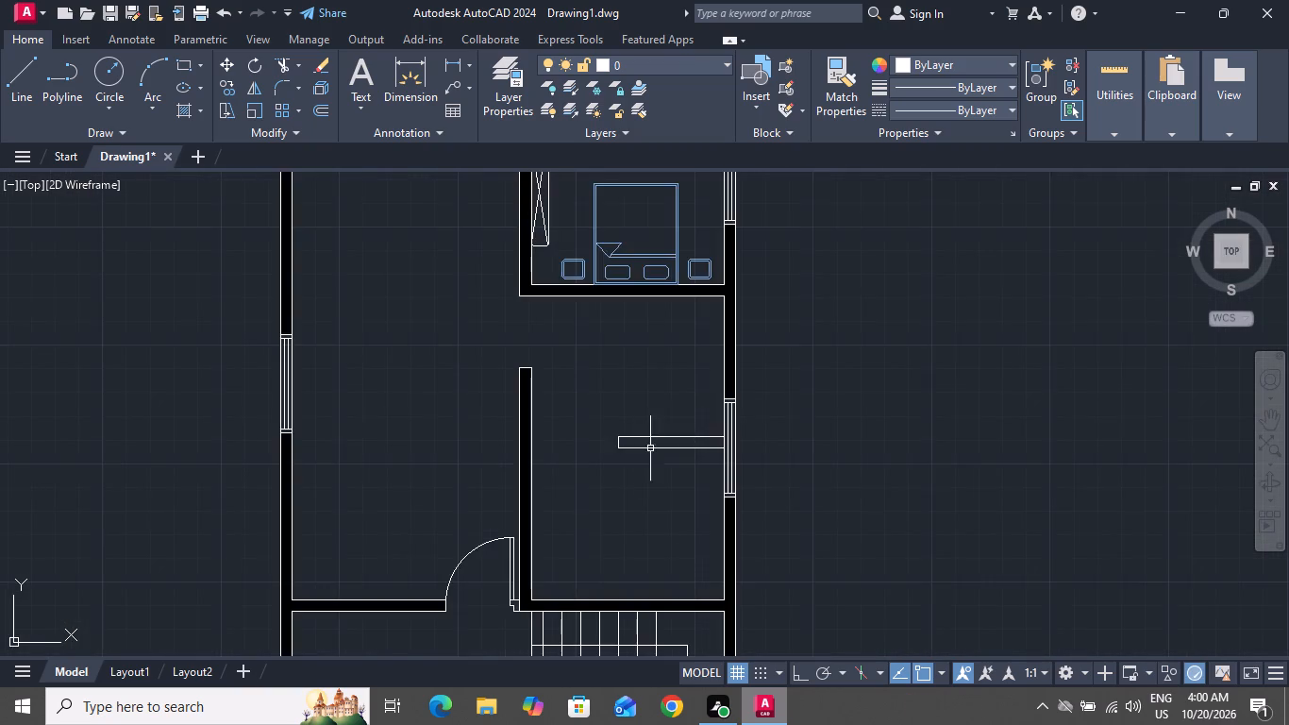
scroll(762, 414, "up", 1)
scroll(819, 371, "down", 1)
scroll(819, 371, "up", 1)
scroll(816, 354, "down", 1)
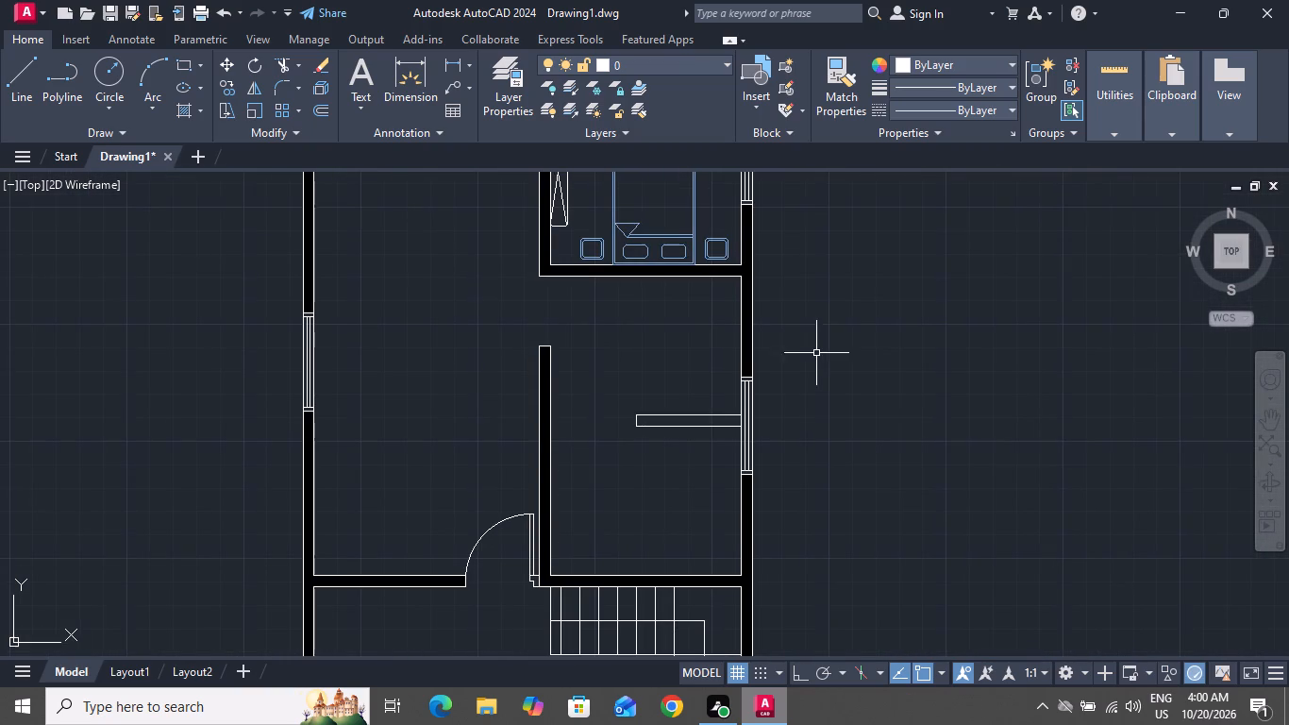
left_click(18, 64)
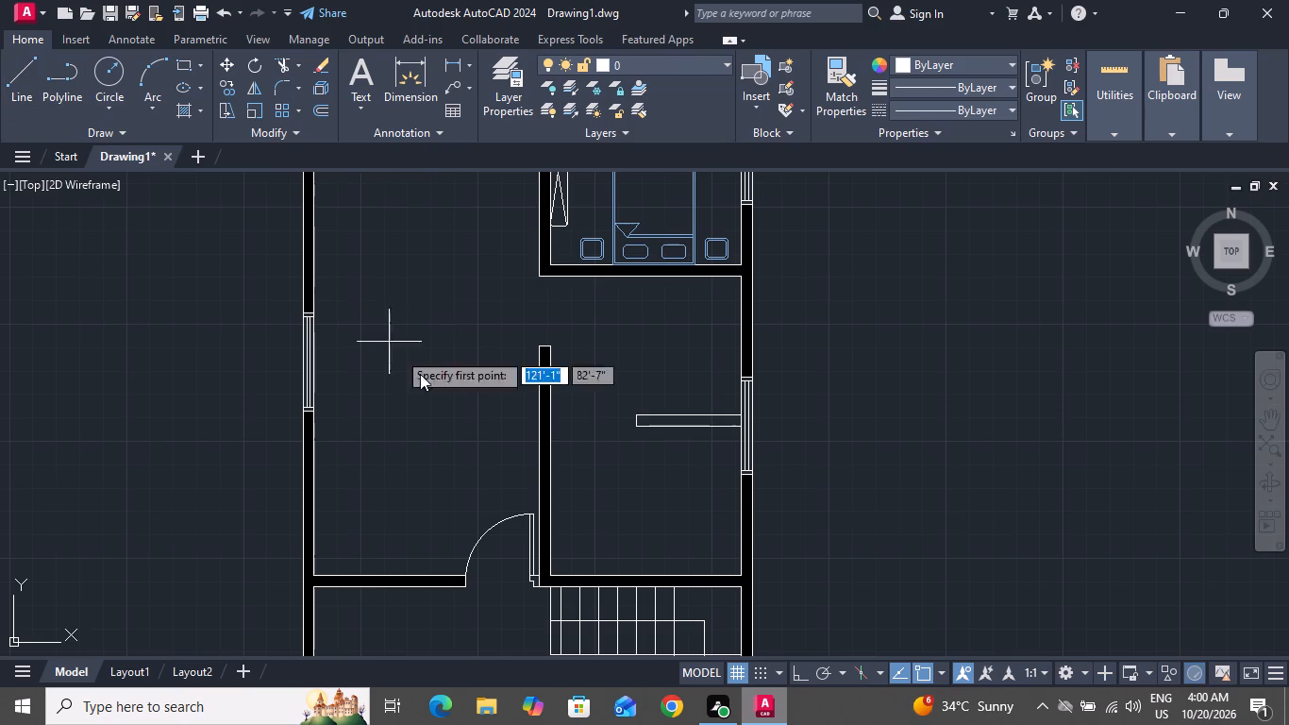
scroll(466, 402, "up", 1)
scroll(483, 405, "down", 3)
scroll(580, 428, "up", 2)
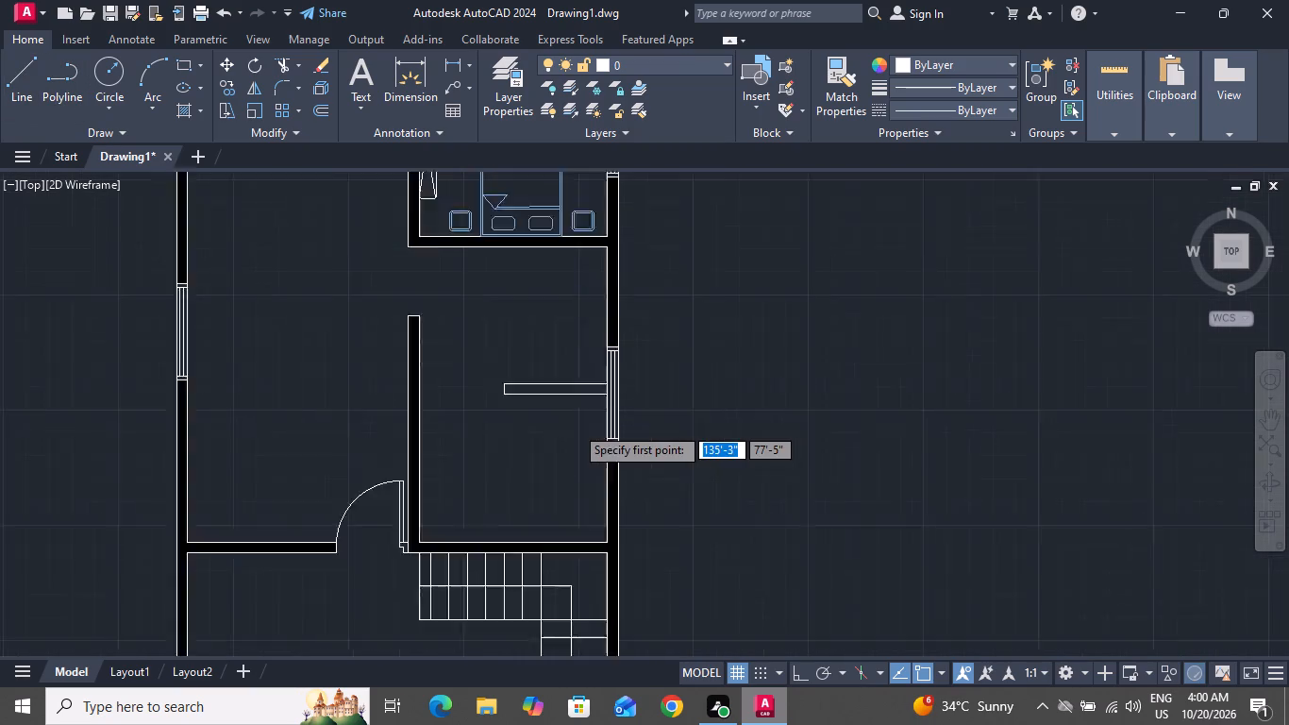
scroll(575, 426, "up", 1)
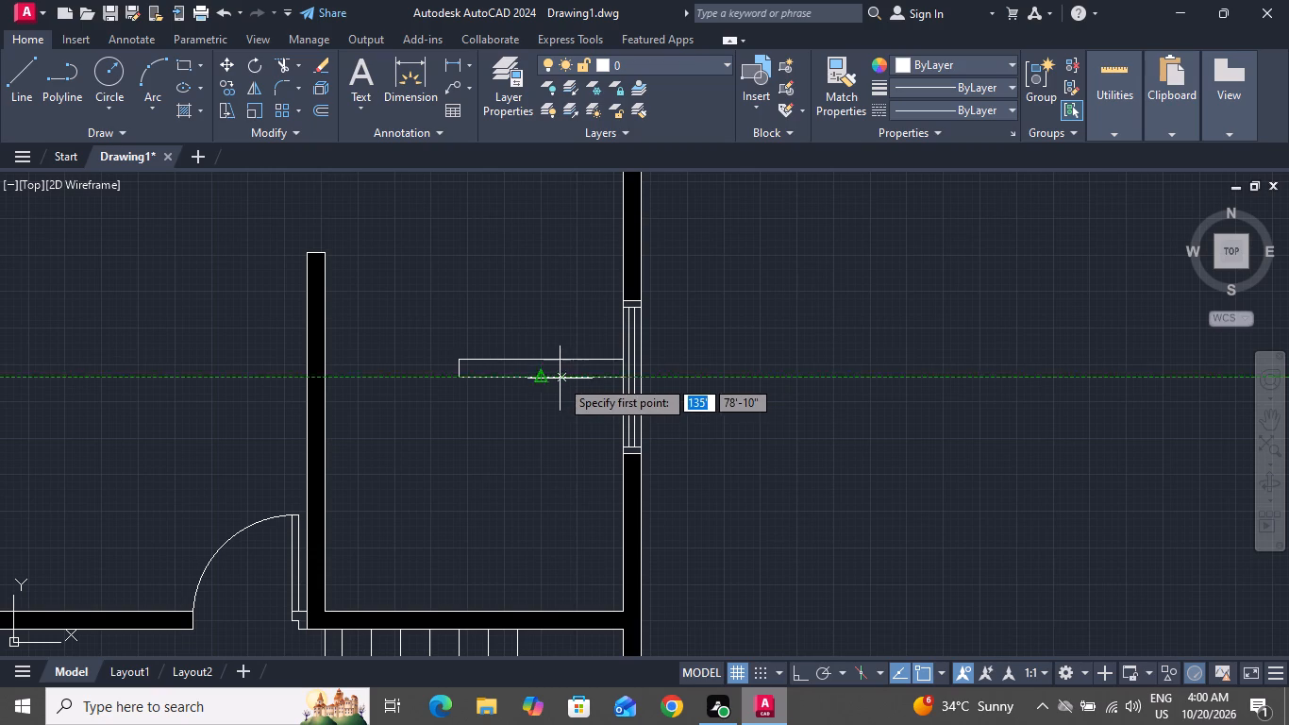
left_click(551, 379)
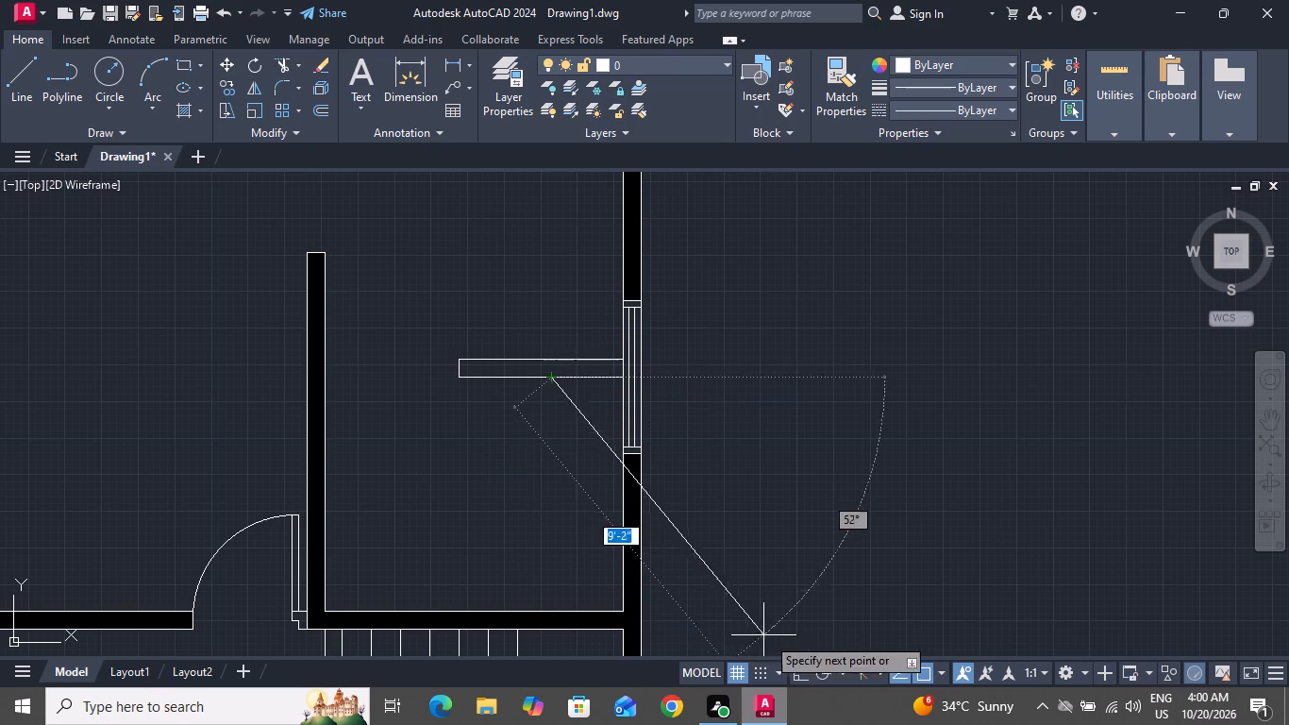
left_click(792, 671)
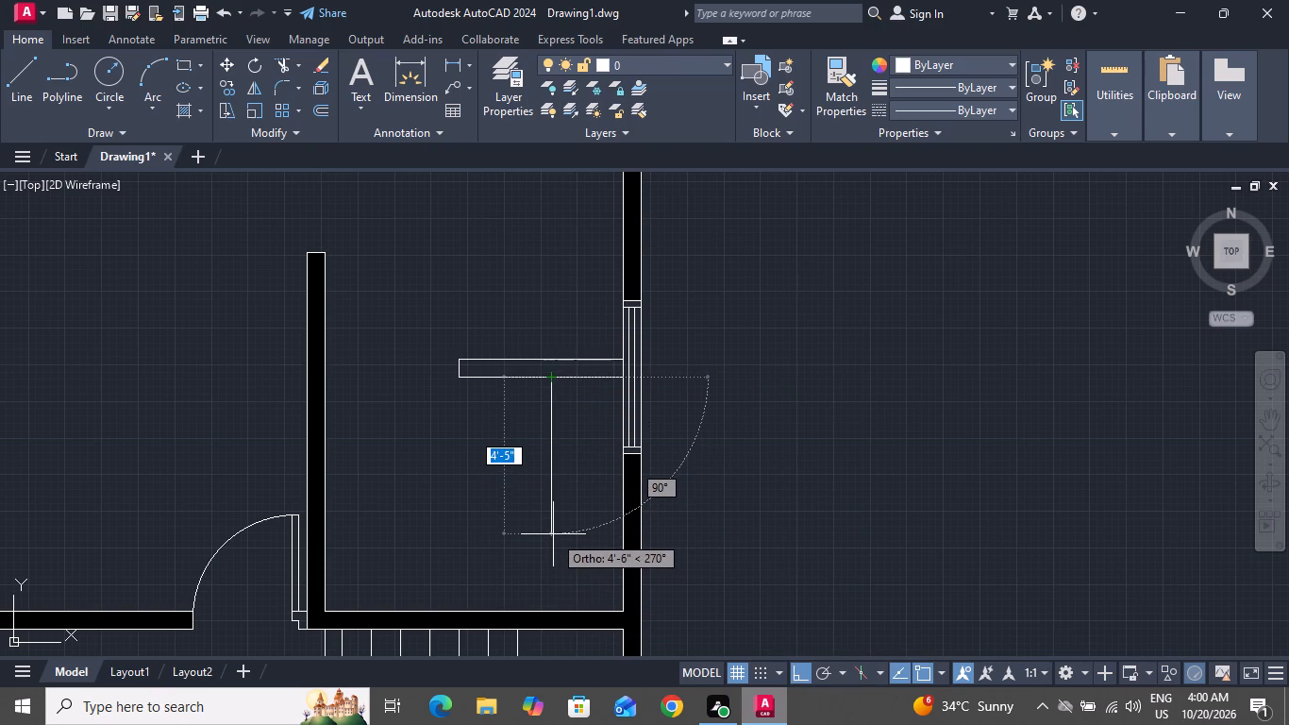
left_click(553, 534)
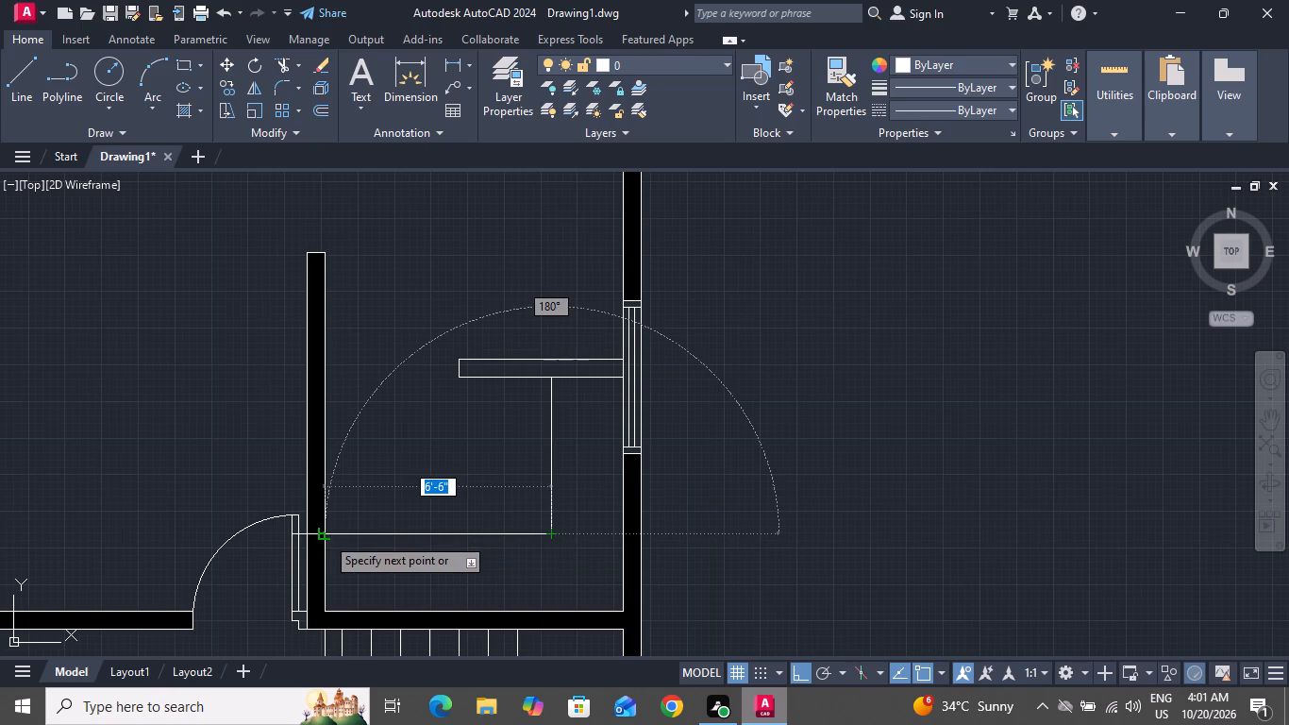
left_click(326, 536)
scroll(329, 533, "up", 1)
right_click(329, 533)
left_click(377, 345)
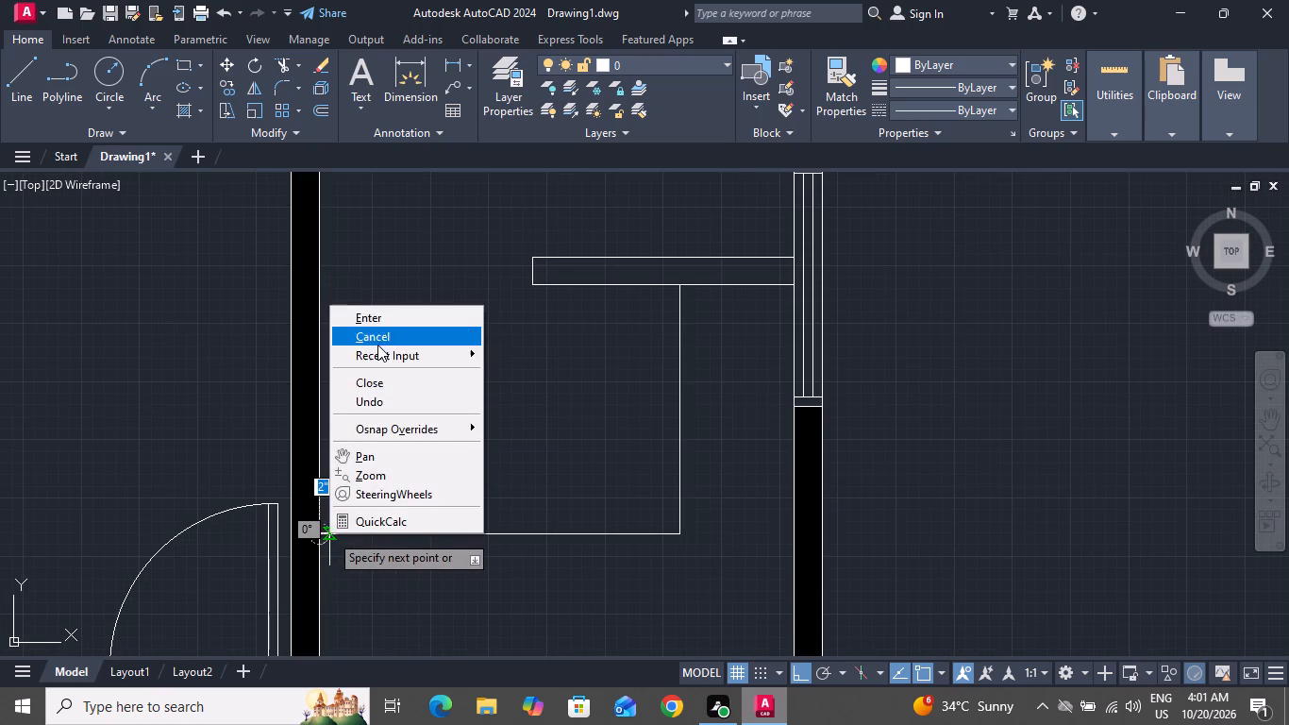
Draw a rounded rectangle about 1'-2" deep between the horizontal counter line and the wall above the staircase.
scroll(487, 481, "down", 3)
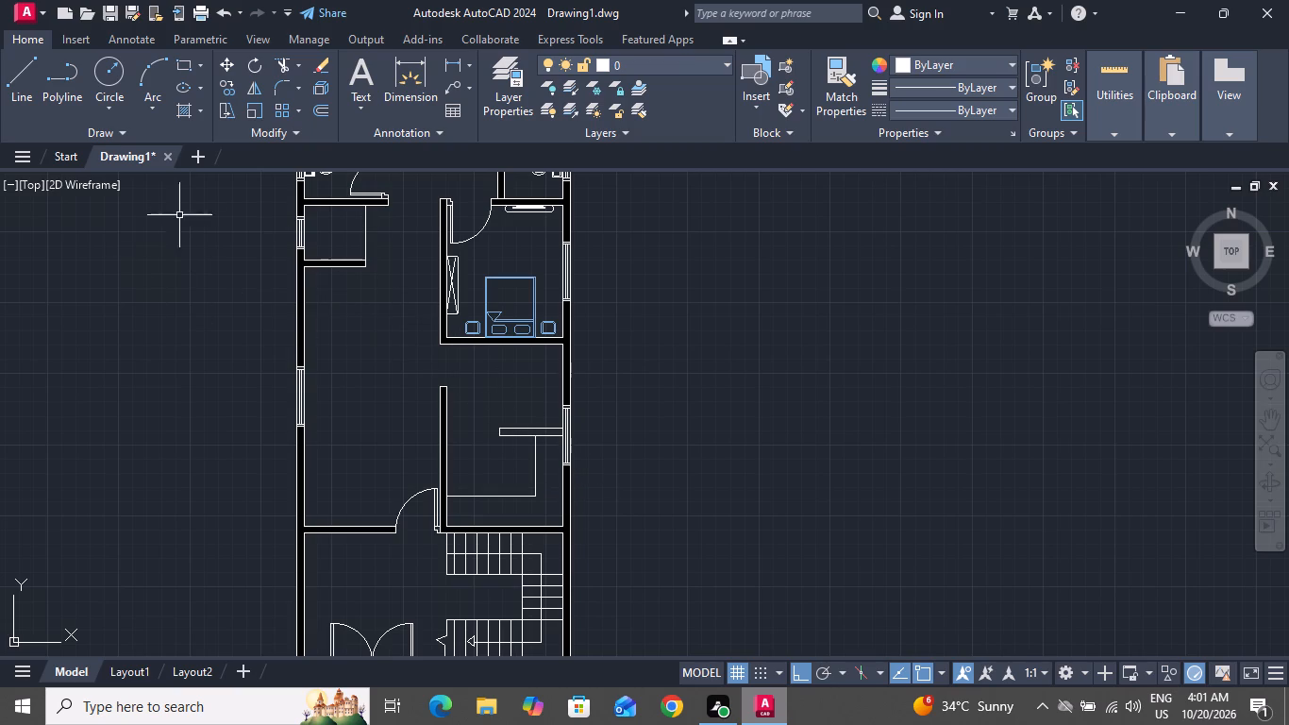
left_click(181, 64)
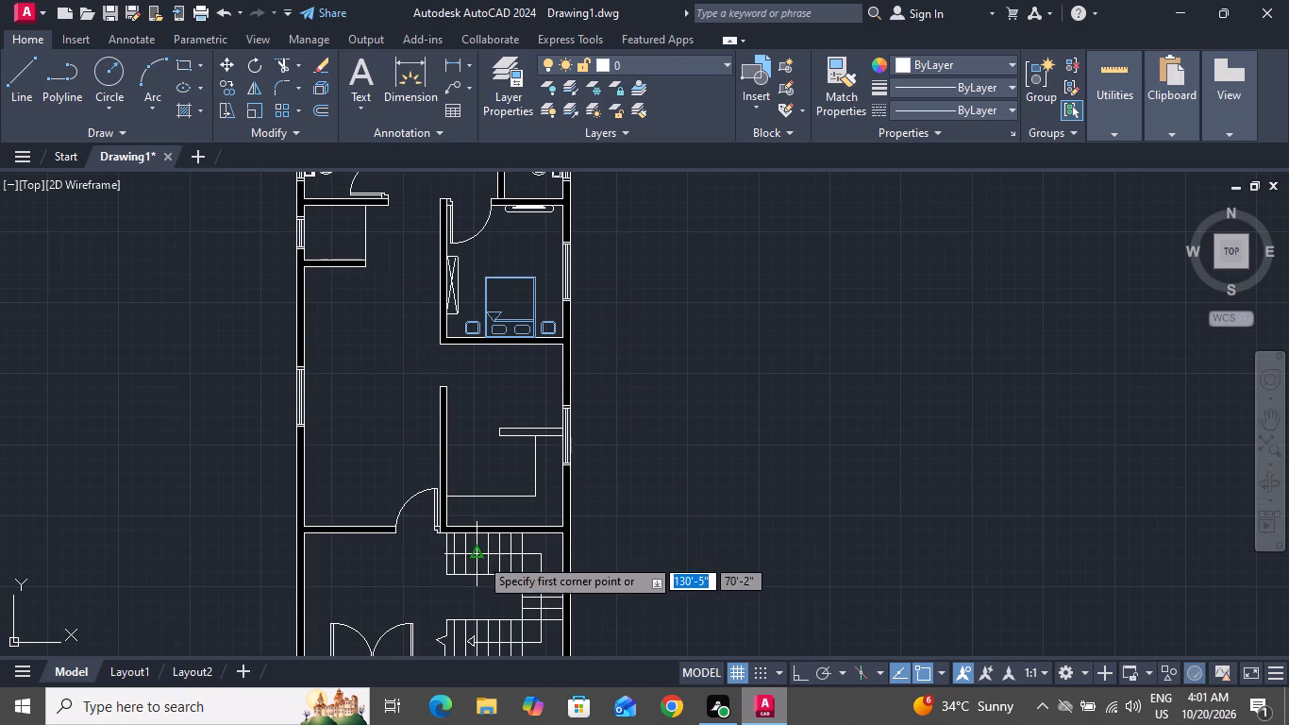
scroll(480, 556, "up", 2)
left_click(430, 427)
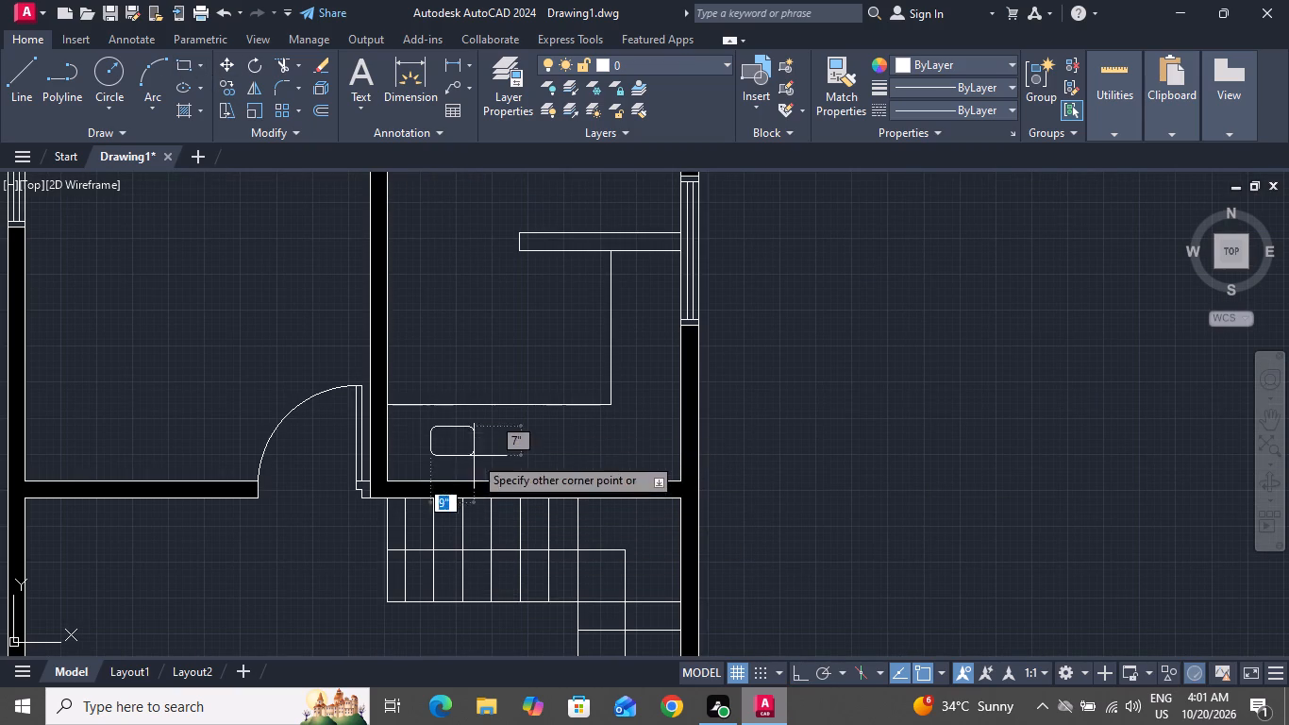
left_click(542, 469)
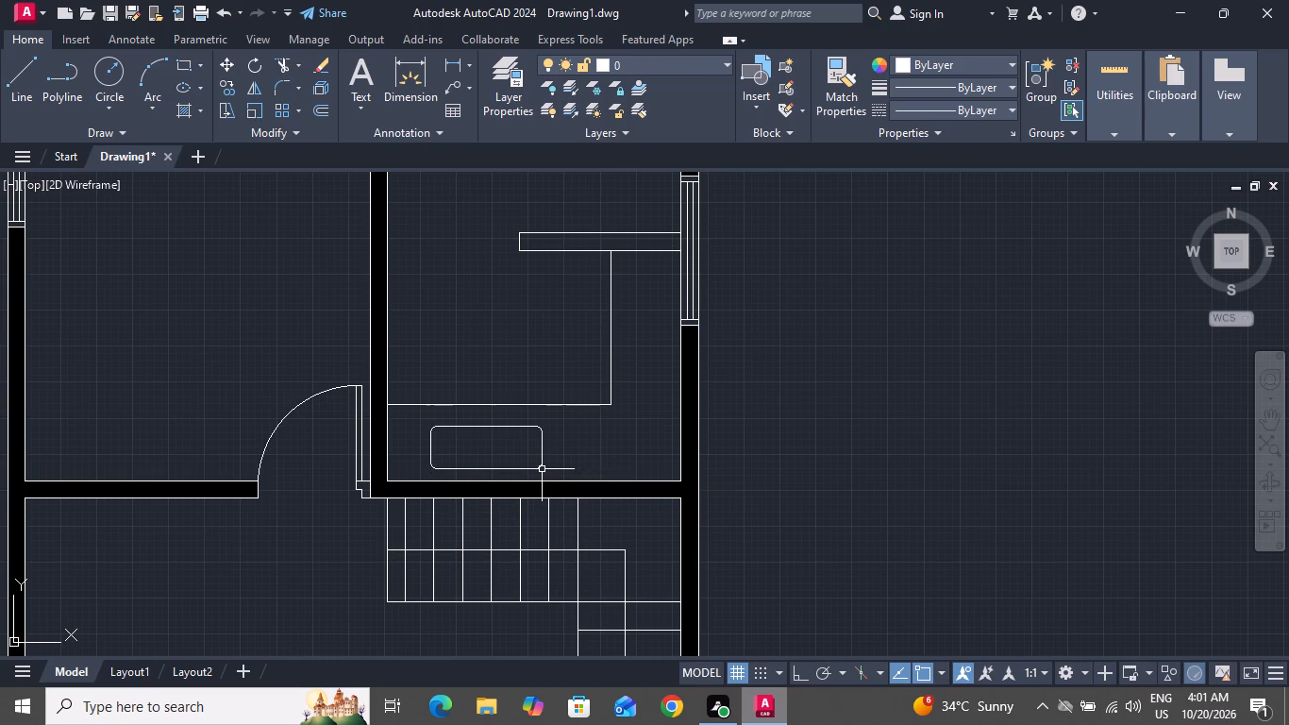
Offset the rounded rectangle on the counter 2" inward.
scroll(525, 486, "up", 2)
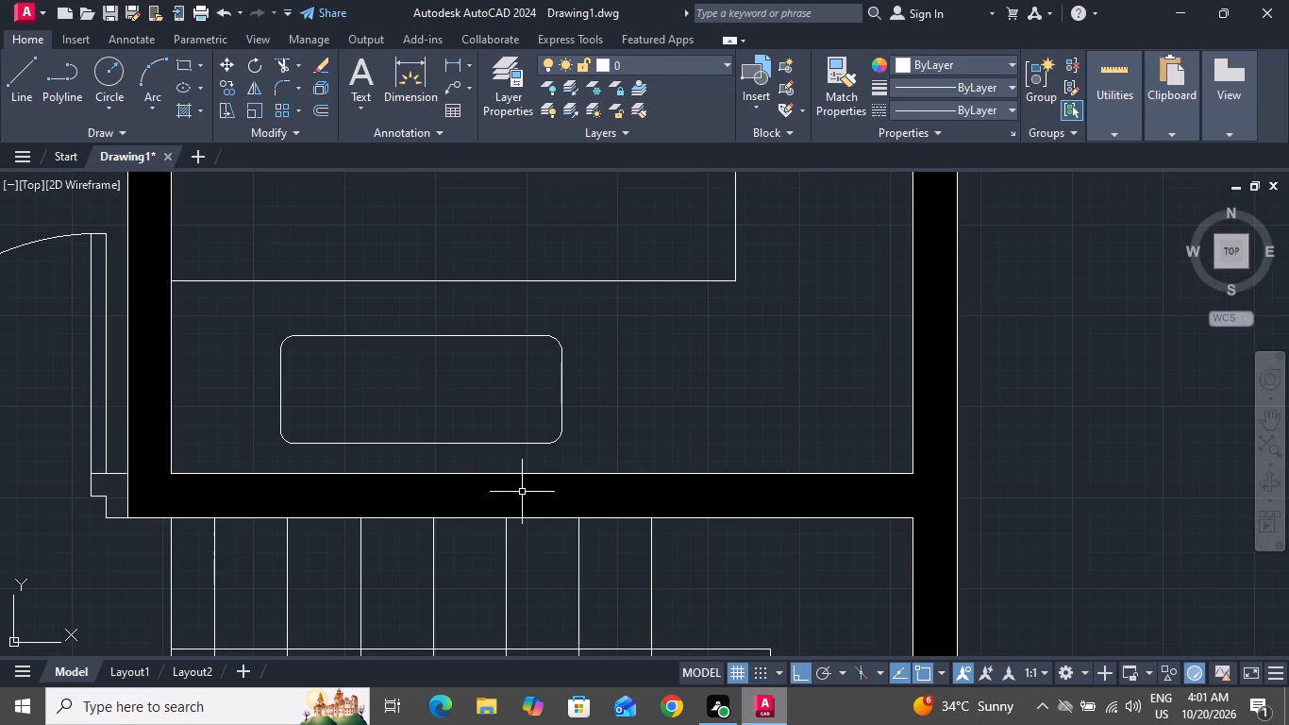
type("O")
key("space")
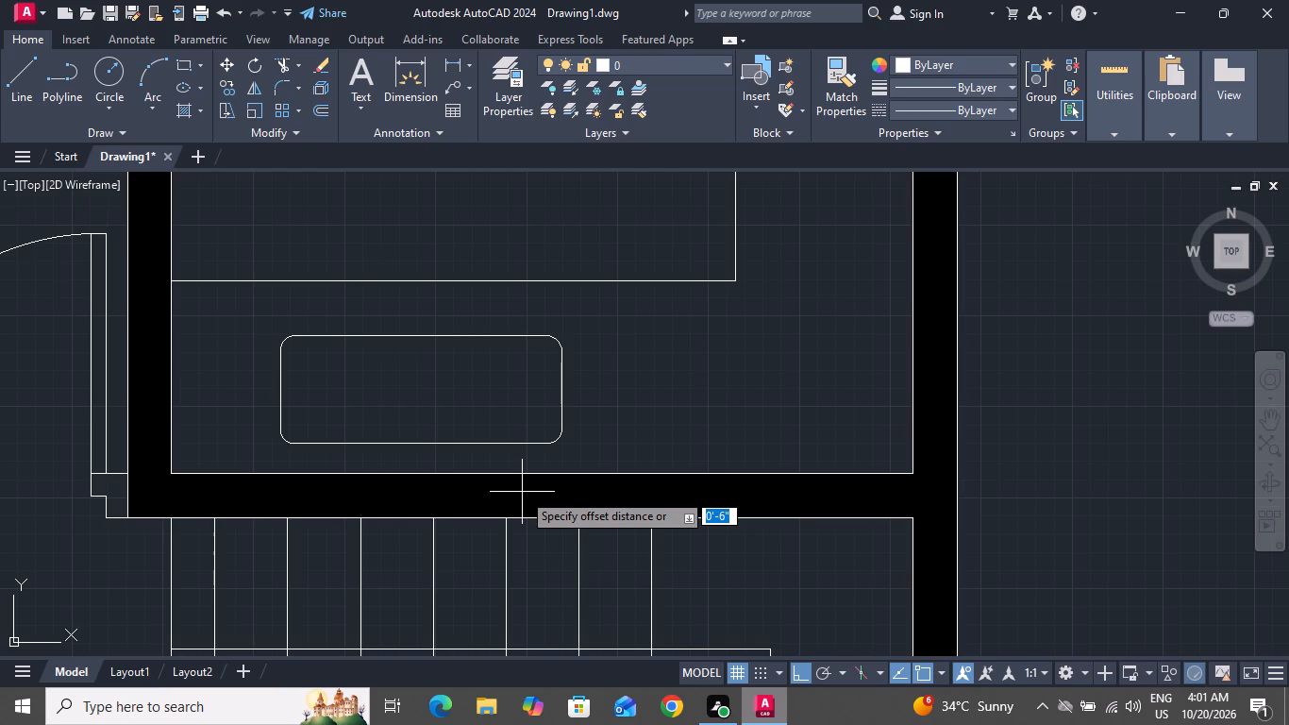
key("2")
key("shift+quotedbl")
key("Return")
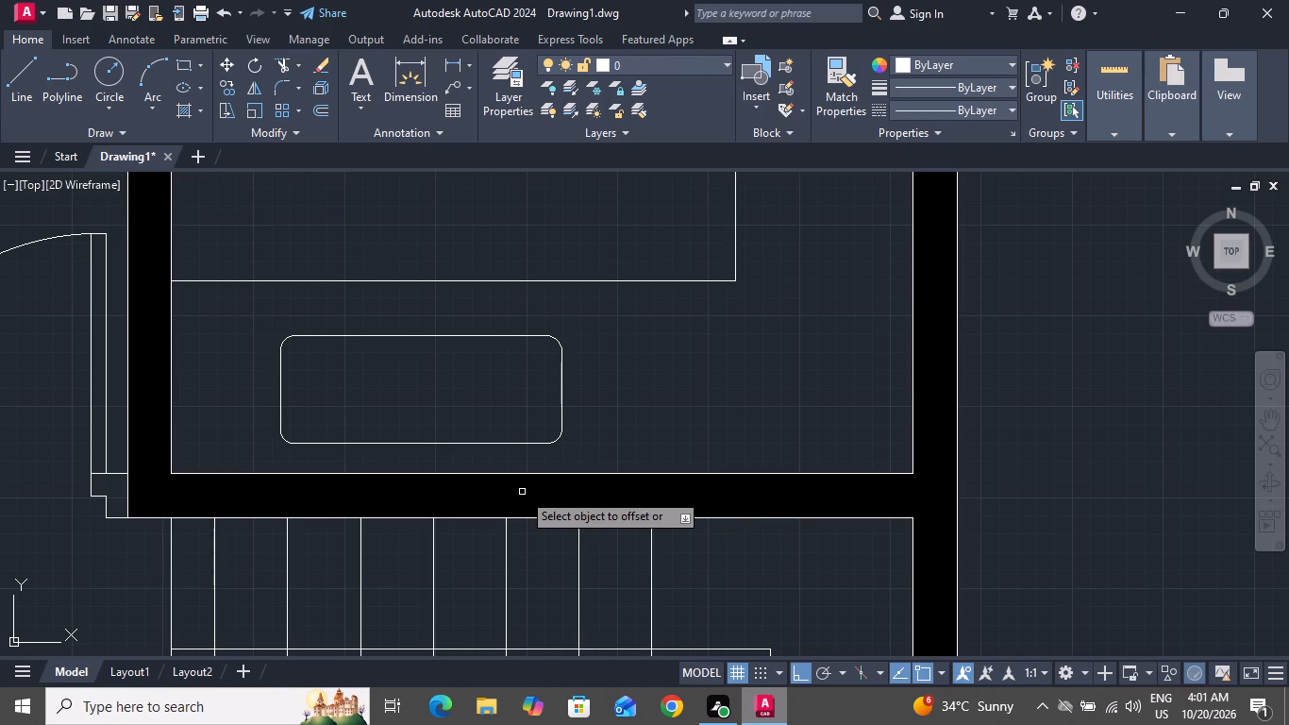
left_click(457, 335)
left_click(467, 369)
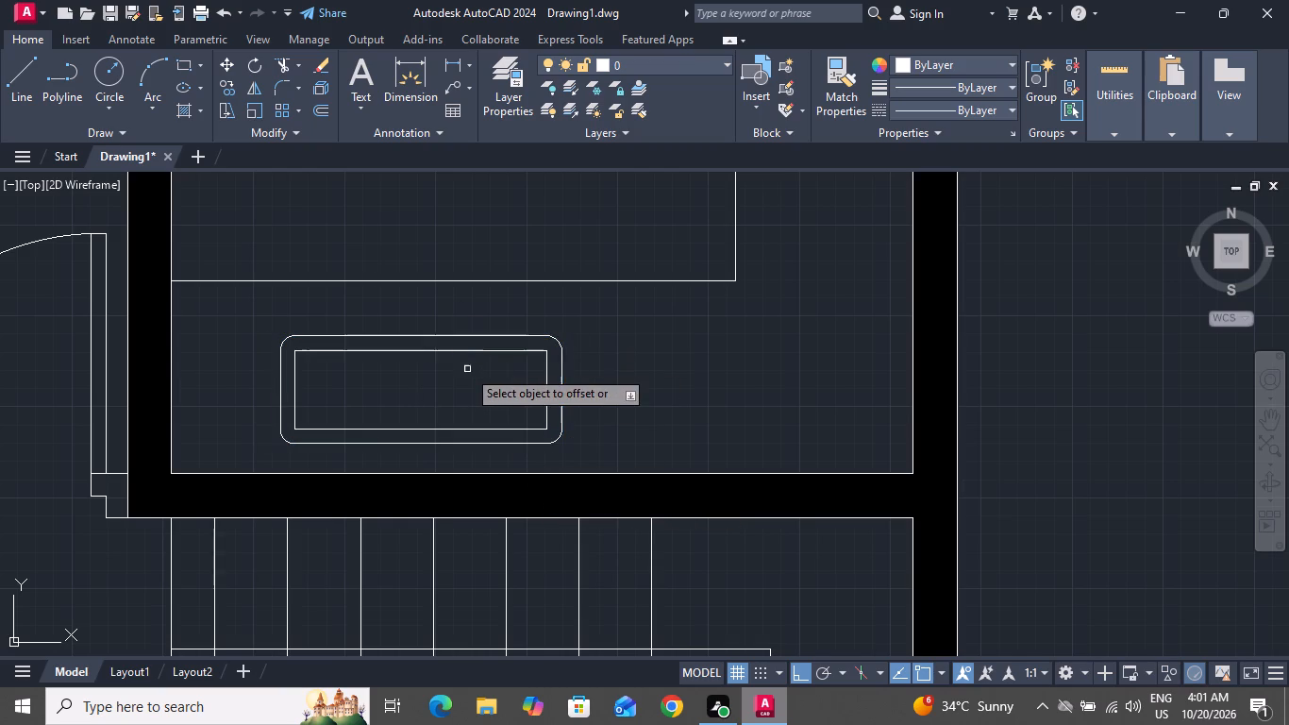
right_click(467, 370)
left_click(492, 396)
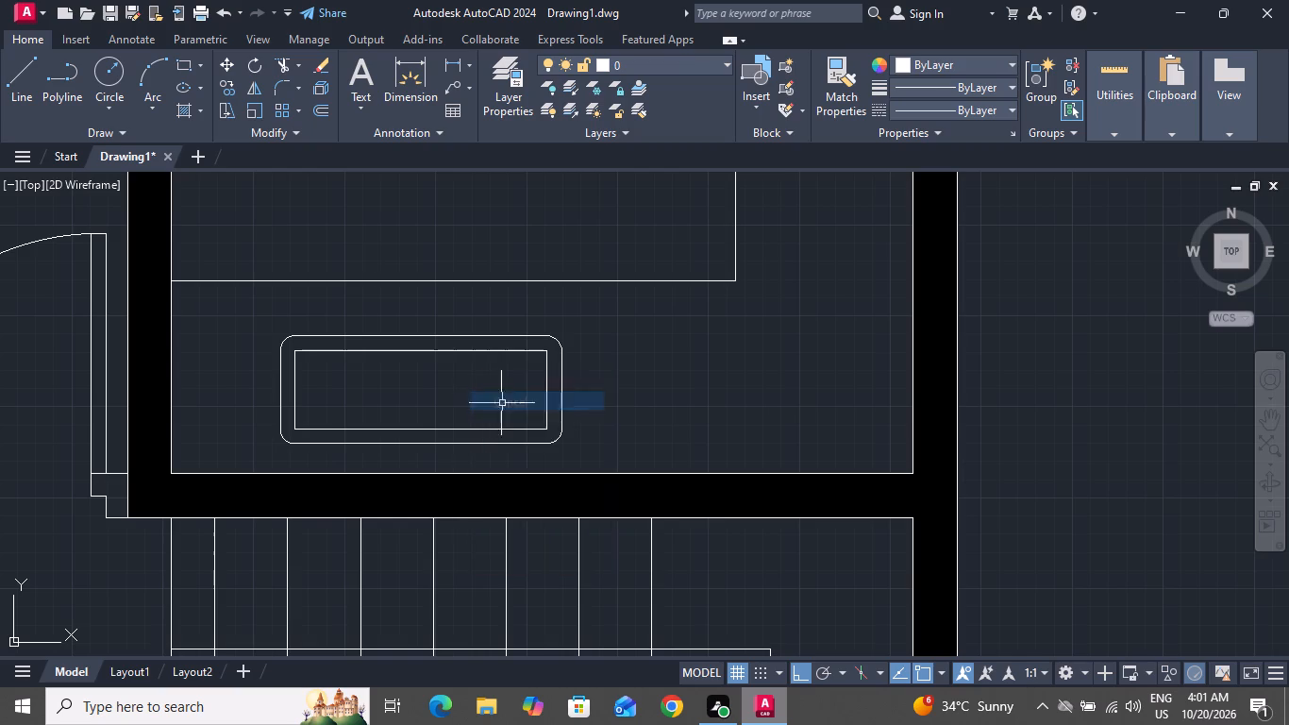
Draw a rounded square about 8" wide inside the left end of the inner counter rectangle.
scroll(503, 408, "down", 2)
scroll(540, 401, "up", 2)
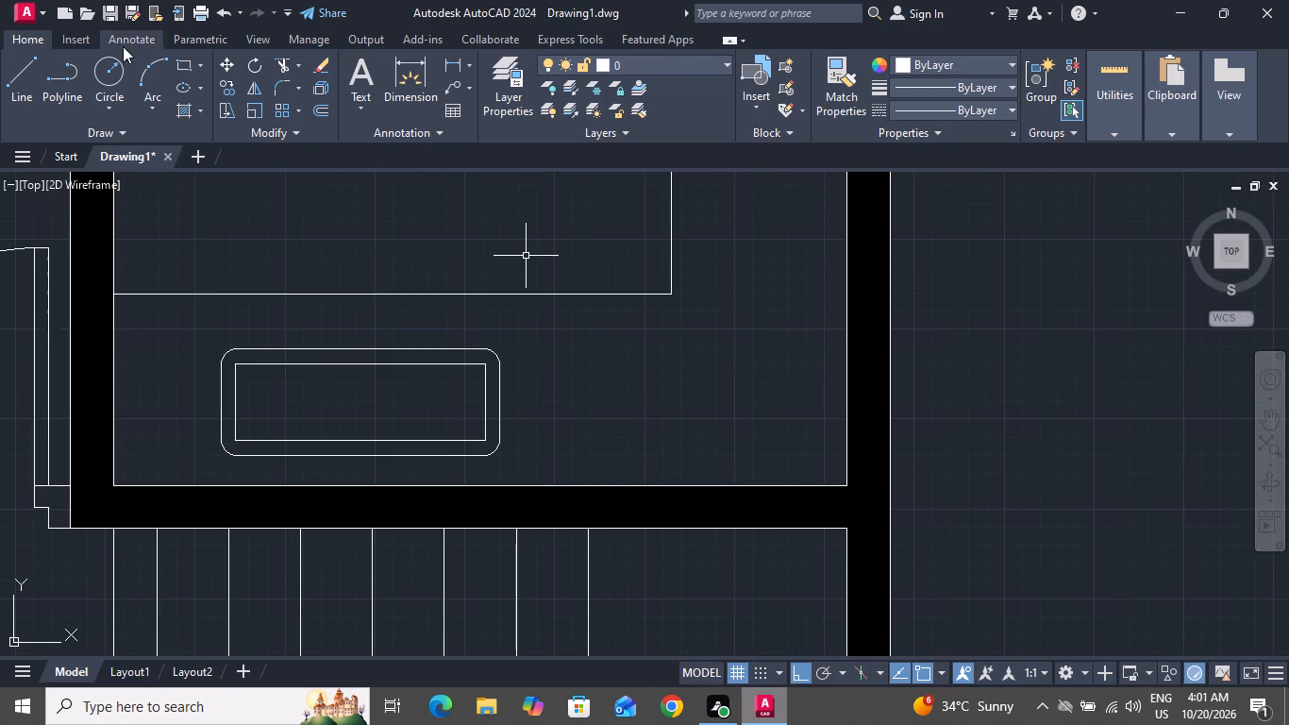
left_click(182, 65)
scroll(270, 378, "down", 1)
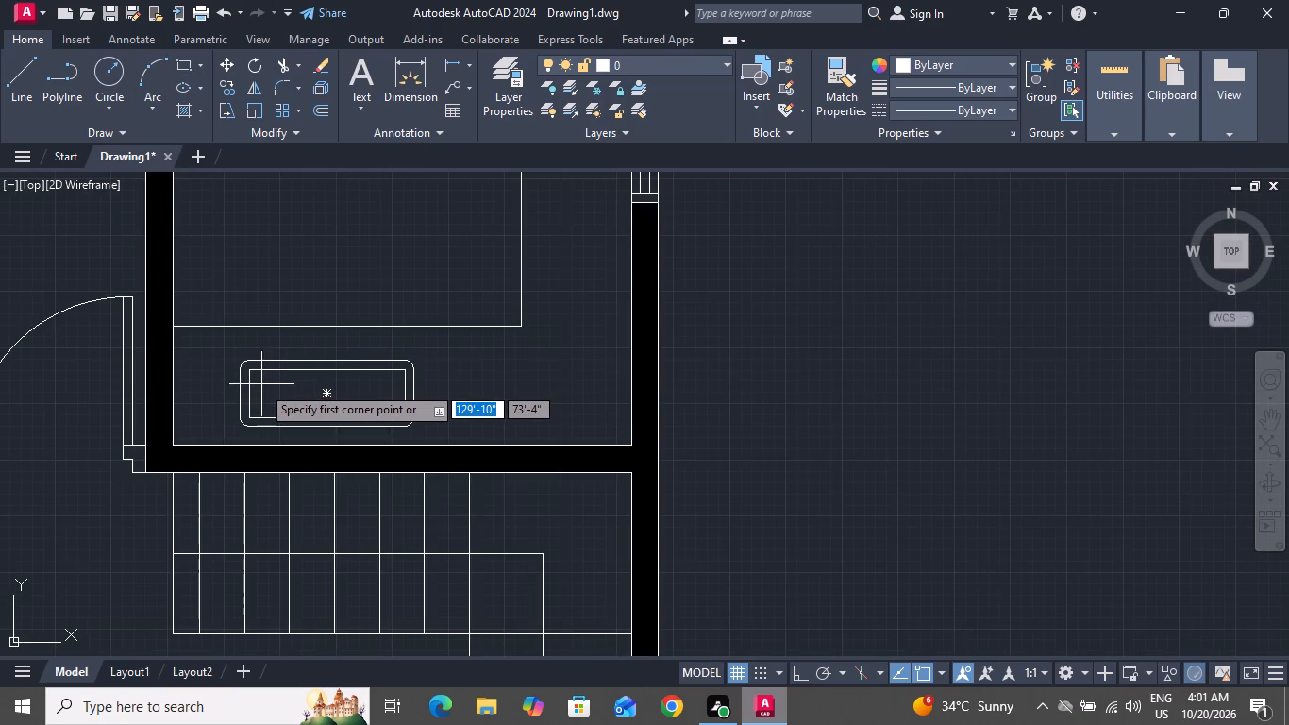
scroll(262, 394, "up", 3)
left_click(235, 308)
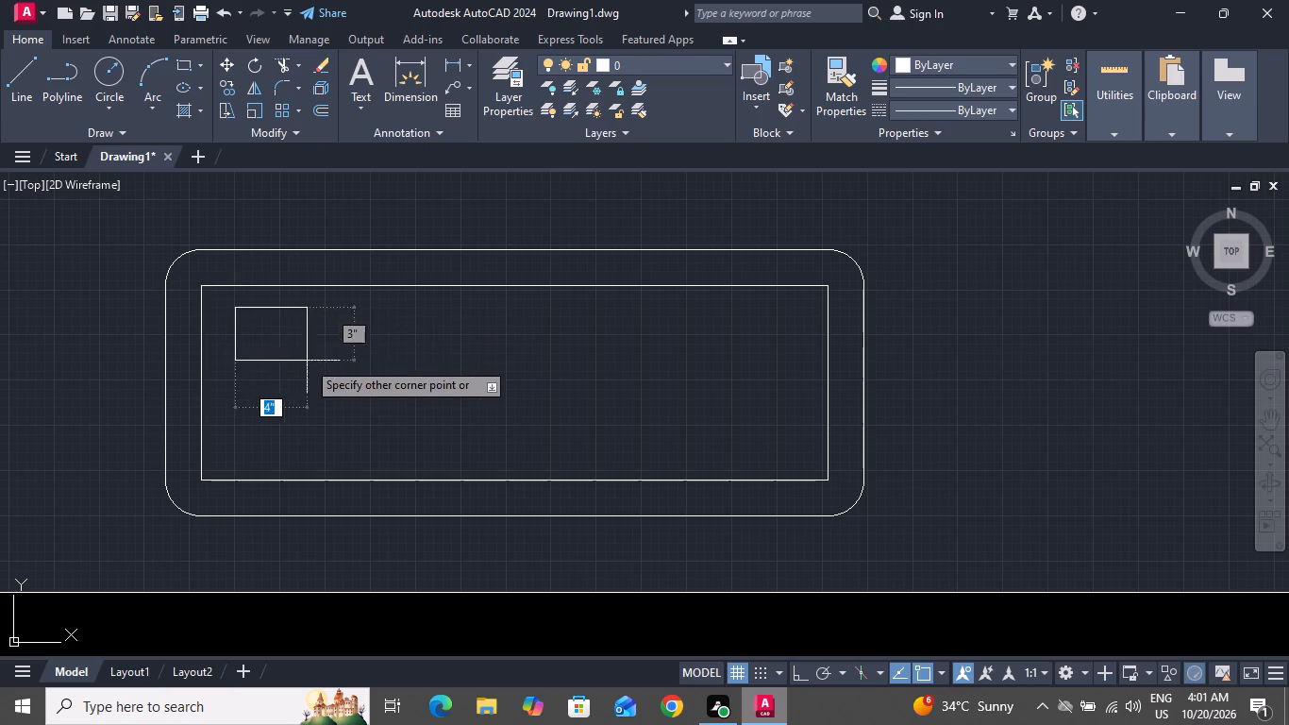
left_click(377, 461)
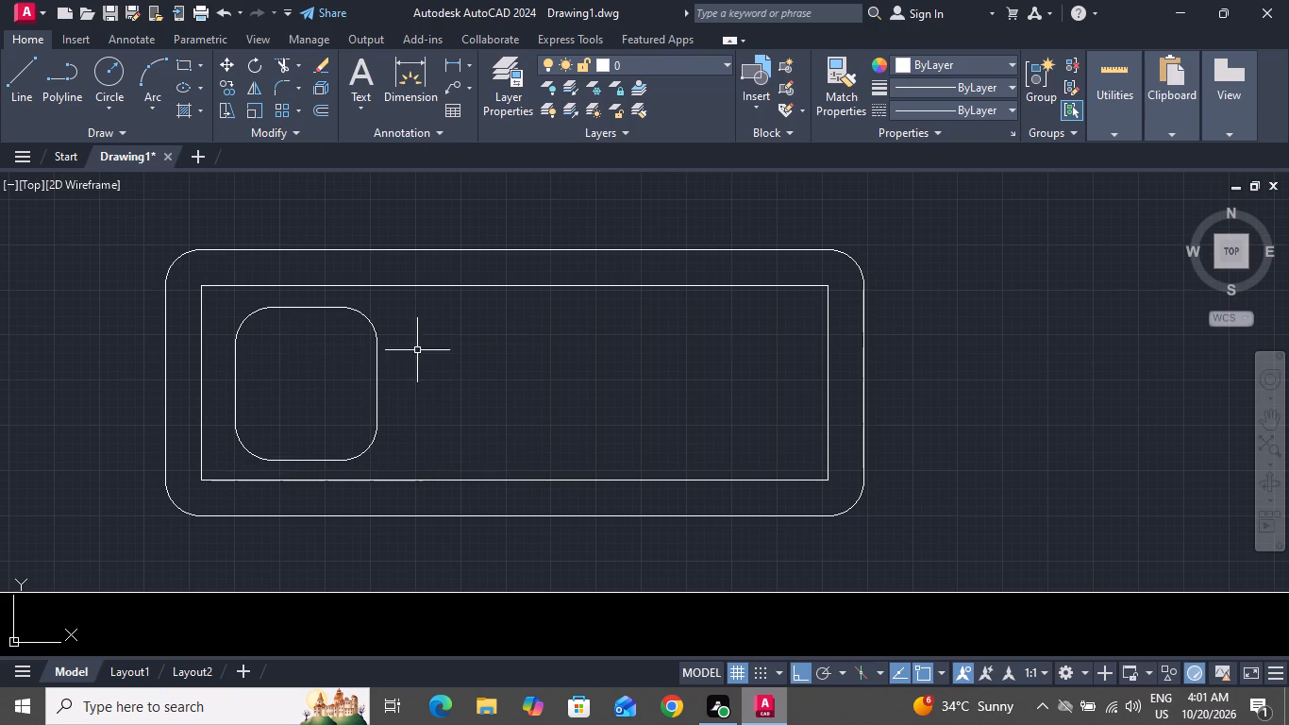
Draw a narrow upright rectangle about 3" wide in the middle of the inner counter rectangle.
left_click(186, 59)
left_click(536, 311)
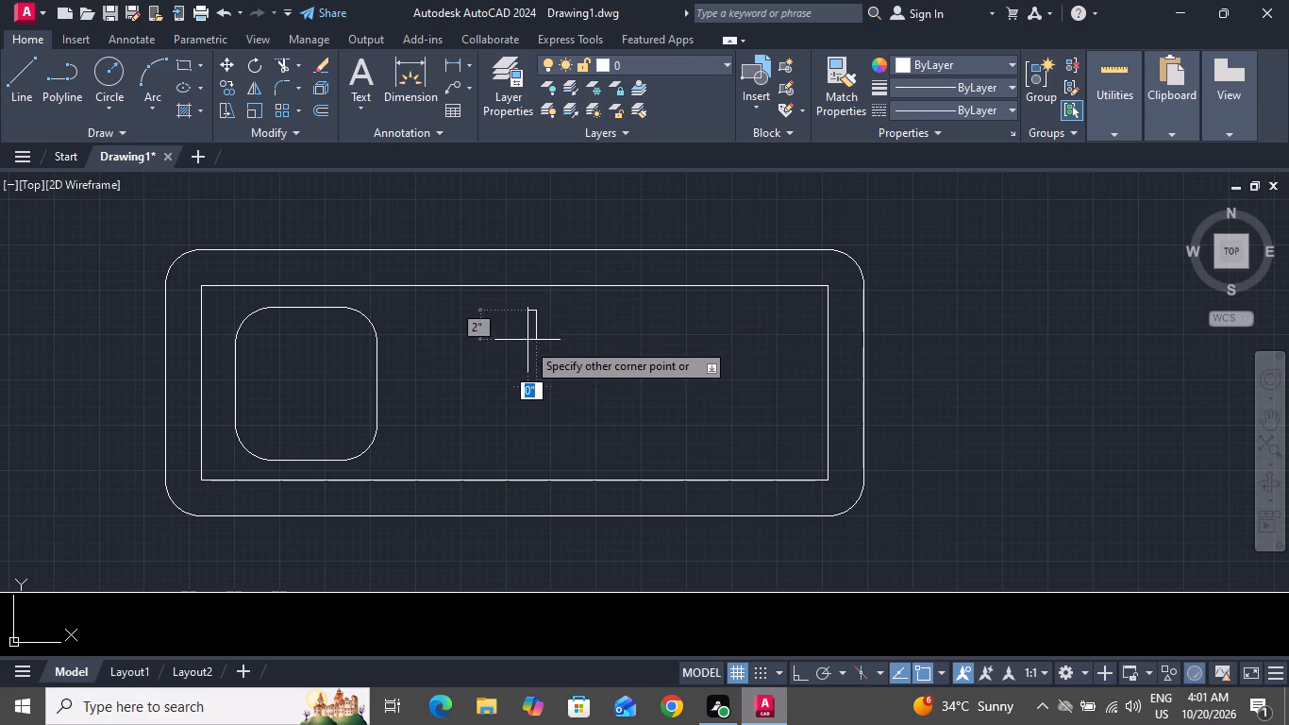
left_click(481, 458)
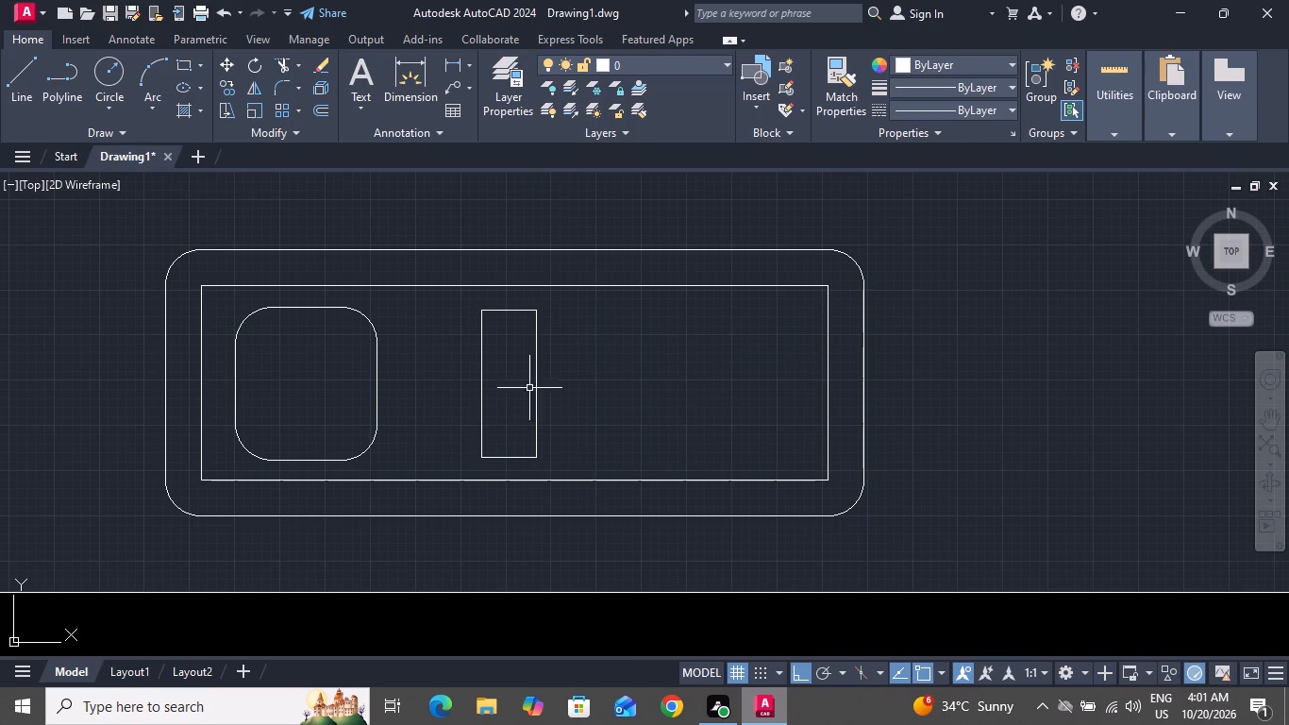
Draw a second rounded rectangle about 8" wide inside the right end of the inner counter rectangle.
left_click(188, 69)
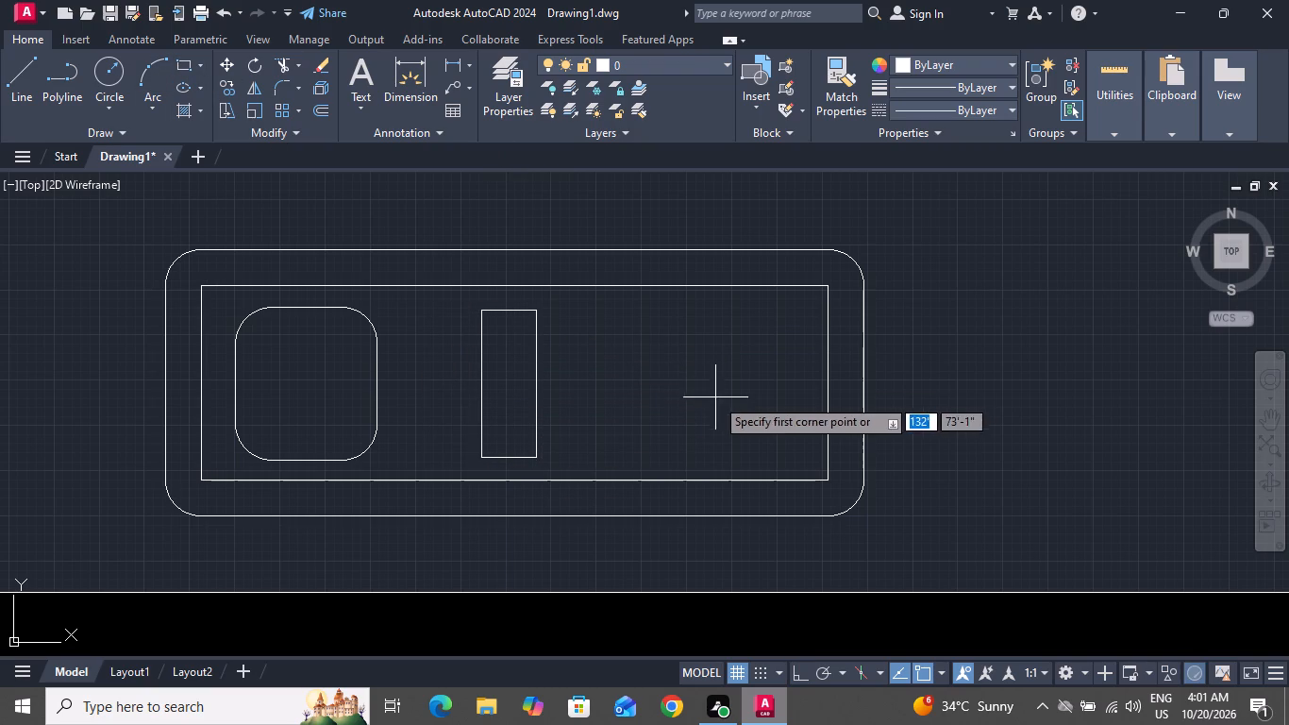
left_click(607, 320)
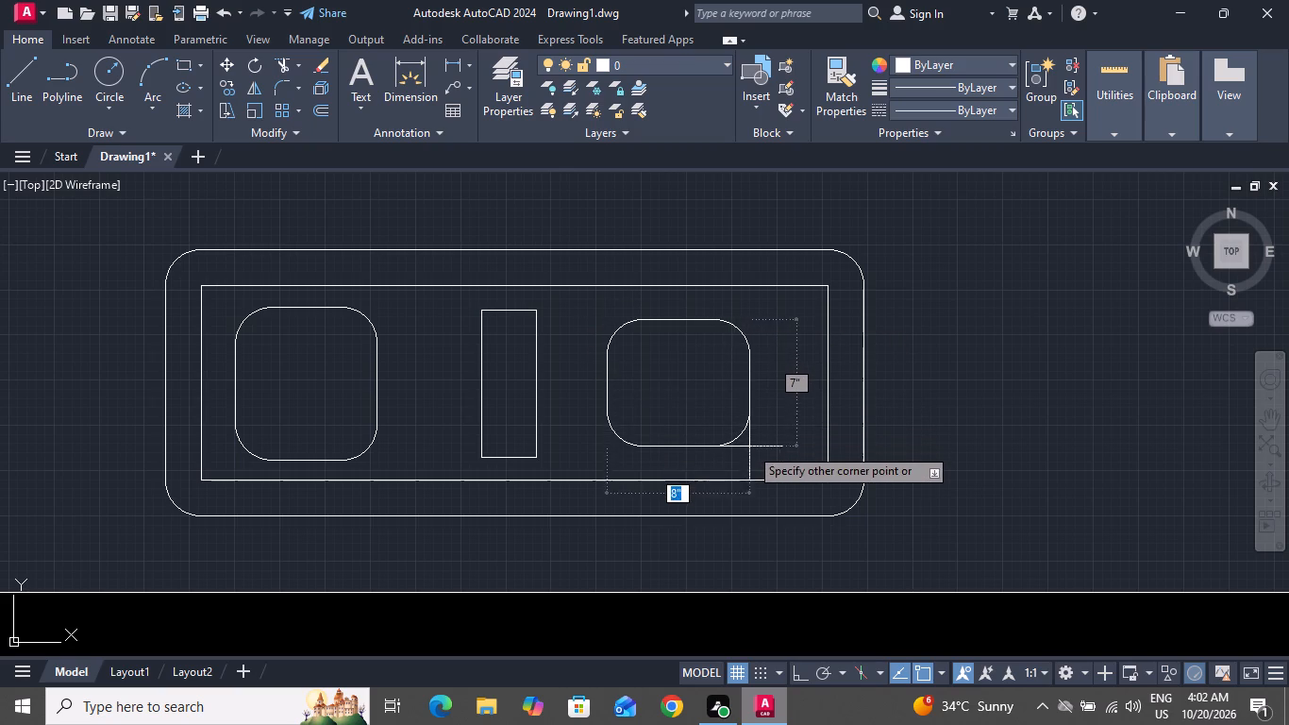
left_click(758, 458)
Draw a small circle with a radius of about 1" at the centre of the left rounded square.
scroll(826, 431, "down", 2)
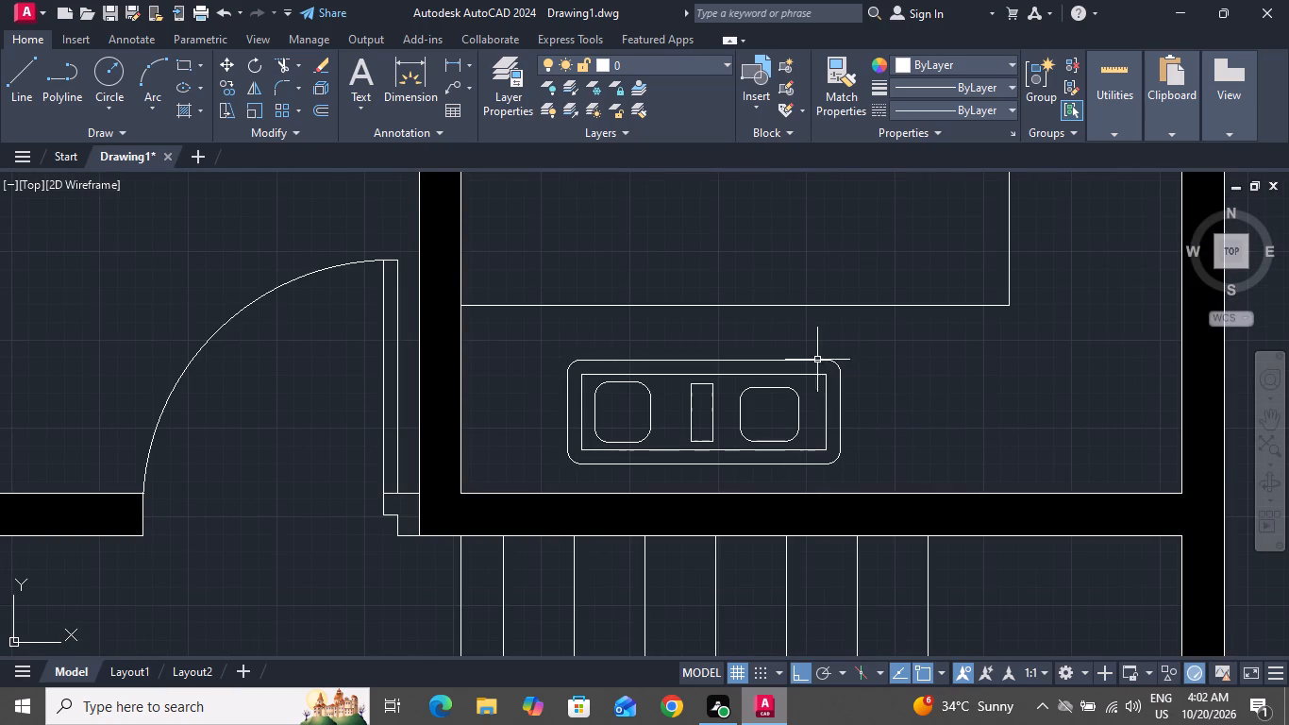
left_click(115, 73)
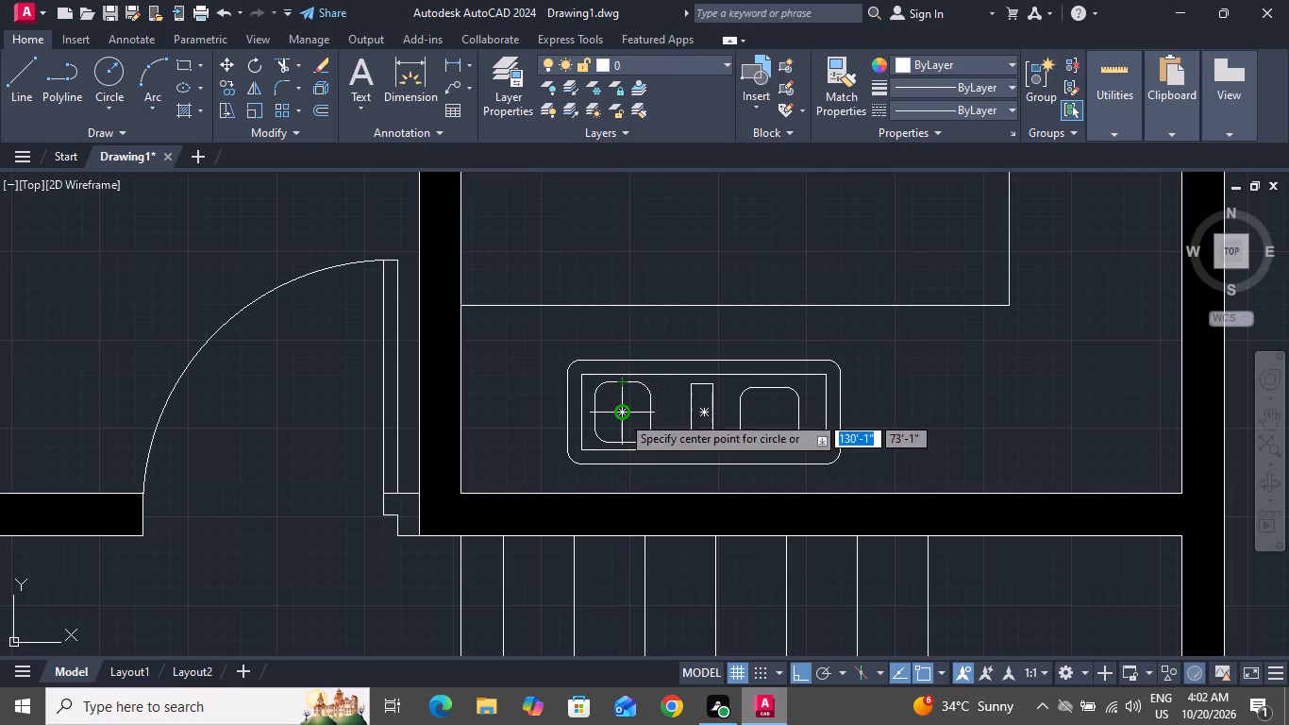
left_click(622, 414)
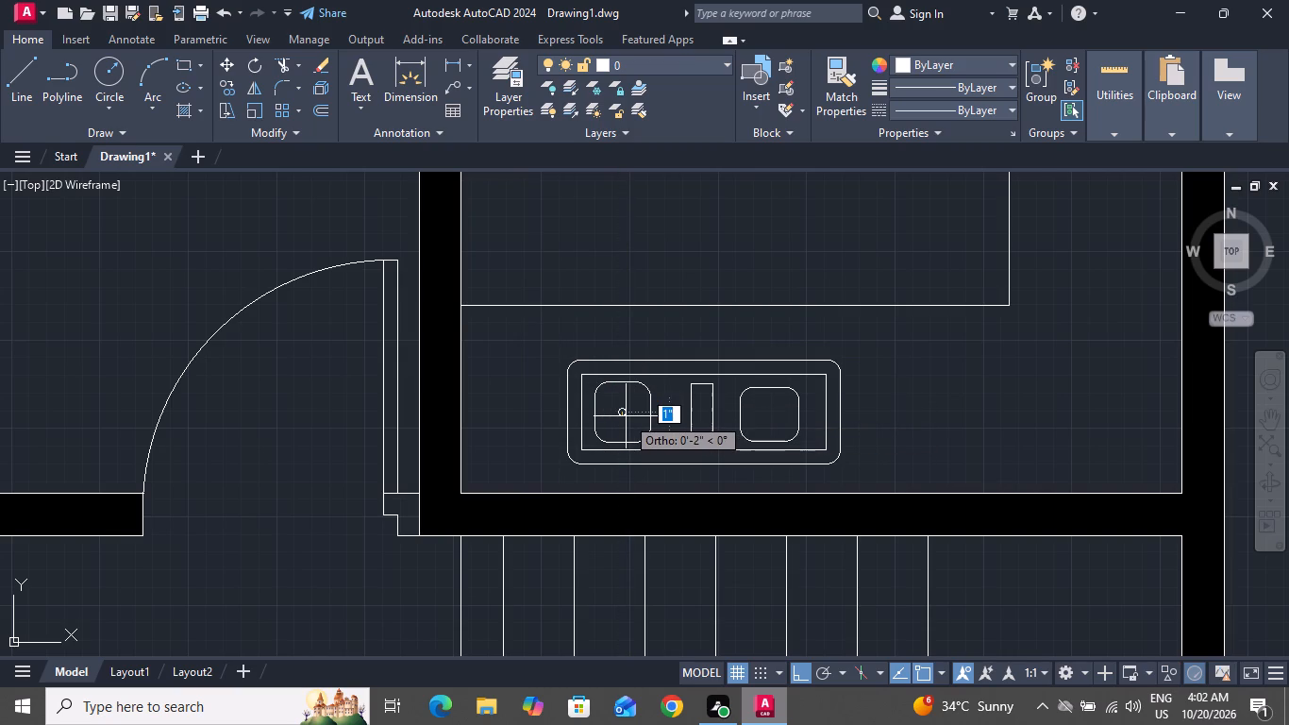
left_click(628, 417)
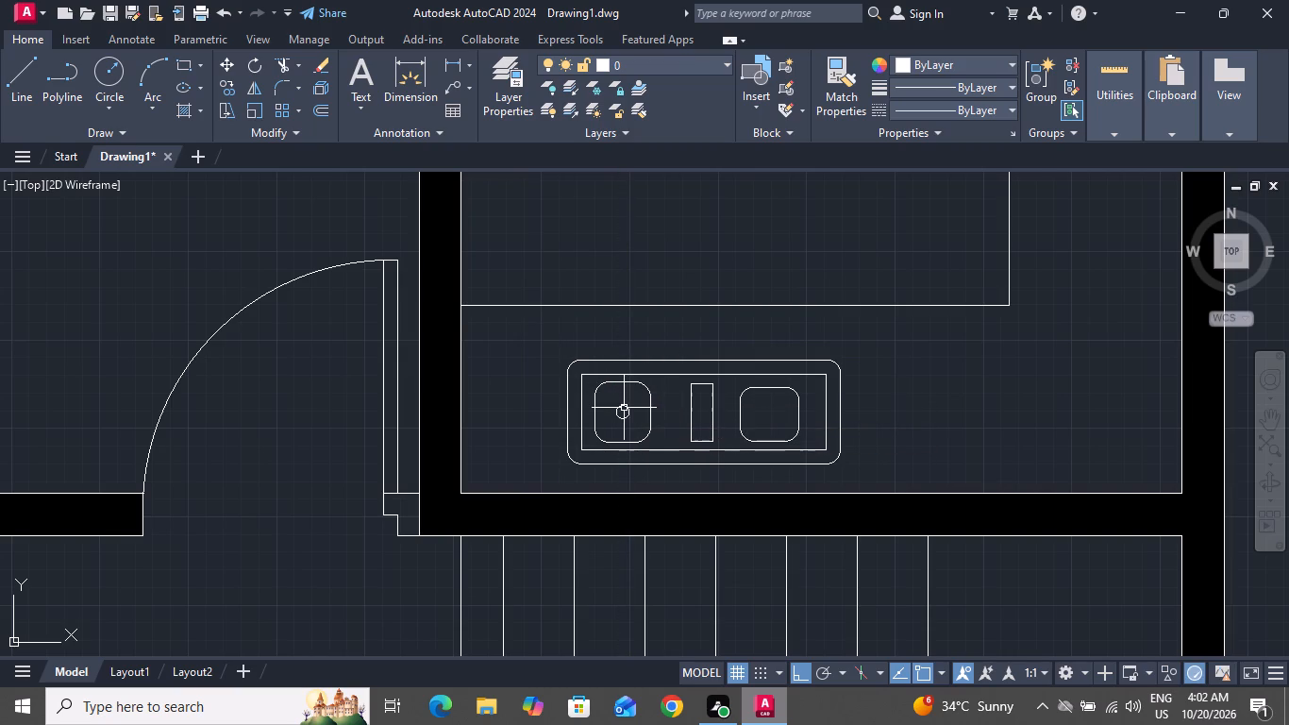
Copy the small circle from the left rounded square into the right rounded rectangle and the middle upright rectangle.
left_click(624, 409)
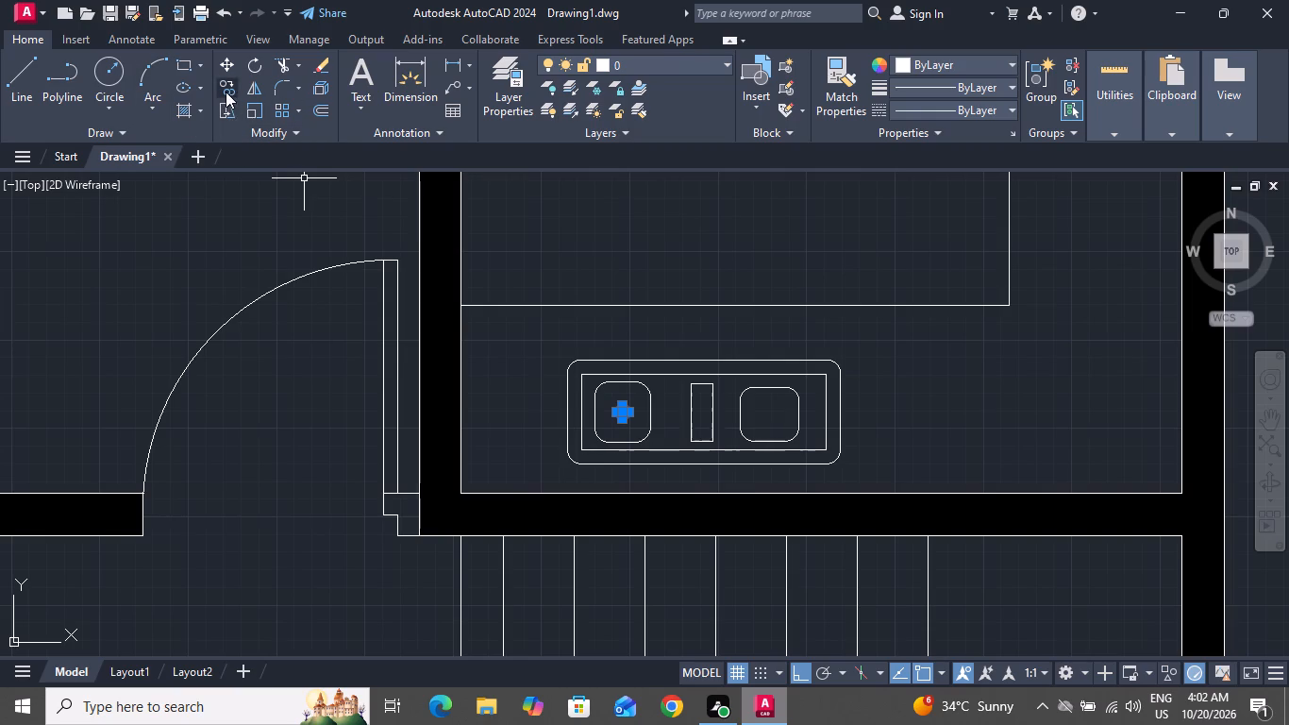
left_click(226, 92)
left_click(627, 418)
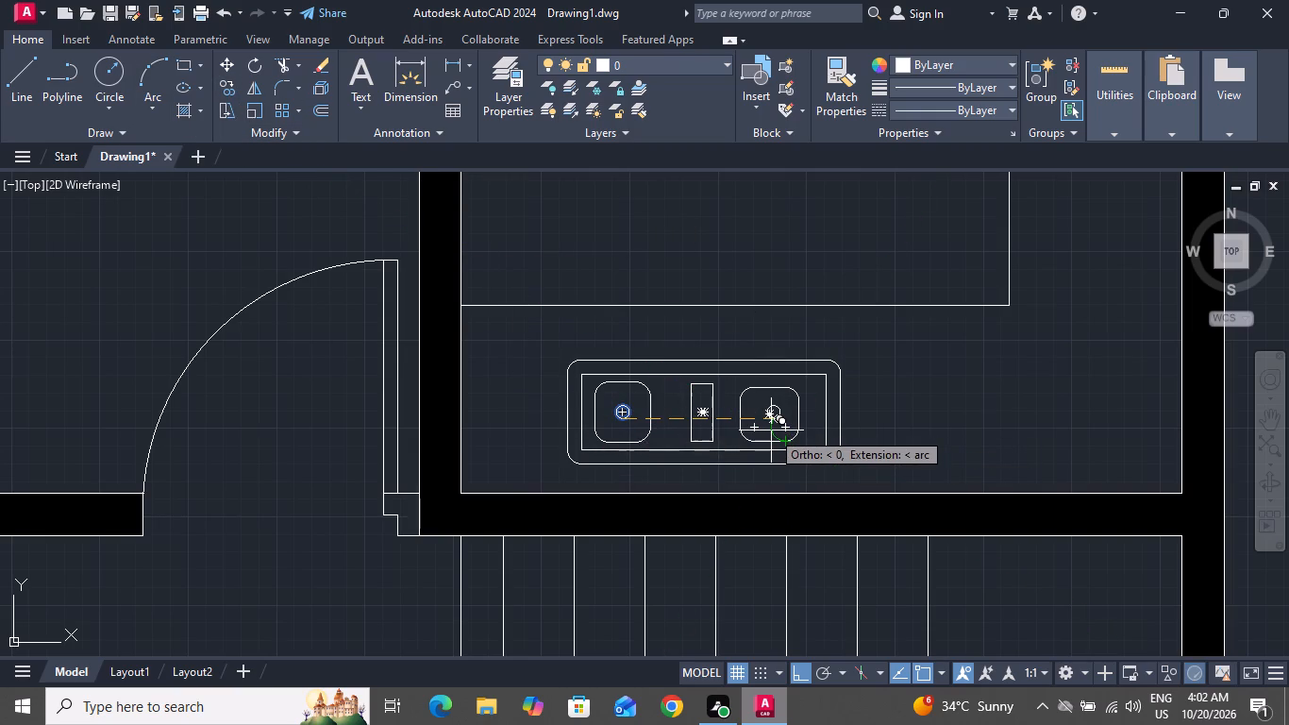
left_click(771, 430)
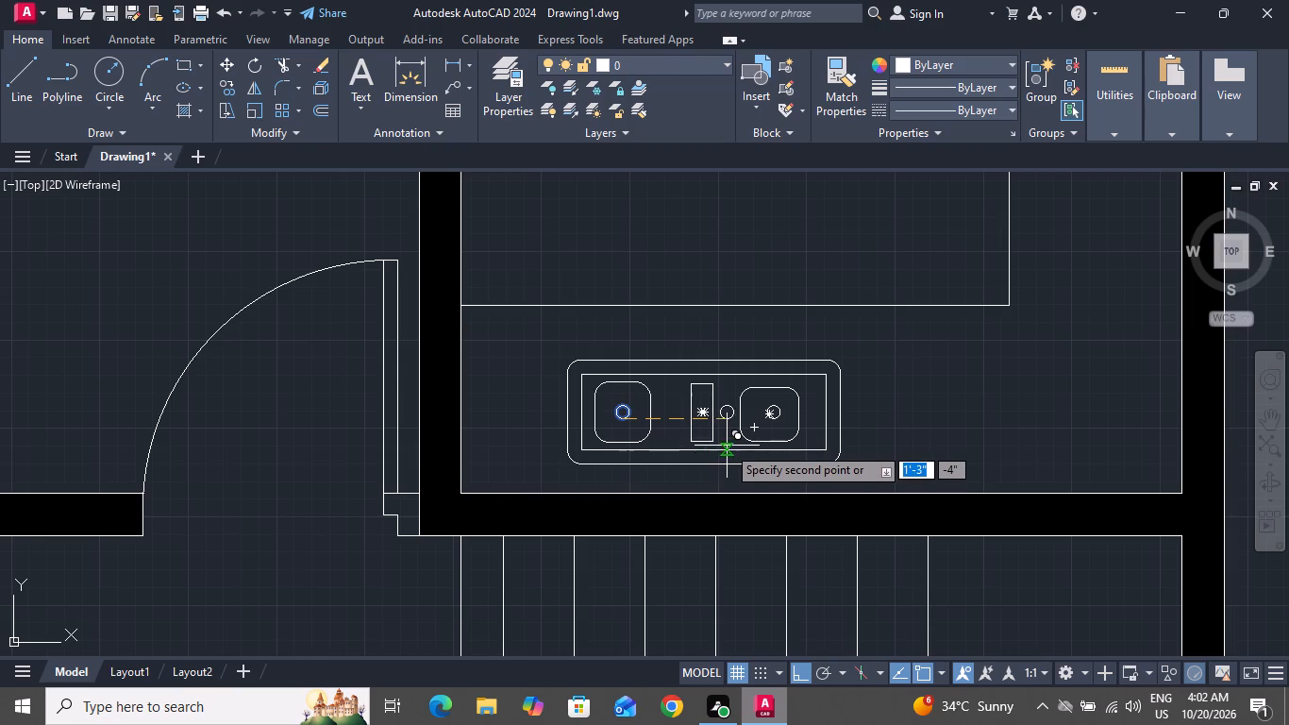
scroll(736, 440, "up", 3)
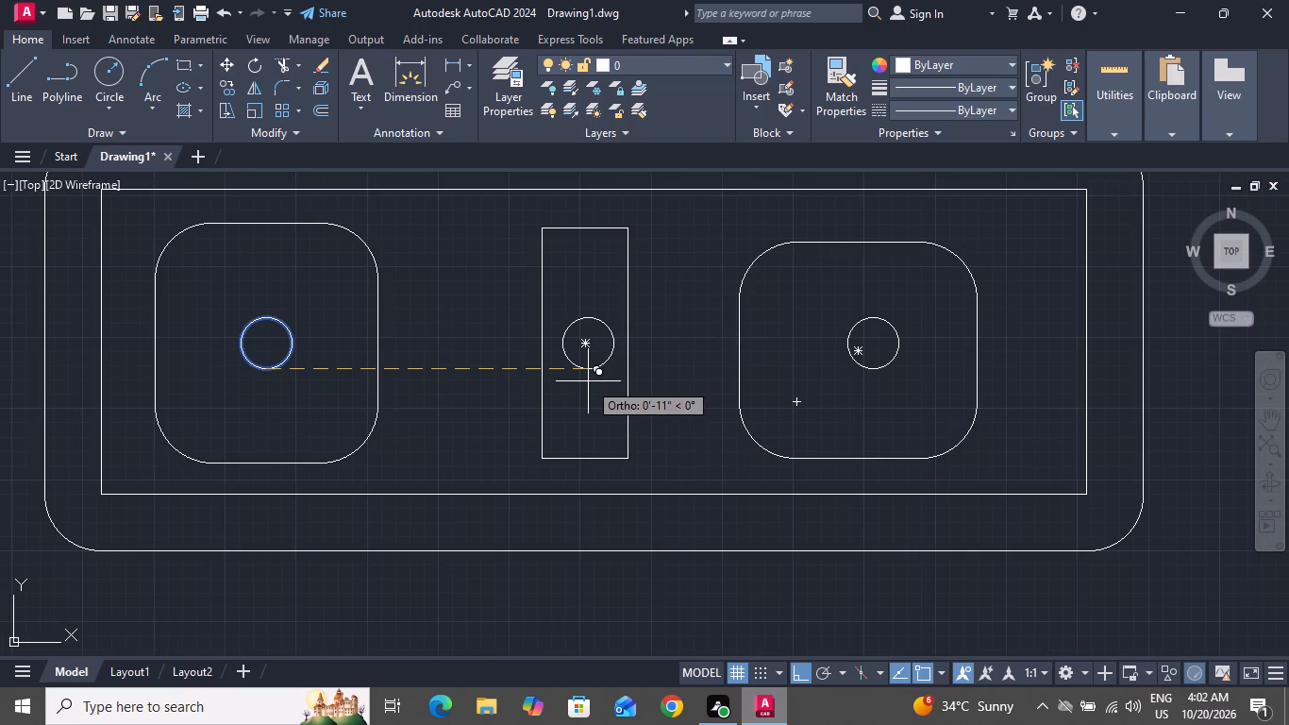
left_click(588, 381)
right_click(637, 415)
left_click(706, 455)
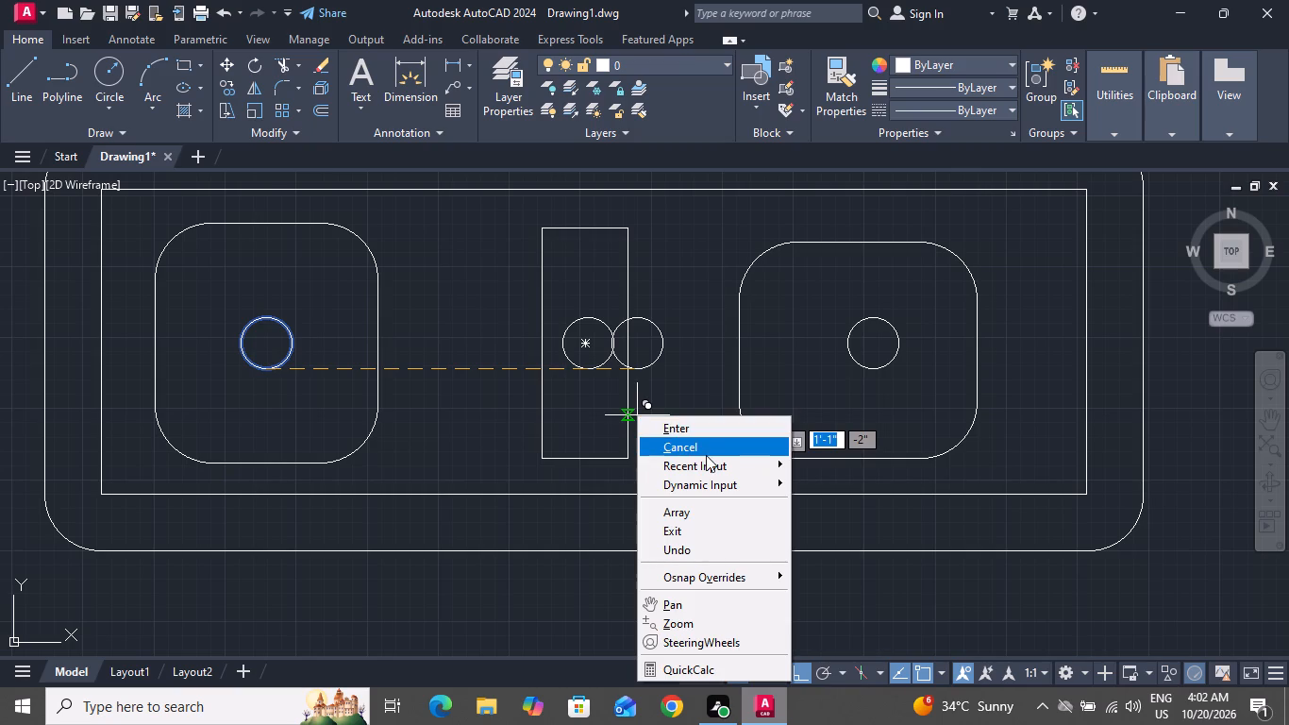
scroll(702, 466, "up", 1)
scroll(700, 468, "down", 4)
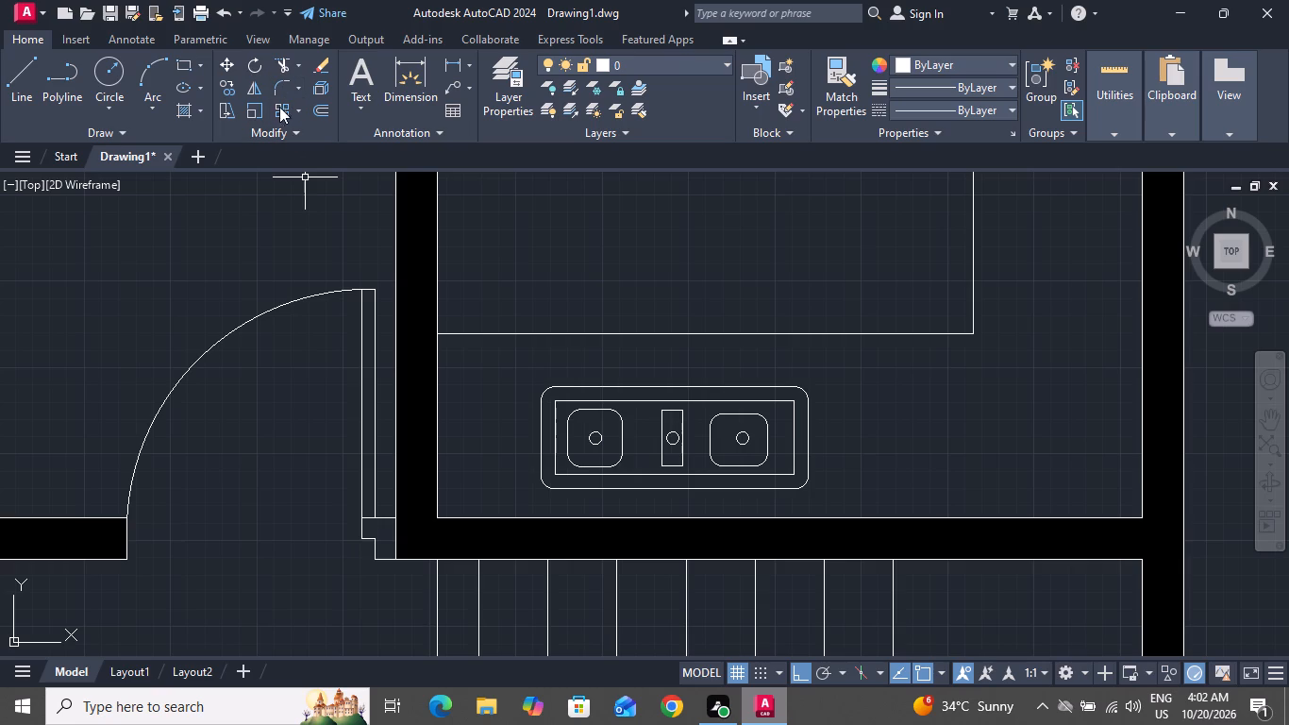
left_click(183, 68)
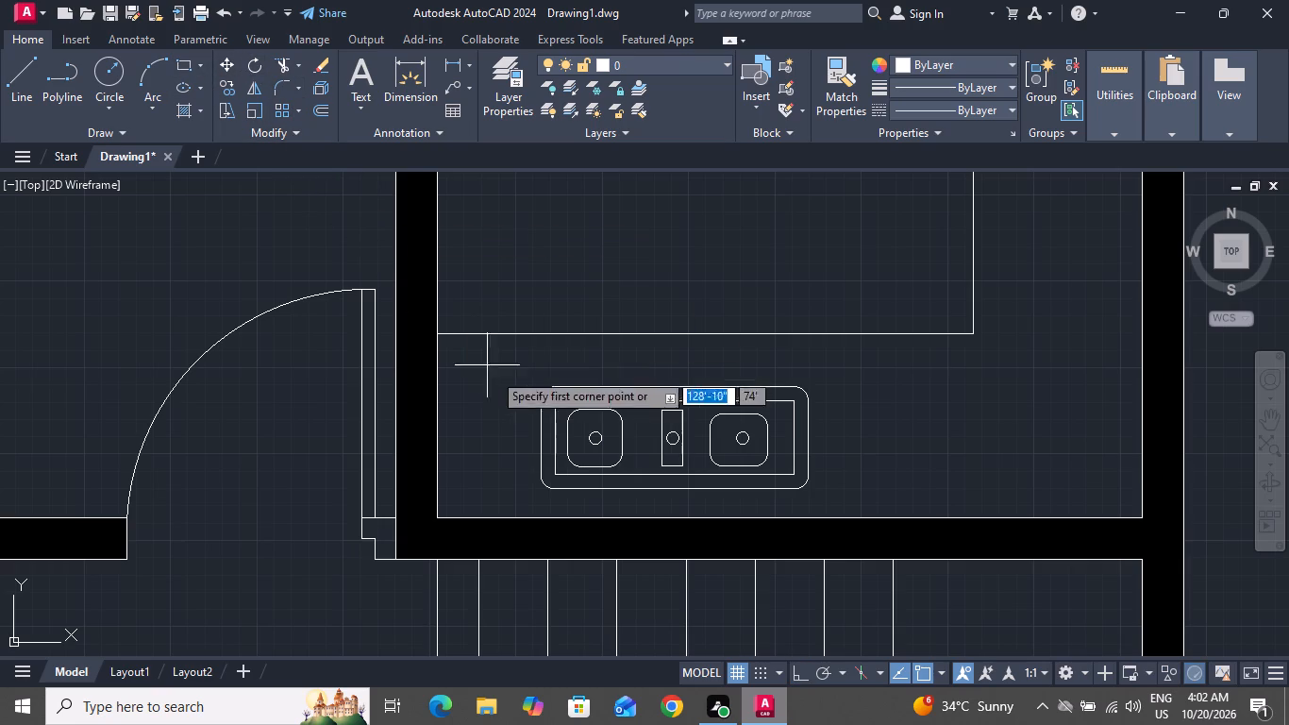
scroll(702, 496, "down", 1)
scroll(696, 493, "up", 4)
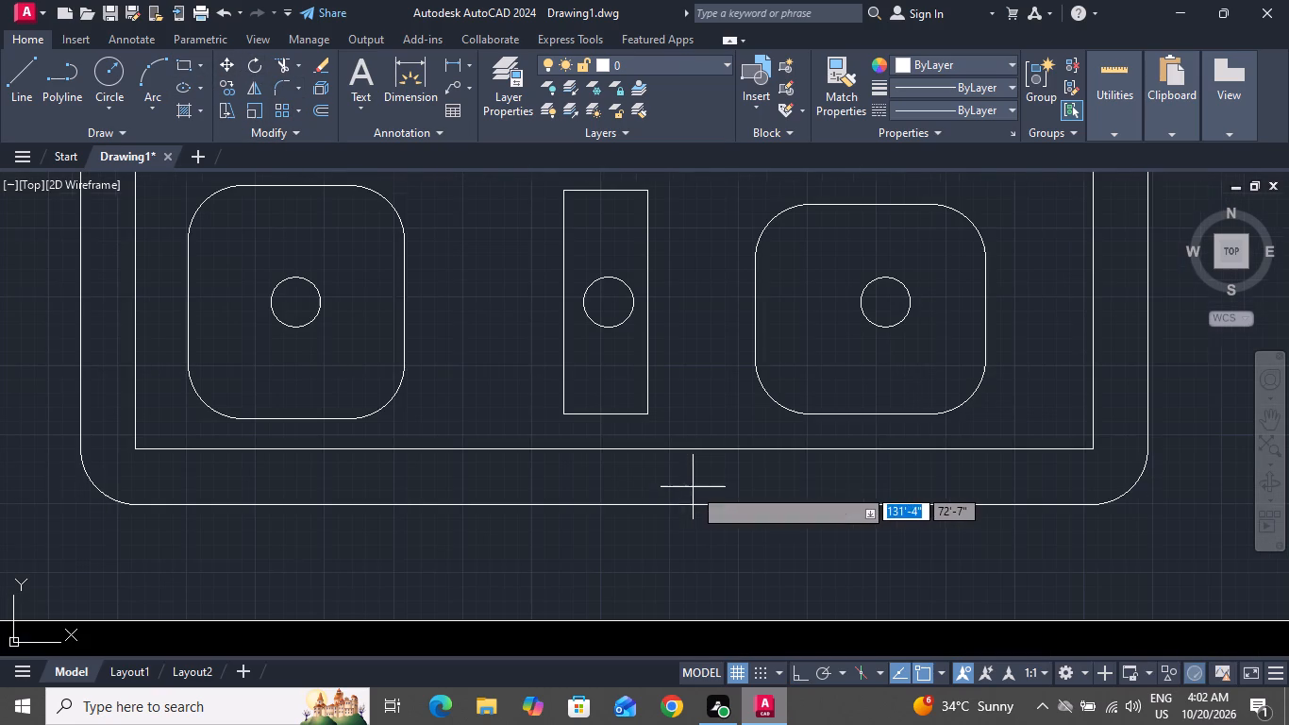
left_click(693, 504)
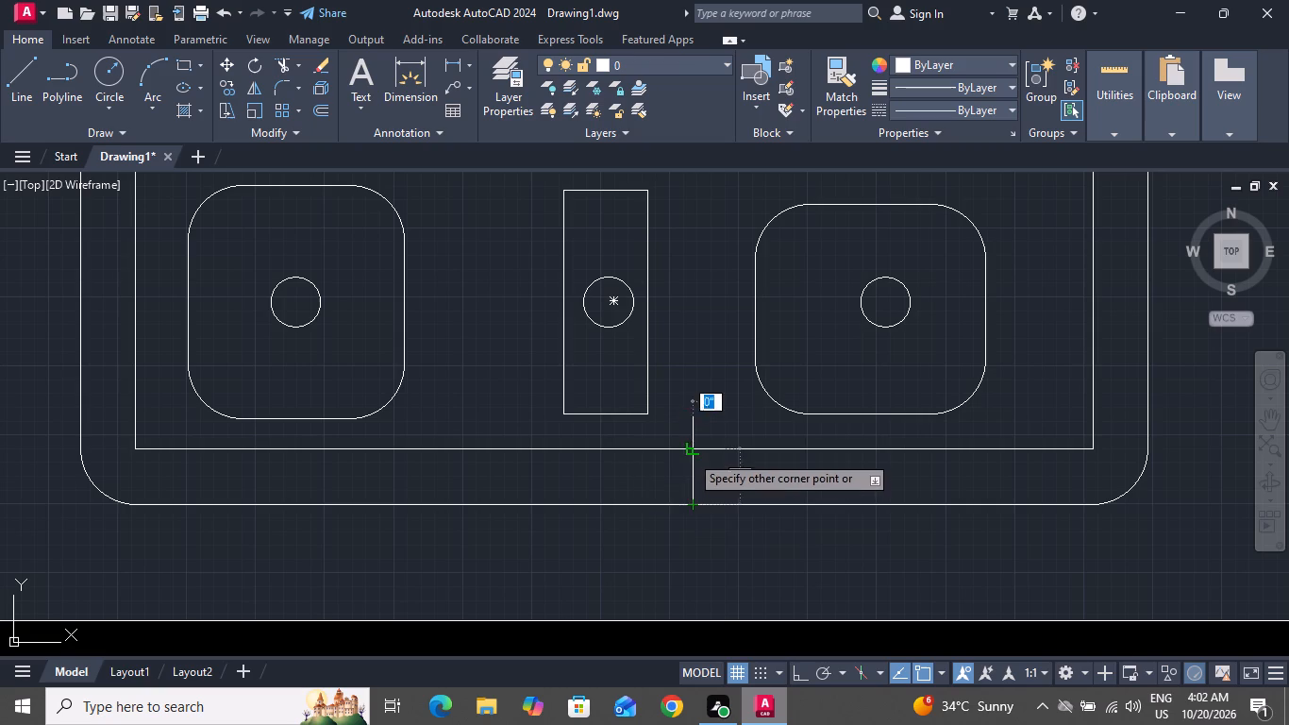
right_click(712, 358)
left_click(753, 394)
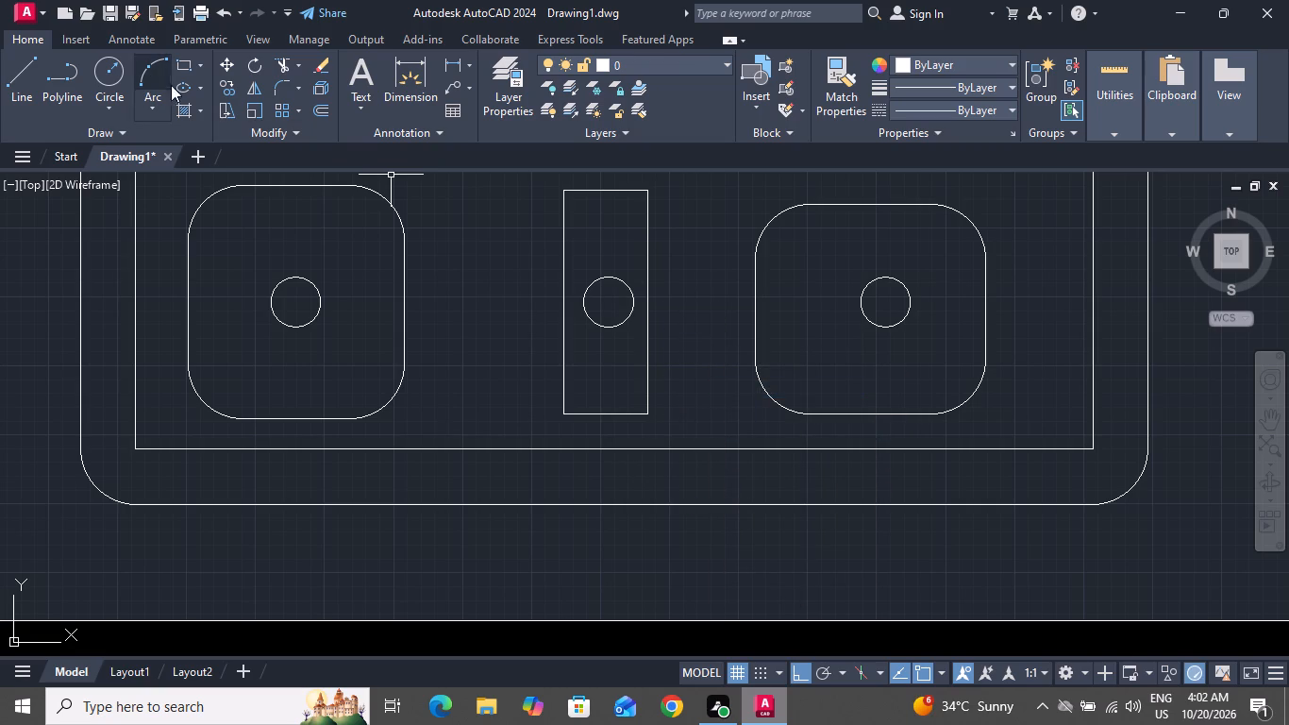
Draw a thin upright rectangle about 1" by 6" from the outer counter outline's lower edge up into the right rounded rectangle.
left_click(189, 70)
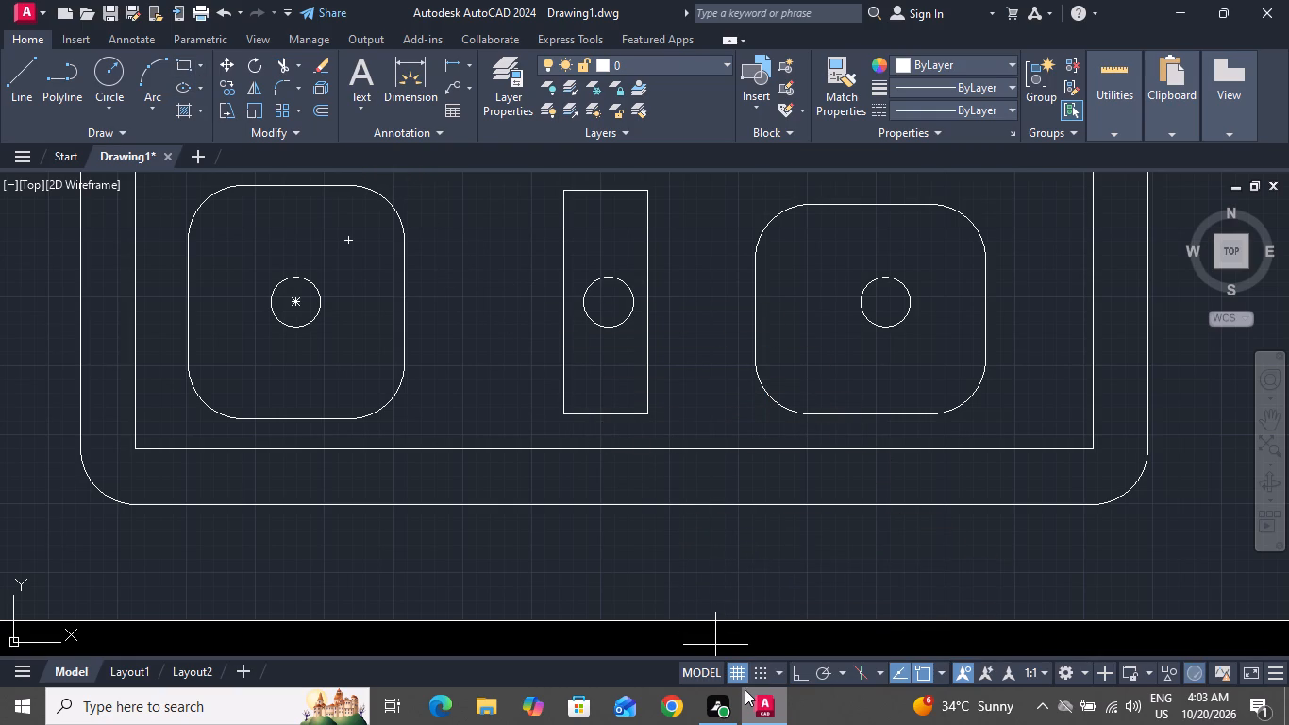
left_click(928, 502)
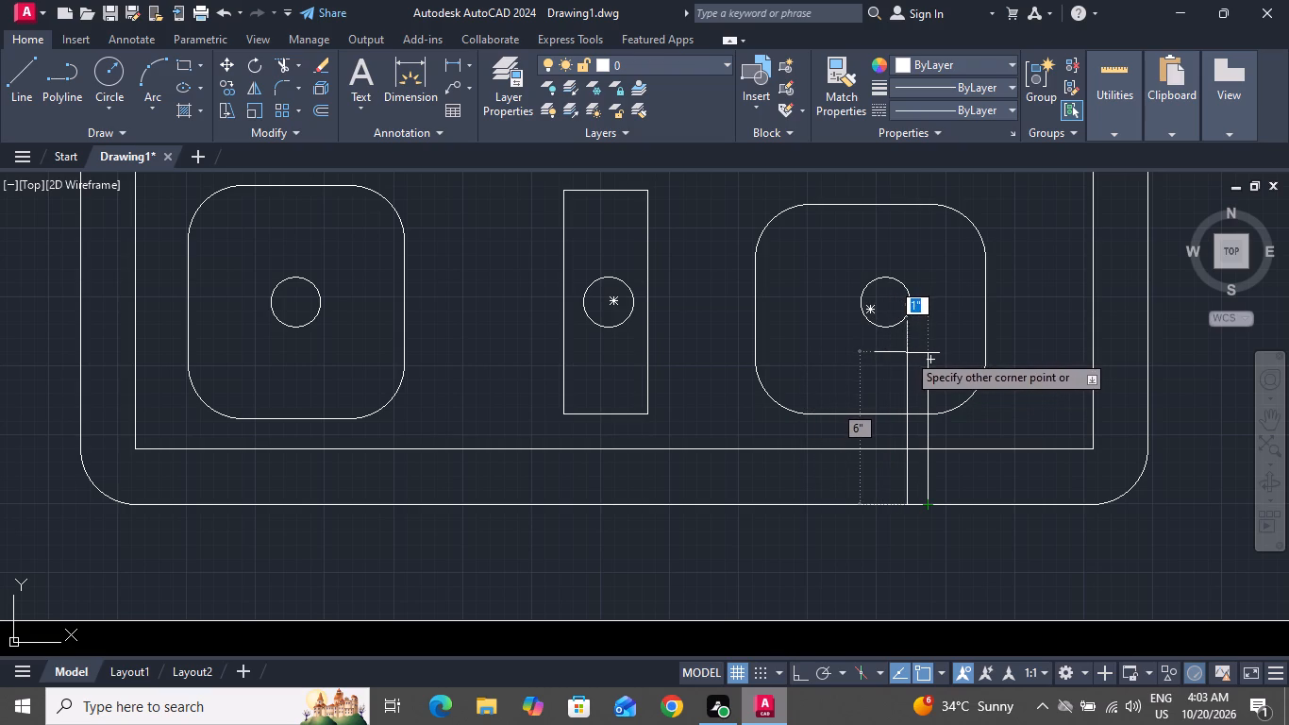
left_click(906, 353)
left_click(906, 353)
left_click(902, 358)
left_click(919, 360)
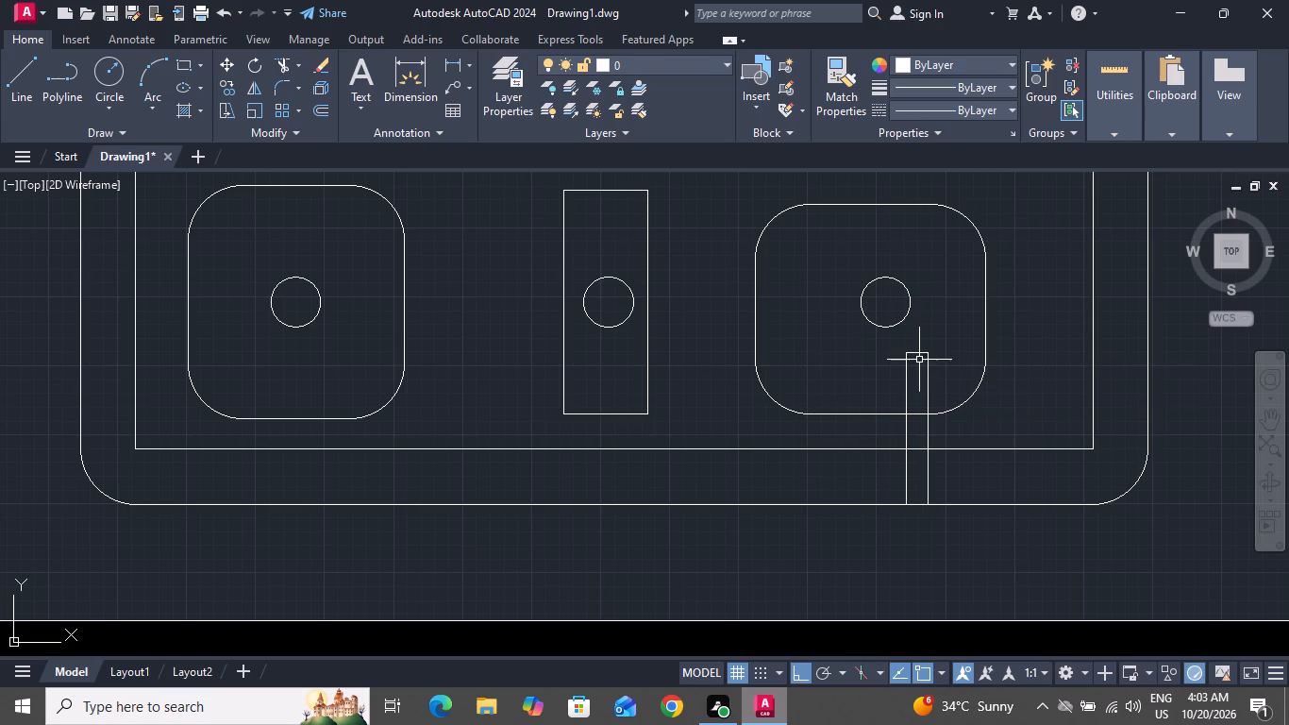
Move the thin upright rectangle about 1" to the left so it sits beneath the right rounded rectangle's circle.
left_click(935, 346)
left_click(899, 379)
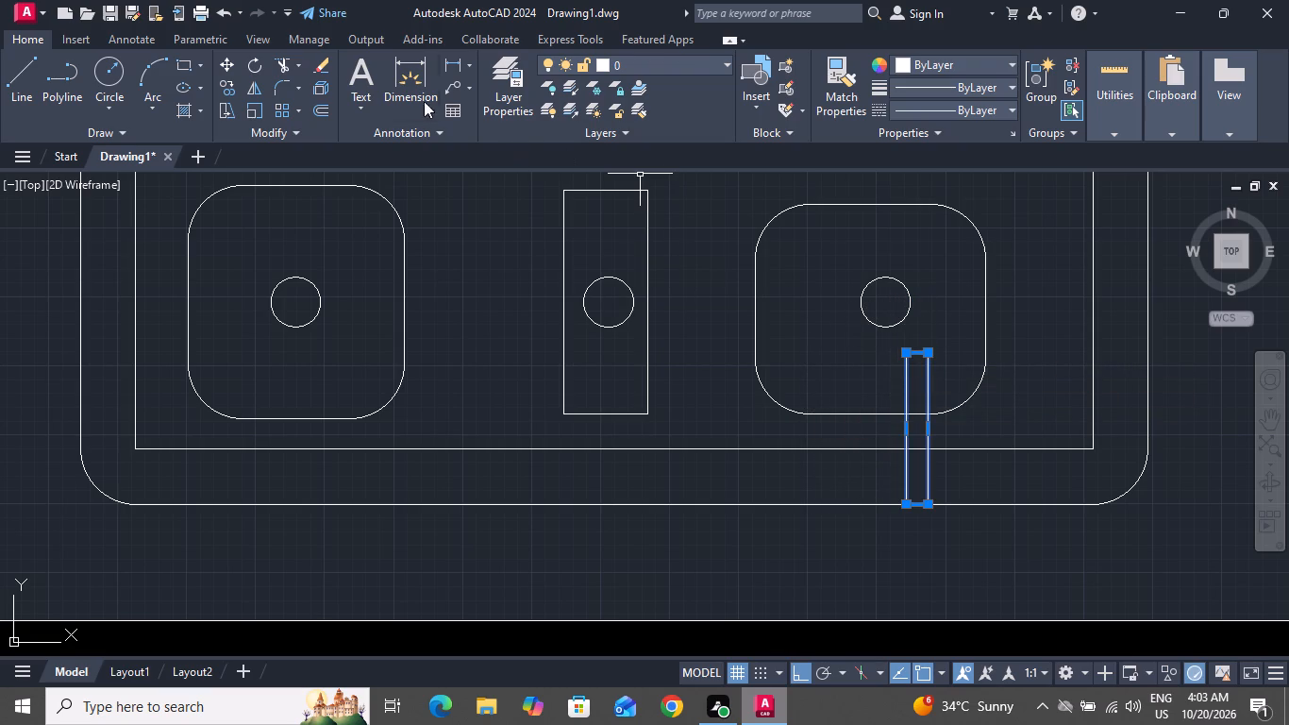
left_click(225, 67)
left_click(912, 354)
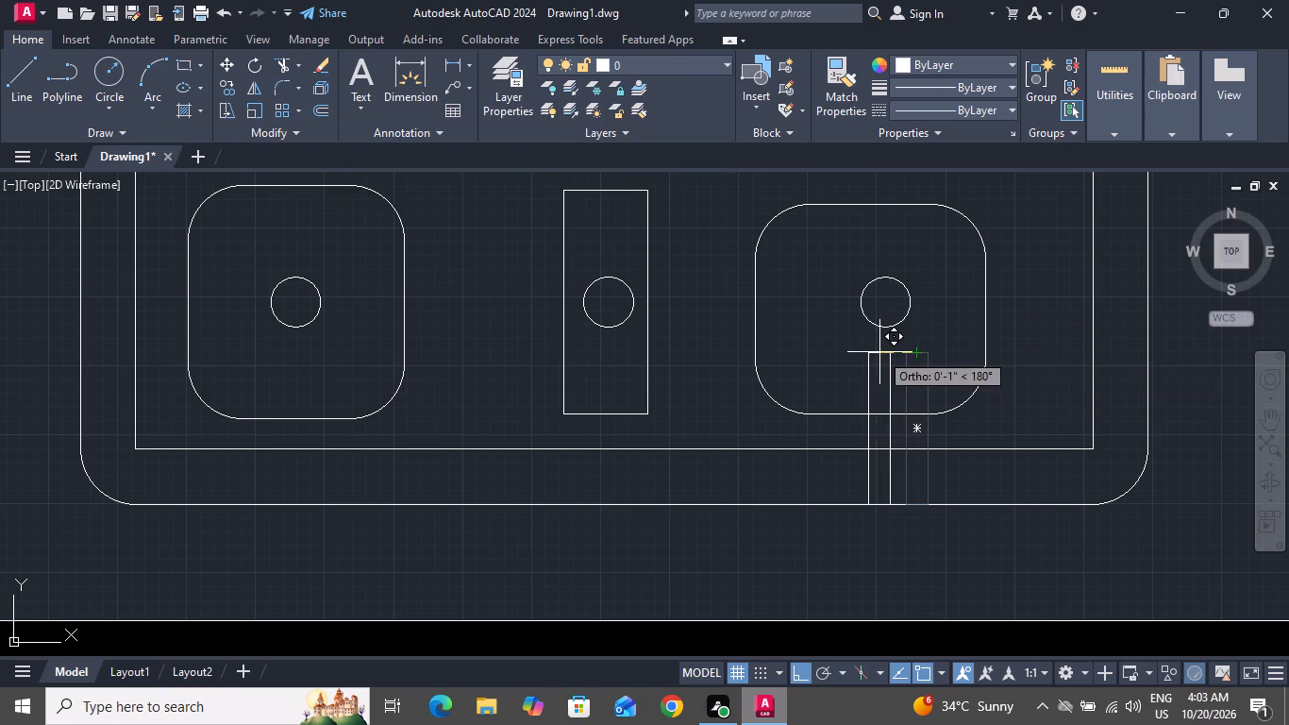
left_click(890, 353)
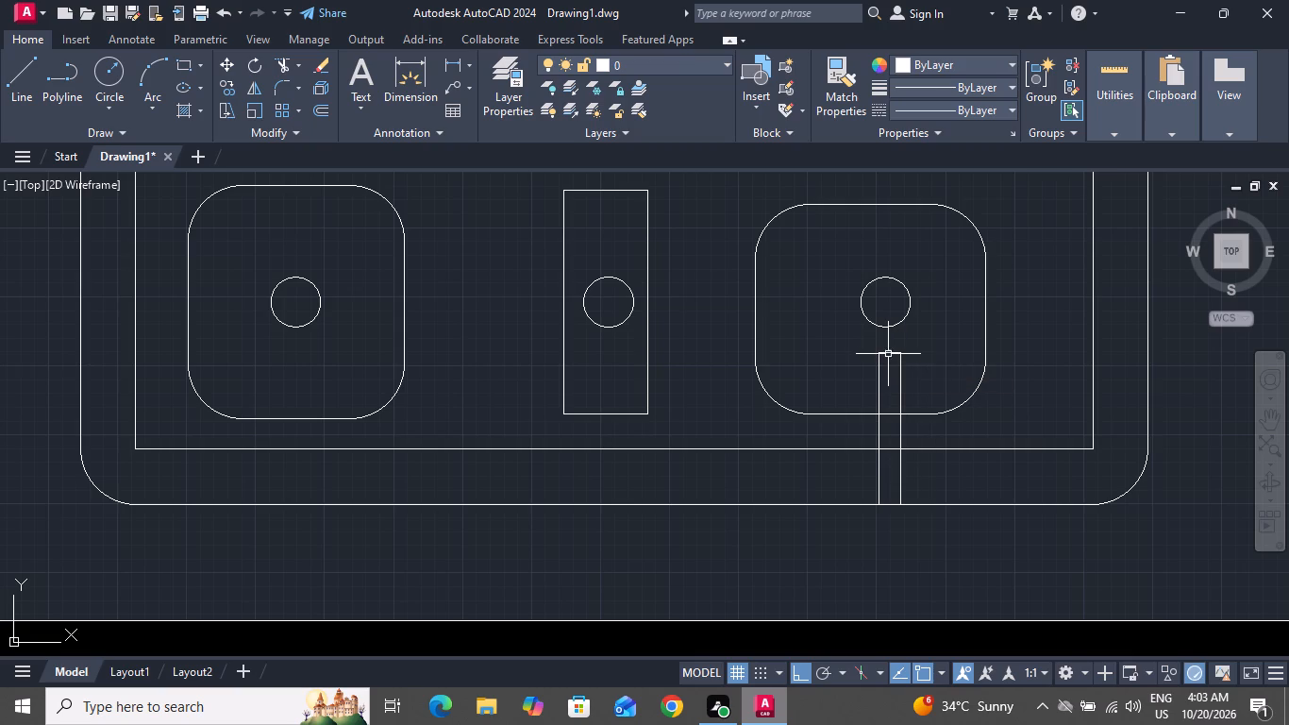
Copy the thin upright rectangle horizontally to the left rounded square, placing it beneath that square's circle.
scroll(787, 484, "down", 3)
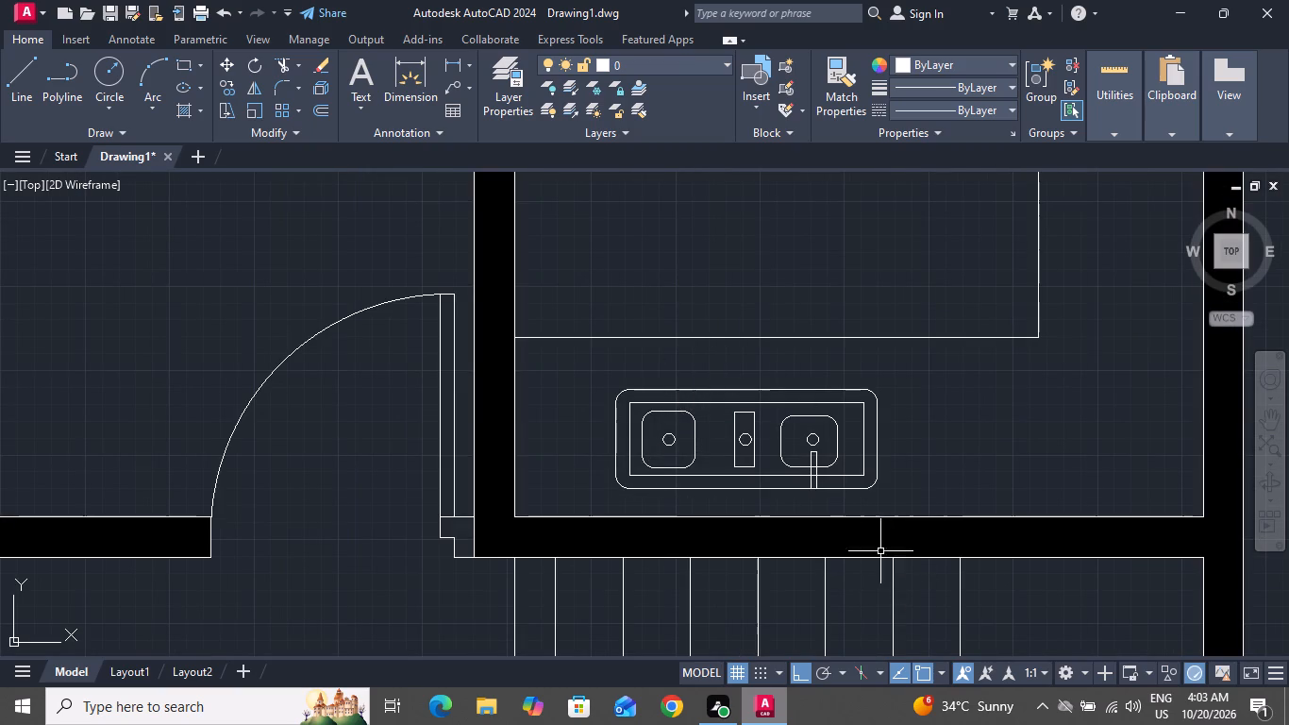
scroll(868, 541, "up", 2)
scroll(755, 357, "up", 2)
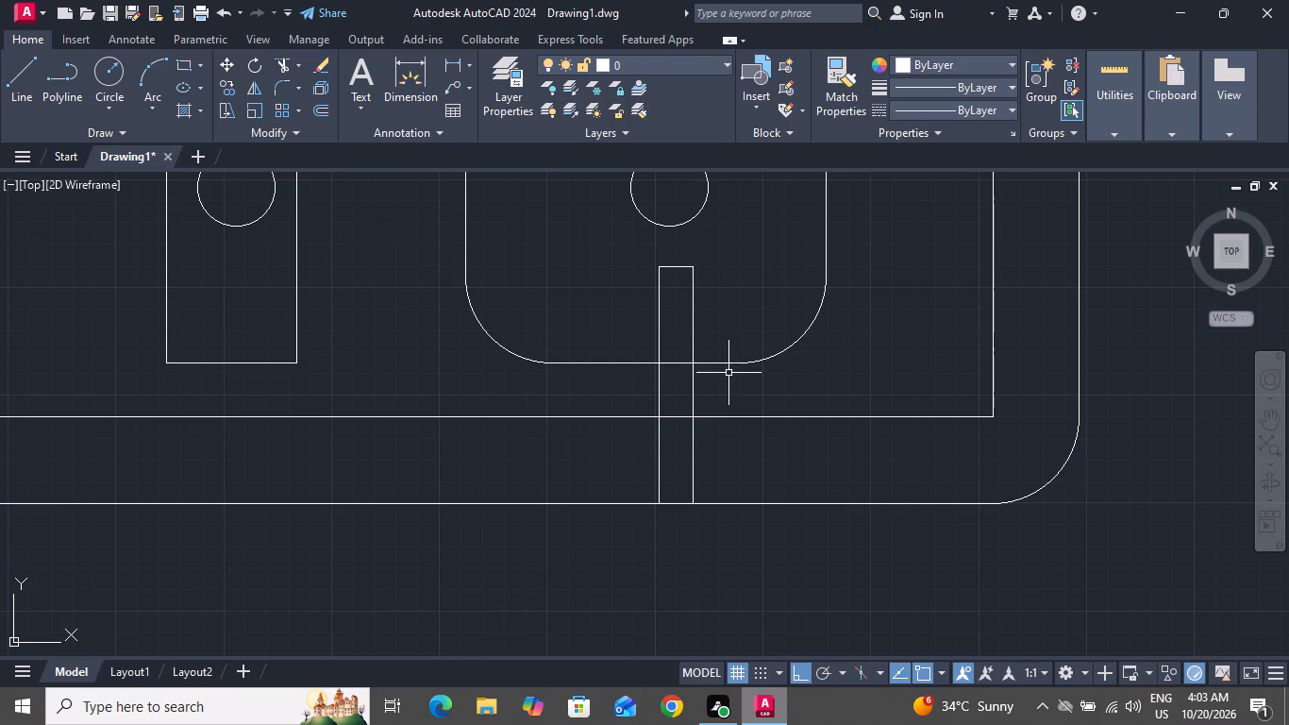
left_click(728, 373)
left_click(623, 388)
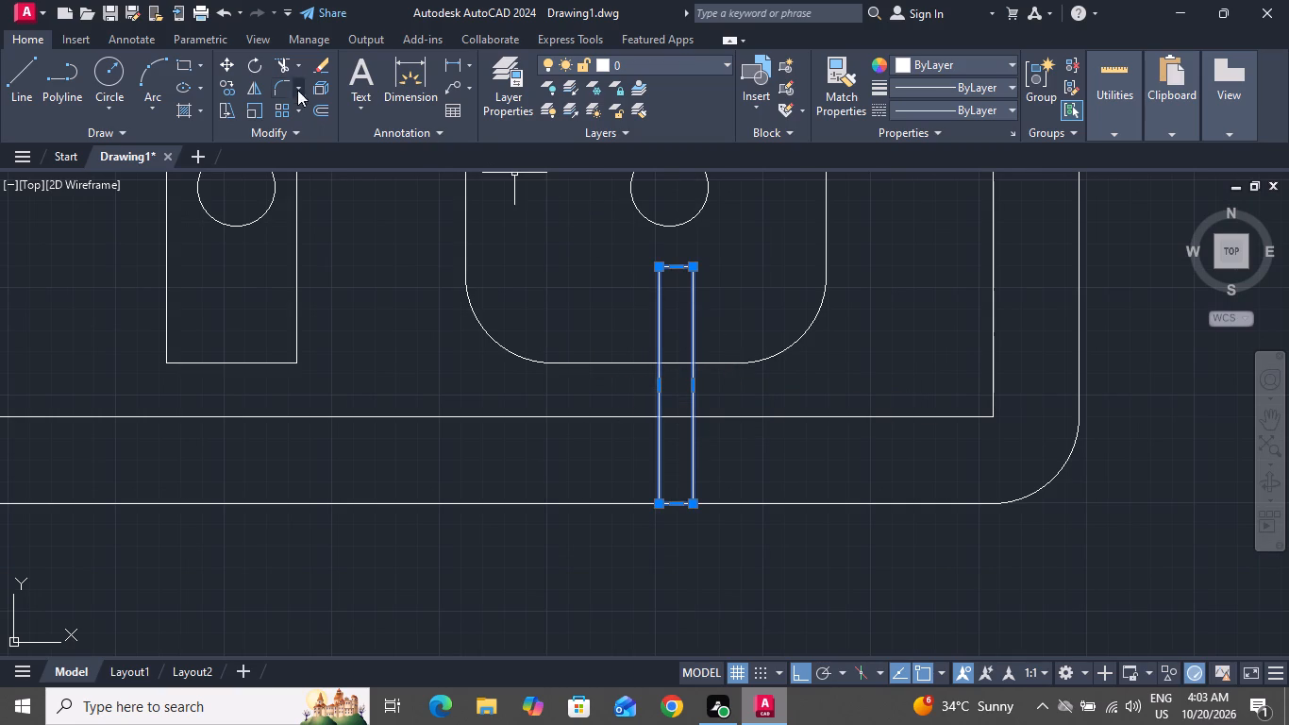
left_click(233, 93)
left_click(676, 270)
scroll(433, 358, "down", 1)
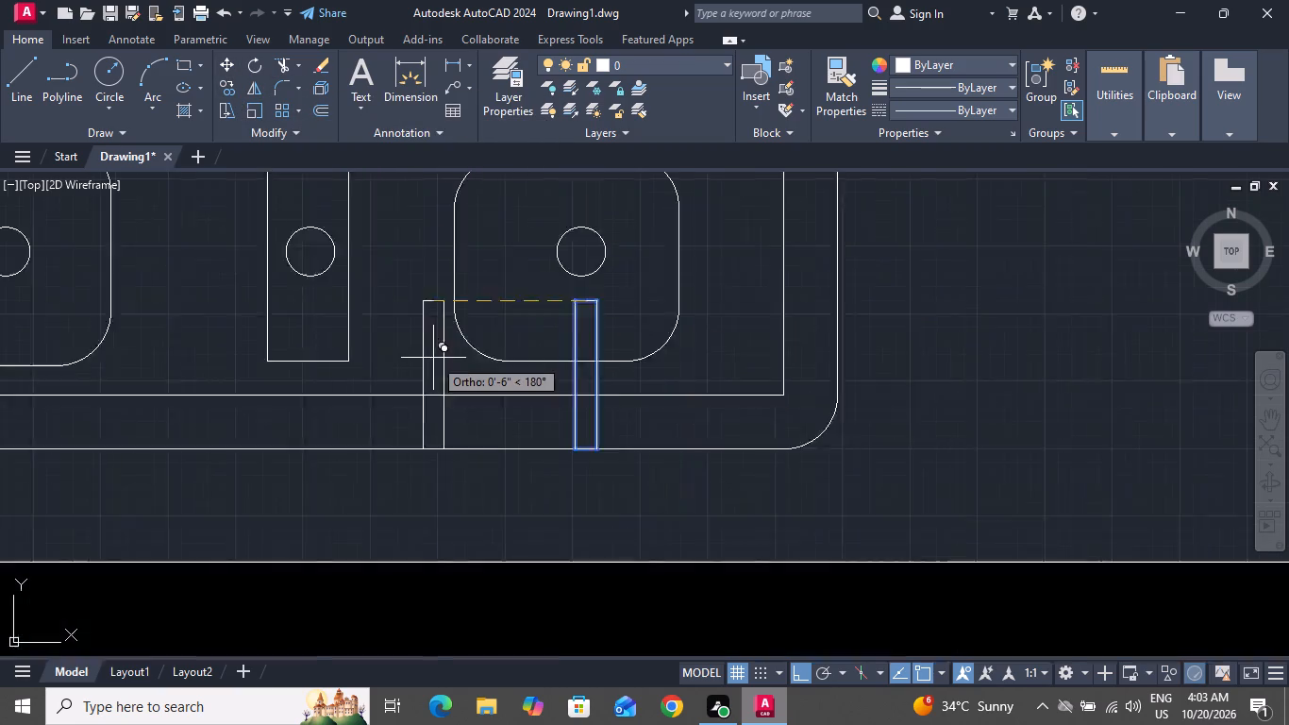
scroll(433, 358, "down", 2)
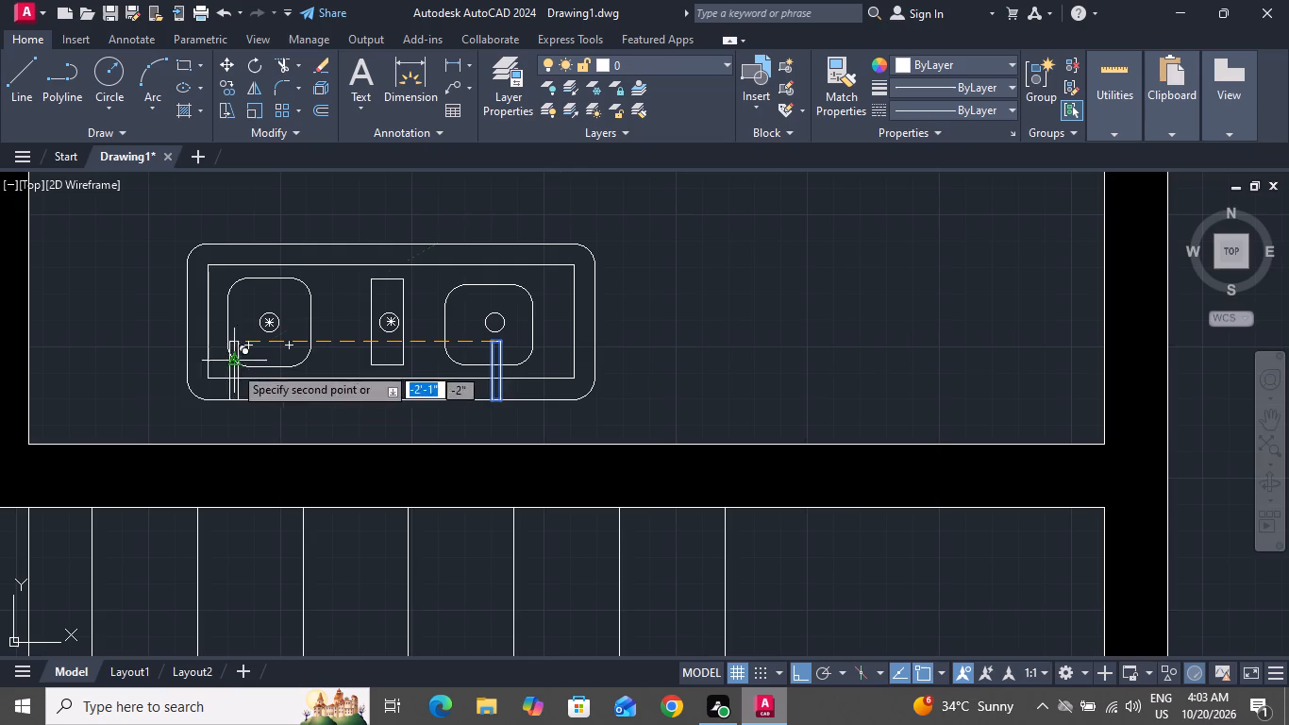
scroll(262, 359, "up", 2)
left_click(282, 353)
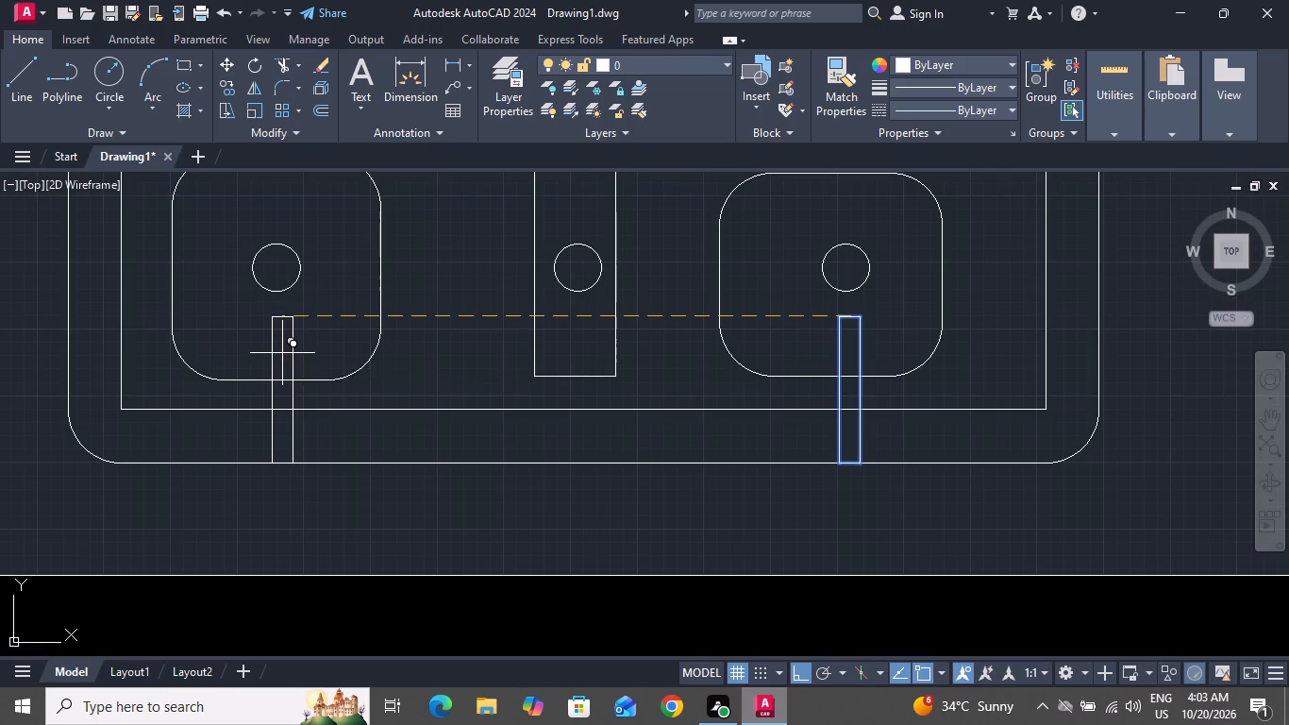
right_click(284, 350)
left_click(359, 386)
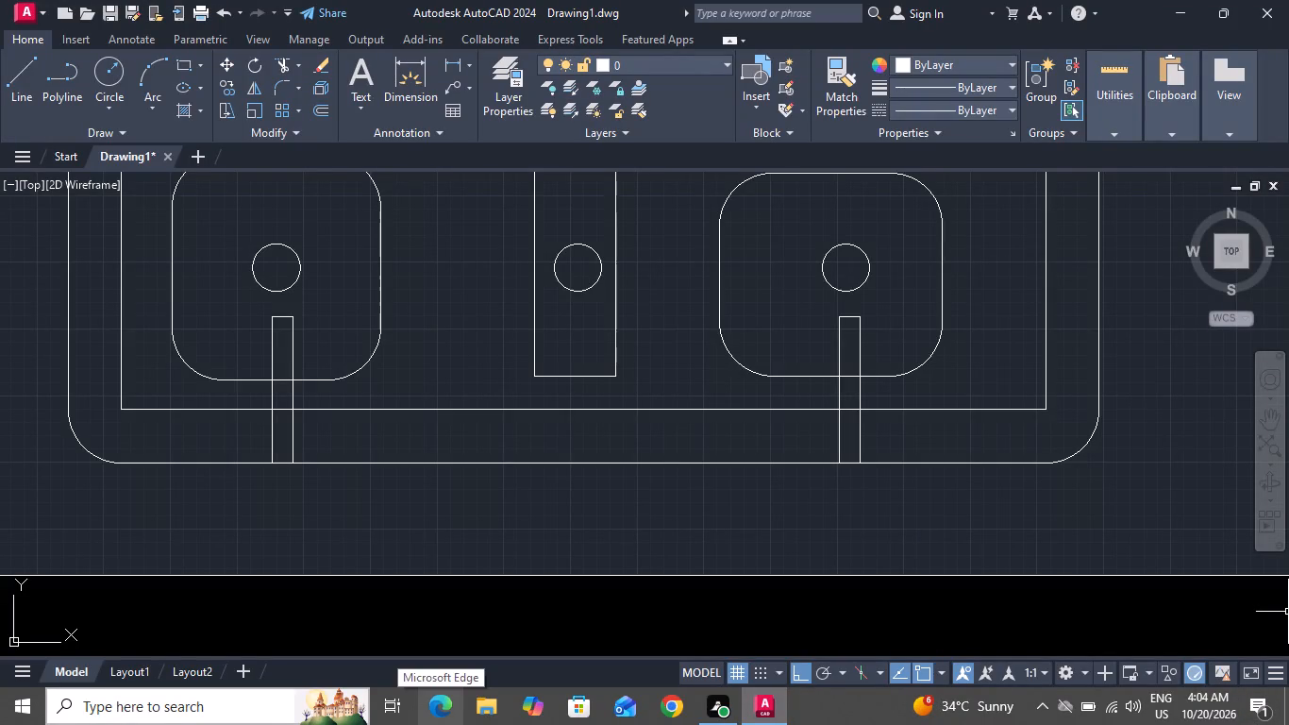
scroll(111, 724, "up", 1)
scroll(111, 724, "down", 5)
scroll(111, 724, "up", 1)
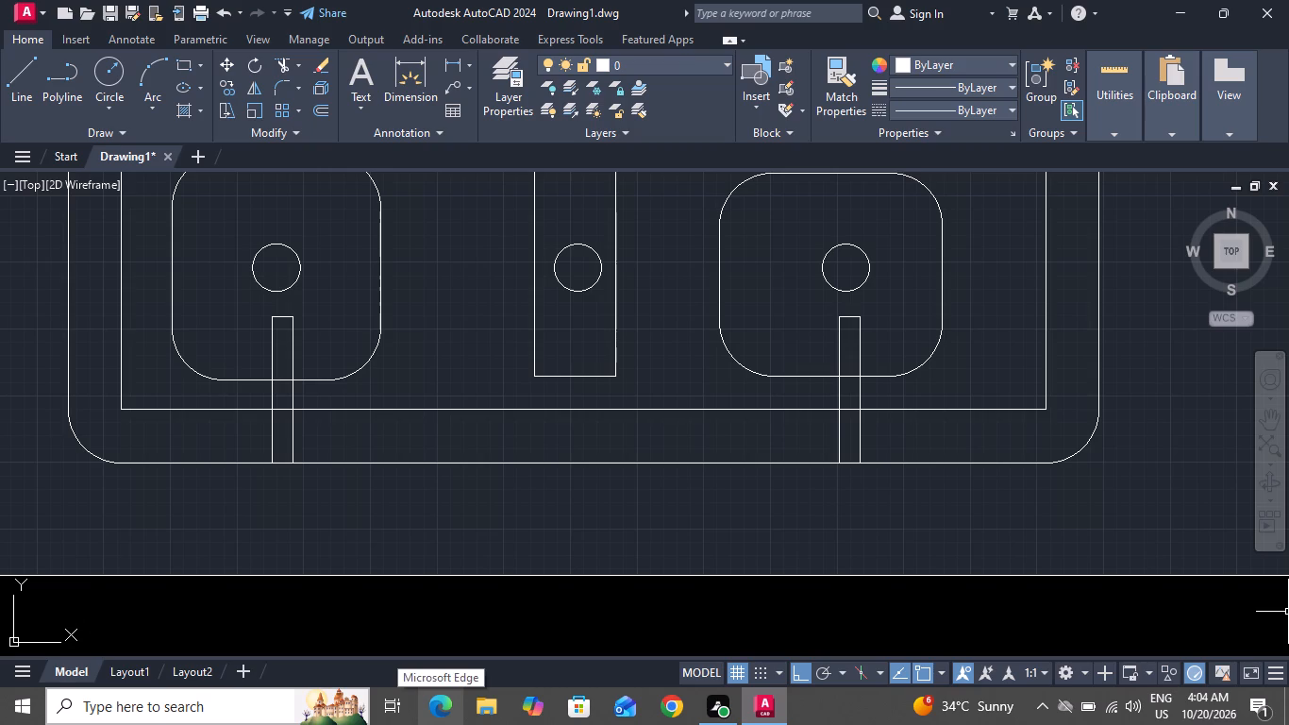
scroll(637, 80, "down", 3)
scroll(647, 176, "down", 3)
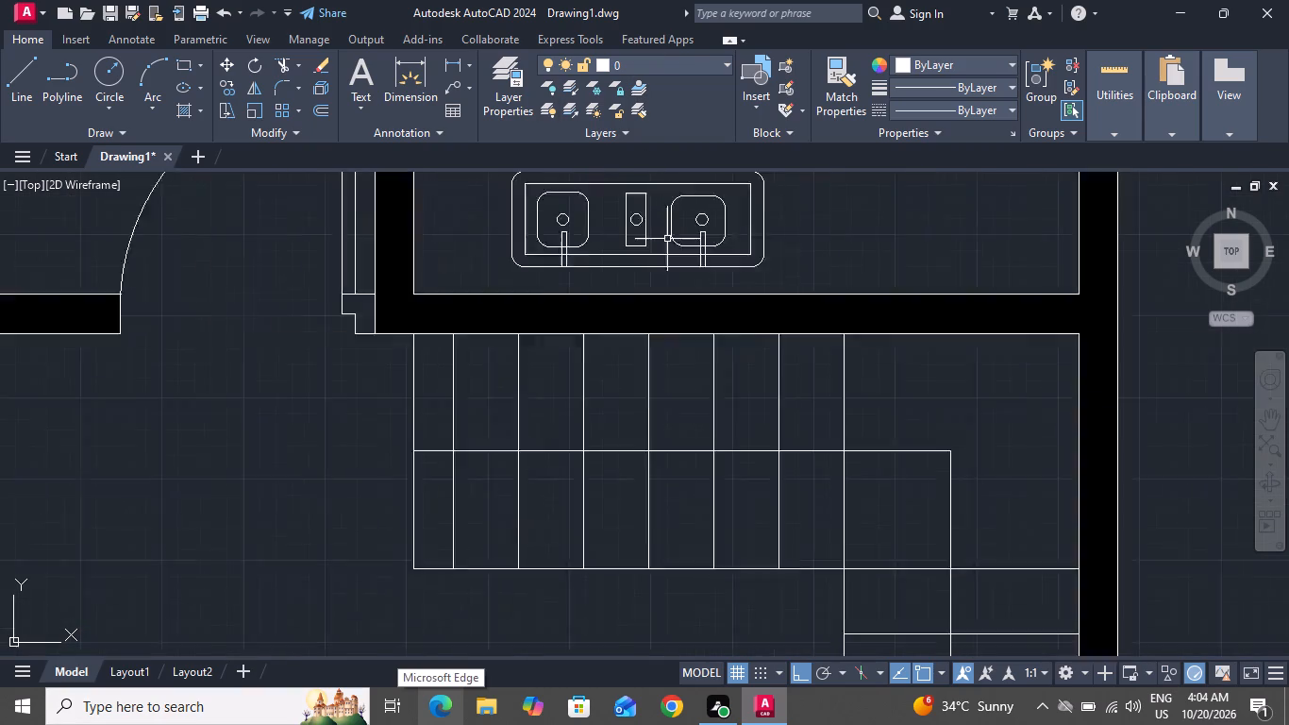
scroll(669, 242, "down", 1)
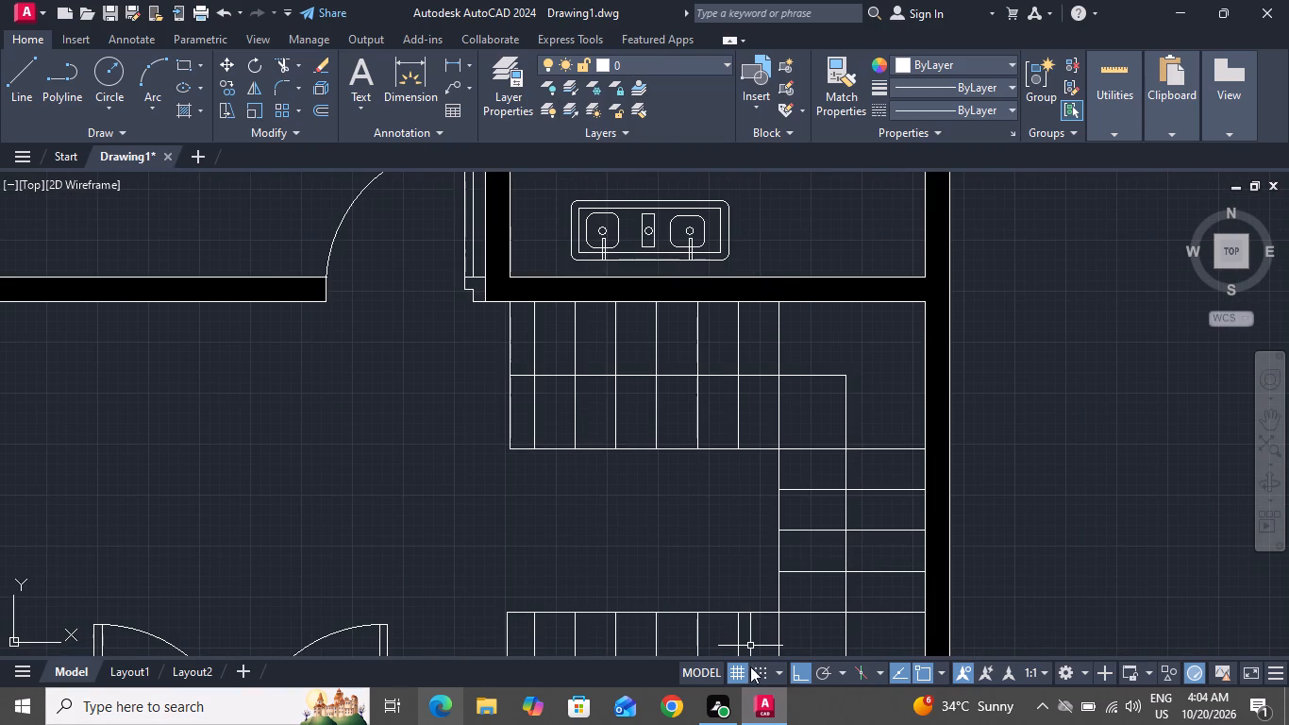
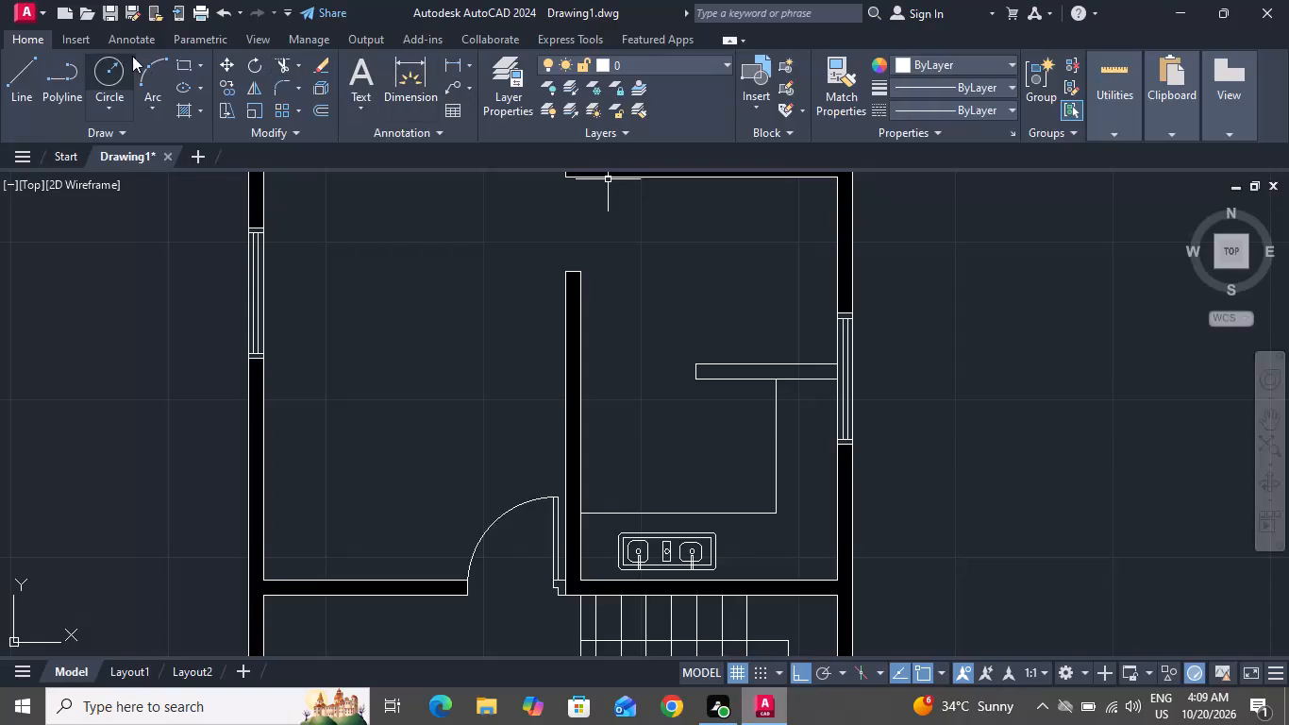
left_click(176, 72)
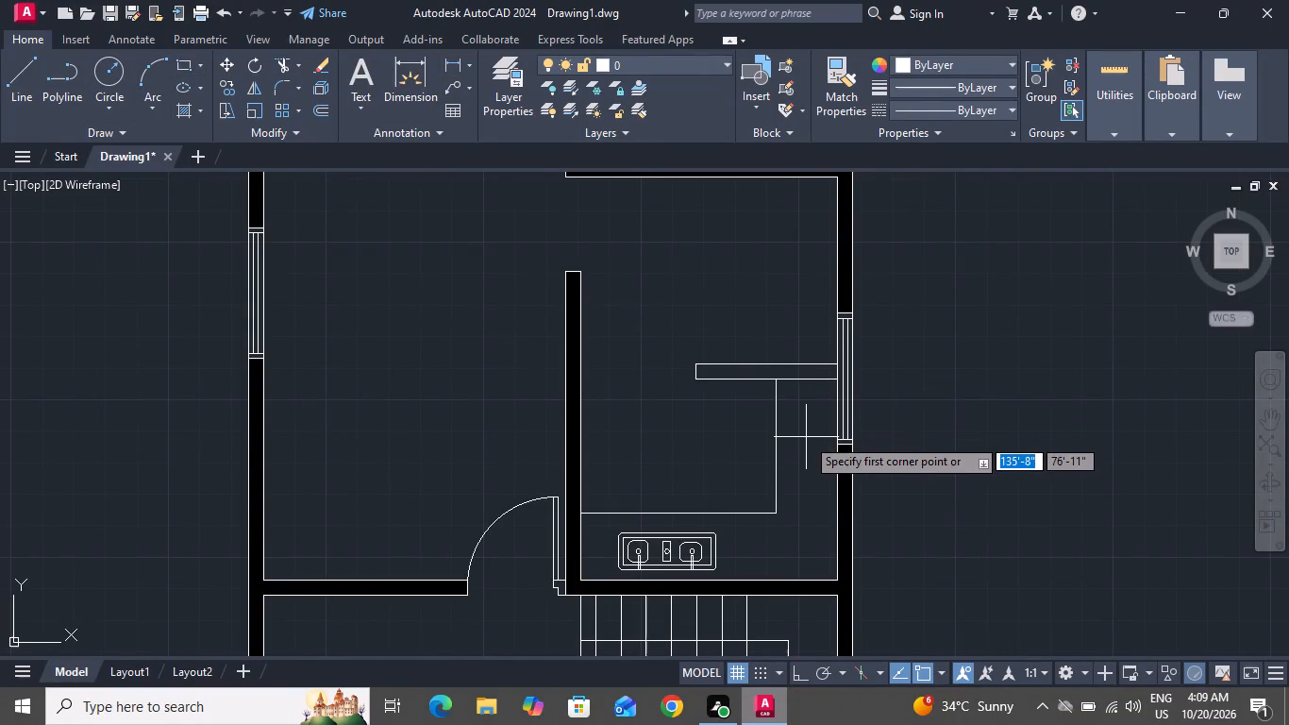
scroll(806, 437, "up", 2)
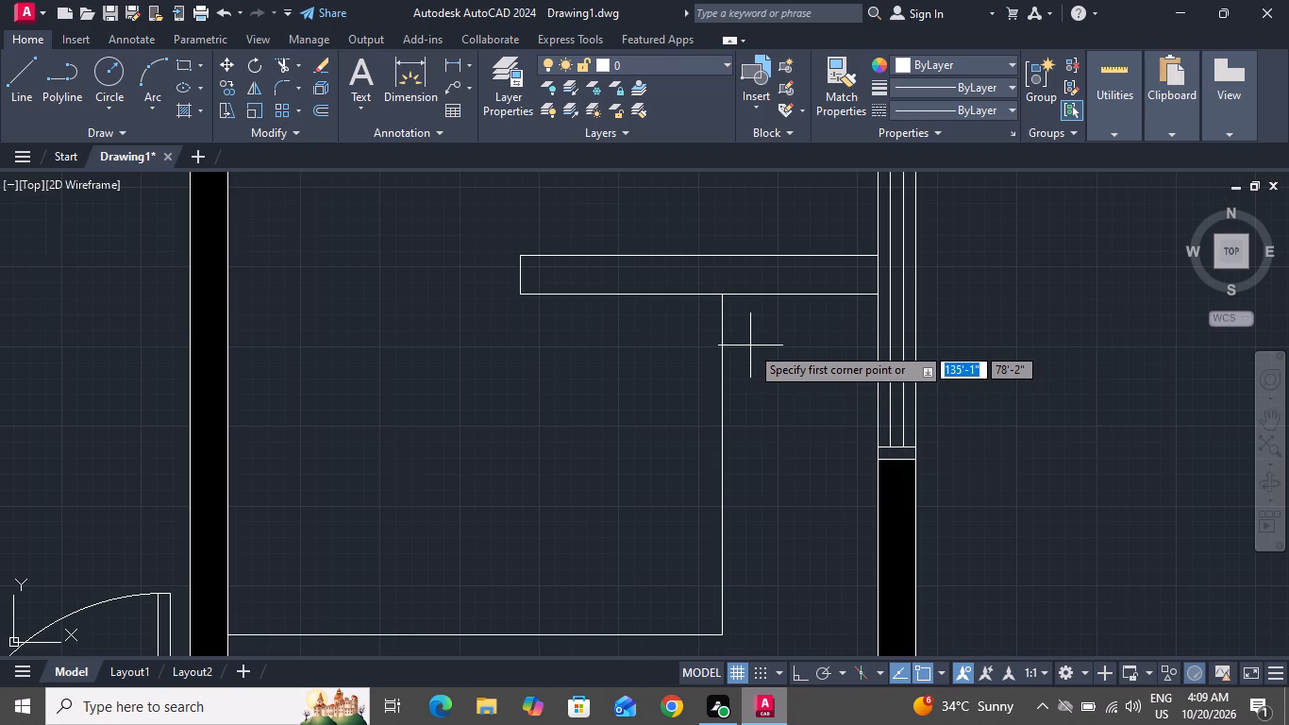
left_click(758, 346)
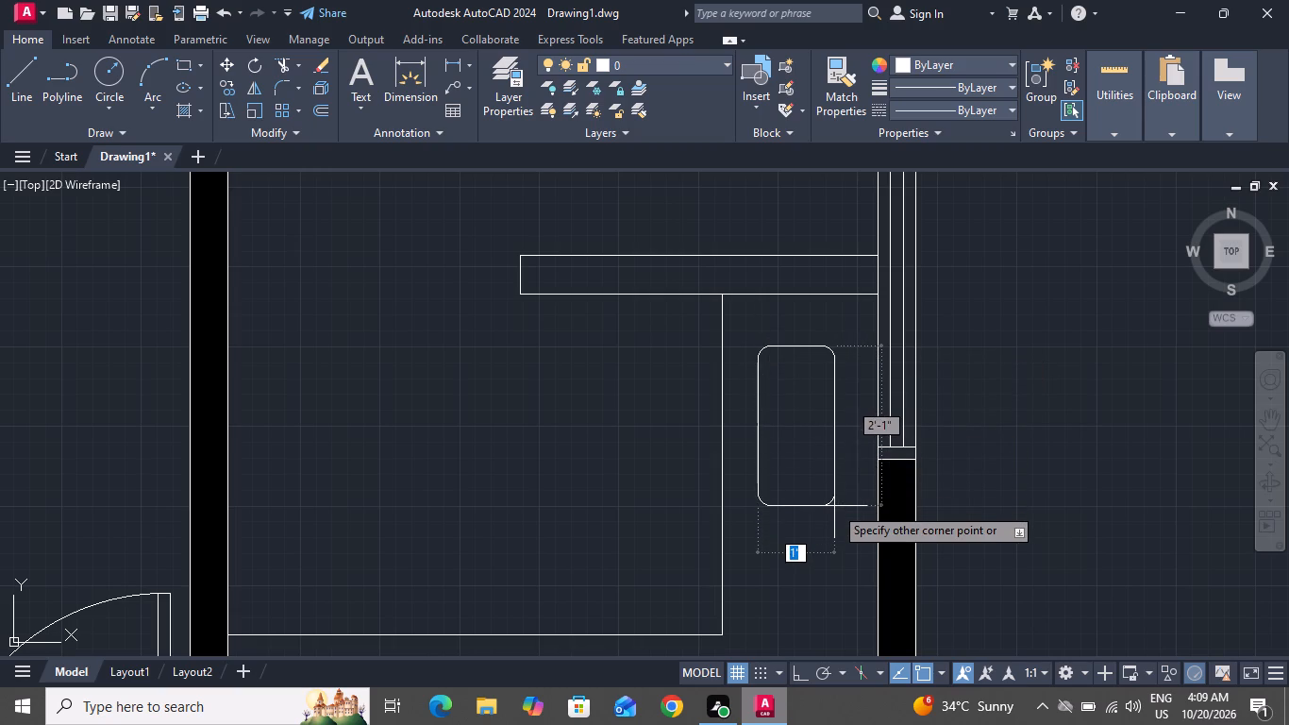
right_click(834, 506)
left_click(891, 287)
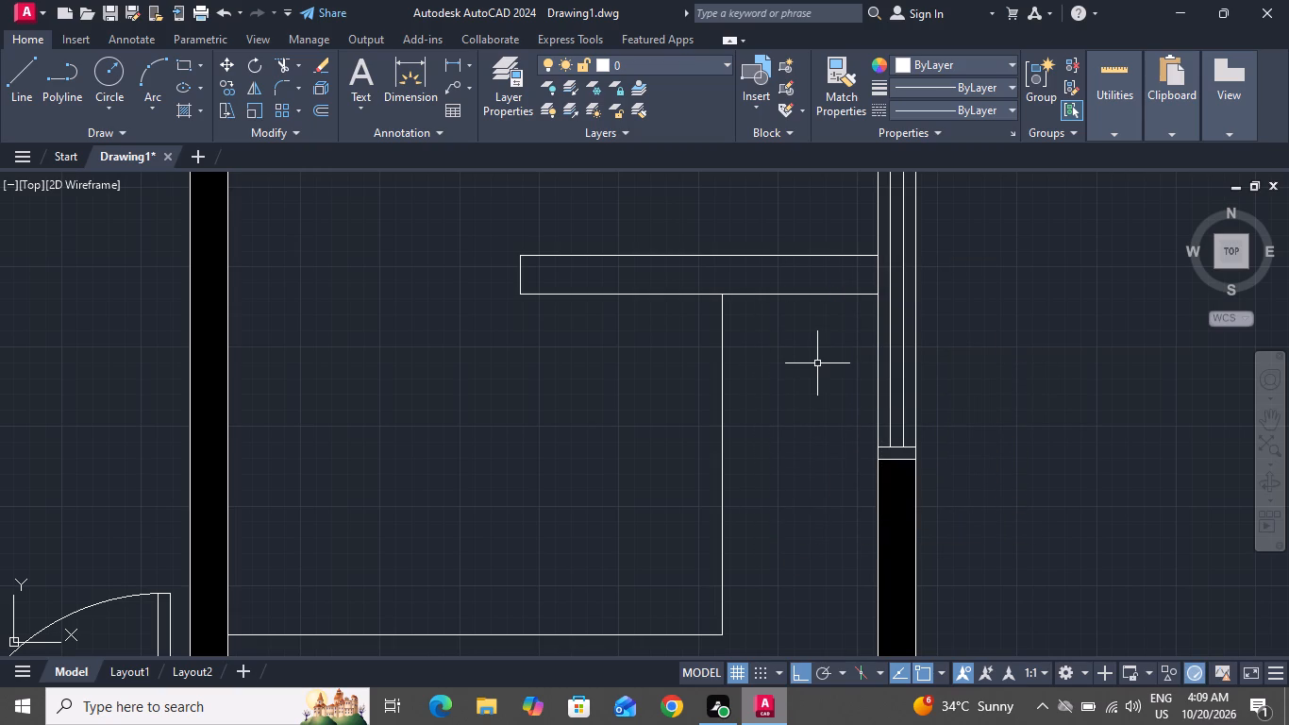
Draw a square-cornered rectangle about 1'-5" by 1'-10" on the kitchen counter strip beside the window, below the thin wall.
type("REC")
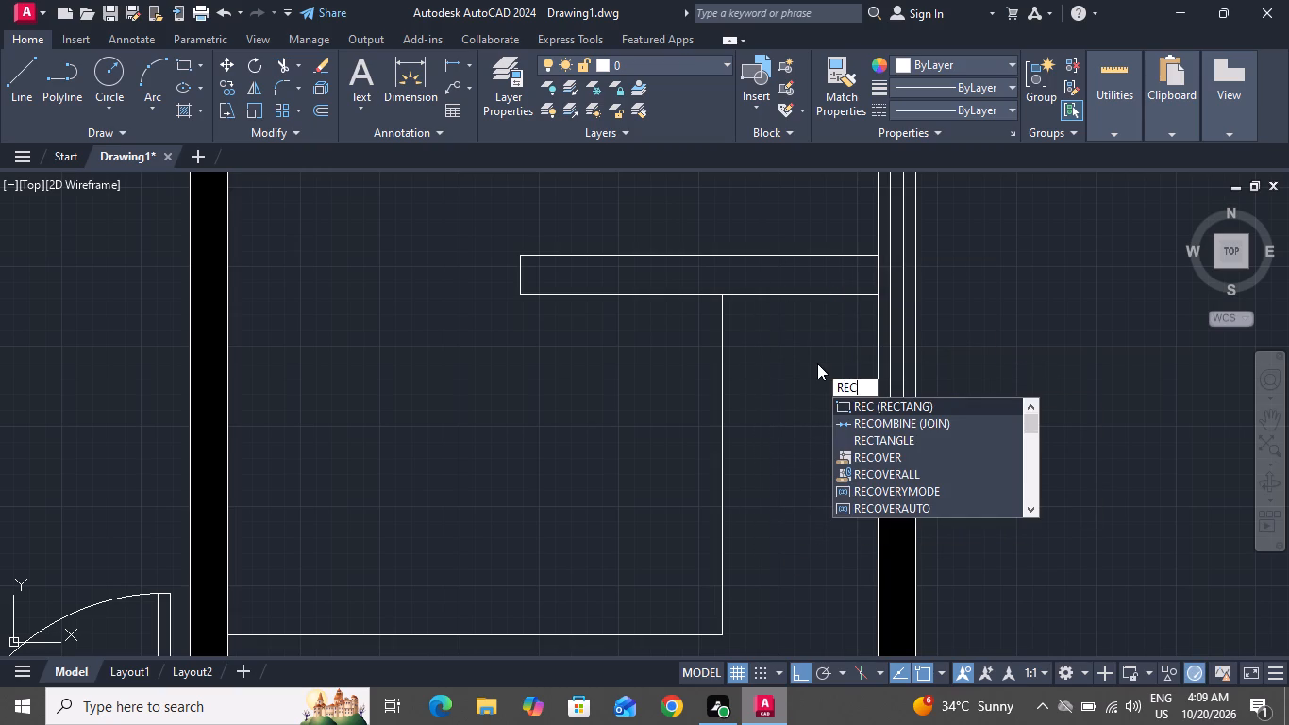
key("space")
type("F")
key("space")
key("p")
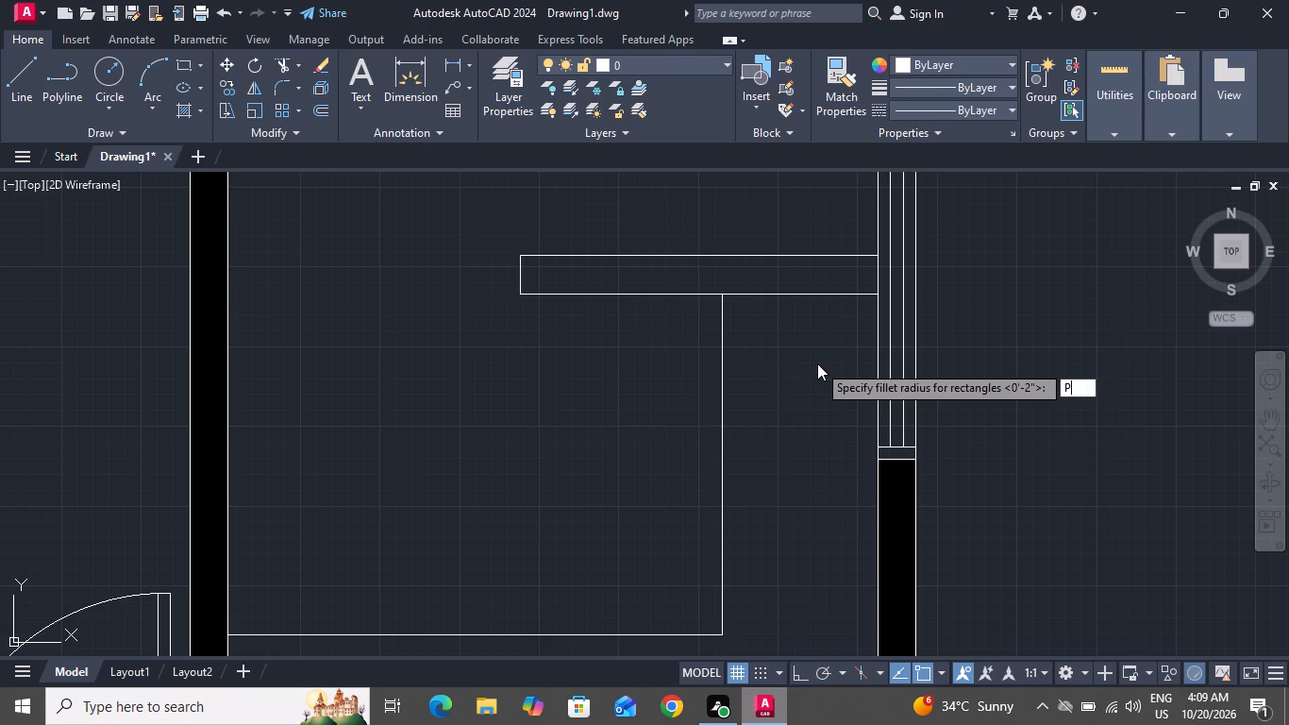
key("BackSpace")
key("o")
key("space")
left_click_drag(1034, 360, 1031, 378)
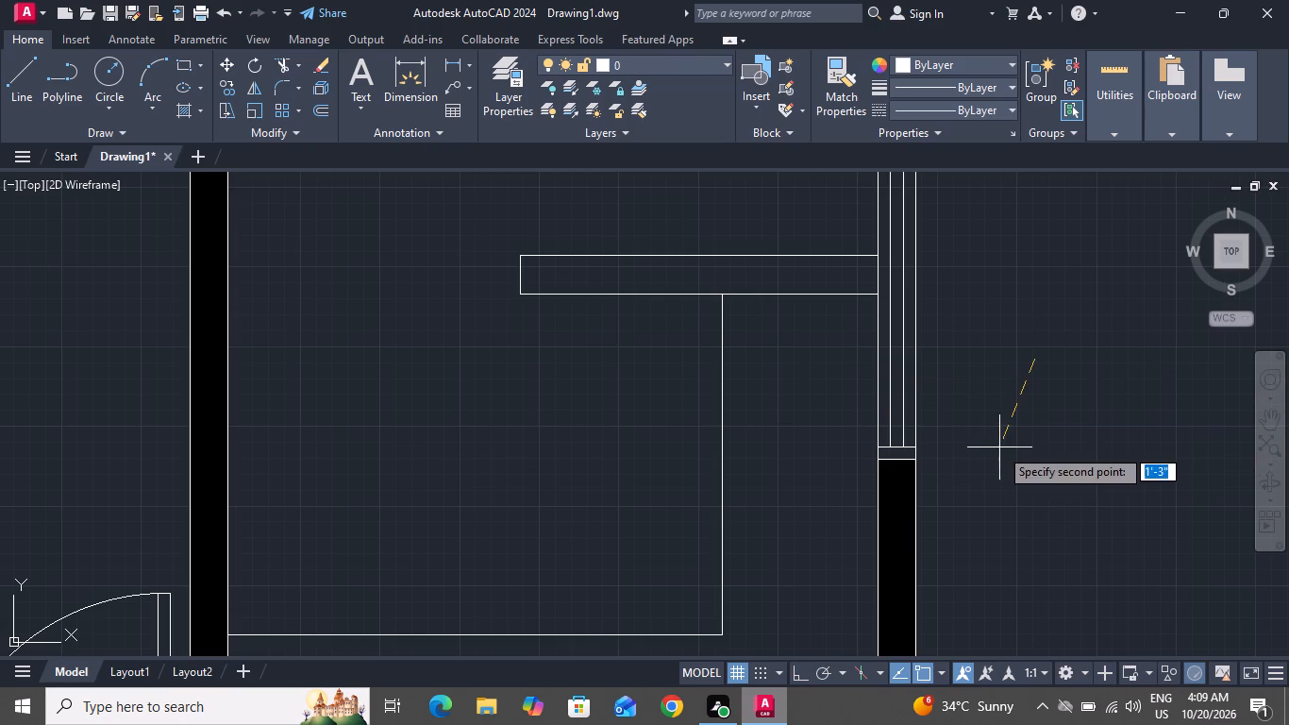
left_click(998, 448)
left_click(750, 332)
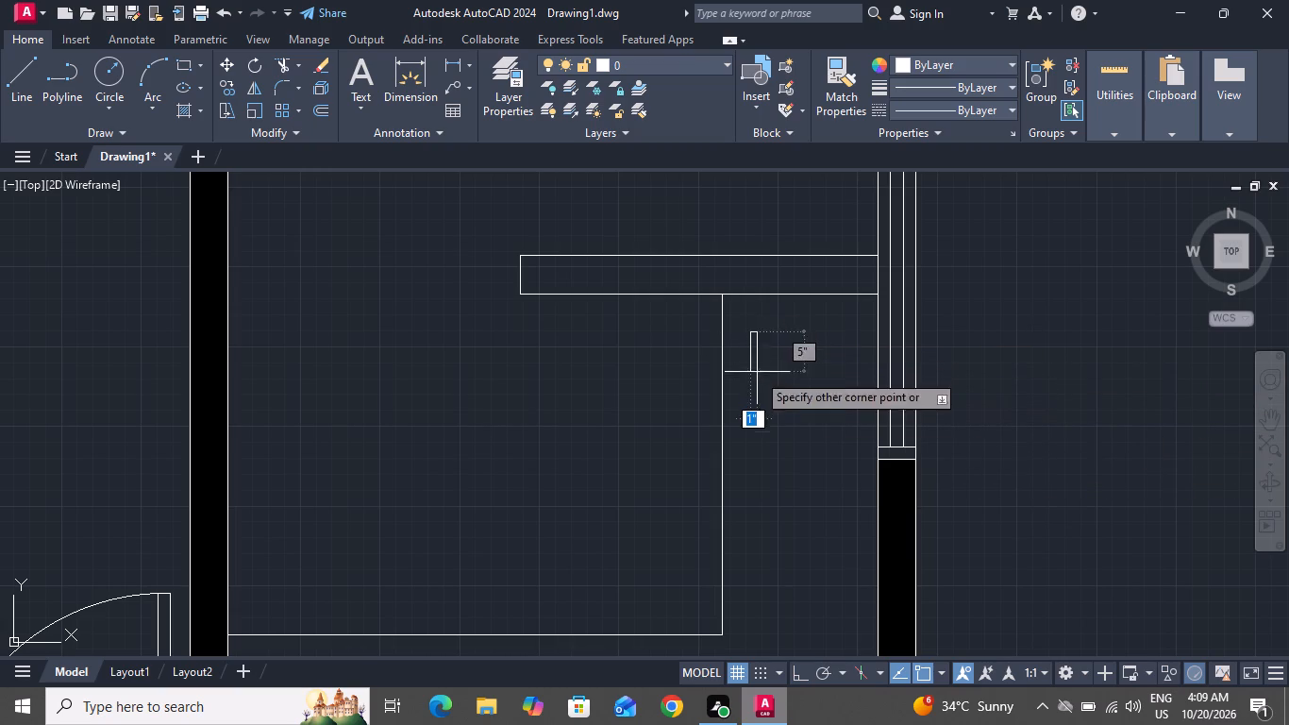
left_click(859, 476)
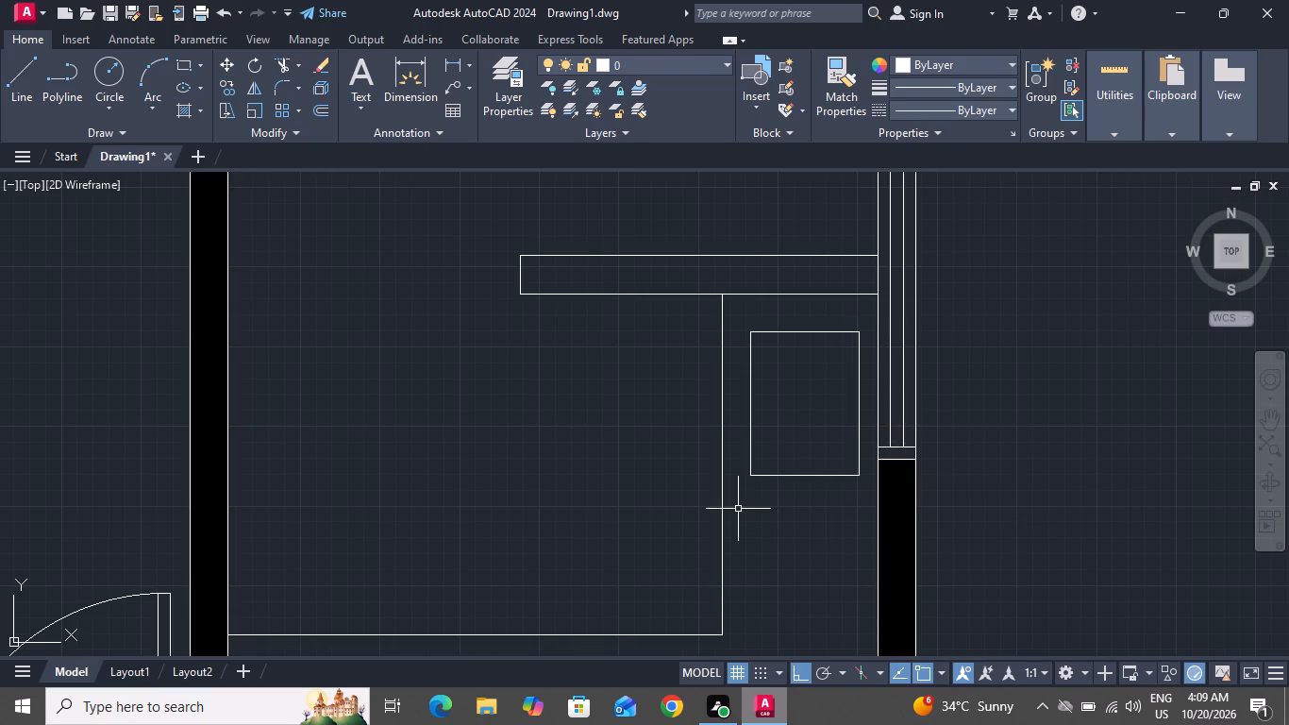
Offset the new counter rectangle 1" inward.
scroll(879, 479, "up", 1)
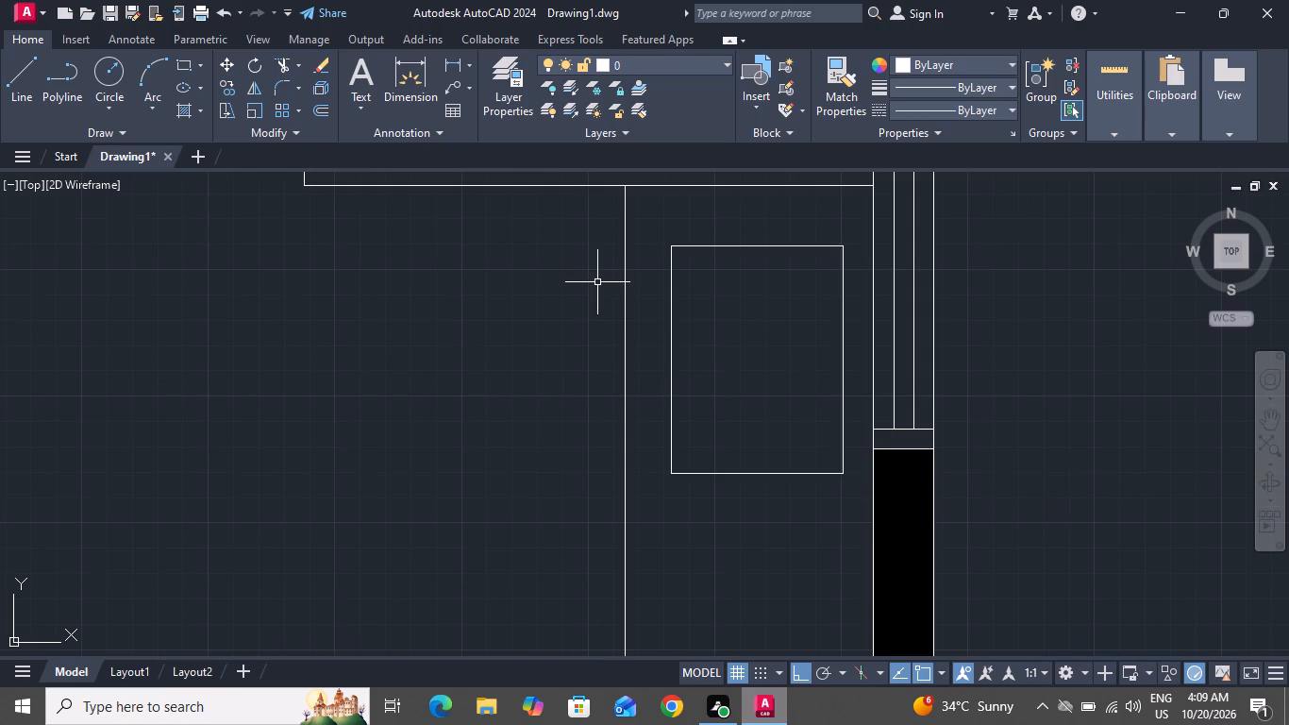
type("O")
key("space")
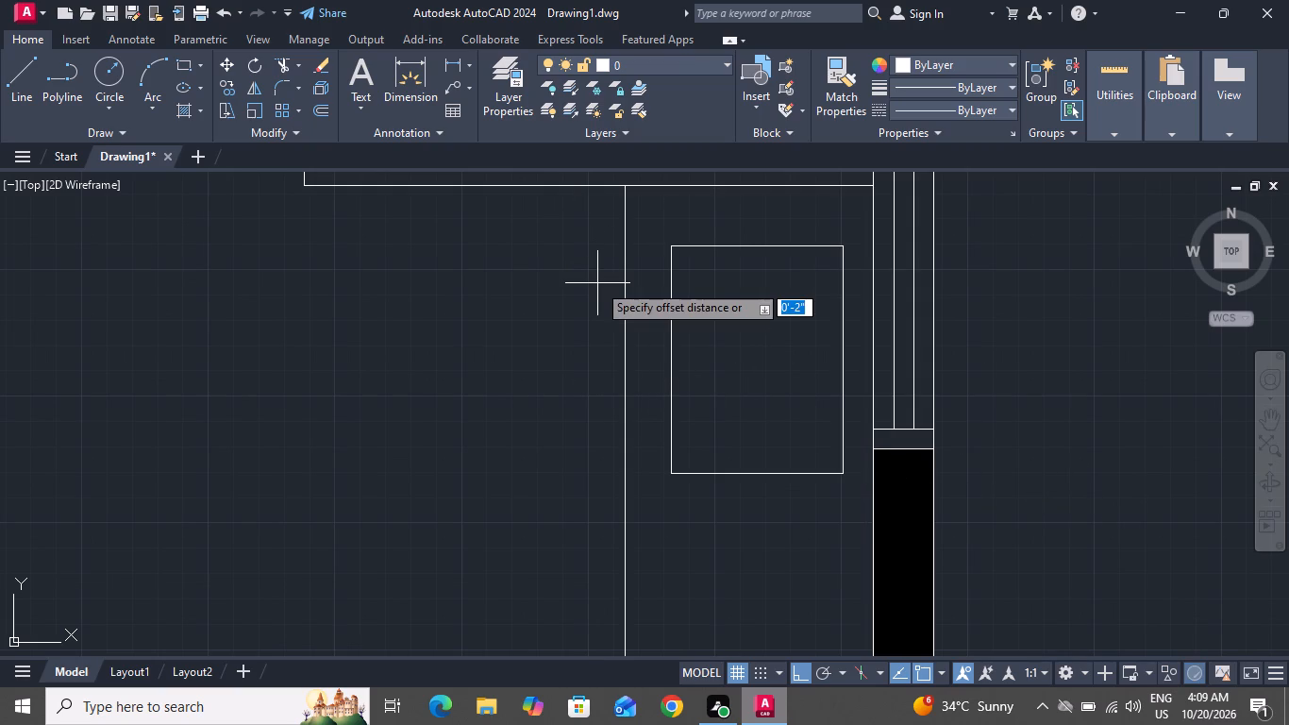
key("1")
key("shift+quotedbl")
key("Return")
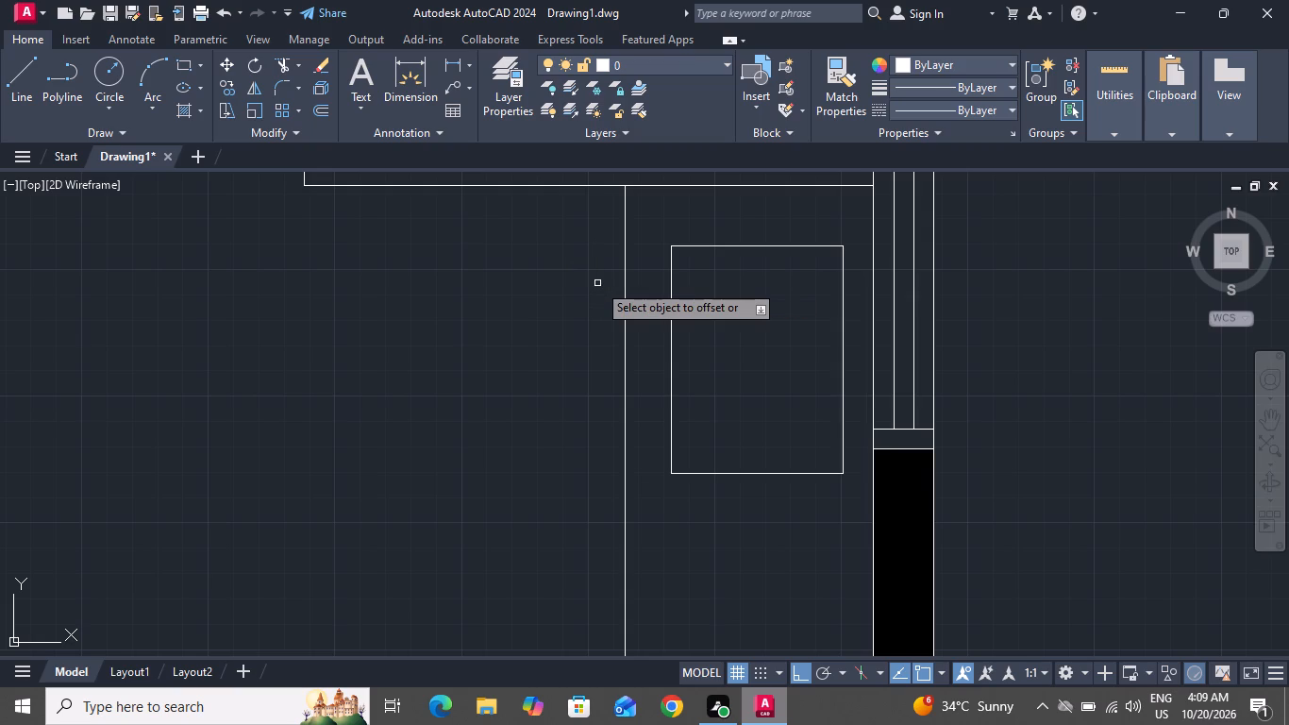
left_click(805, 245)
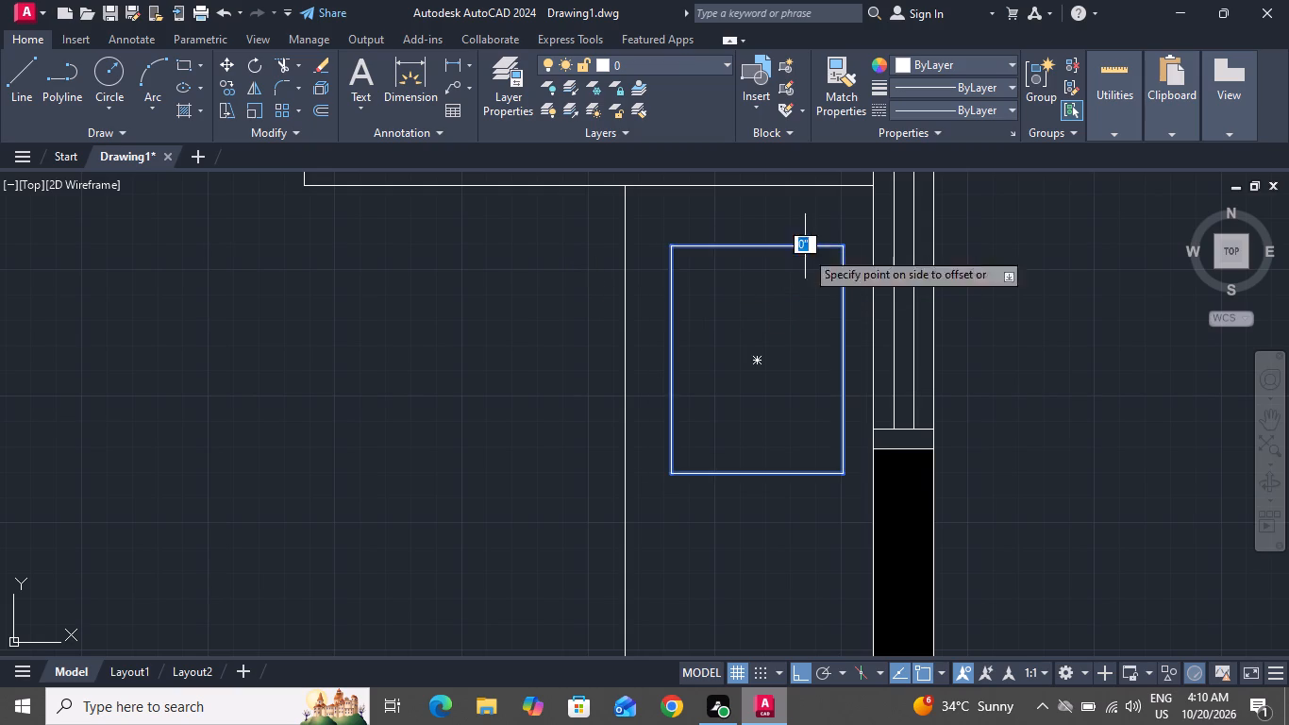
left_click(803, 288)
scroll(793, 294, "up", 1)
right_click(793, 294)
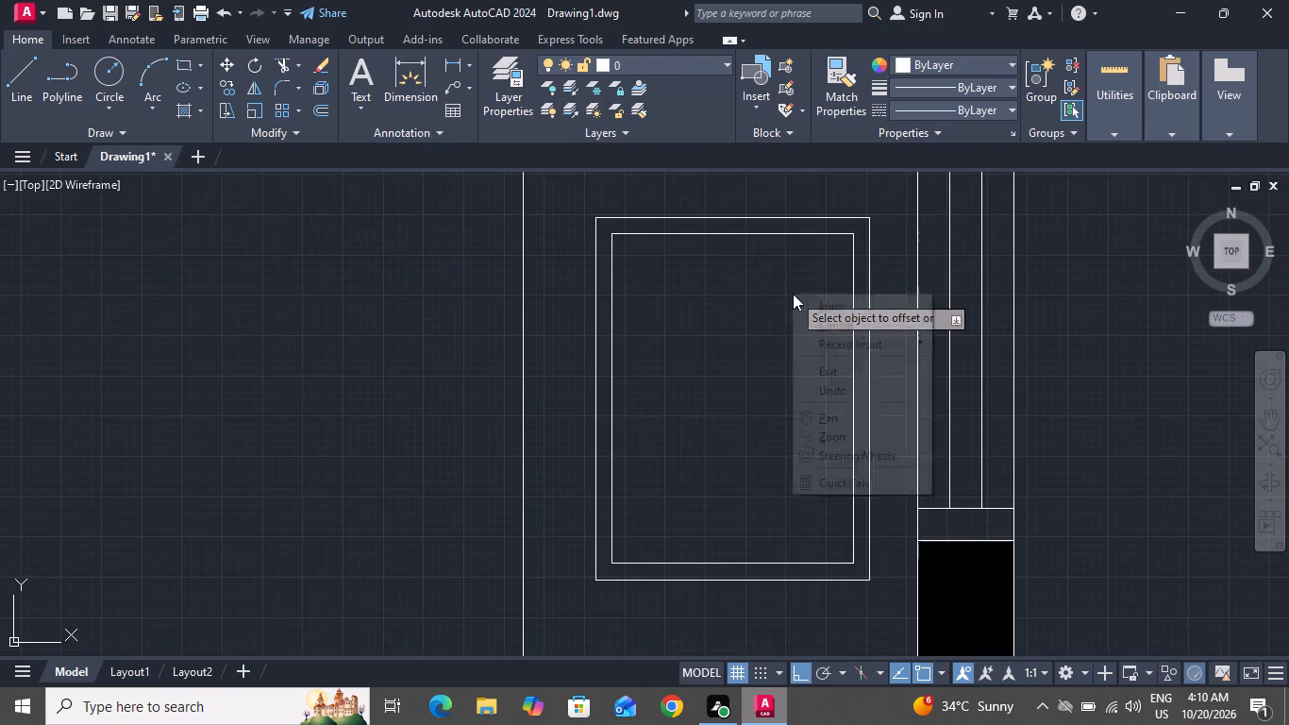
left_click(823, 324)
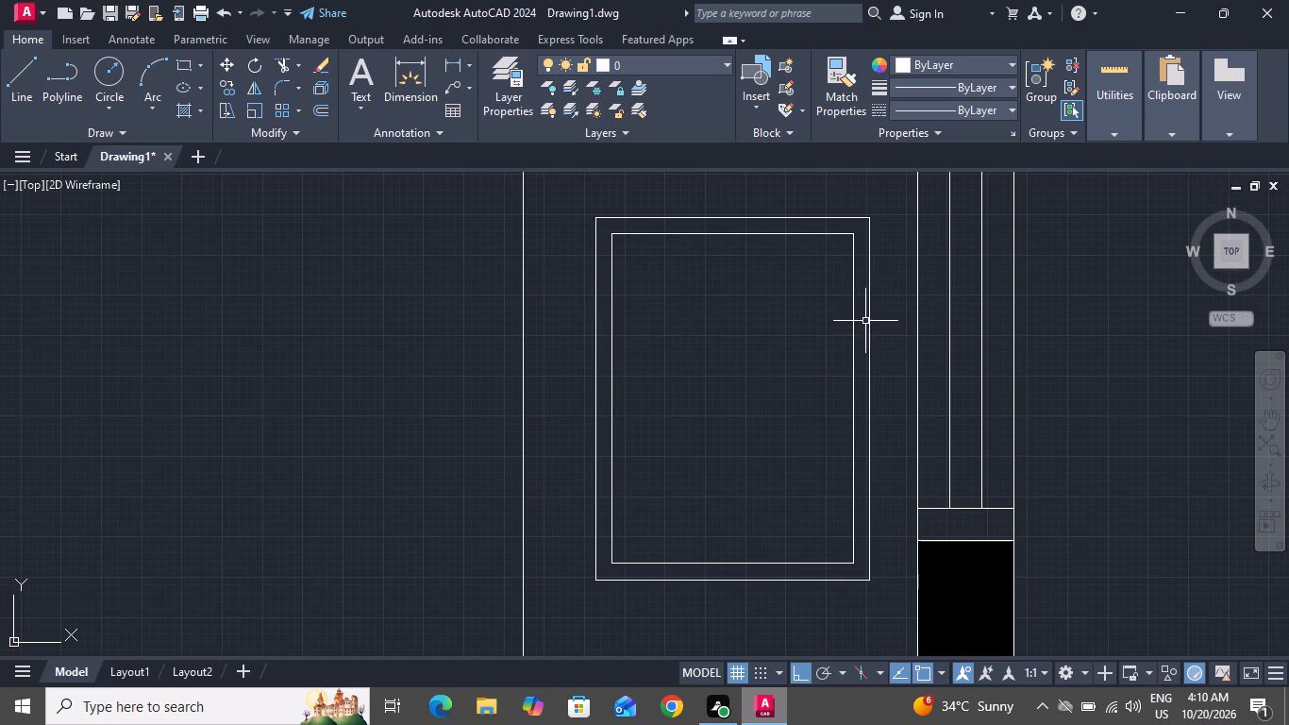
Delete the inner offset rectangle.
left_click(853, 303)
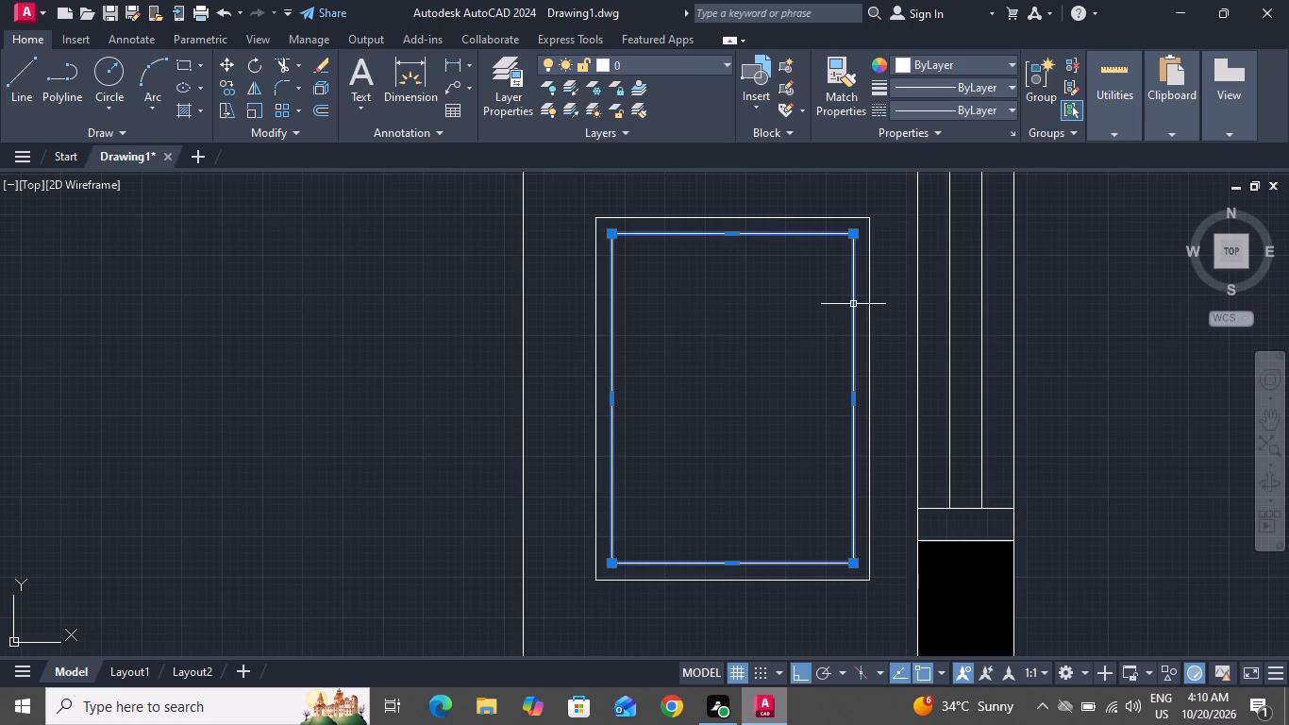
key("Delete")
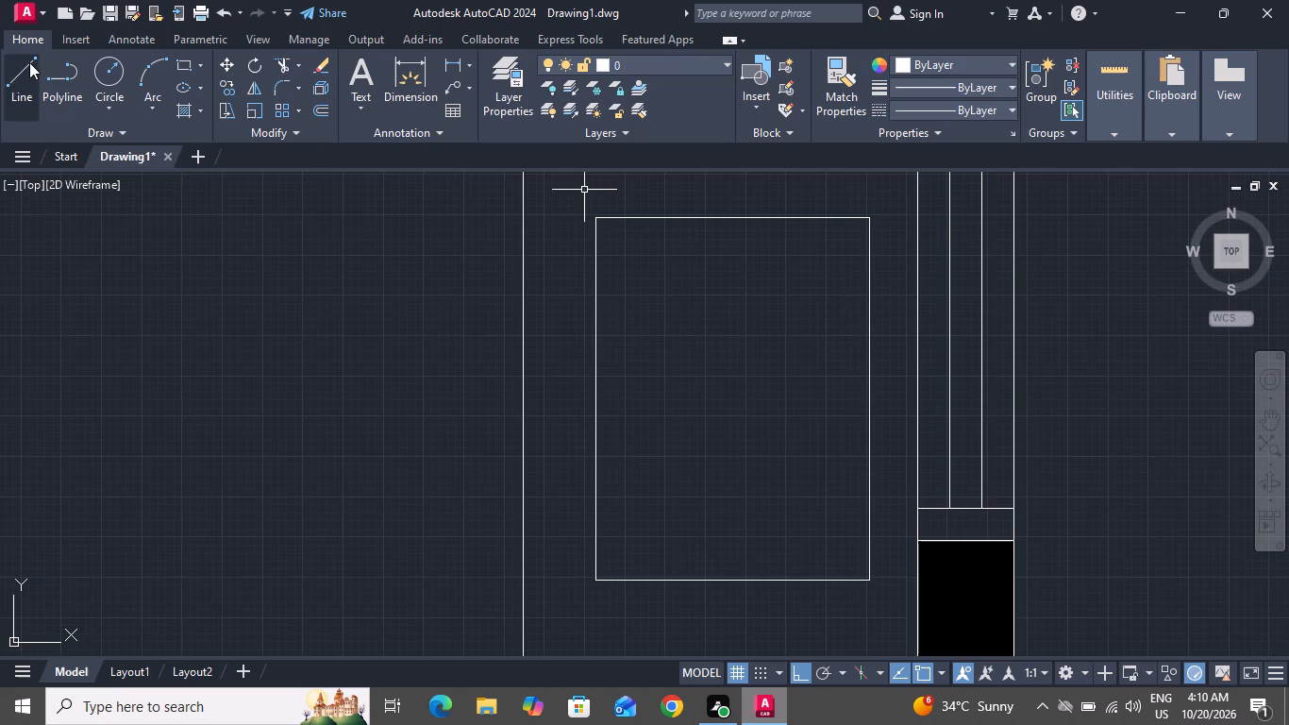
Draw a vertical line about 1'-11" long between the rectangle's top and bottom edges, just inside its right edge.
left_click(29, 63)
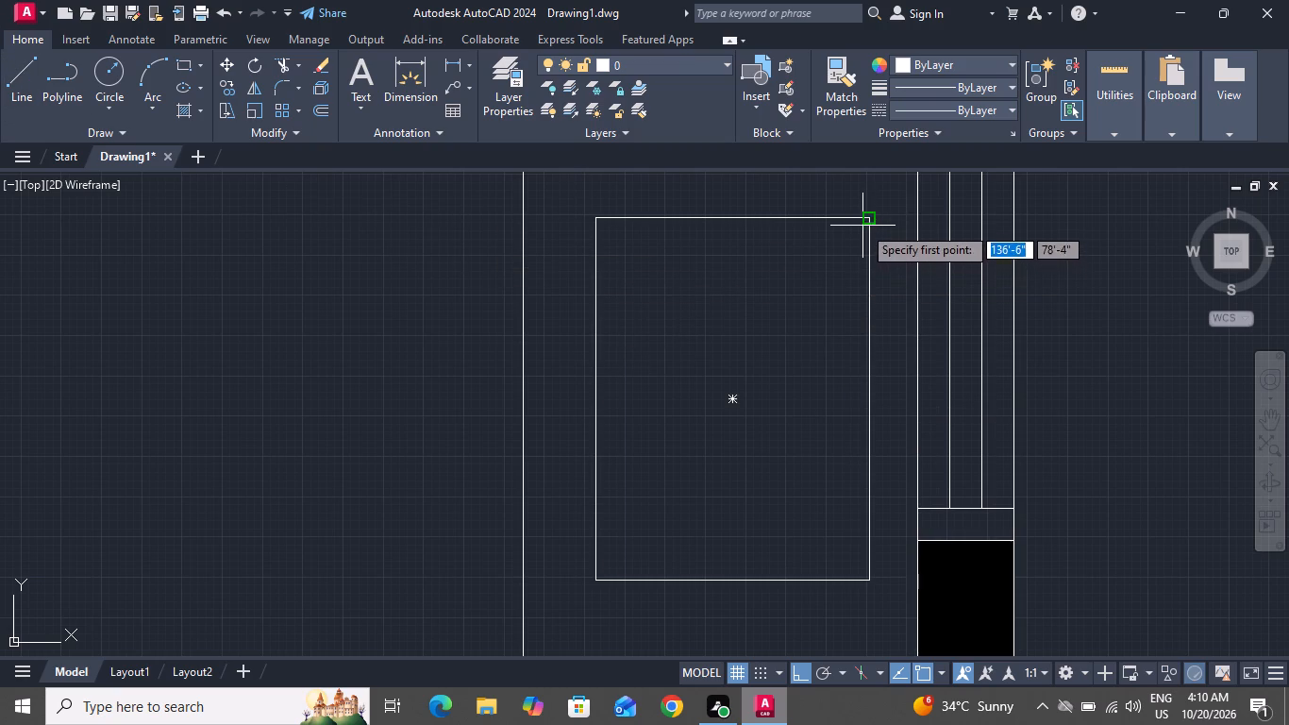
left_click(856, 217)
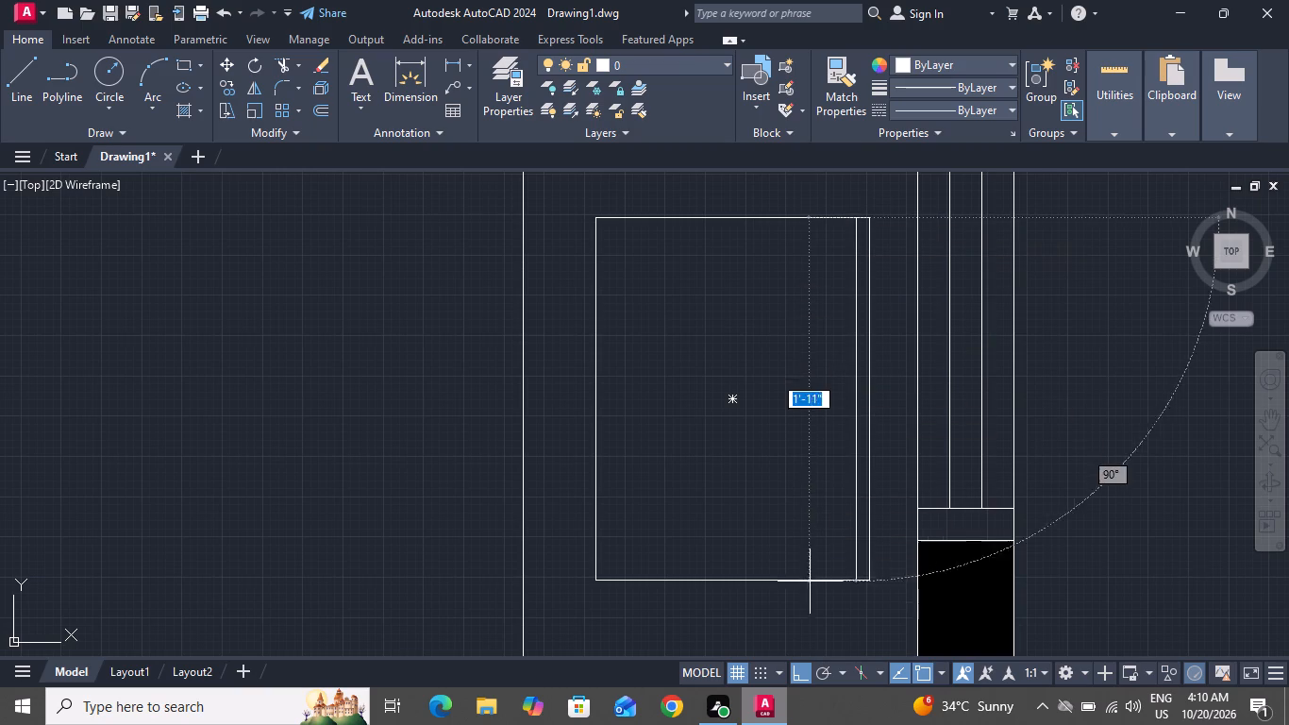
left_click(860, 584)
right_click(861, 583)
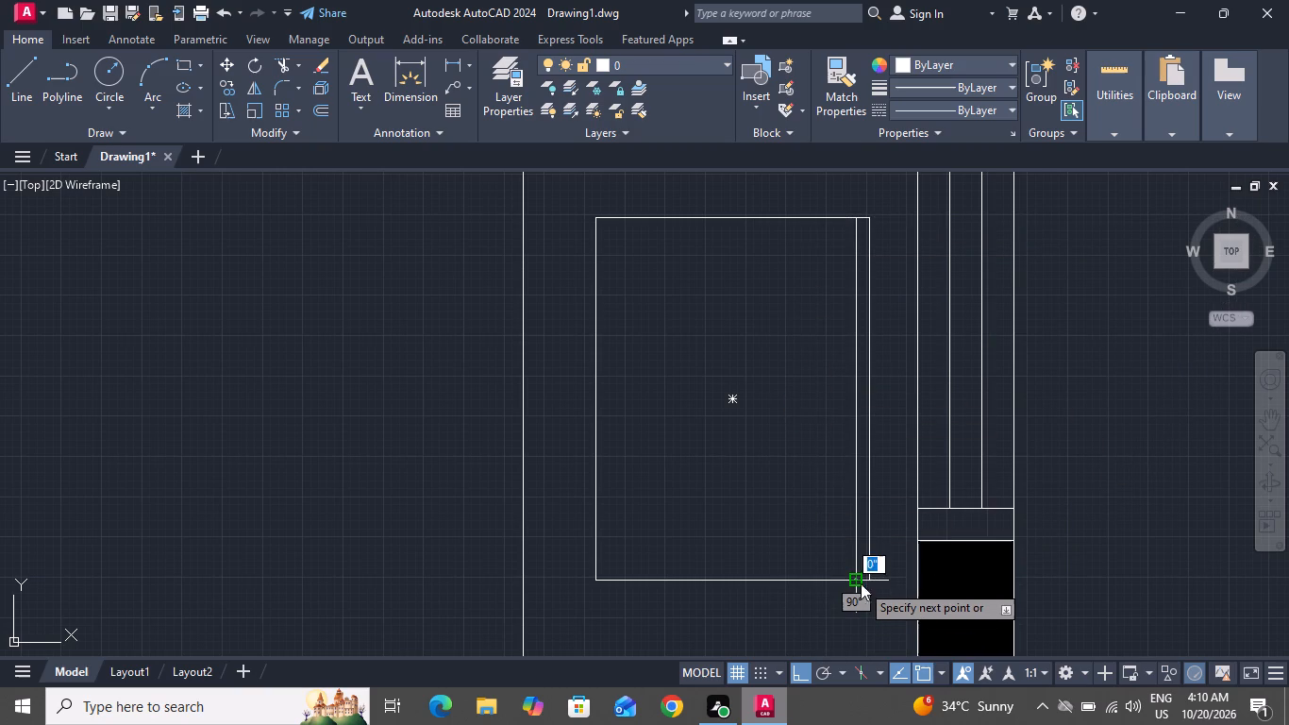
left_click(926, 406)
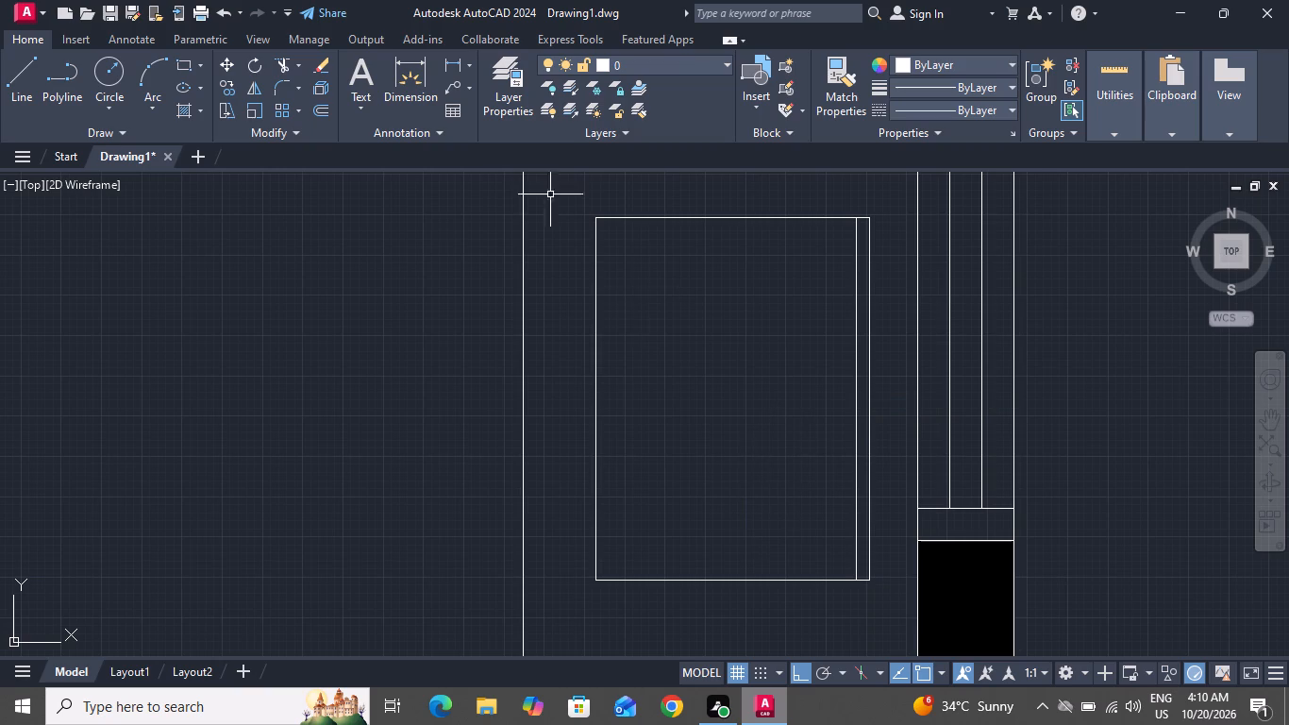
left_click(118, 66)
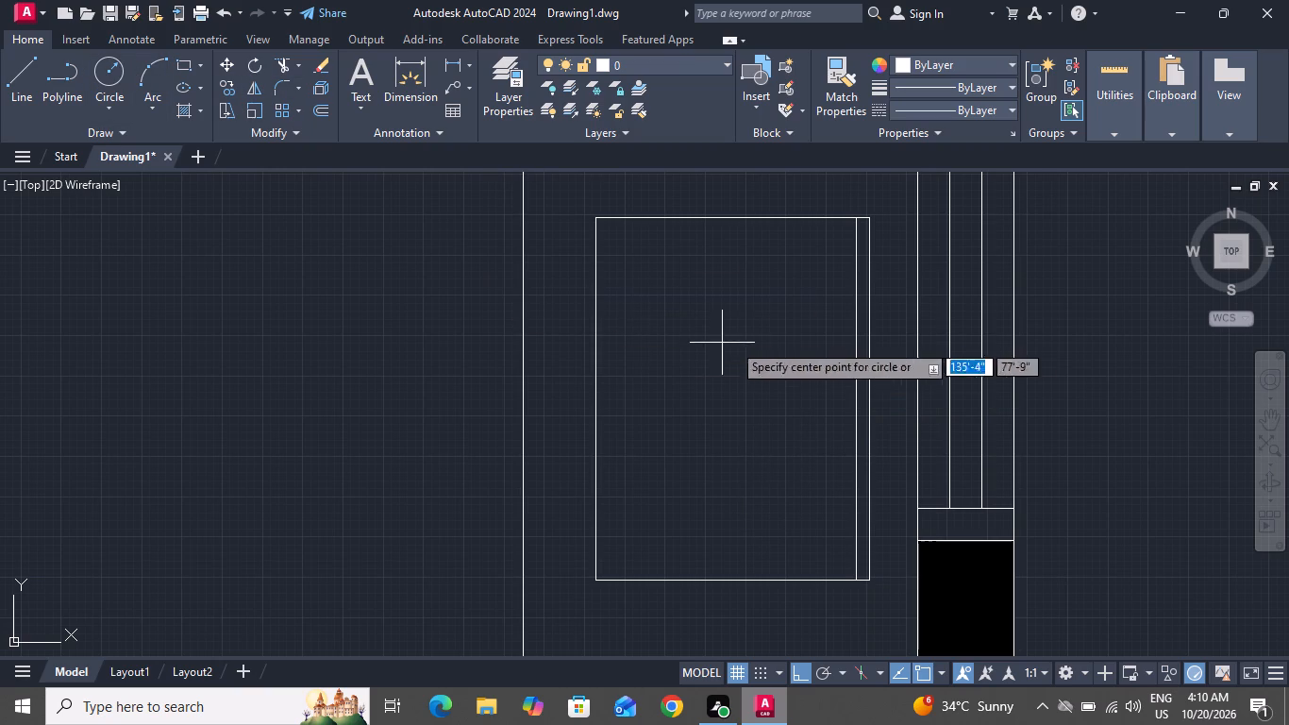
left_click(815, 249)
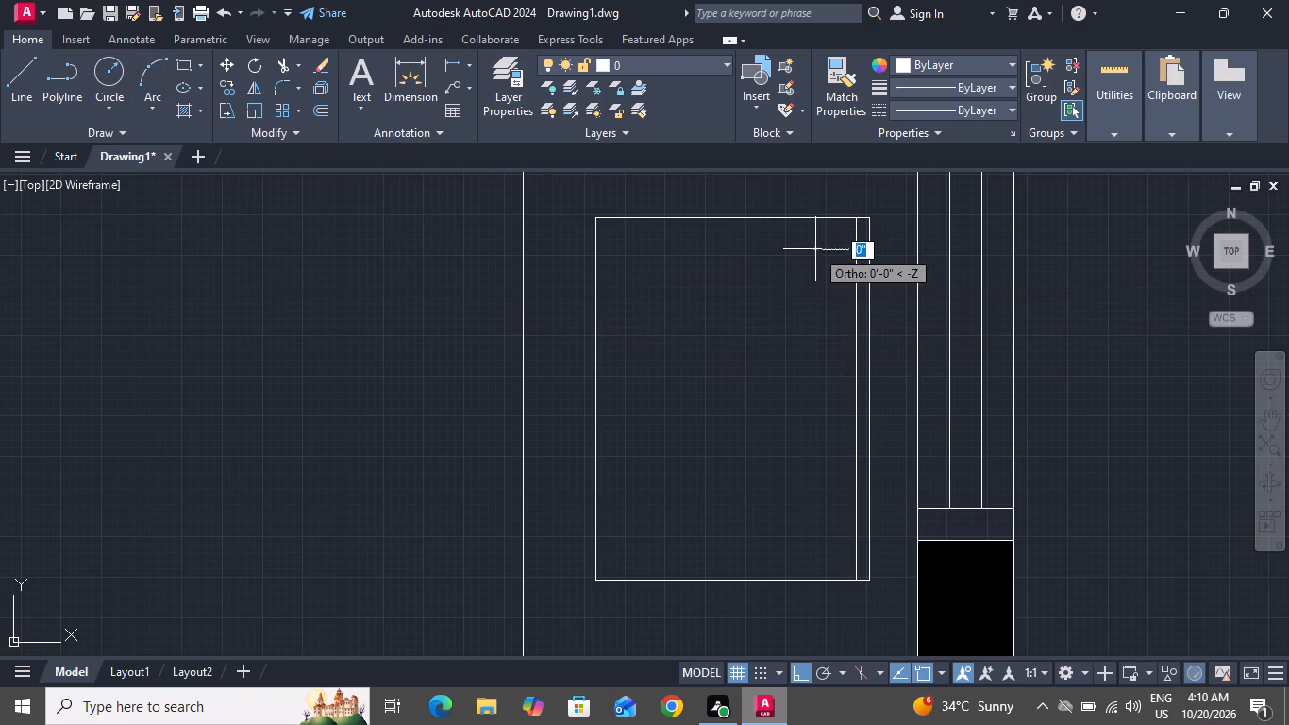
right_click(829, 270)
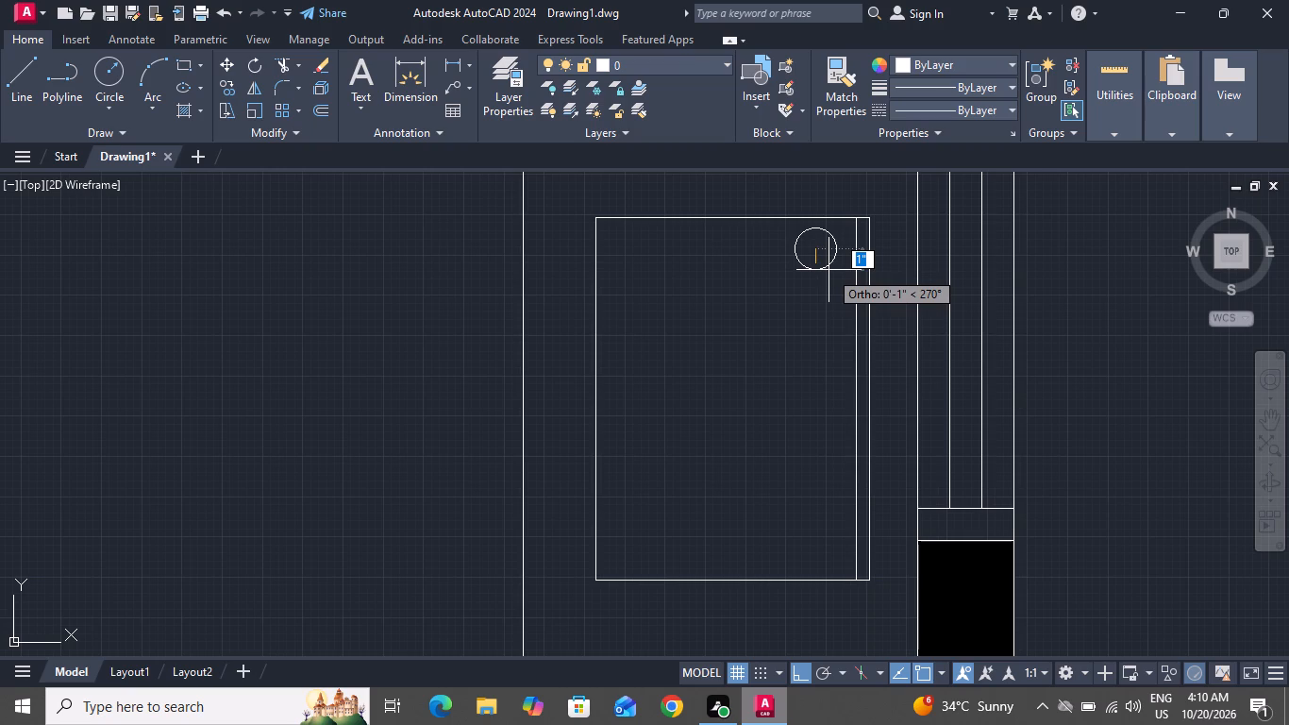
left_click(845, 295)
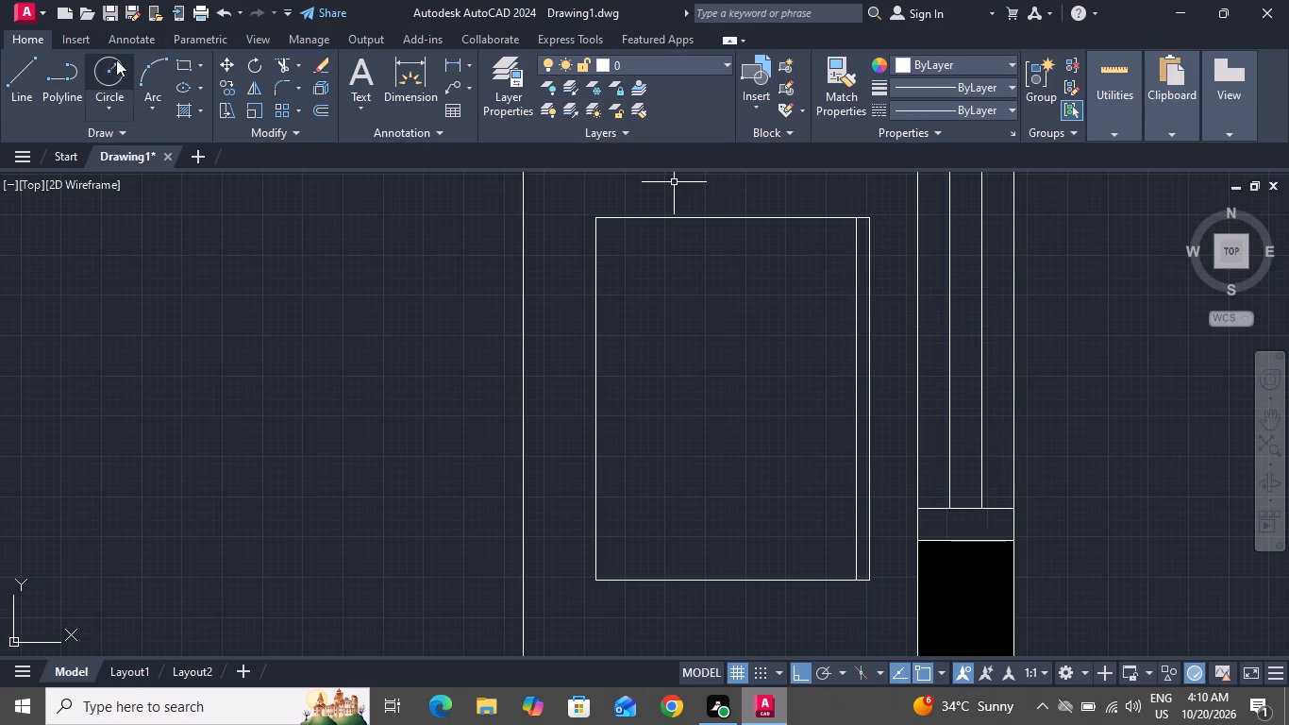
Draw a burner circle inside the rectangle near its upper edge, to the left of the vertical line.
left_click(101, 79)
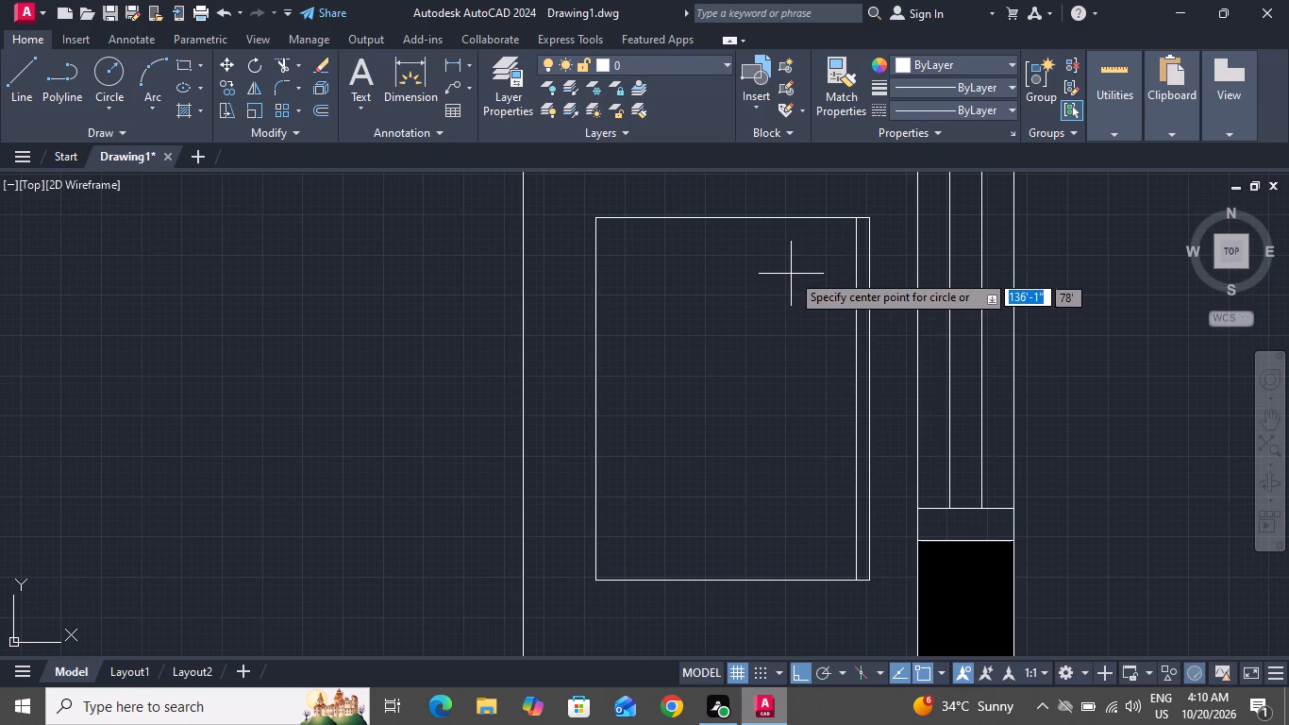
left_click(771, 262)
left_click(791, 297)
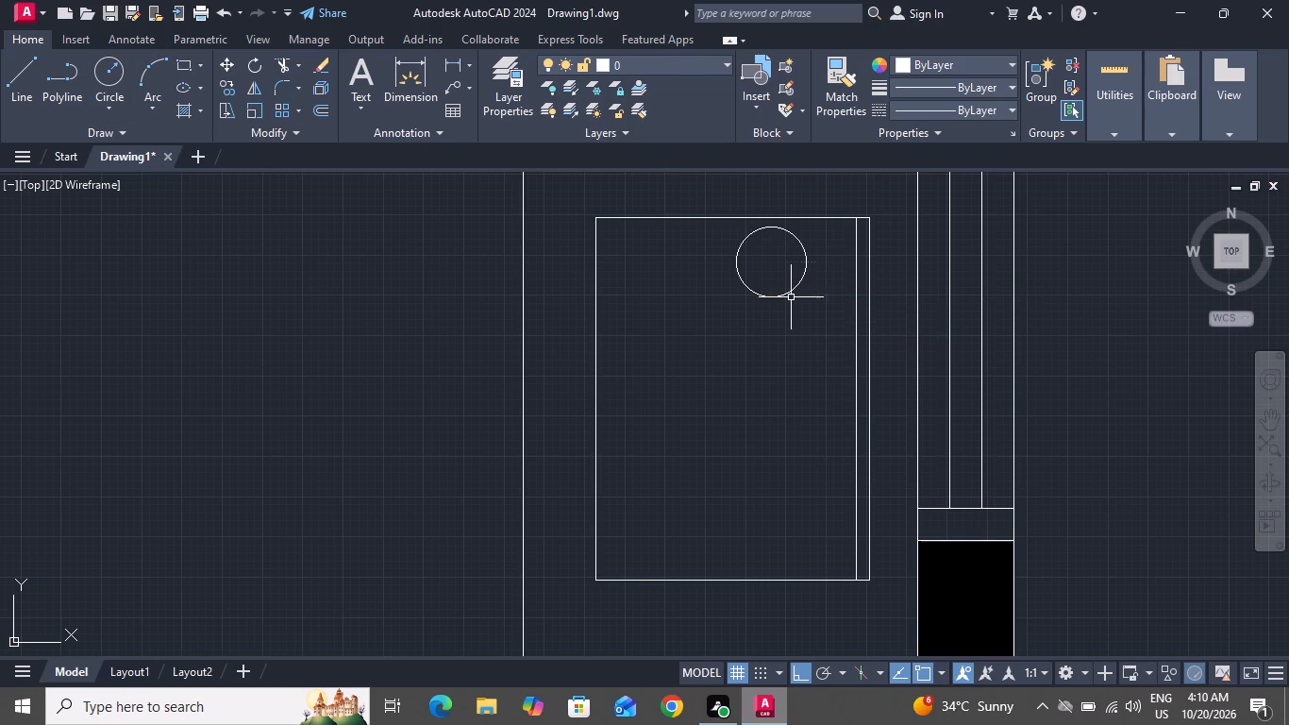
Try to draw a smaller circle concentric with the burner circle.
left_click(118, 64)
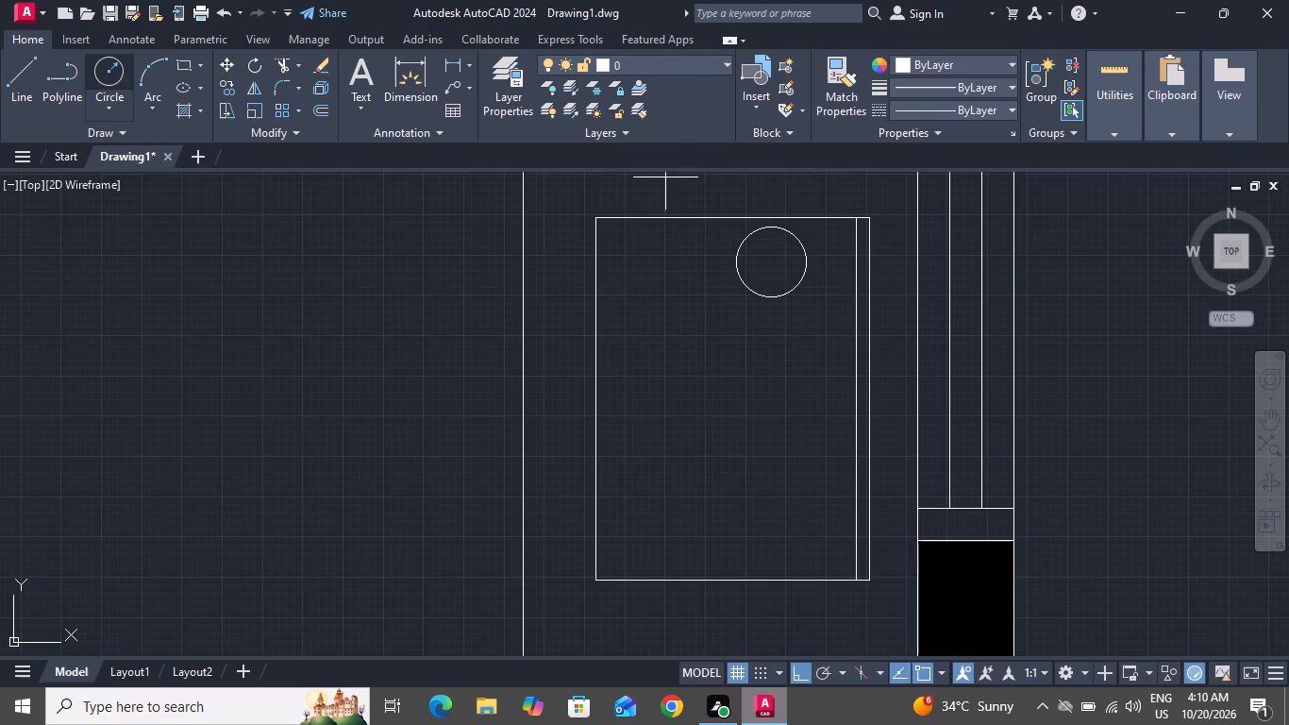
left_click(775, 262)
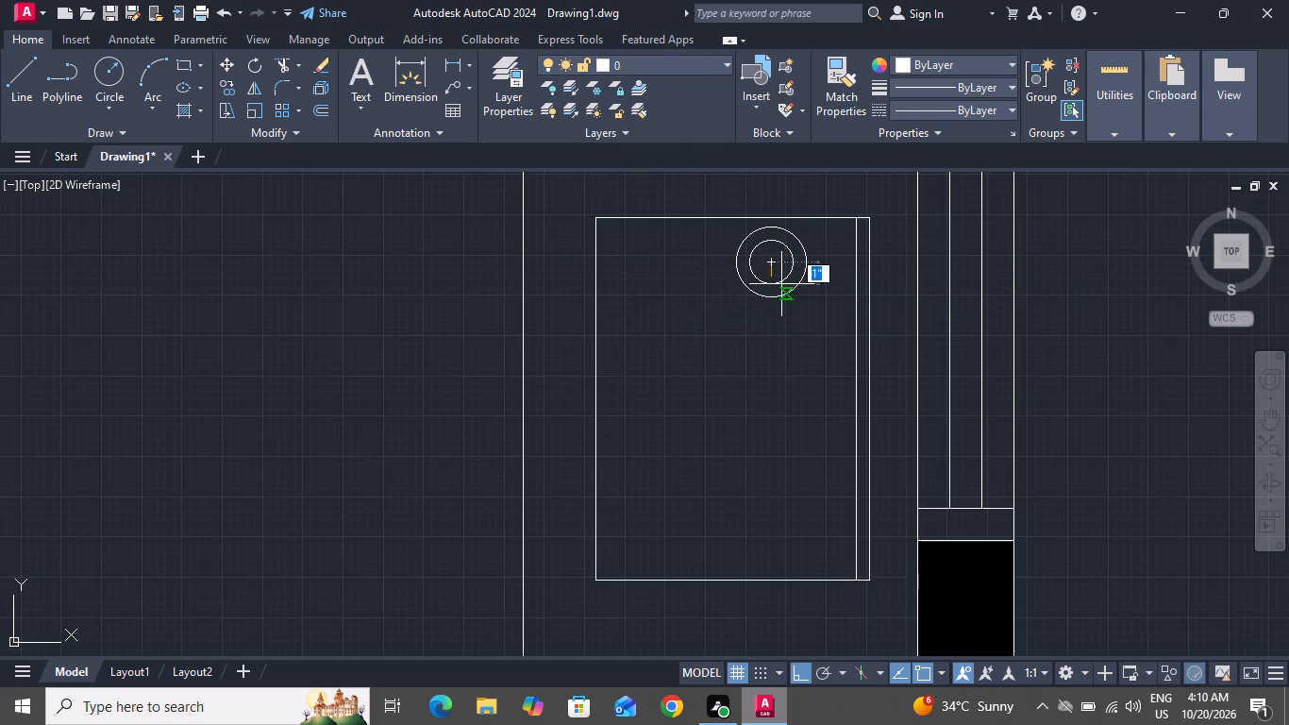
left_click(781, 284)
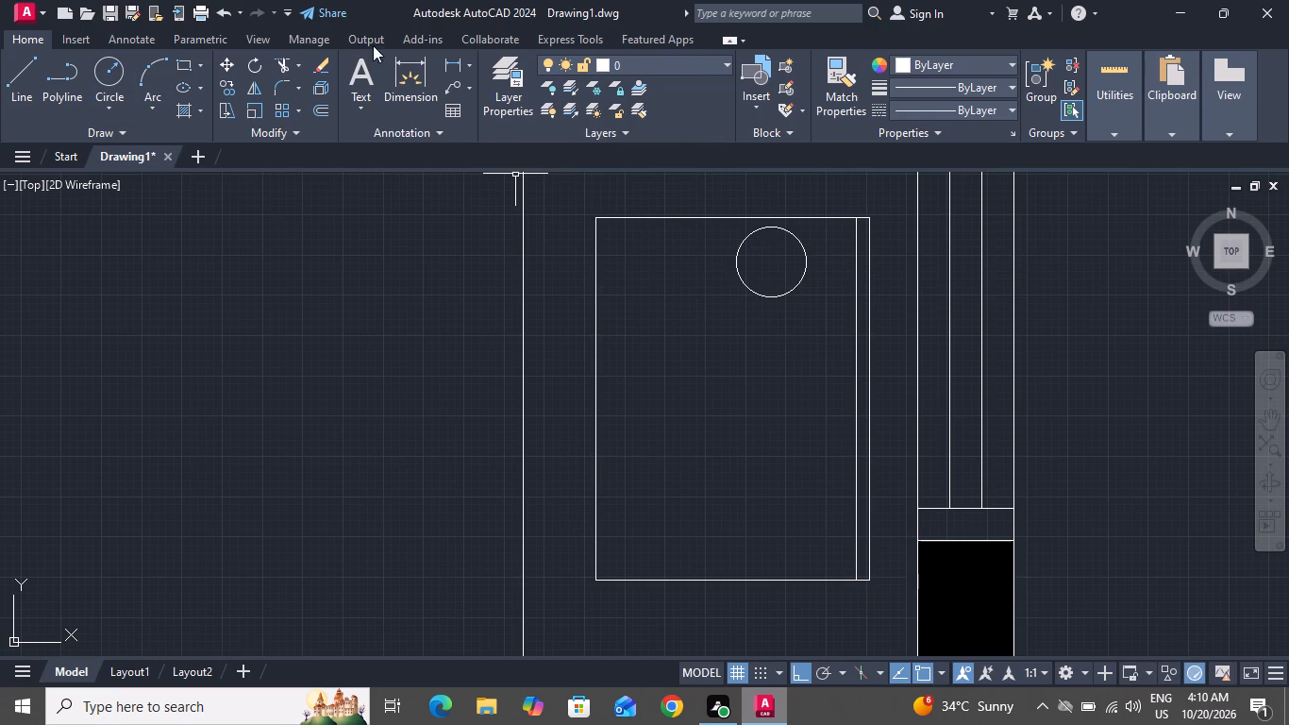
Draw a smaller circle of about 1" radius at the centre of the burner circle.
left_click(109, 70)
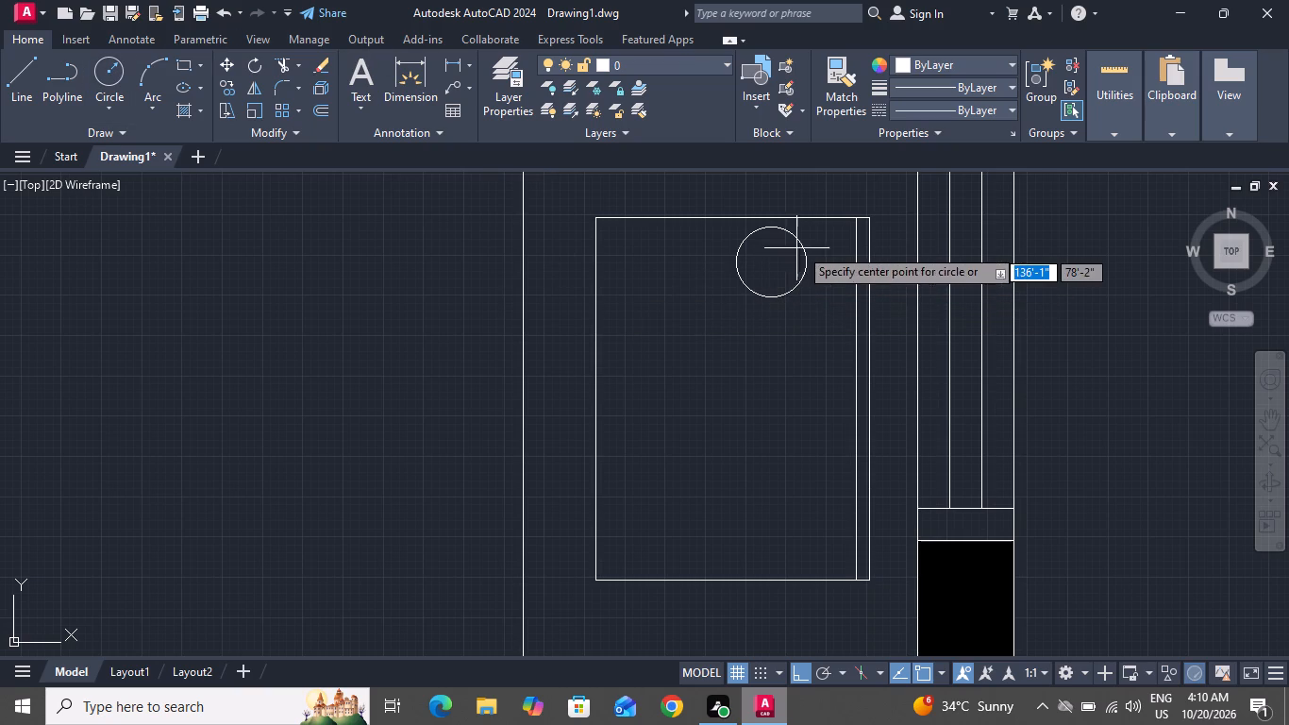
left_click(770, 262)
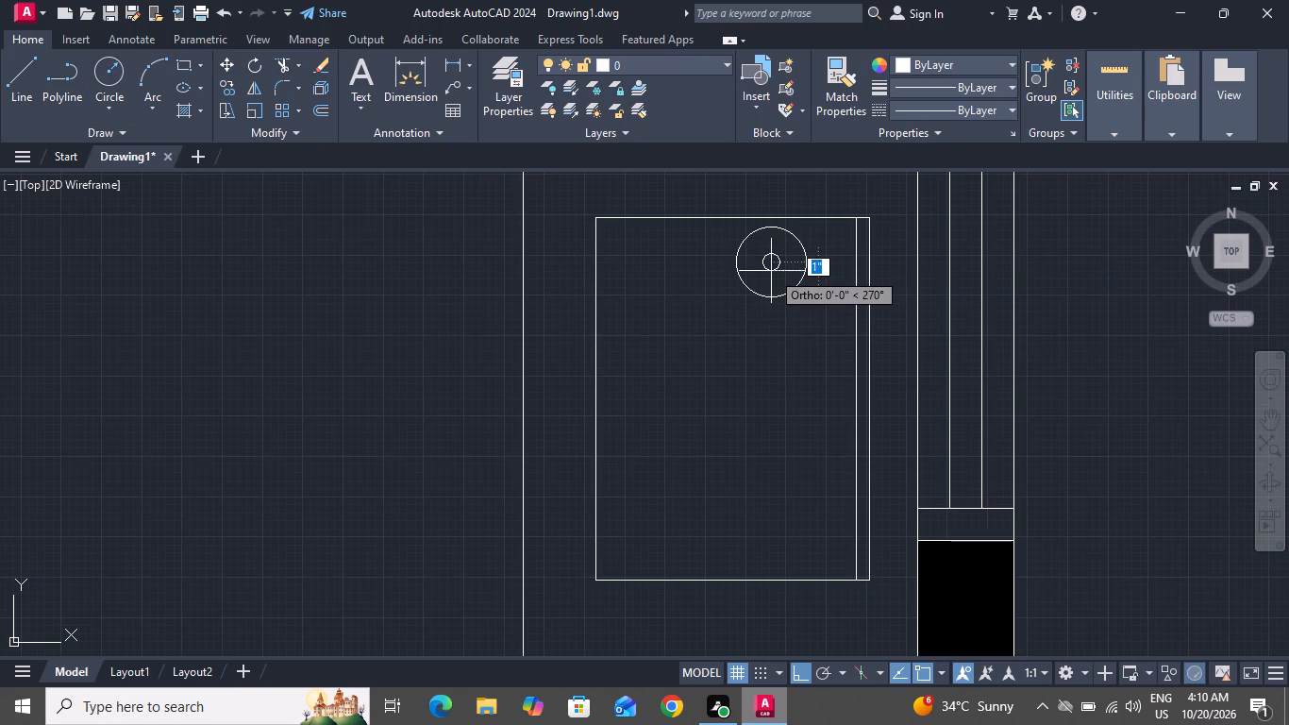
left_click(773, 276)
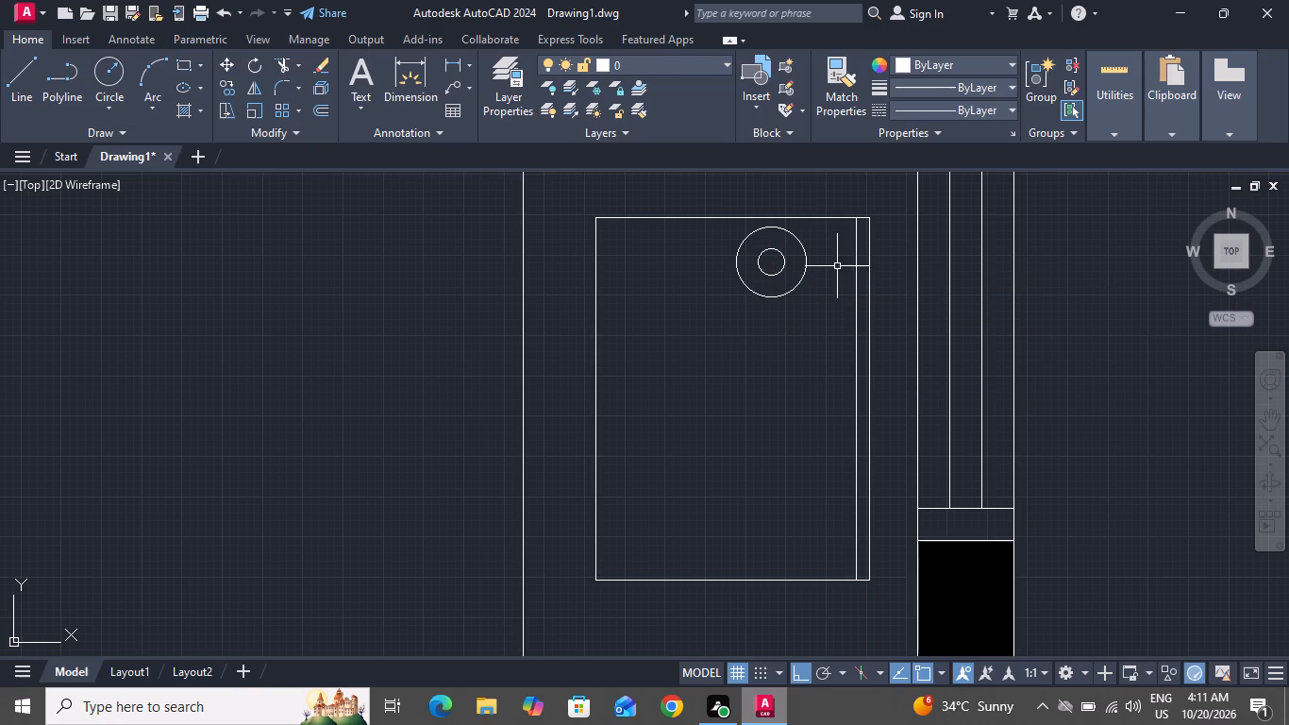
Move both concentric burner circles about 2" toward the vertical line and about 1" down inside the stove rectangle, with Ortho off.
left_click(823, 231)
left_click(706, 303)
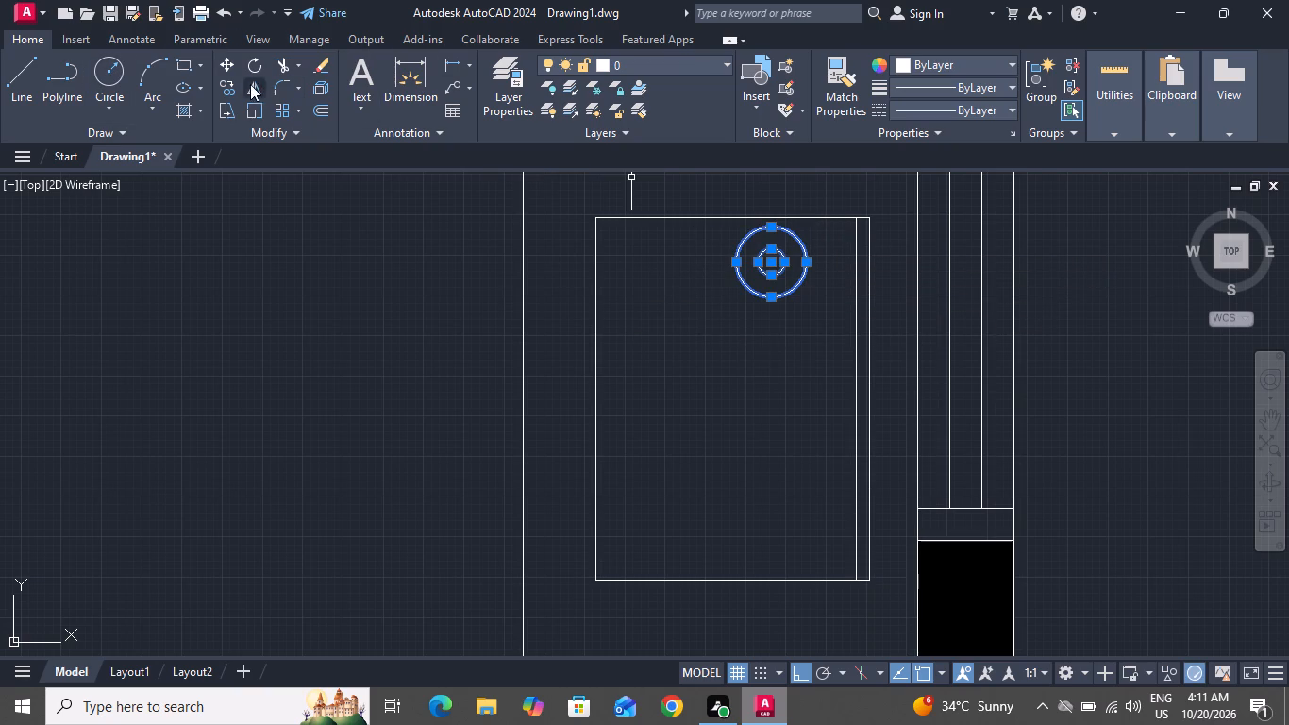
left_click(227, 61)
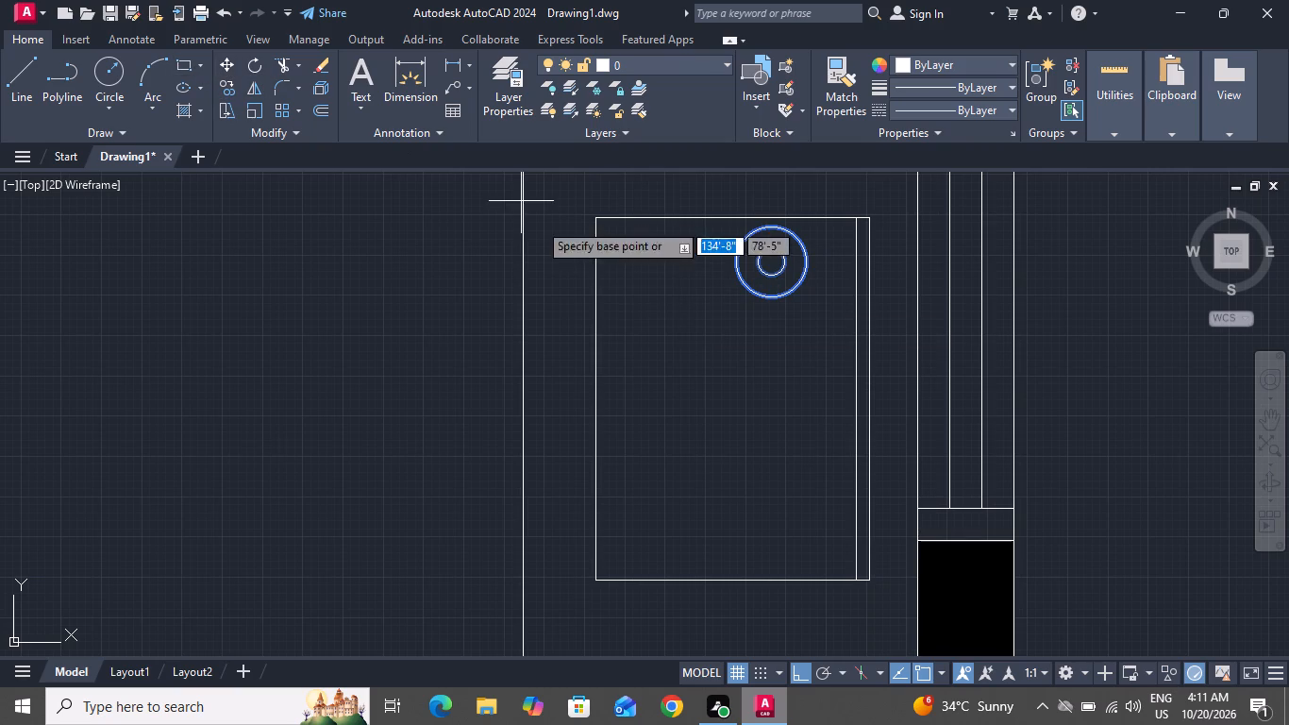
left_click(768, 262)
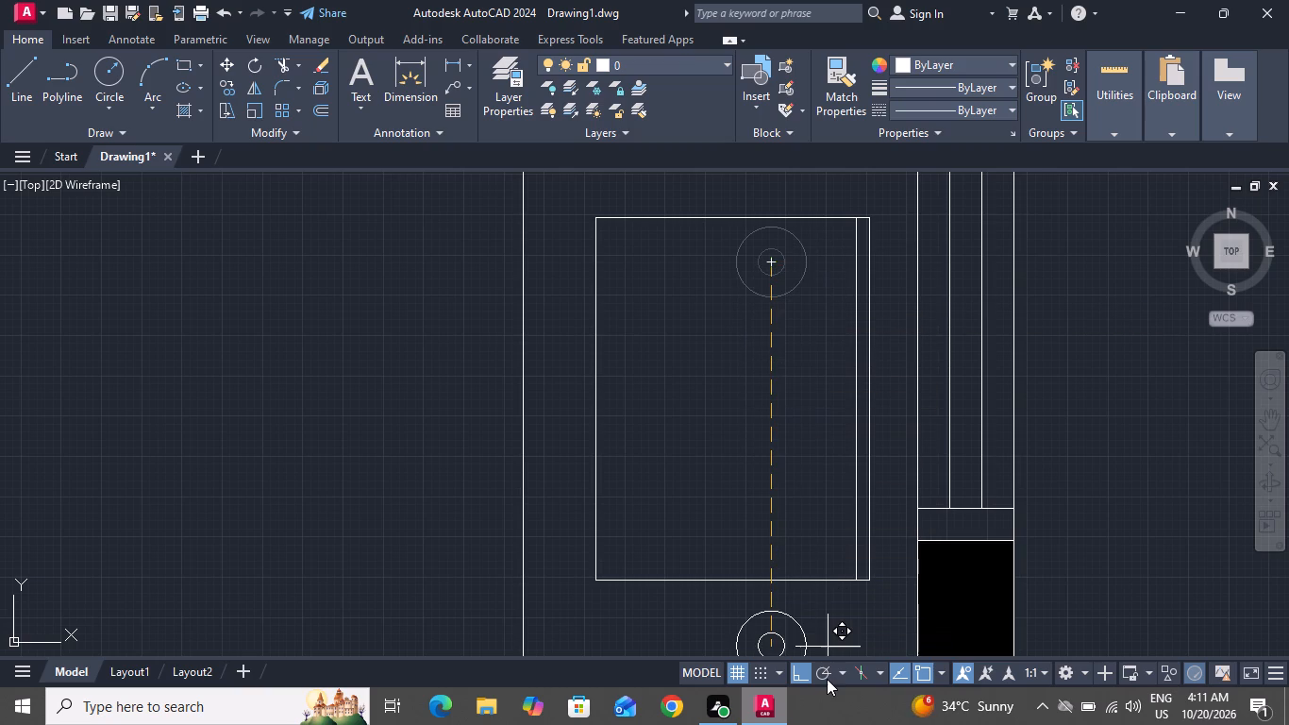
left_click(802, 664)
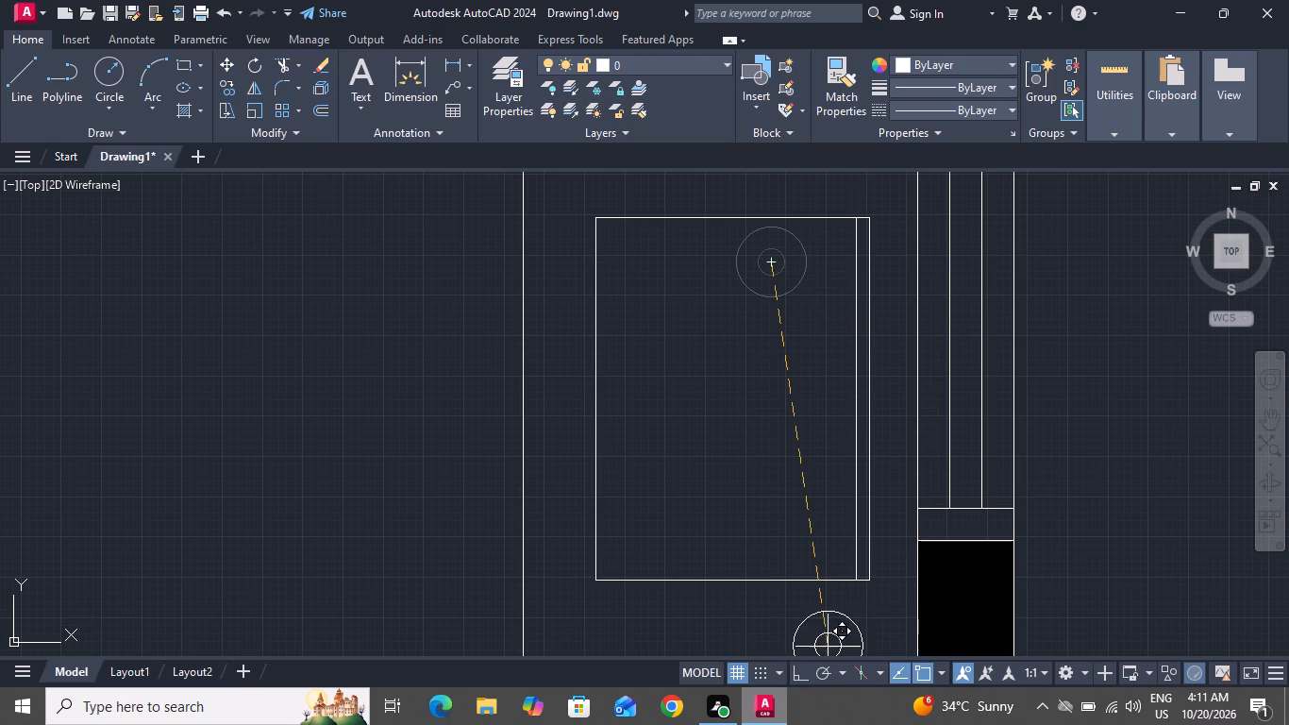
left_click(808, 283)
Copy the concentric burner circles to the stove's other three corners, spaced about 9" across and 1'-3" down.
left_click(808, 283)
left_click(798, 310)
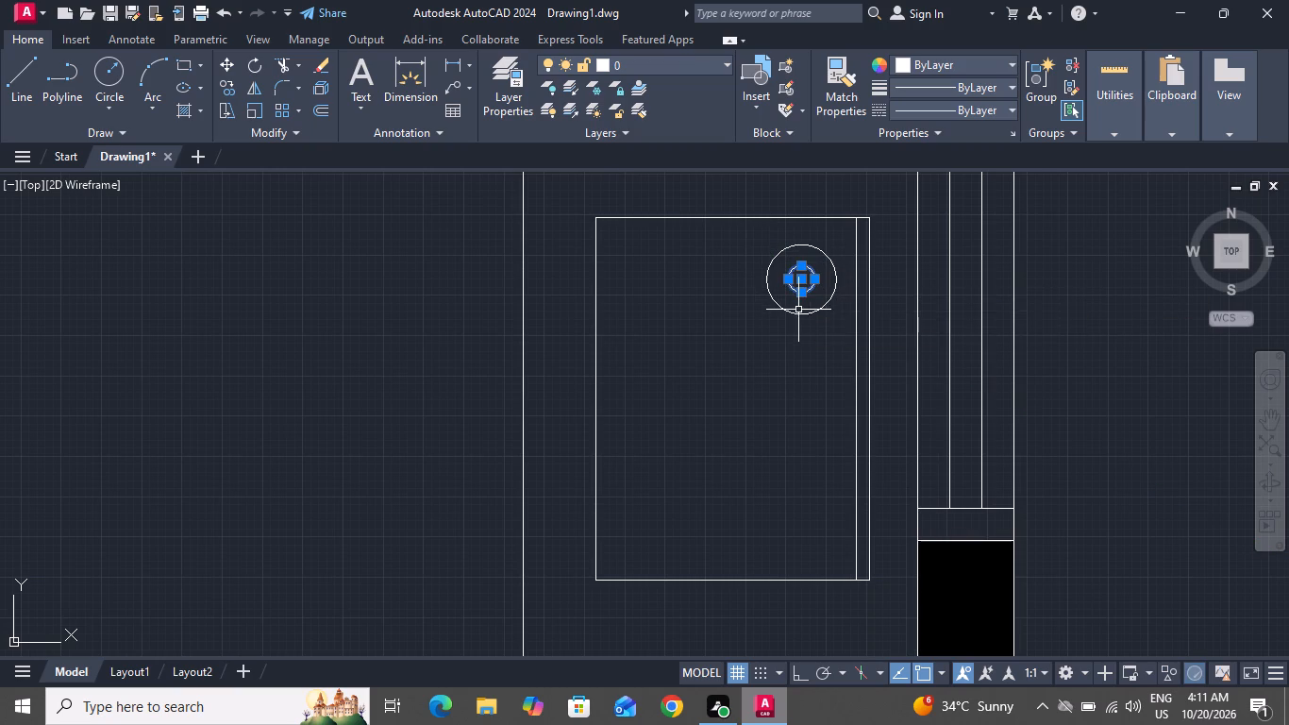
left_click(834, 251)
left_click(779, 312)
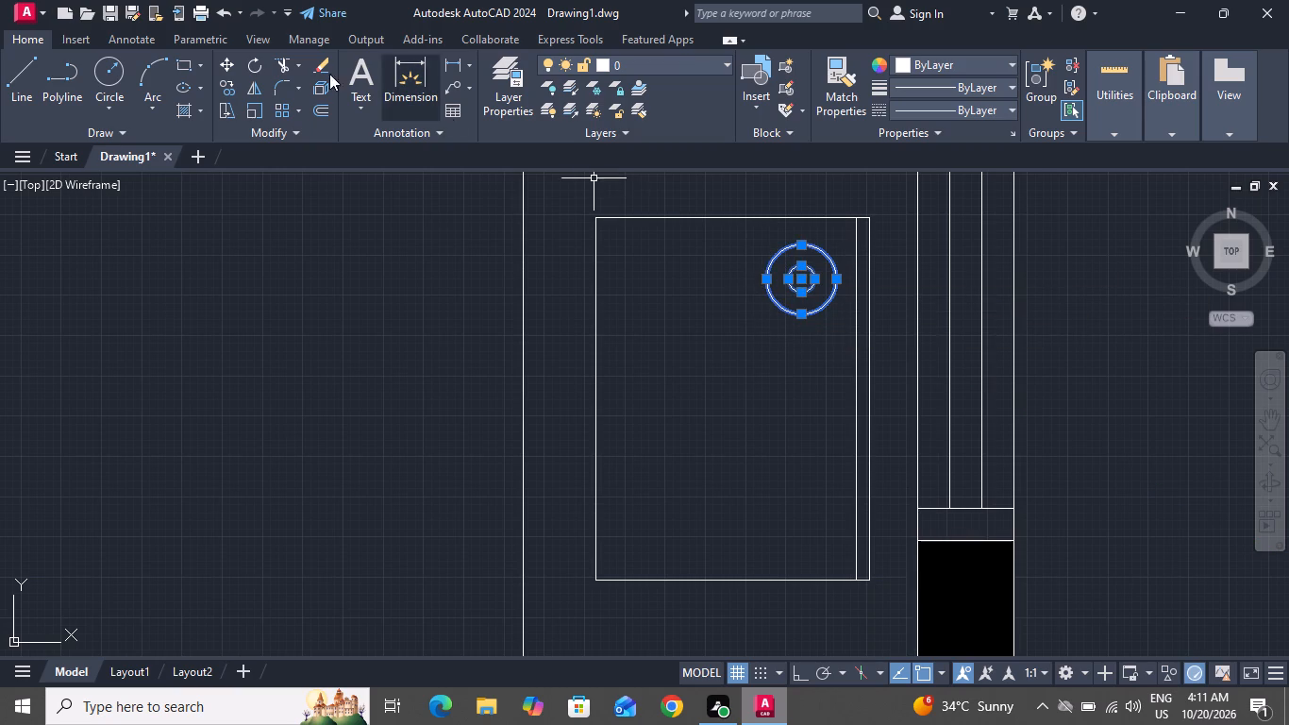
left_click(227, 83)
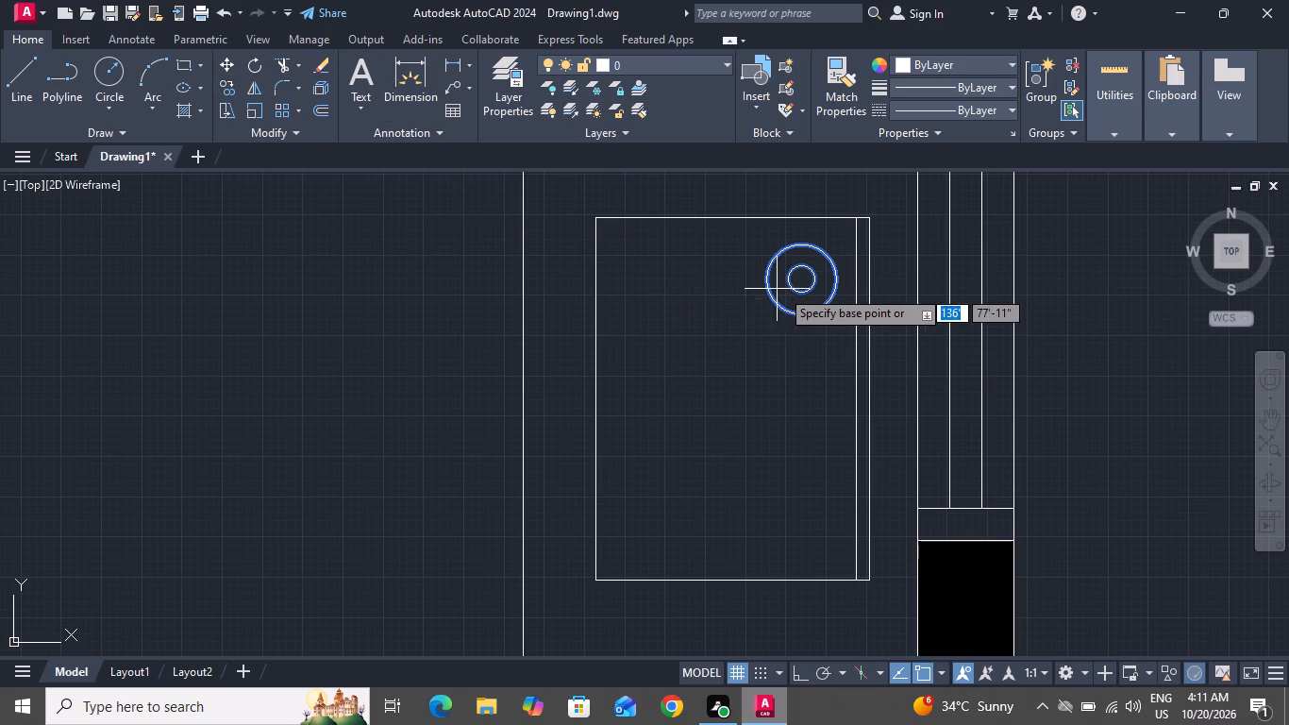
left_click(798, 281)
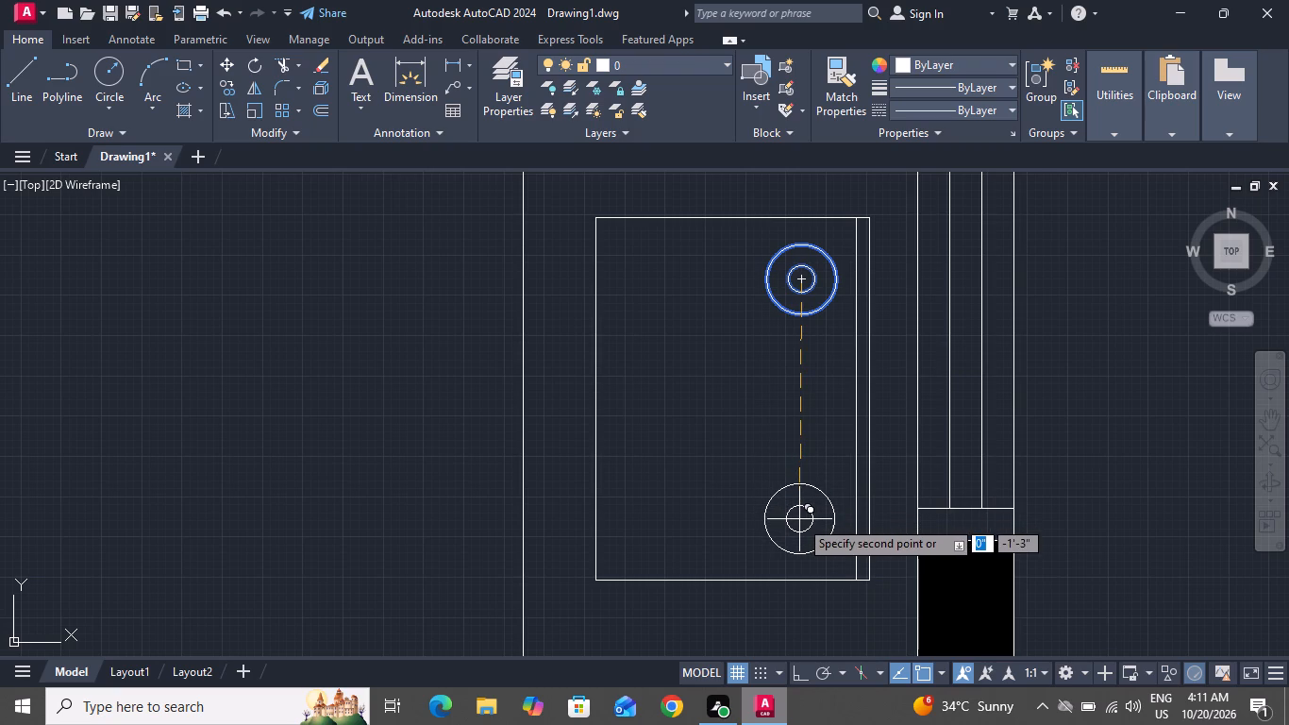
left_click(800, 519)
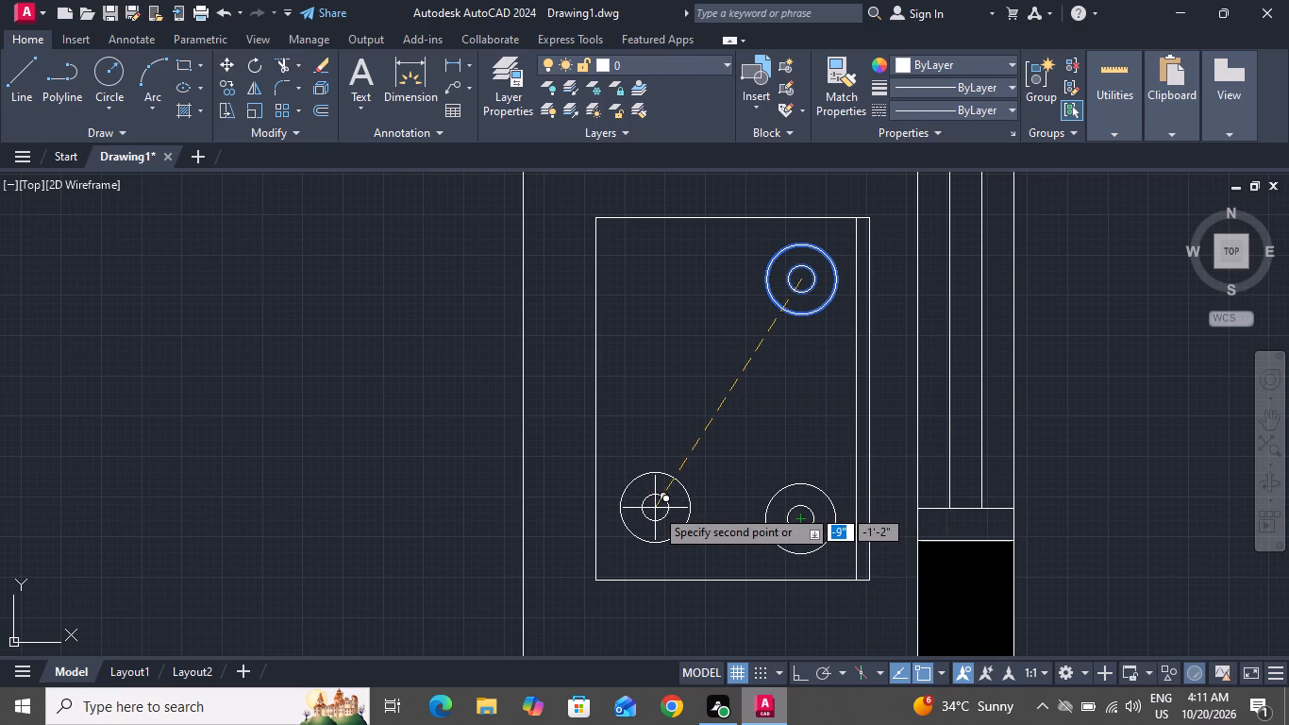
left_click(655, 511)
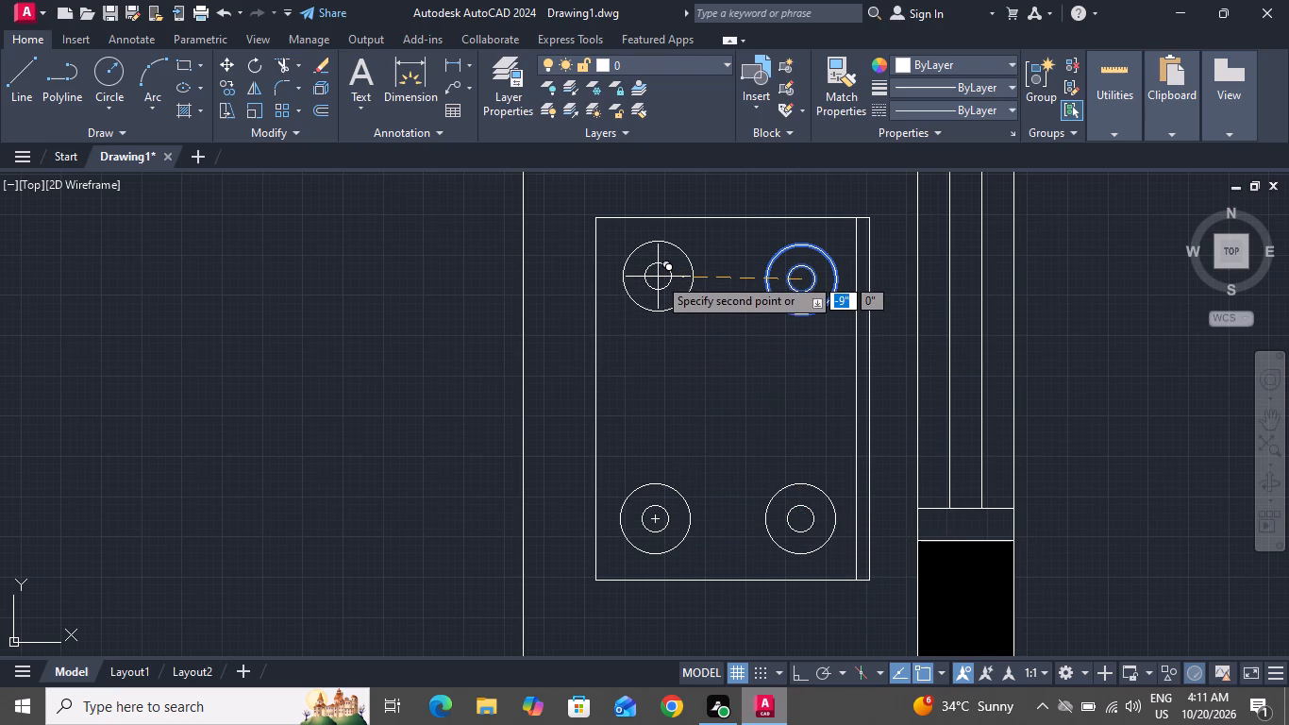
left_click(654, 281)
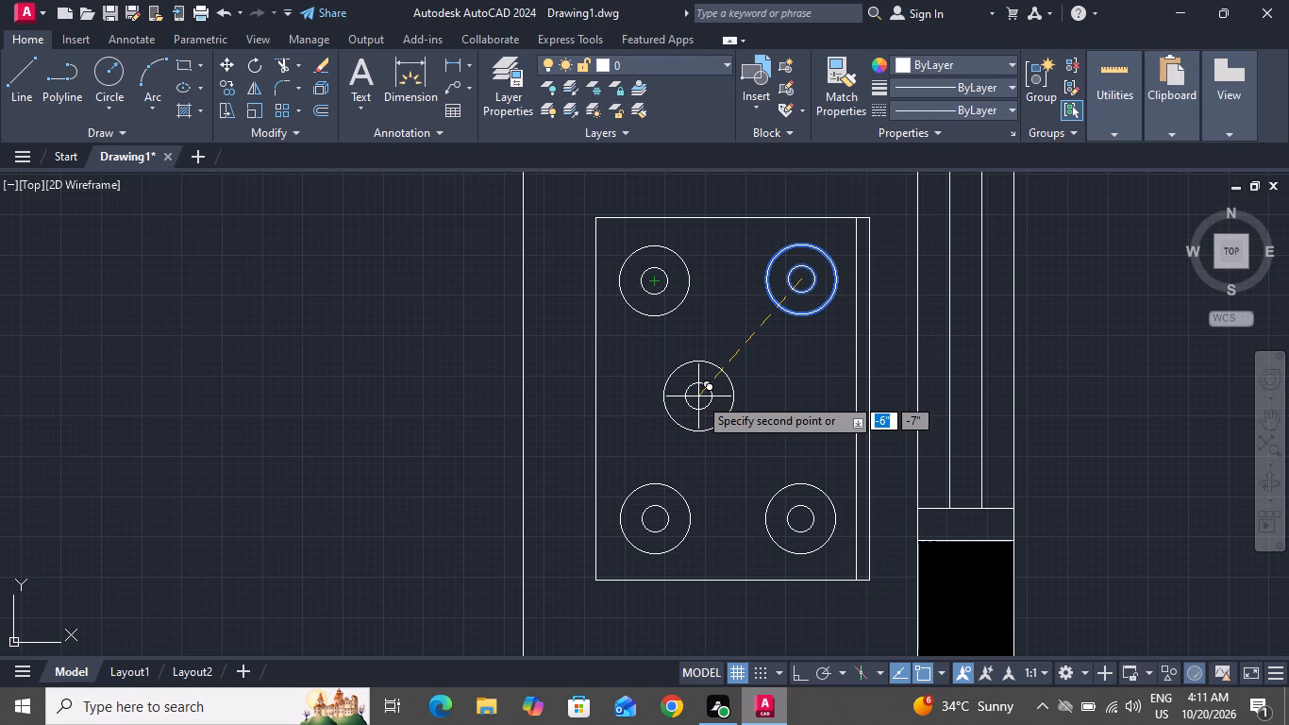
right_click(698, 396)
left_click(717, 421)
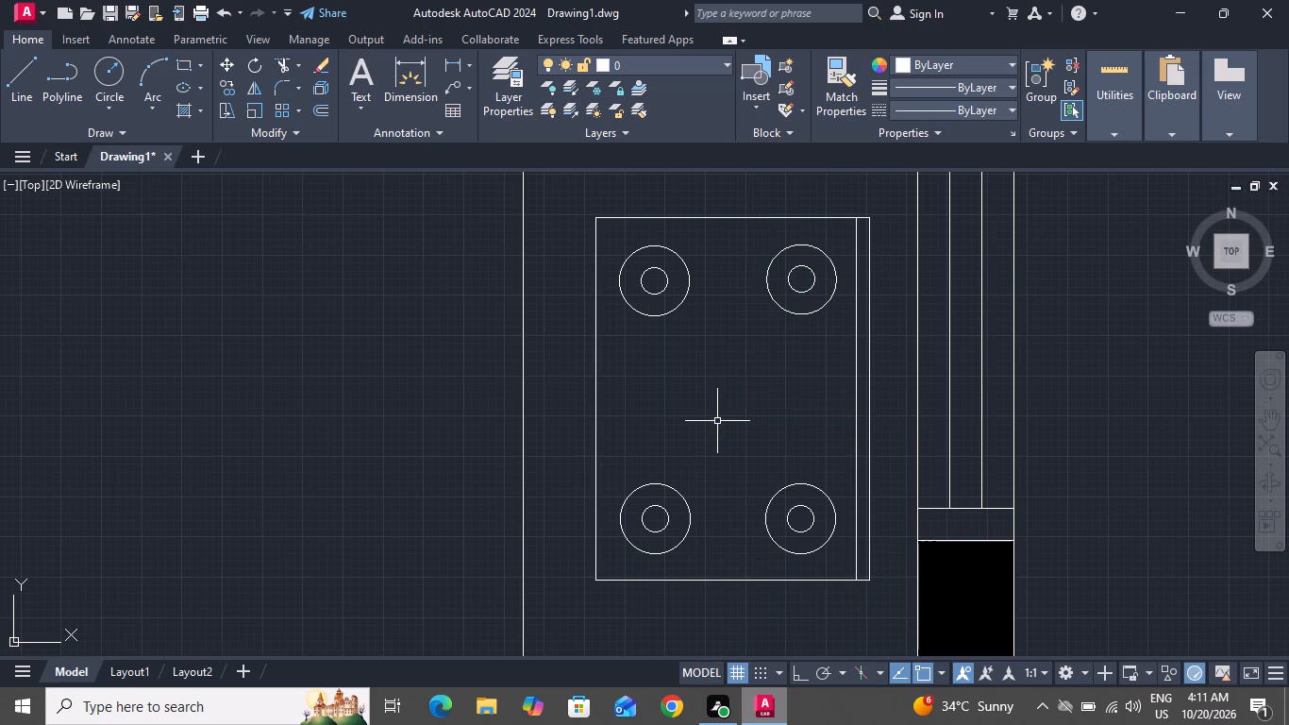
Draw a narrow three-sided strip with lines along the outside of the stove's left edge, about 1'-6" long.
left_click(14, 63)
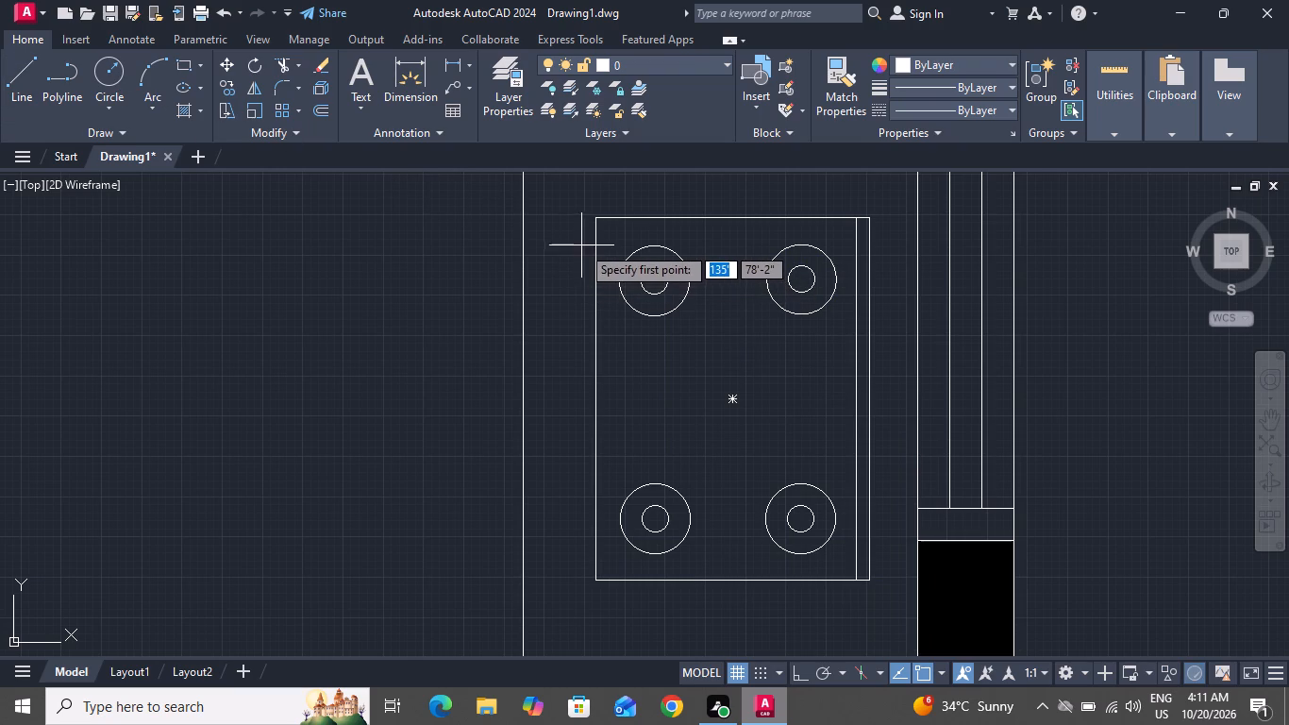
scroll(568, 242, "up", 1)
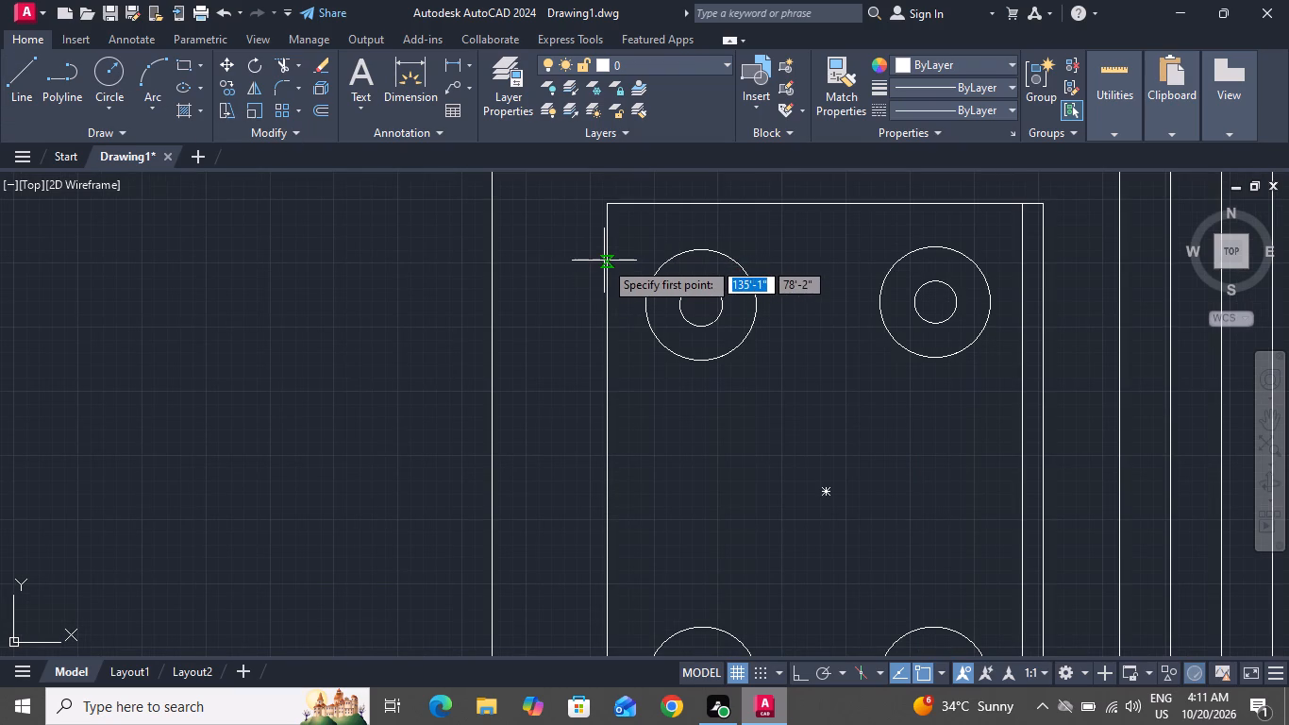
left_click(606, 256)
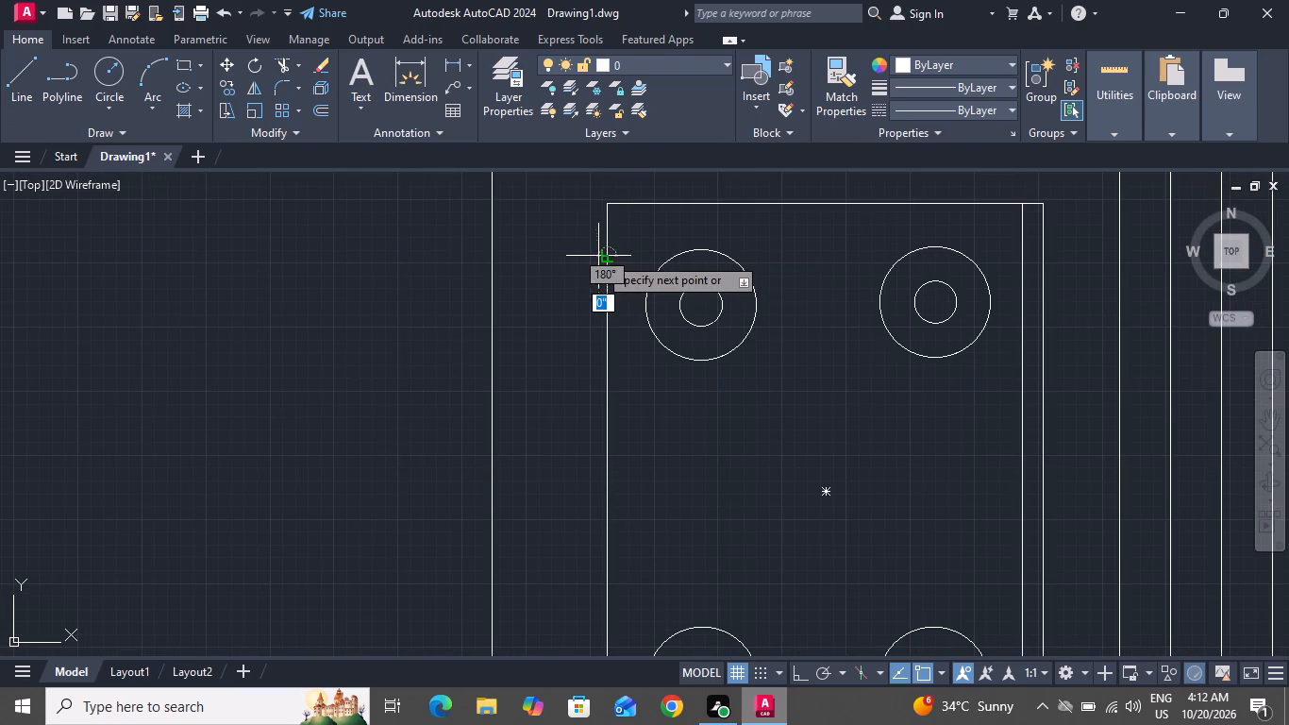
left_click(586, 256)
scroll(670, 426, "down", 2)
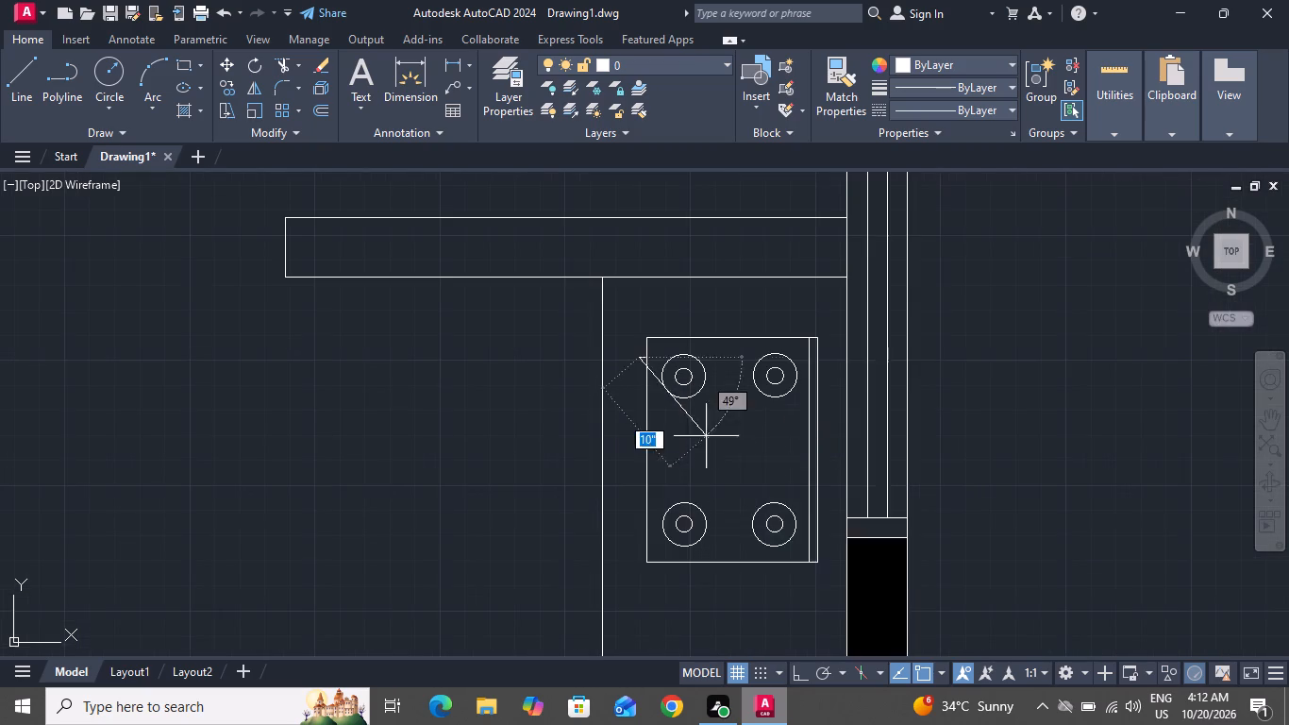
left_click(804, 679)
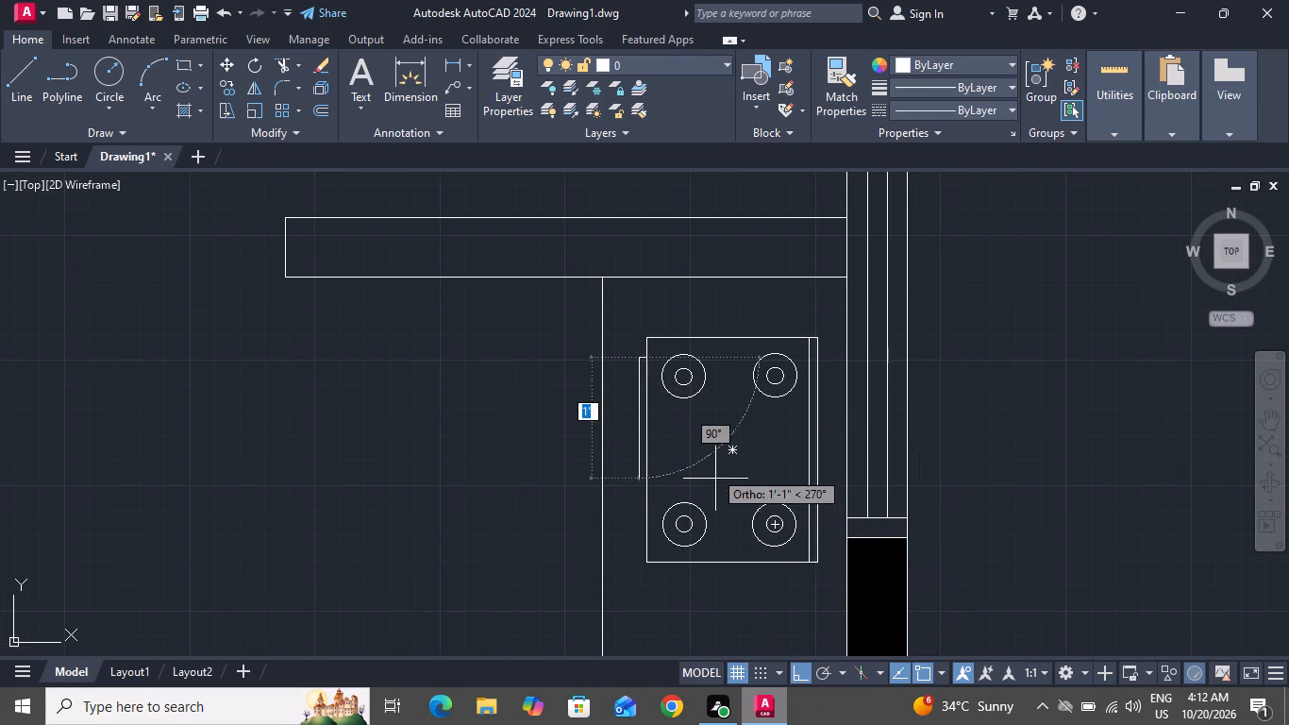
scroll(713, 438, "down", 3)
scroll(687, 520, "up", 4)
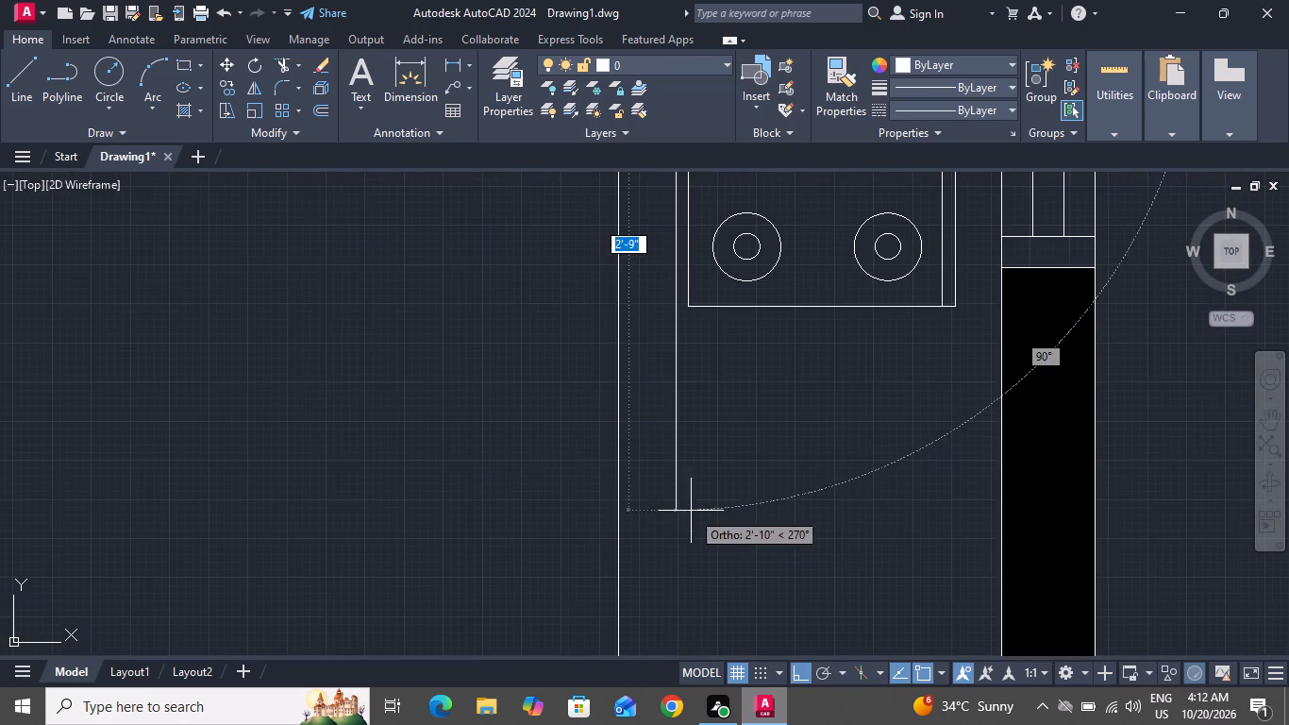
scroll(695, 519, "down", 3)
scroll(685, 470, "up", 3)
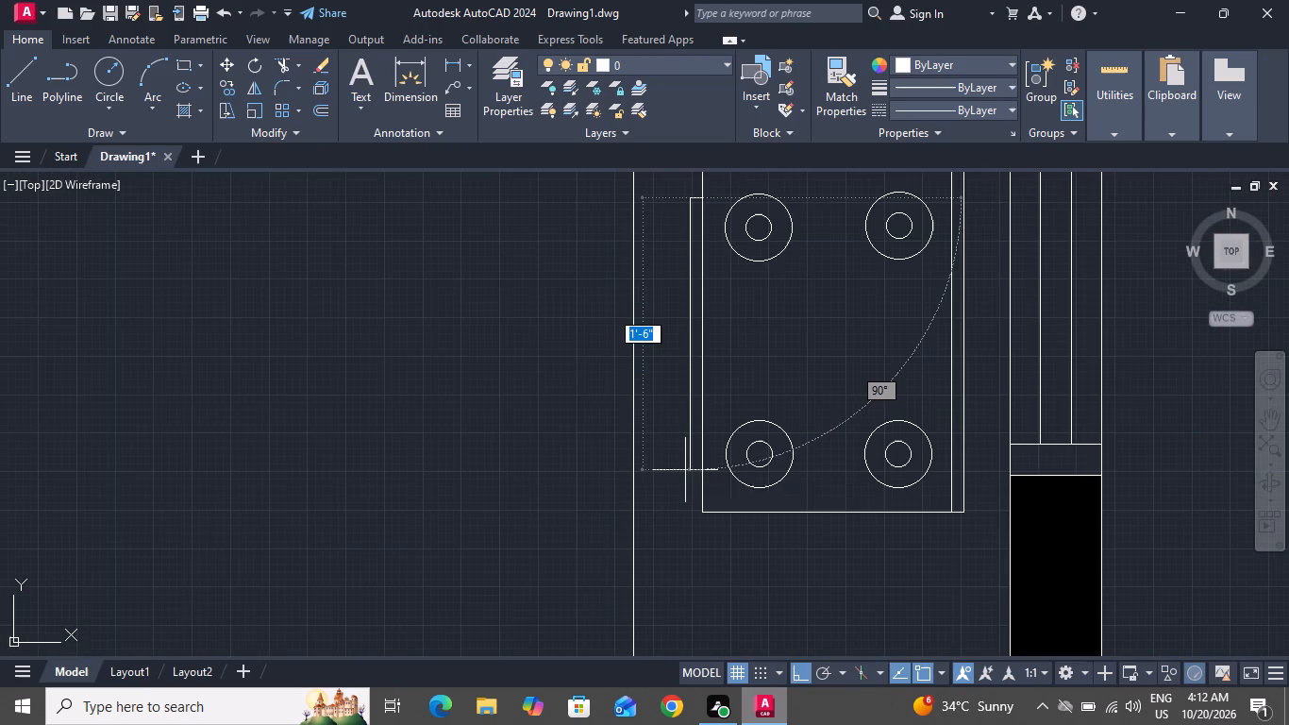
left_click(685, 470)
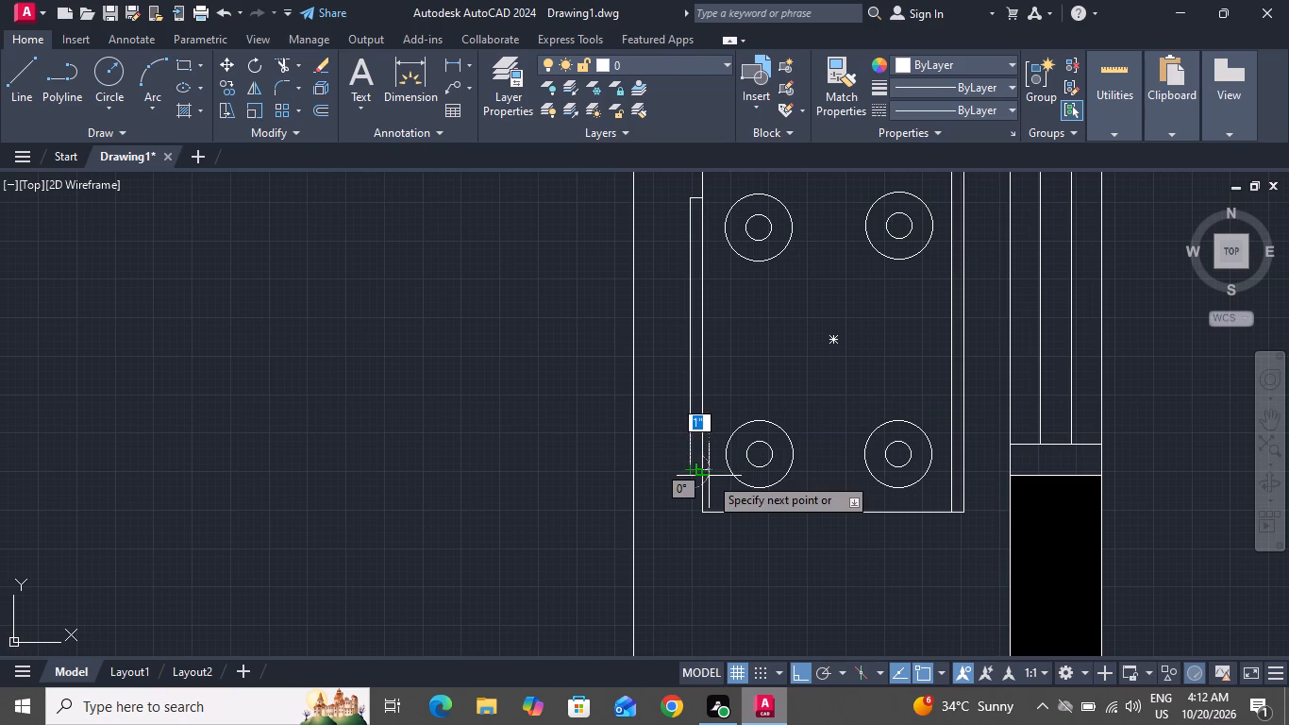
left_click(708, 476)
right_click(708, 476)
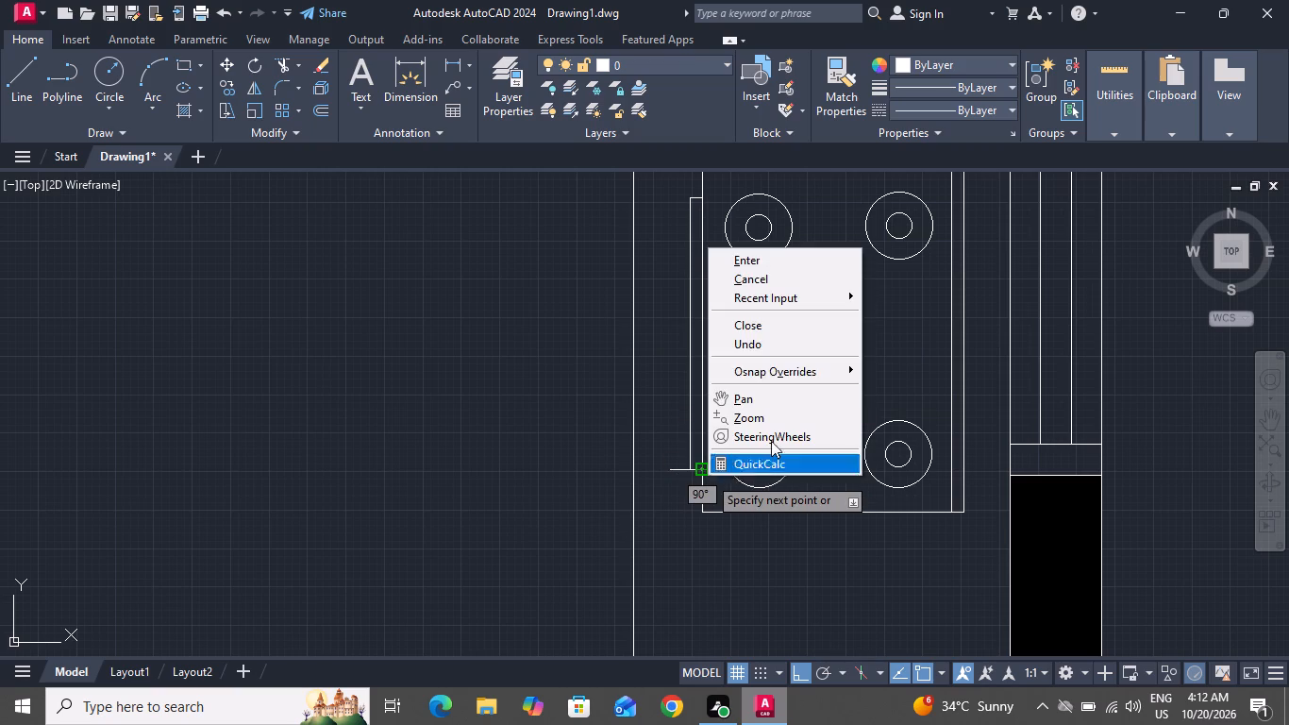
left_click(803, 279)
Examine the finished stove in the kitchen and the overall layout of the house floor plan.
scroll(771, 443, "down", 2)
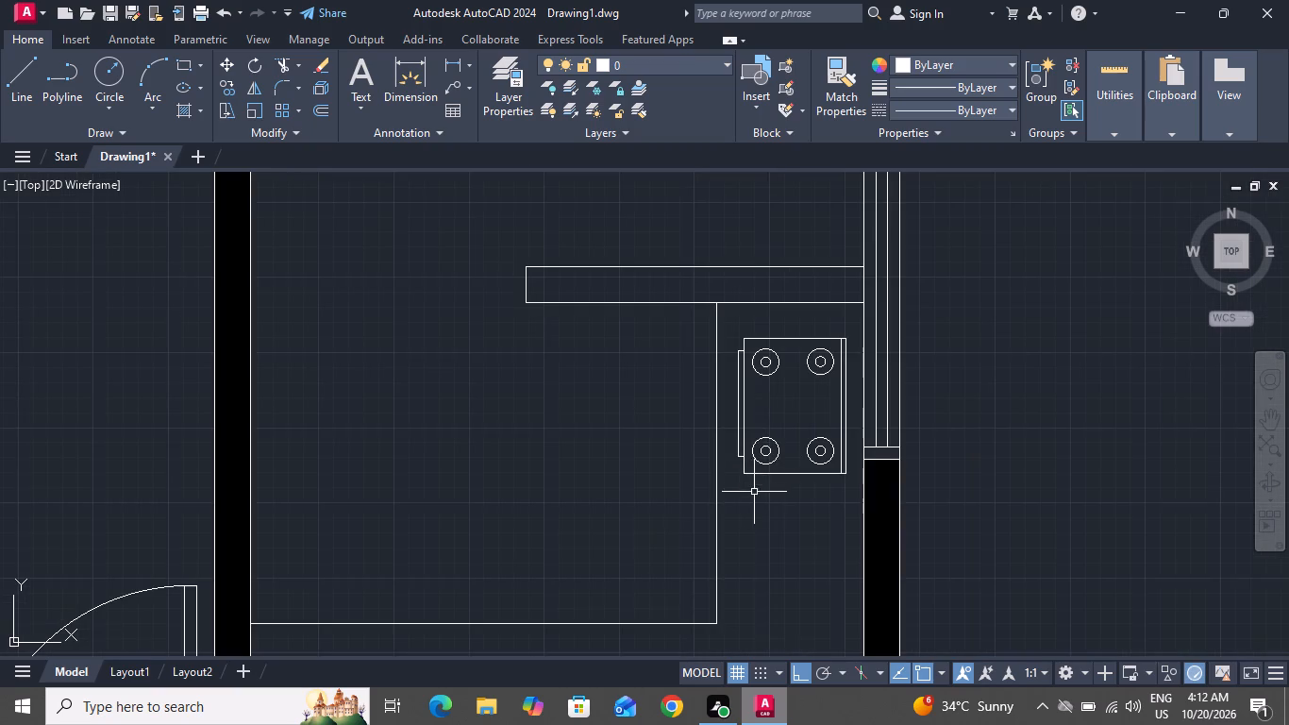
scroll(841, 505, "down", 2)
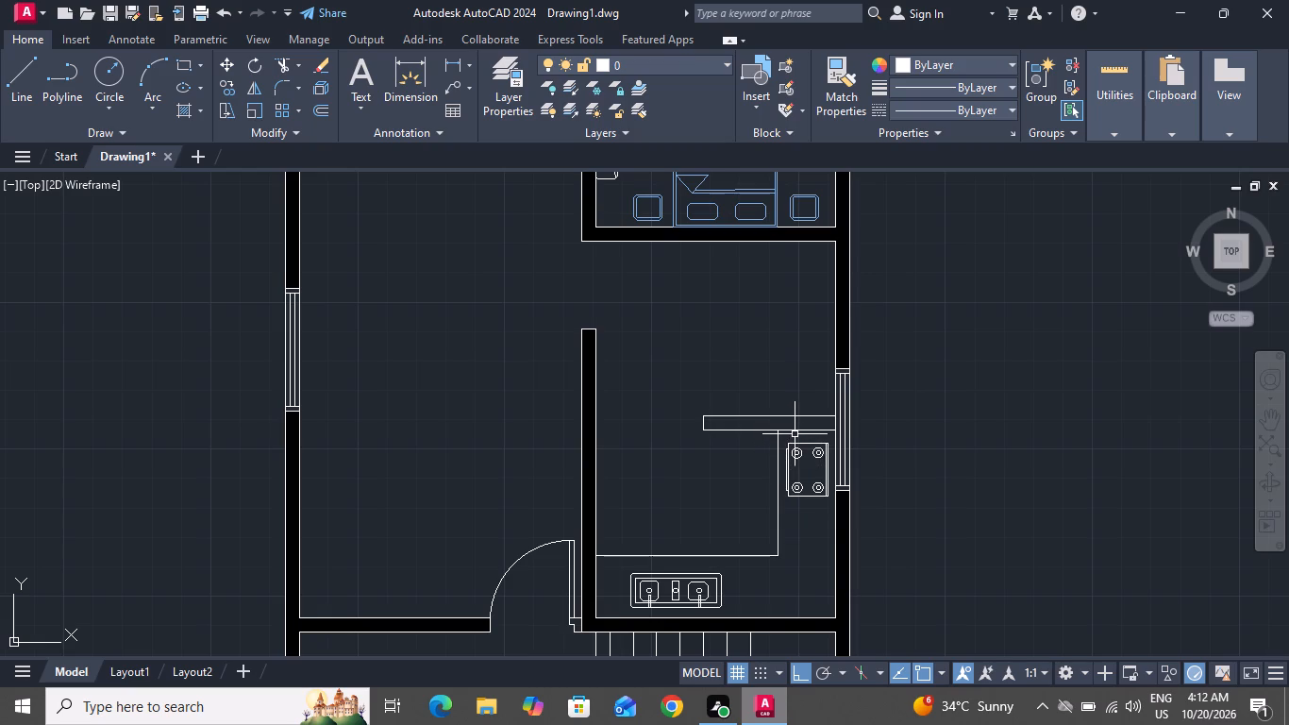
scroll(796, 431, "down", 1)
scroll(766, 498, "up", 2)
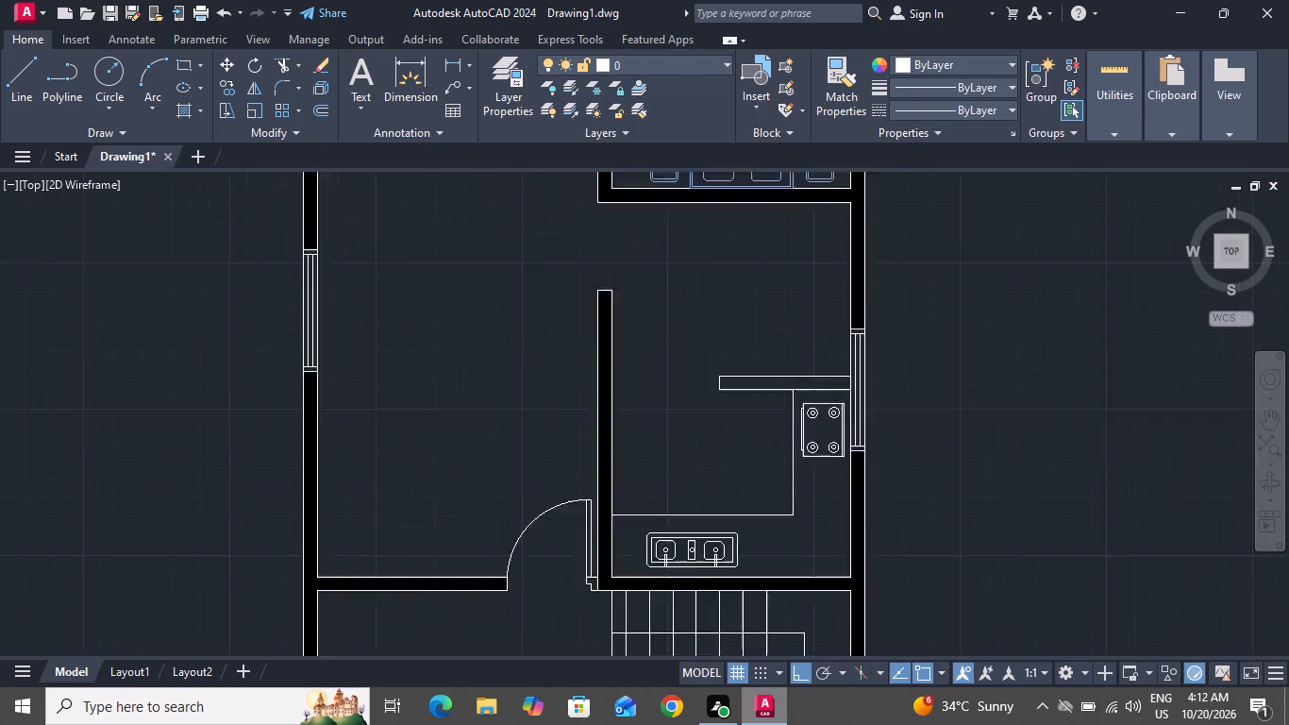
scroll(847, 329, "up", 2)
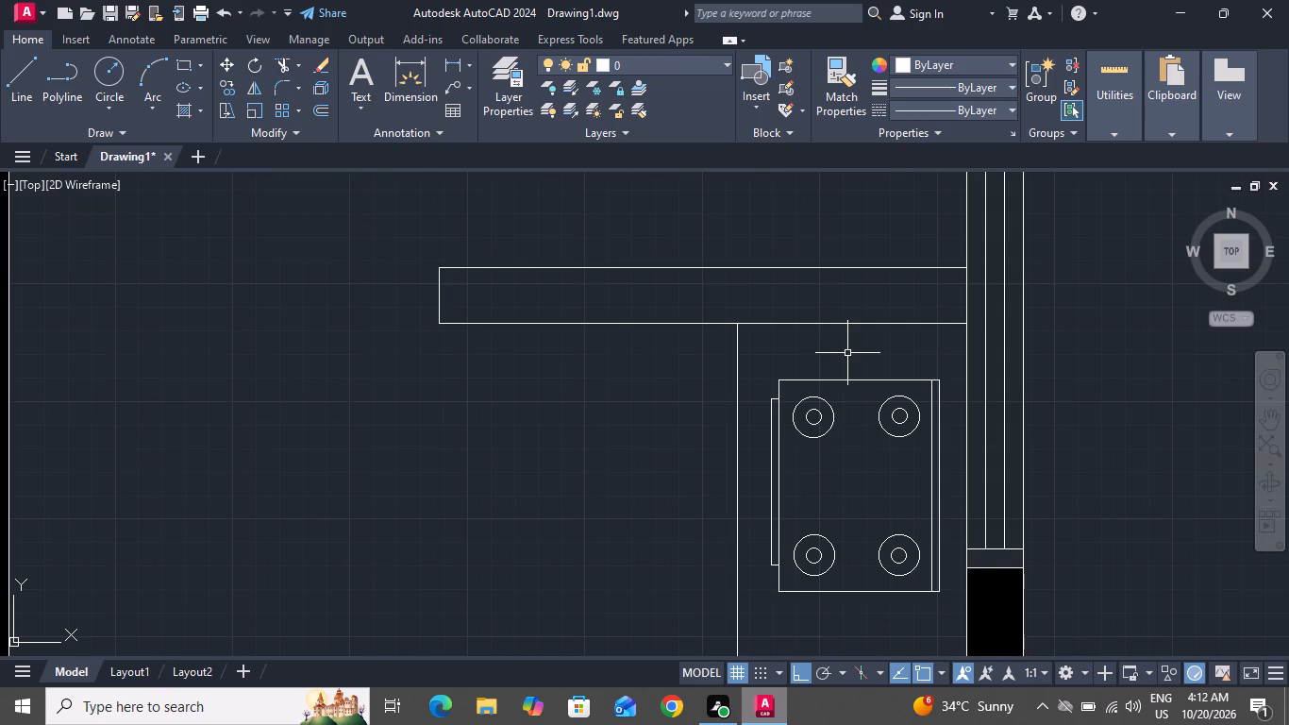
scroll(849, 399, "down", 2)
scroll(850, 476, "down", 1)
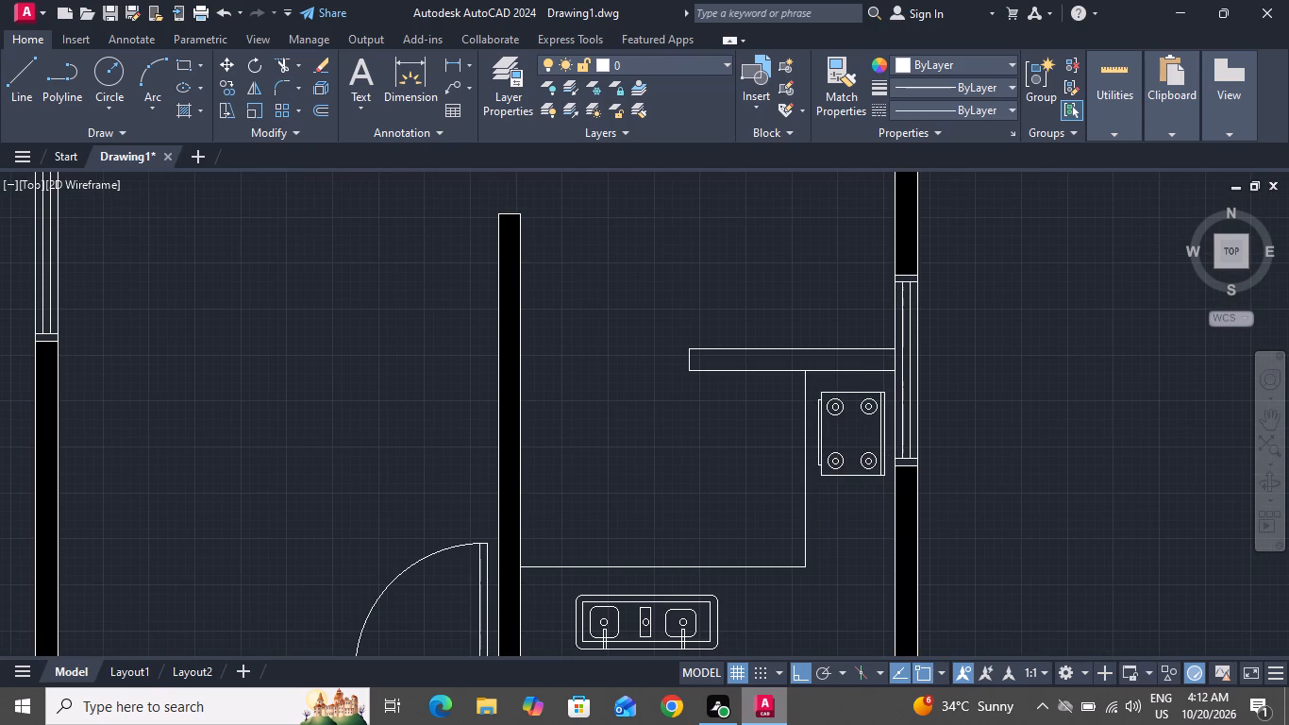
scroll(849, 475, "down", 1)
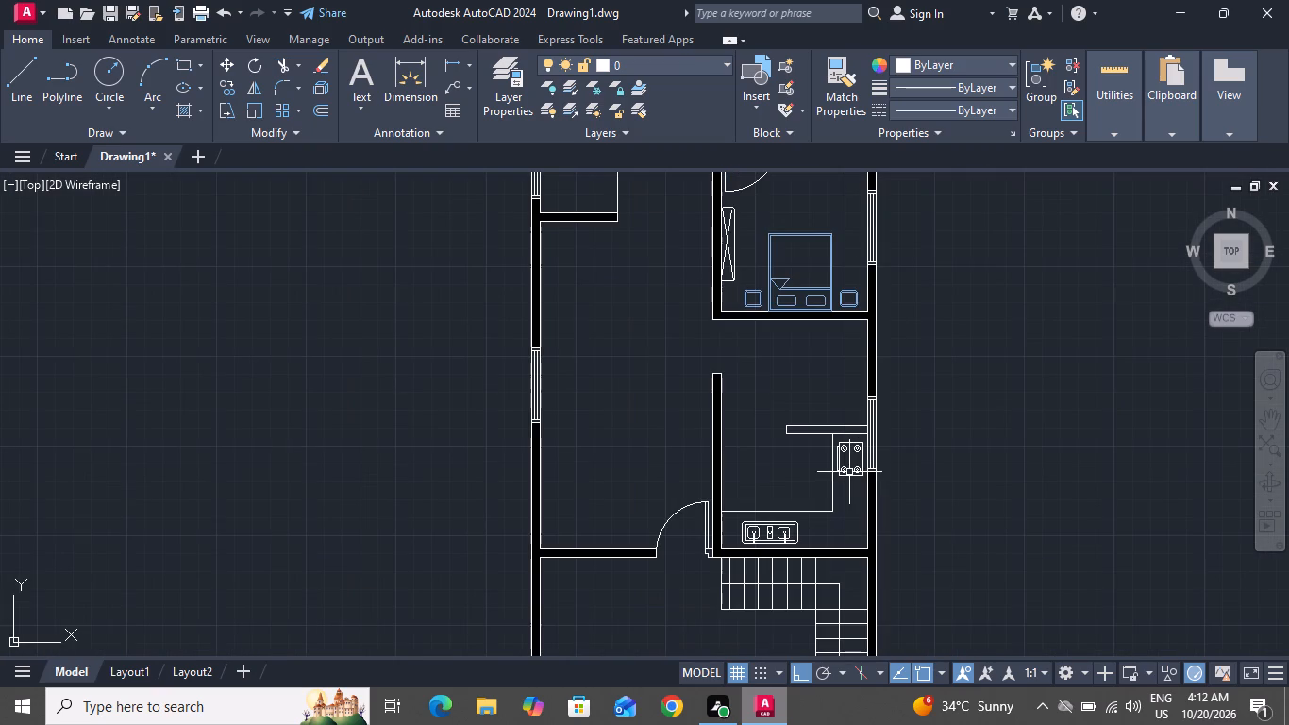
scroll(849, 471, "down", 1)
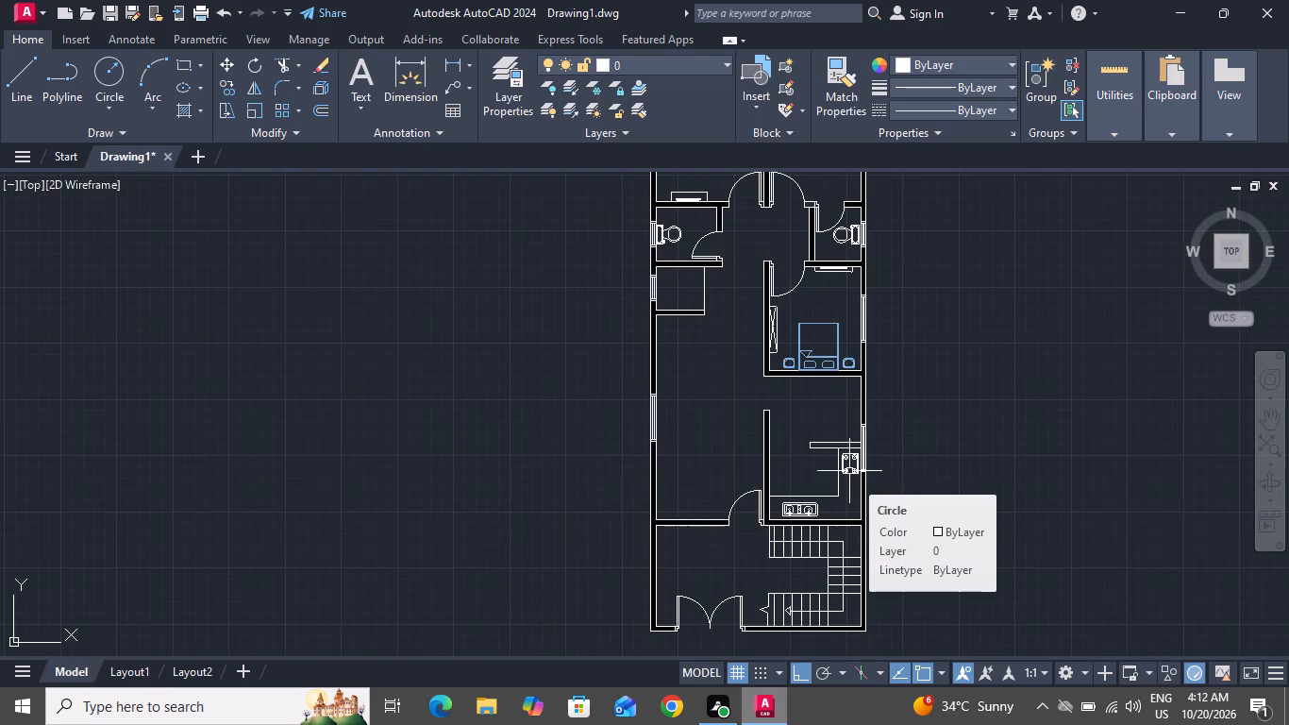
scroll(849, 484, "down", 1)
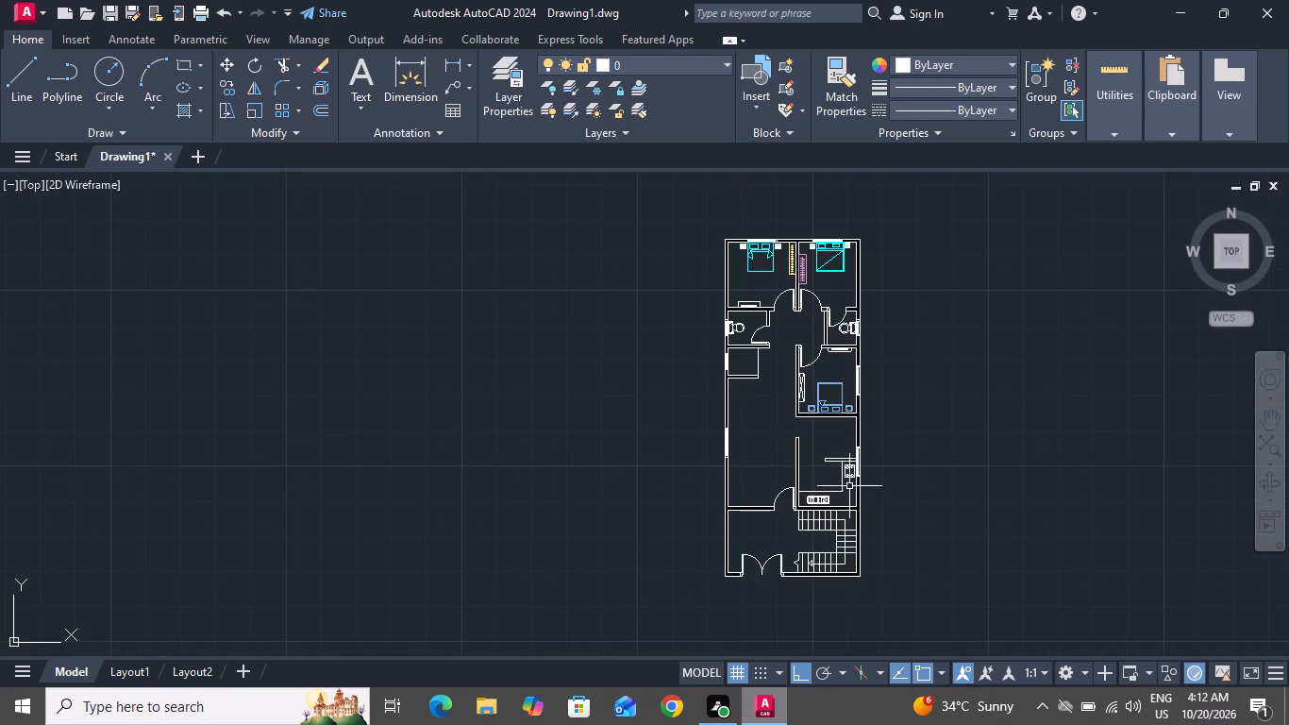
scroll(847, 497, "down", 2)
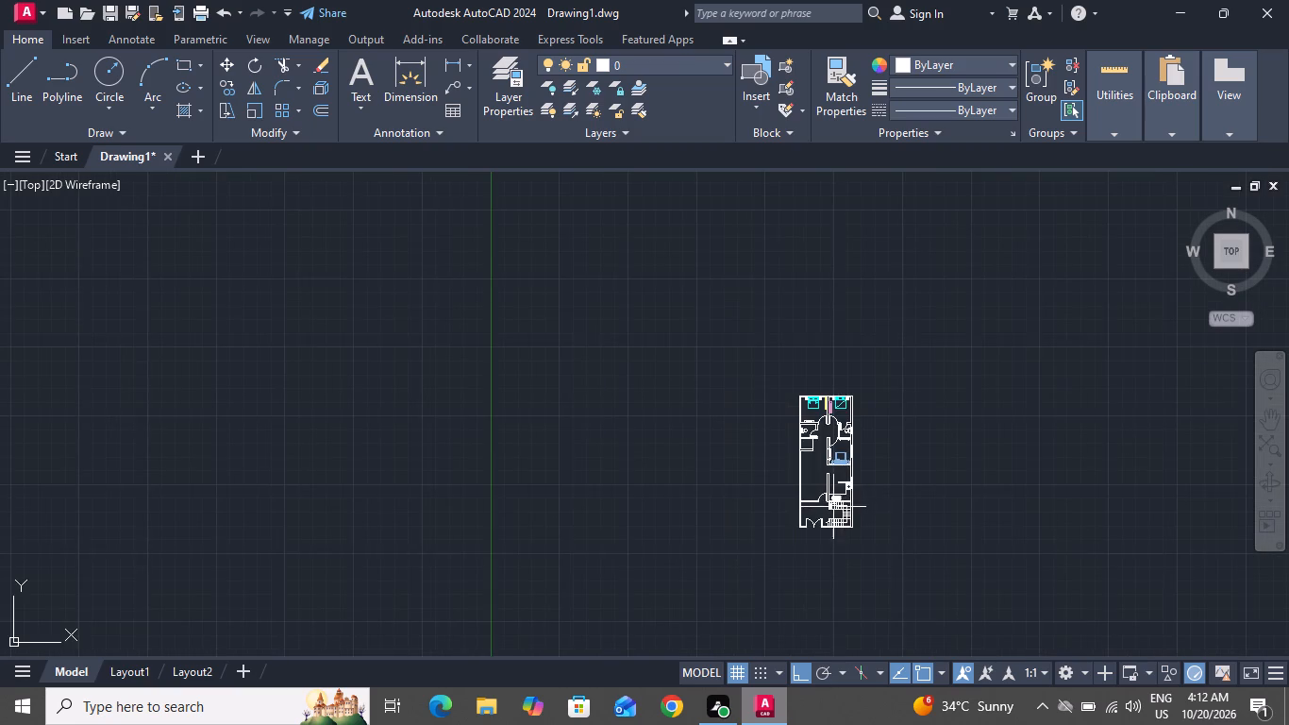
scroll(824, 506, "up", 4)
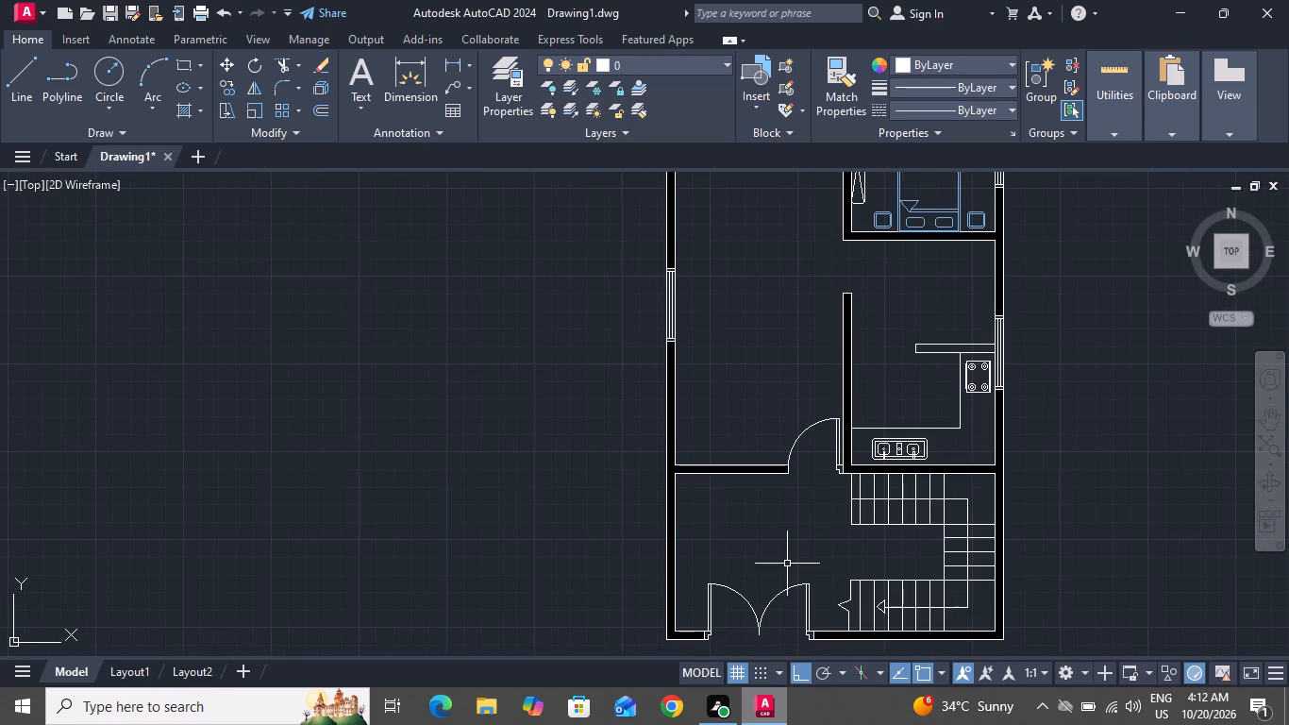
Draw a rounded-corner rectangle about 3'-9" wide by 8'-7" long in the large open room, between the window wall and the kitchen wall.
scroll(787, 559, "down", 1)
scroll(889, 254, "up", 1)
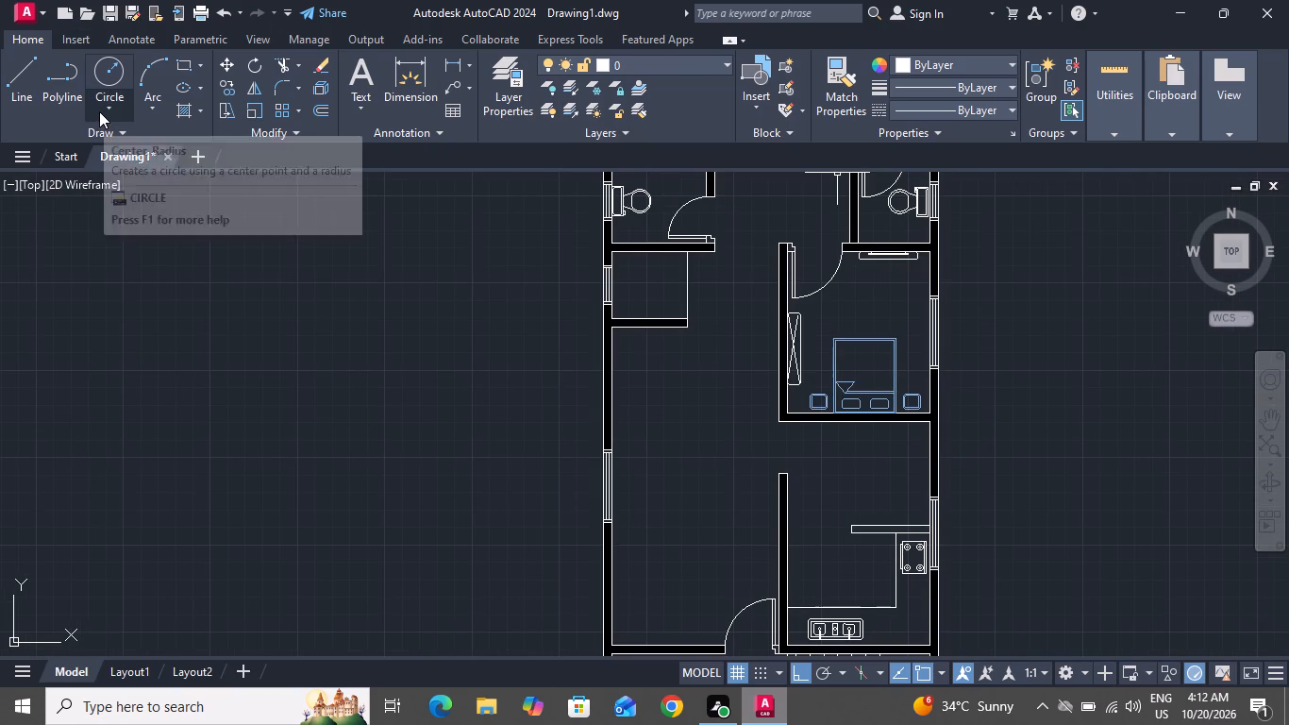
left_click(175, 61)
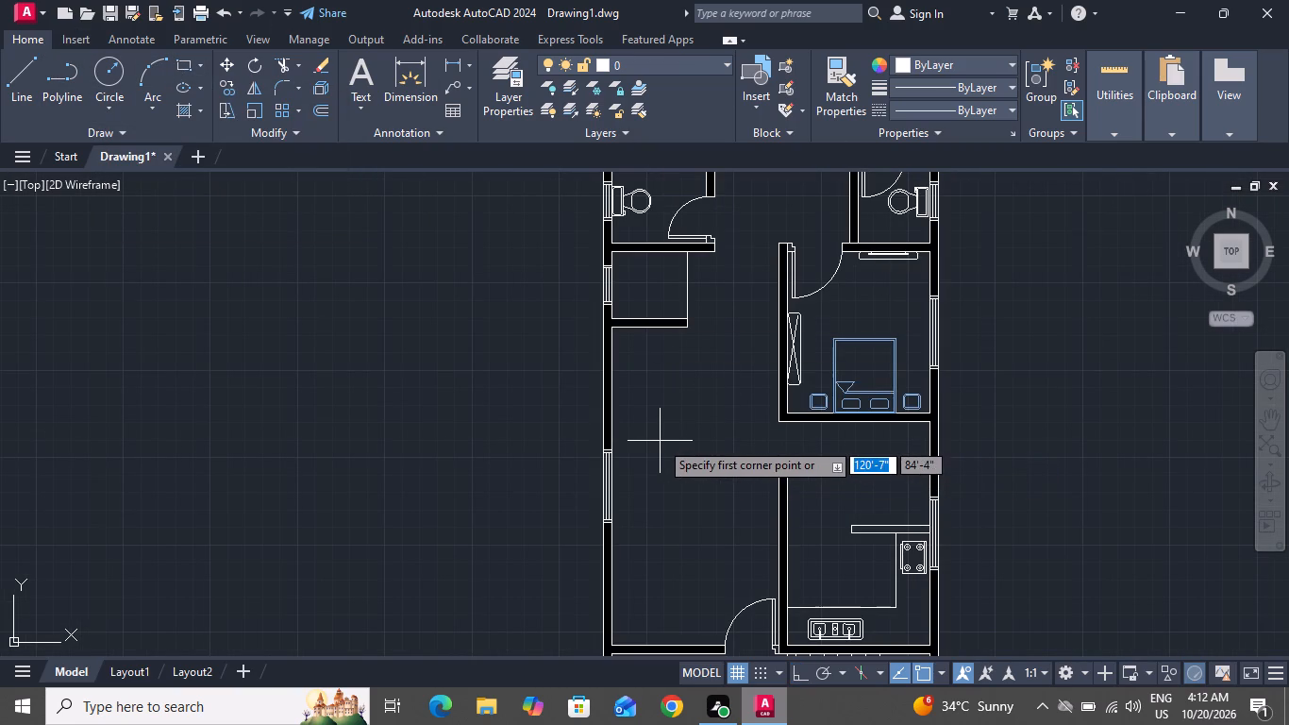
left_click(652, 435)
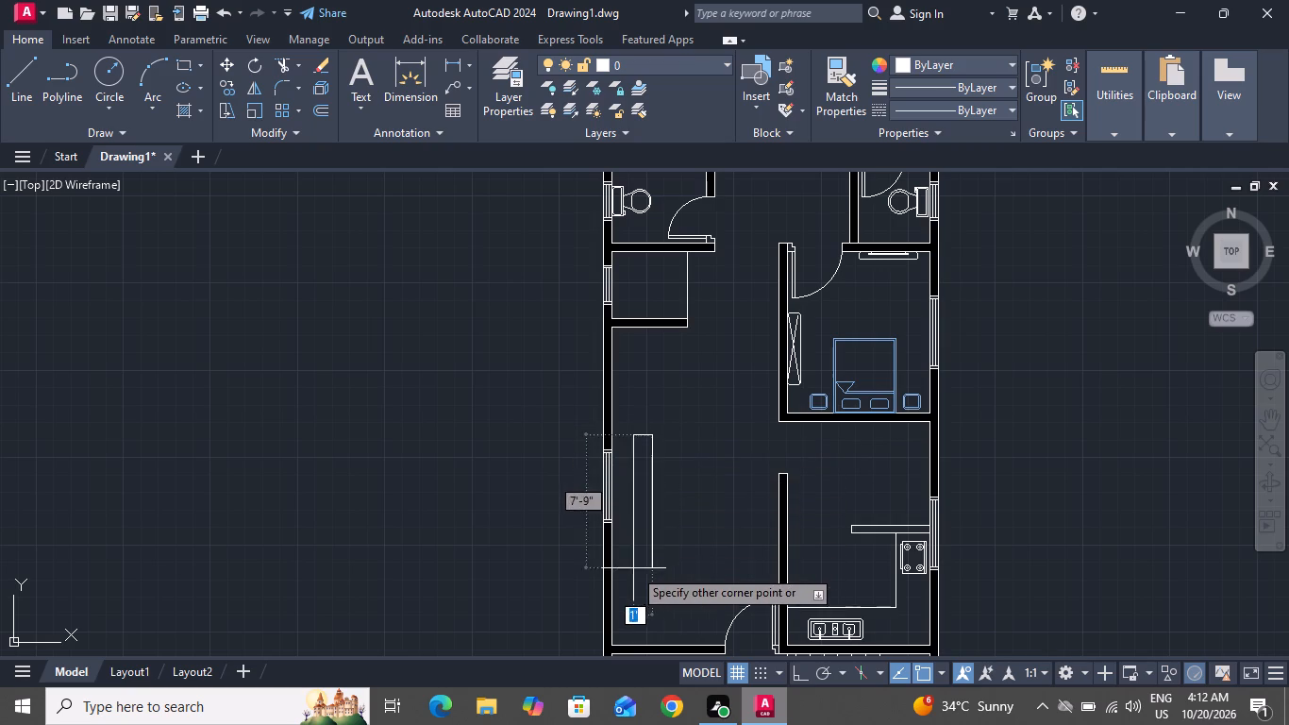
left_click(715, 579)
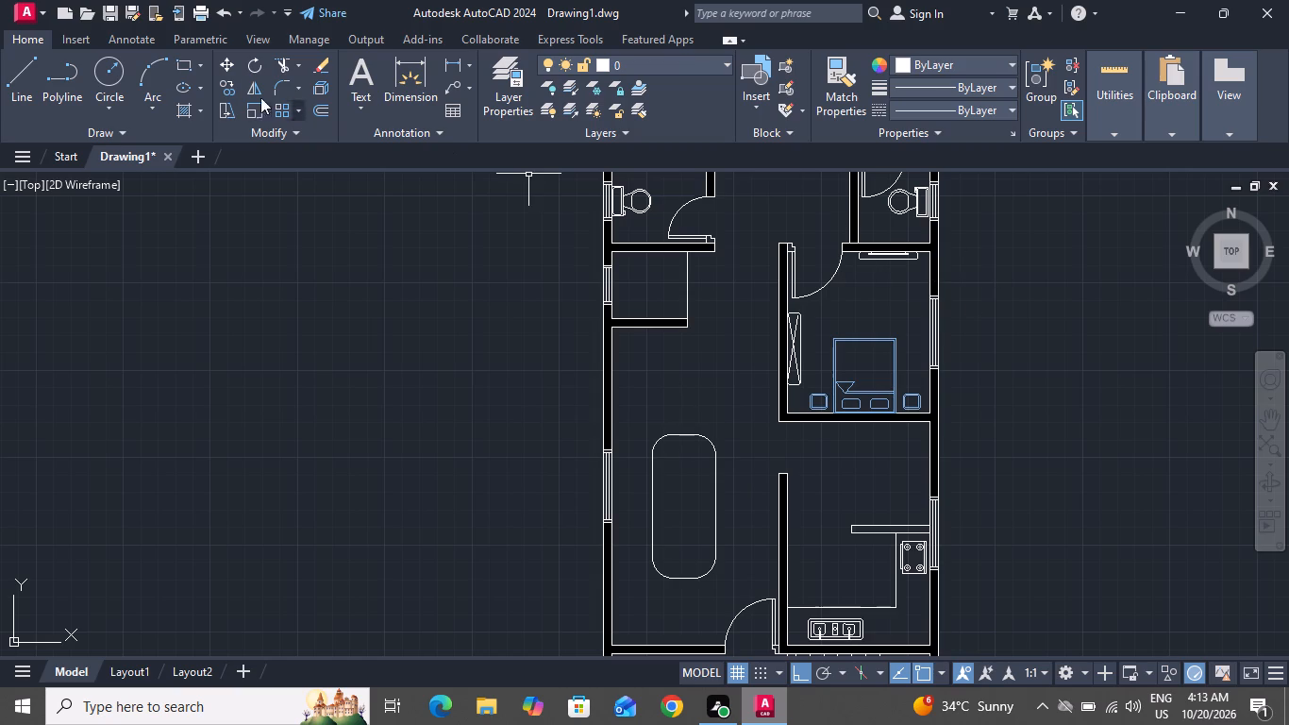
Draw a rectangle about 3'-5" wide by 1' deep overlapping the upper end of the rounded rectangle in the large open room.
left_click(186, 68)
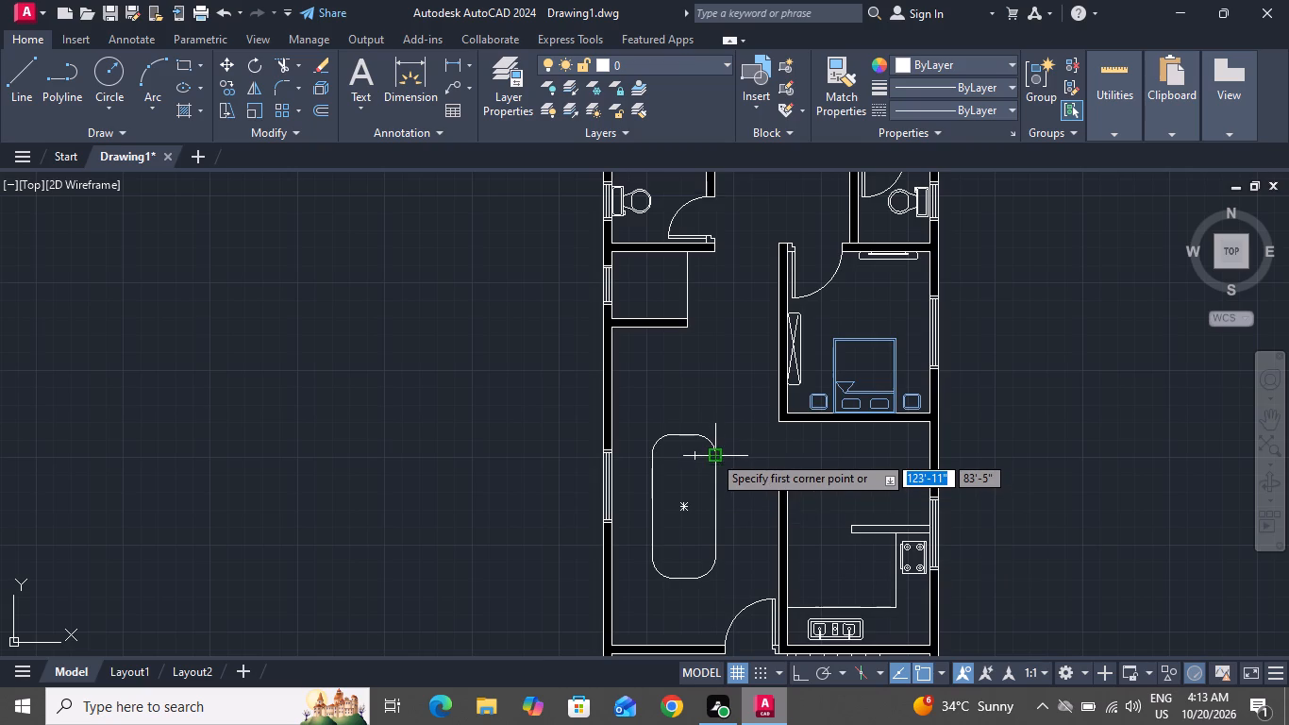
scroll(712, 454, "up", 1)
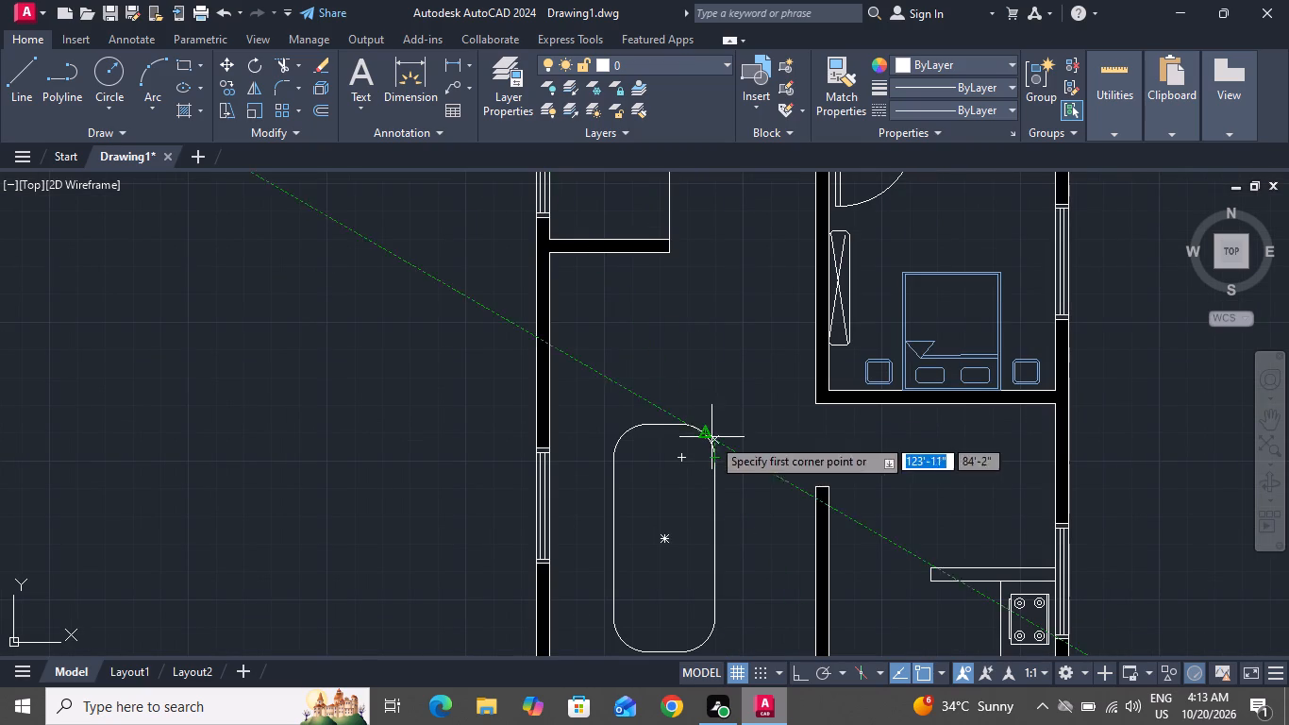
left_click(707, 434)
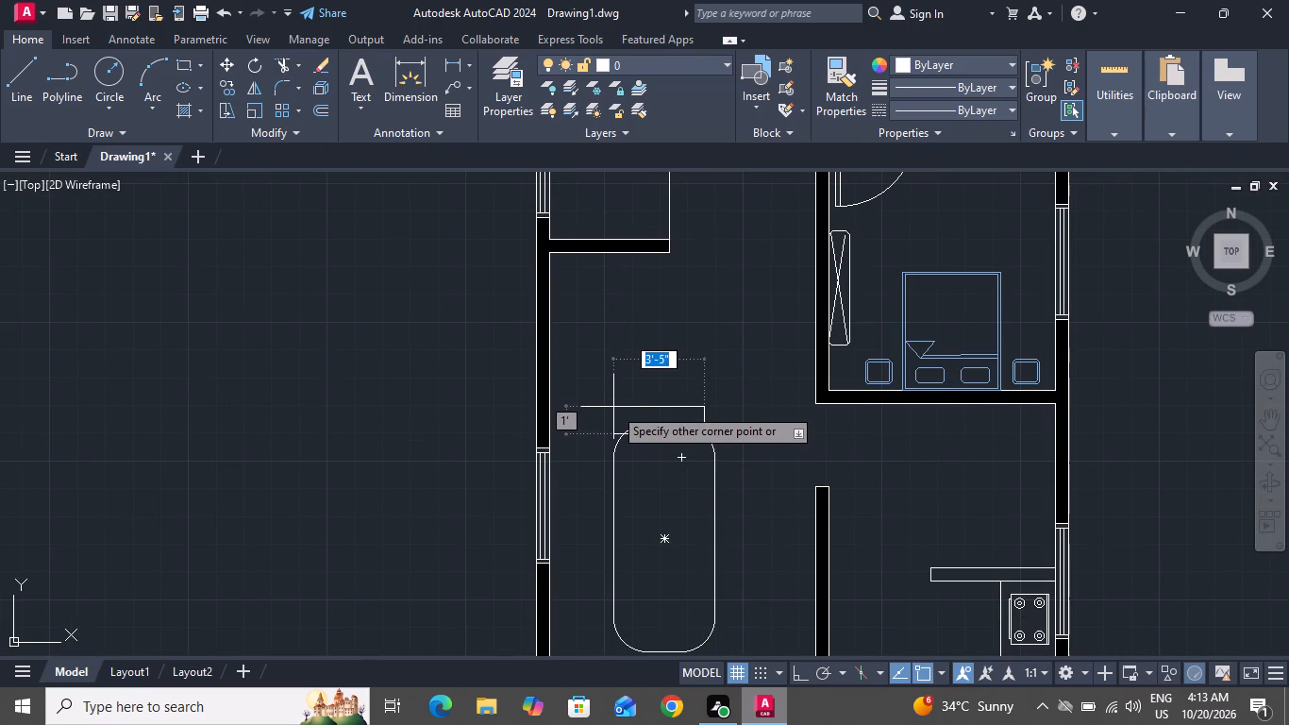
left_click(613, 407)
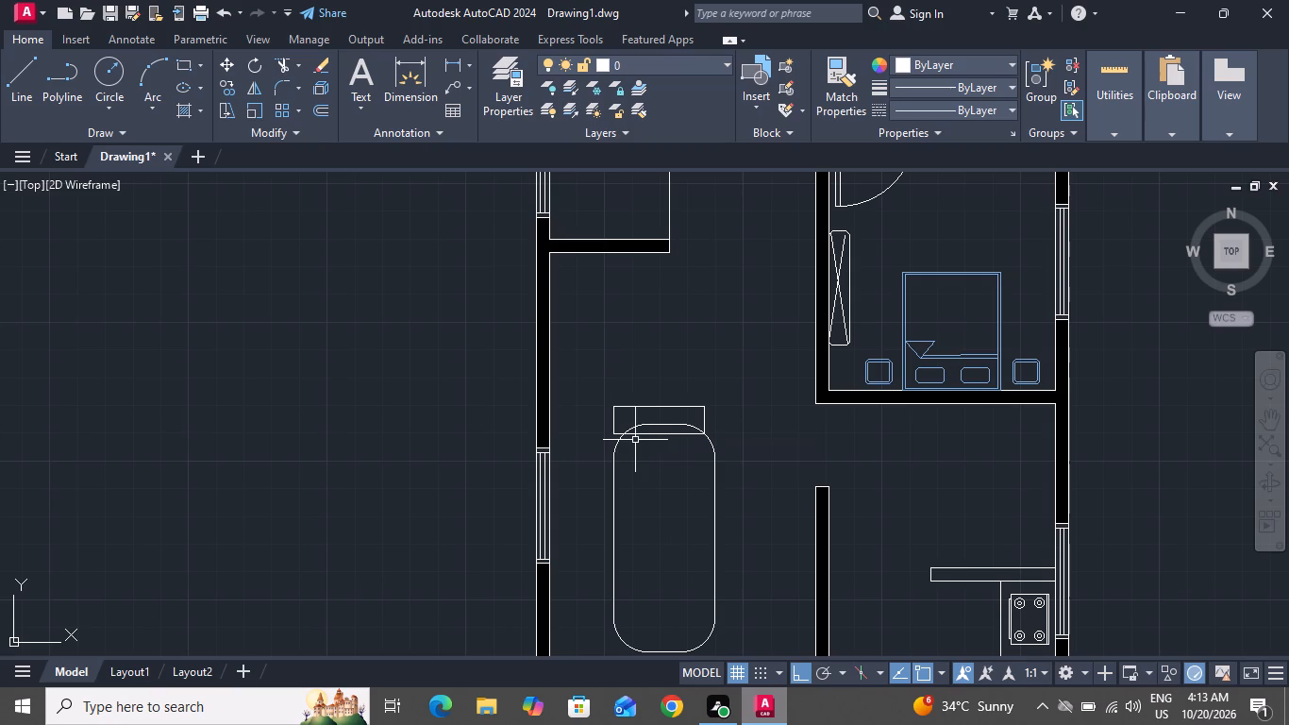
Copy the 1' deep end rectangle straight down about 9'-3" to the lower end of the rounded rectangle.
left_click(639, 436)
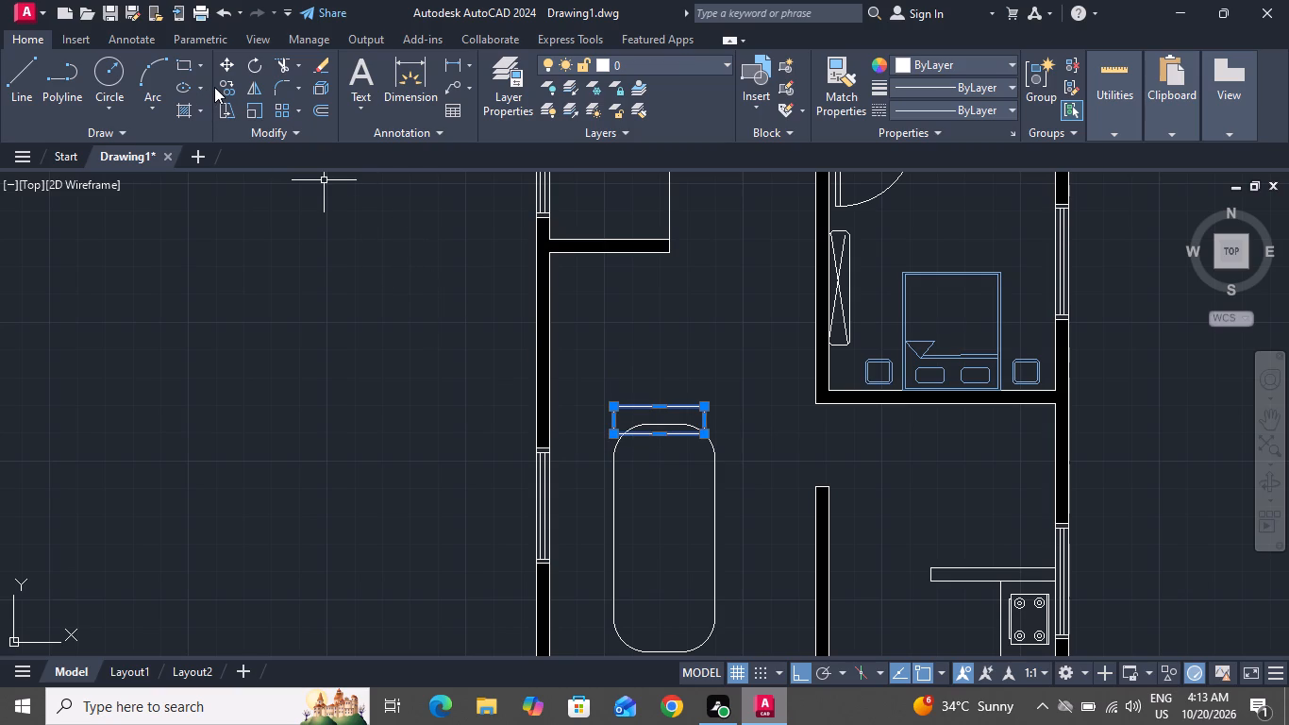
left_click(214, 87)
left_click(222, 87)
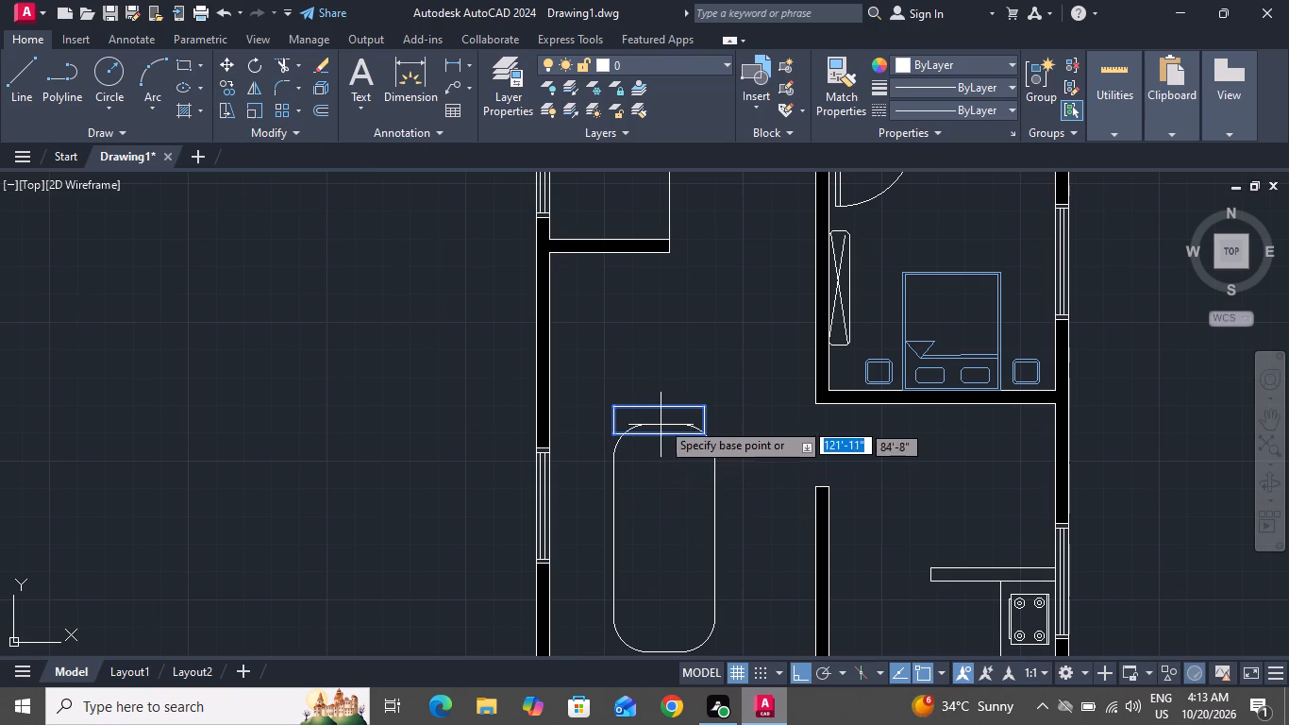
left_click(659, 402)
scroll(701, 496, "up", 1)
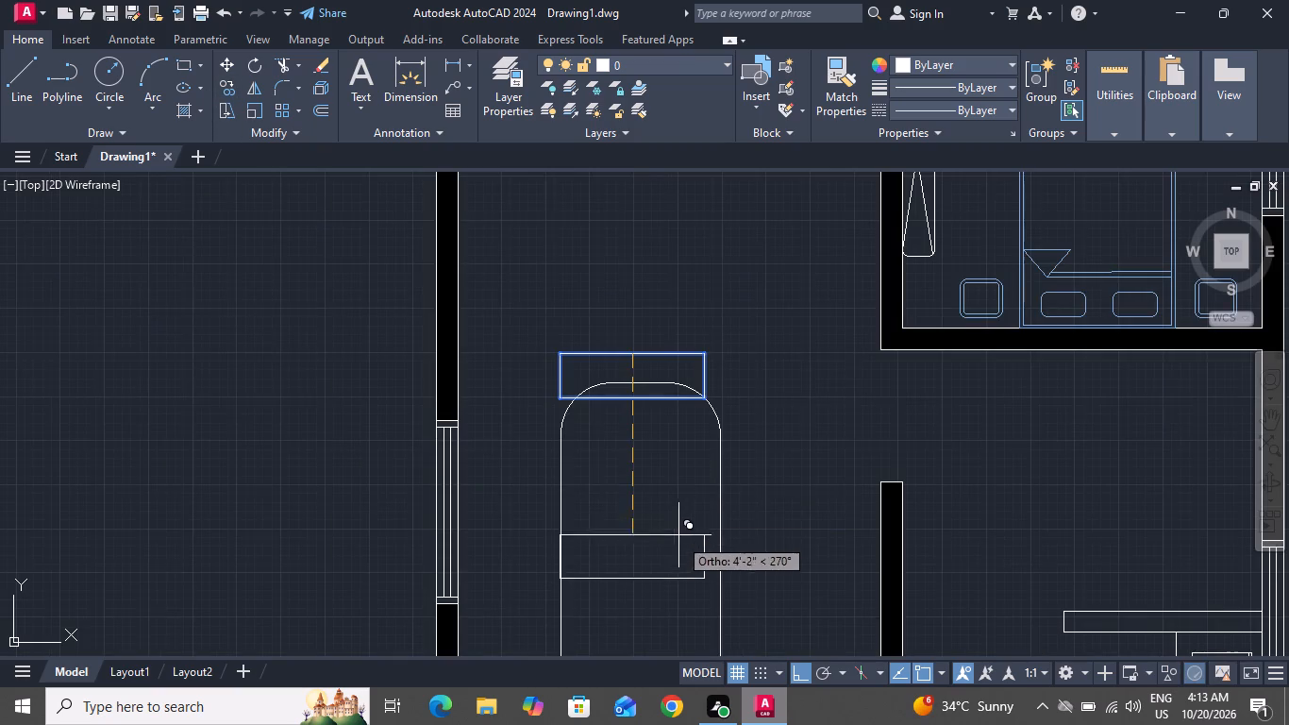
scroll(702, 512, "down", 3)
scroll(675, 572, "up", 2)
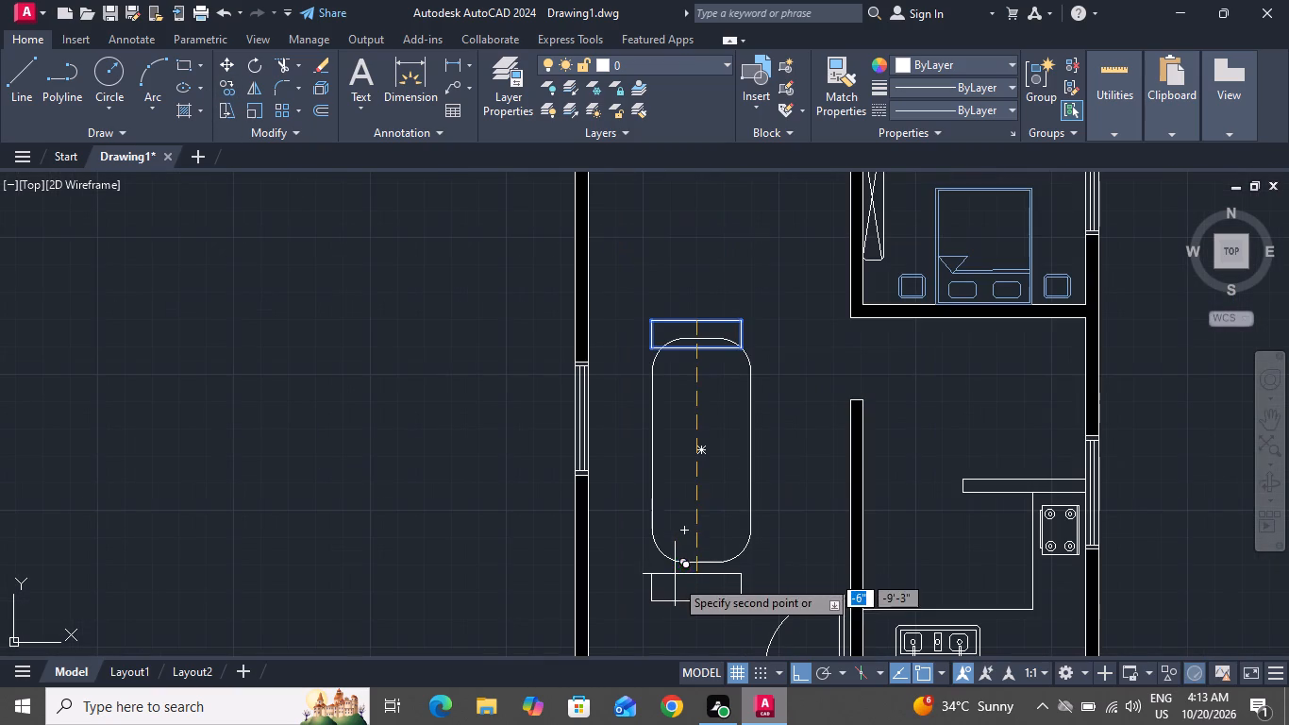
left_click(694, 565)
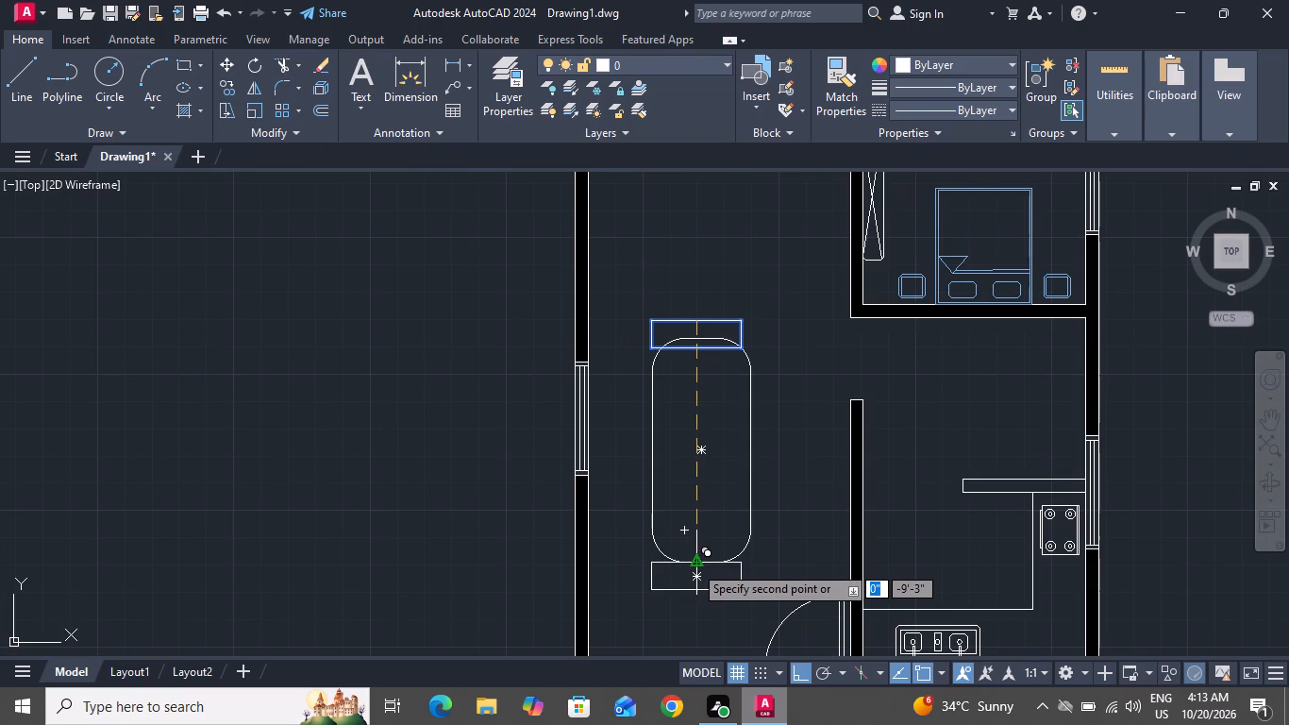
right_click(645, 459)
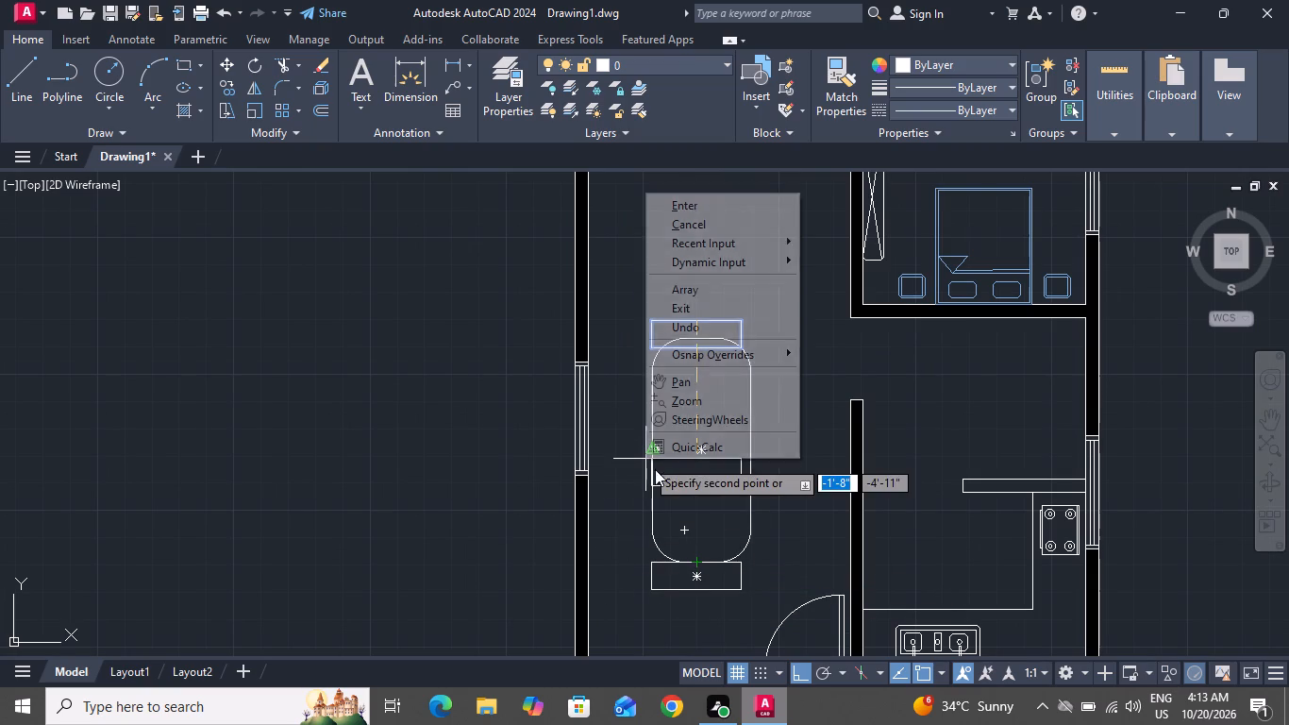
left_click(728, 225)
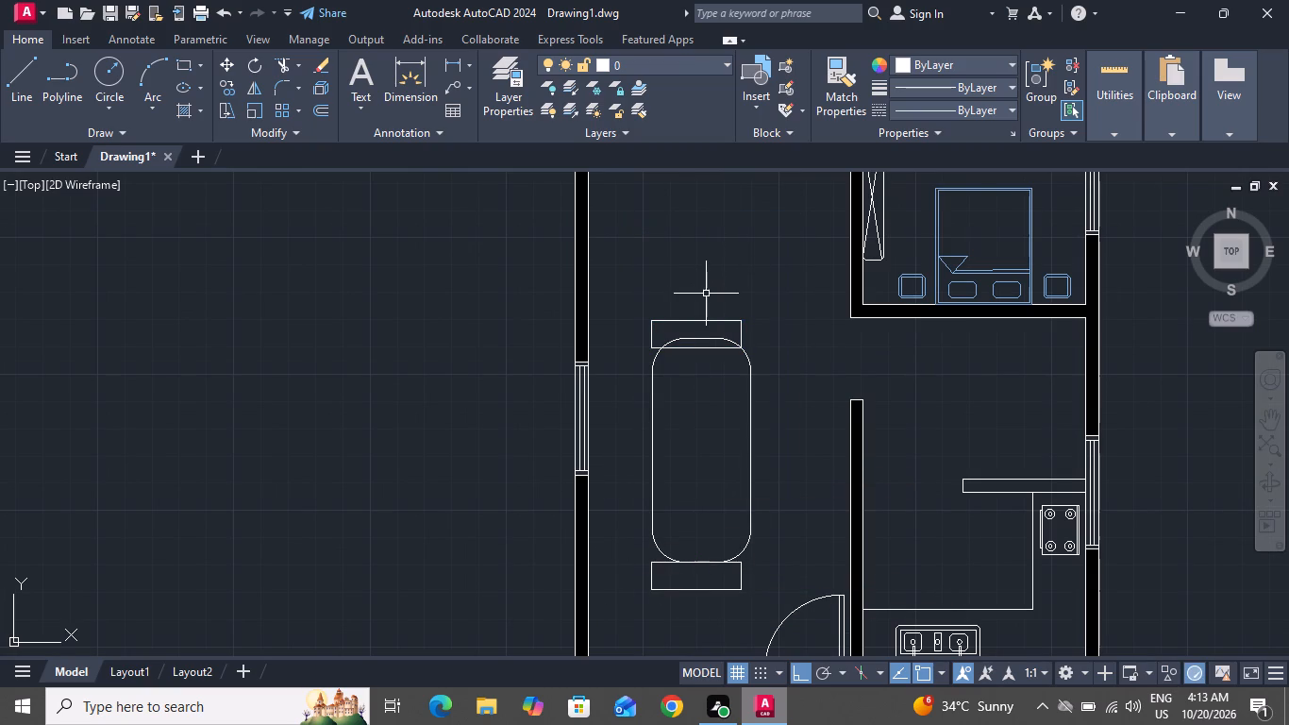
Draw a rectangle about 11" wide by 8'-1" long along the window-side edge of the rounded rectangle, between the two end pieces.
left_click(184, 69)
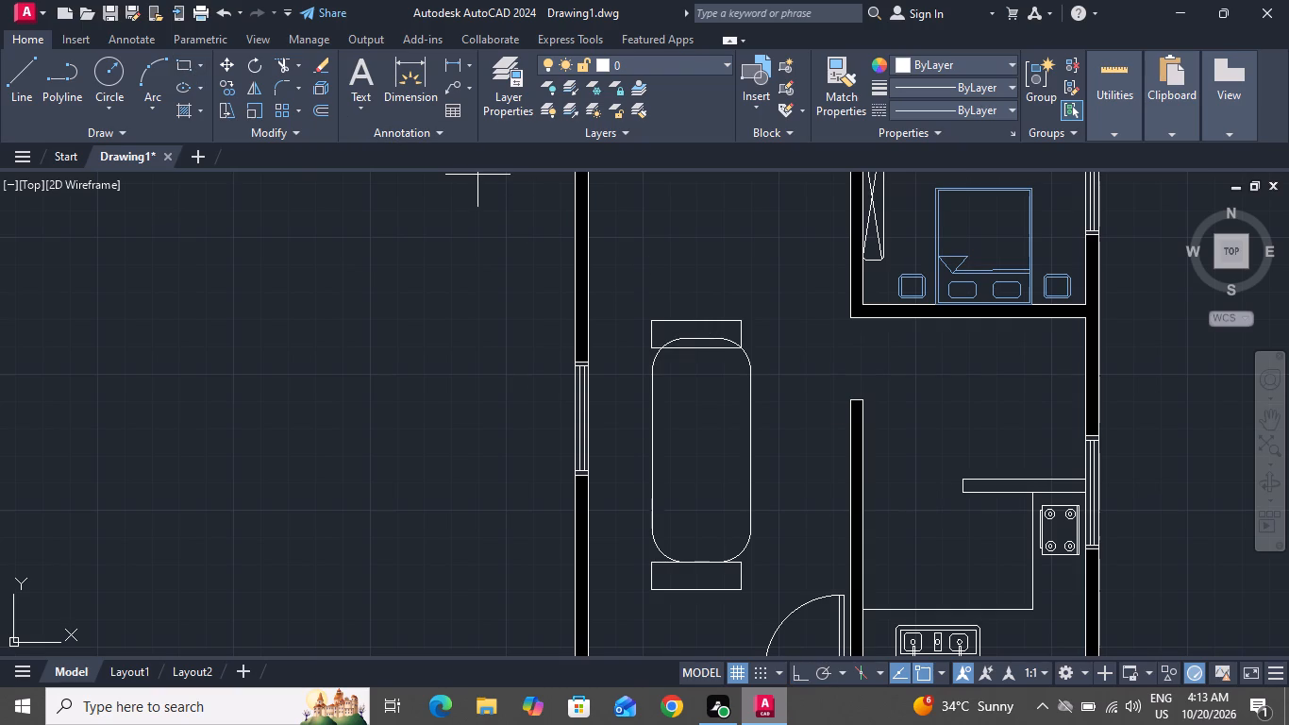
left_click(655, 351)
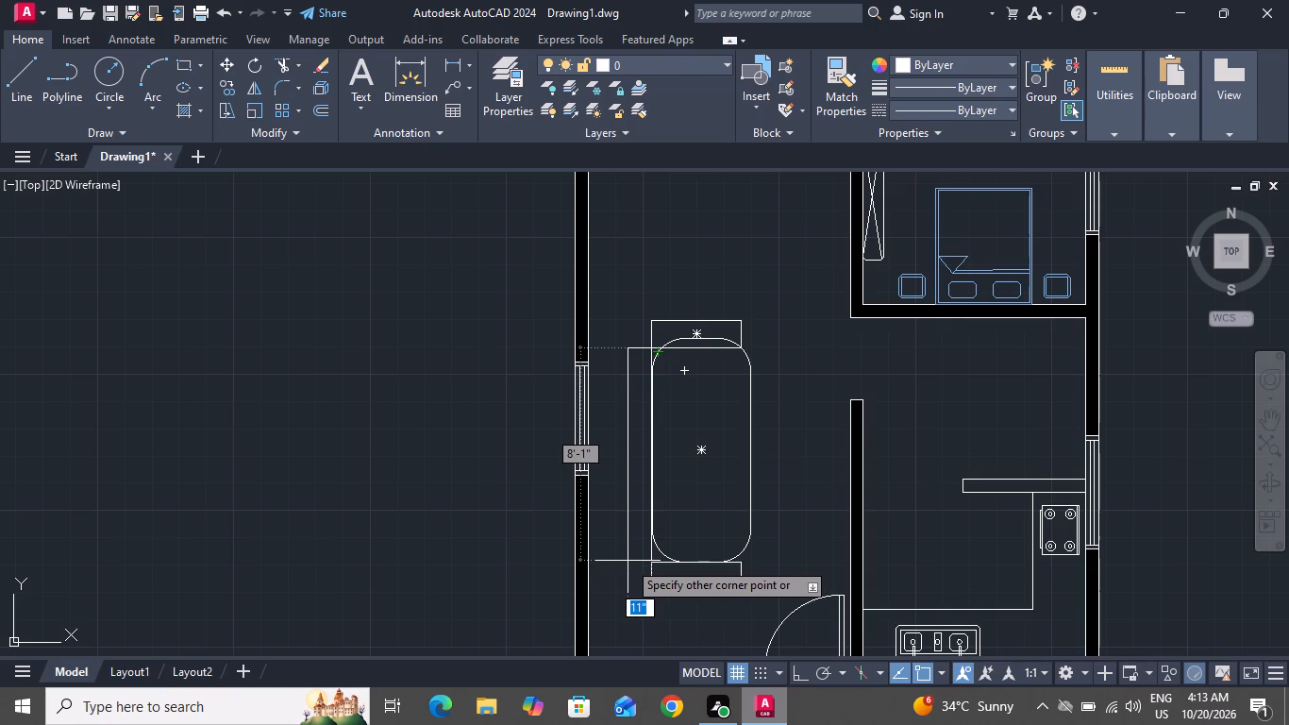
left_click(626, 562)
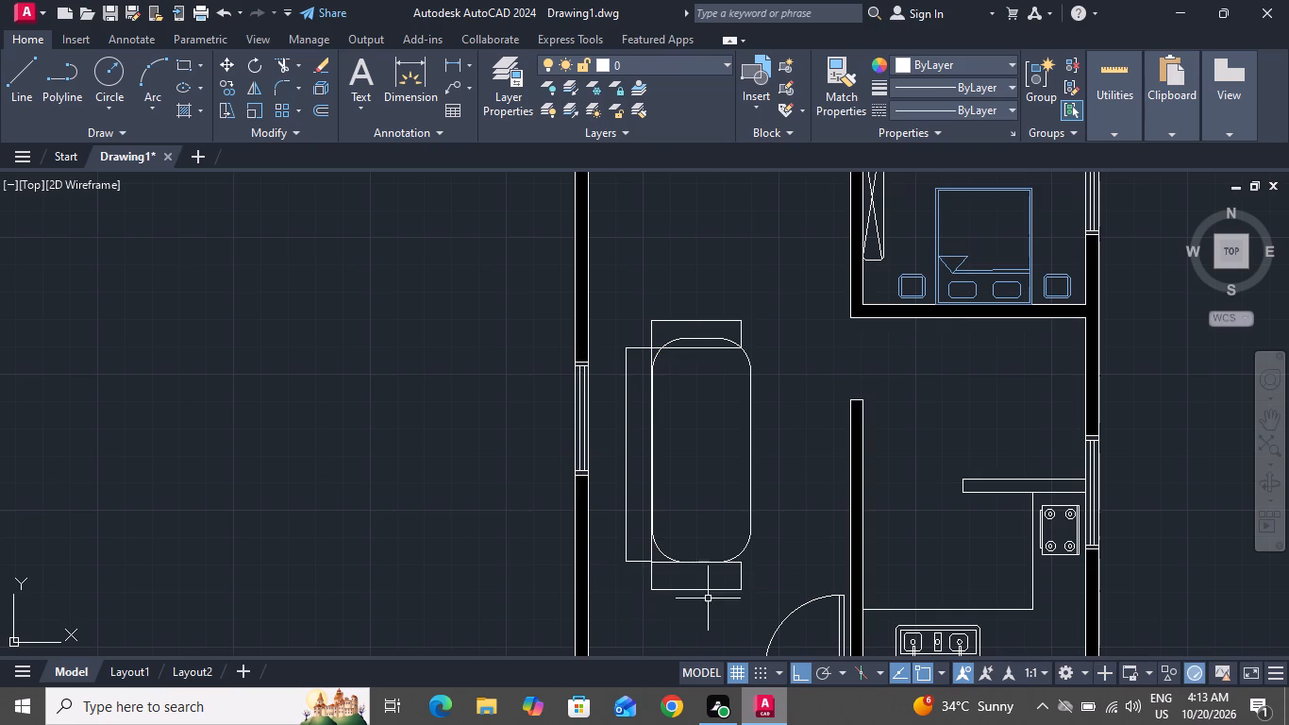
Trim the edges of the end and side rectangles where they overlap the rounded rectangle and its corners.
scroll(721, 611, "down", 1)
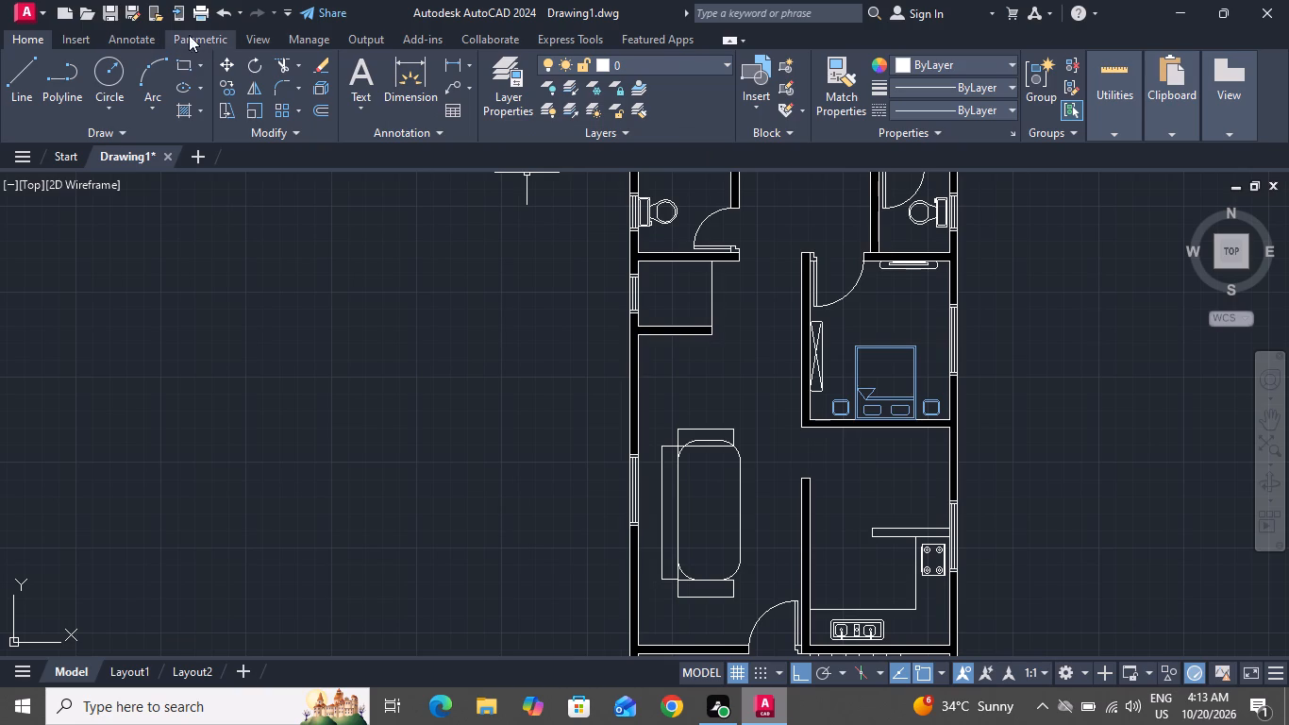
left_click(272, 60)
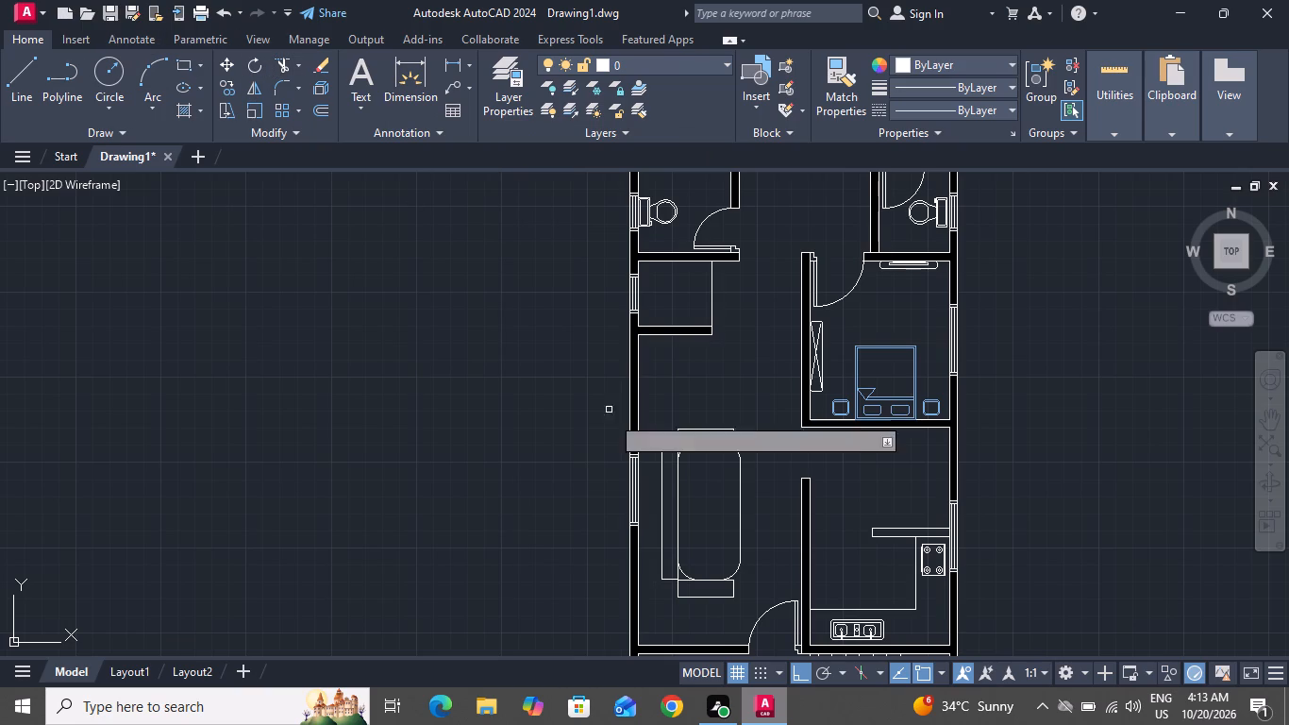
scroll(696, 486, "up", 1)
left_click(726, 420)
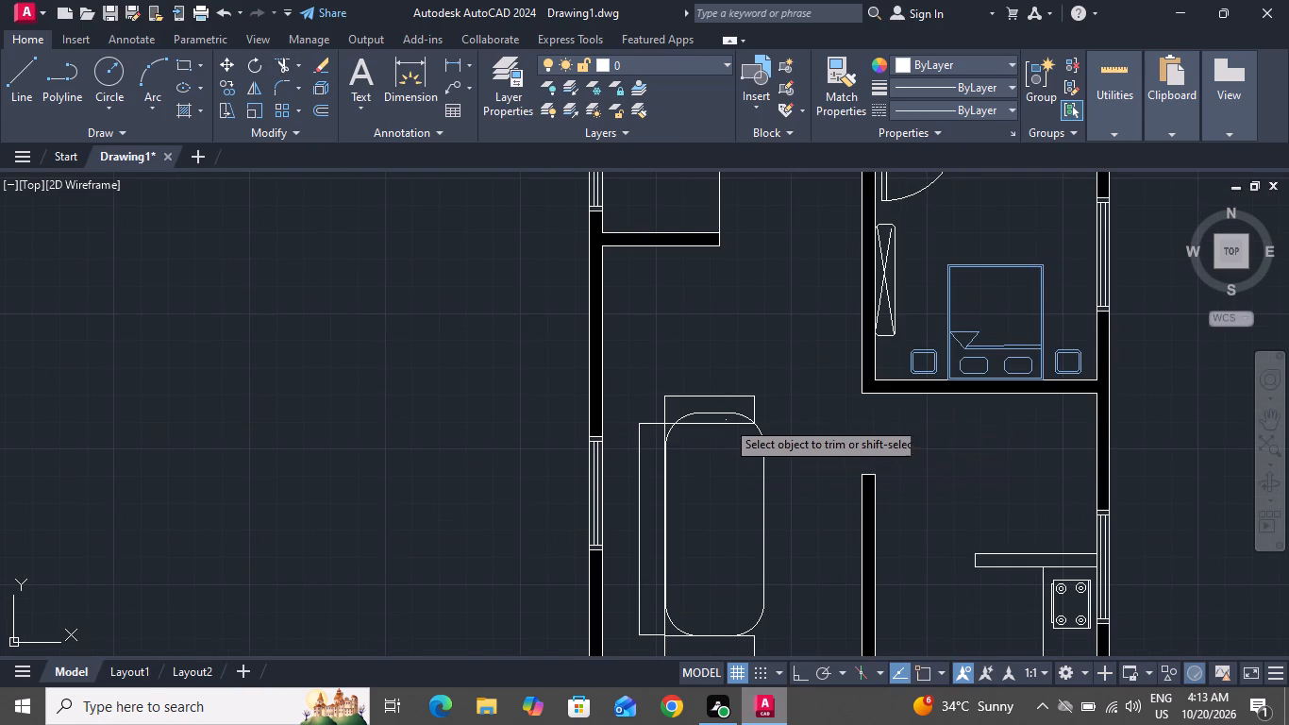
left_click(713, 437)
scroll(624, 408, "up", 2)
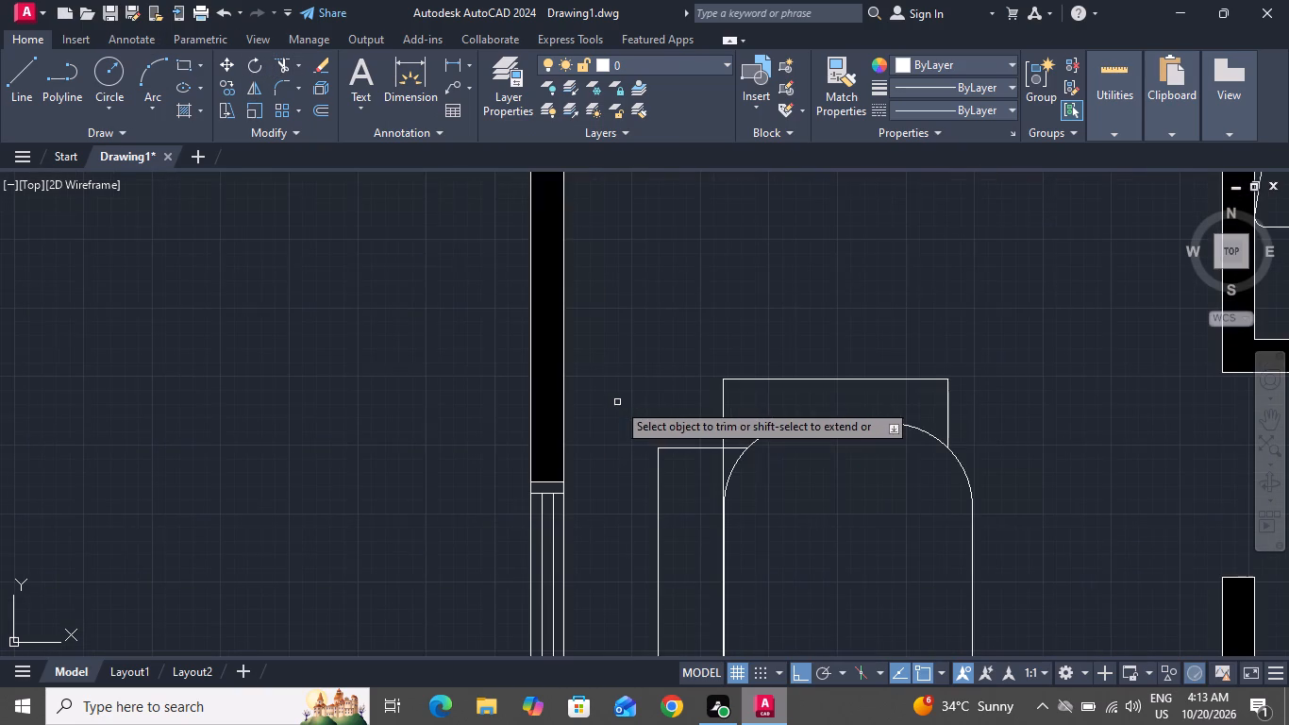
left_click(732, 448)
scroll(770, 414, "down", 2)
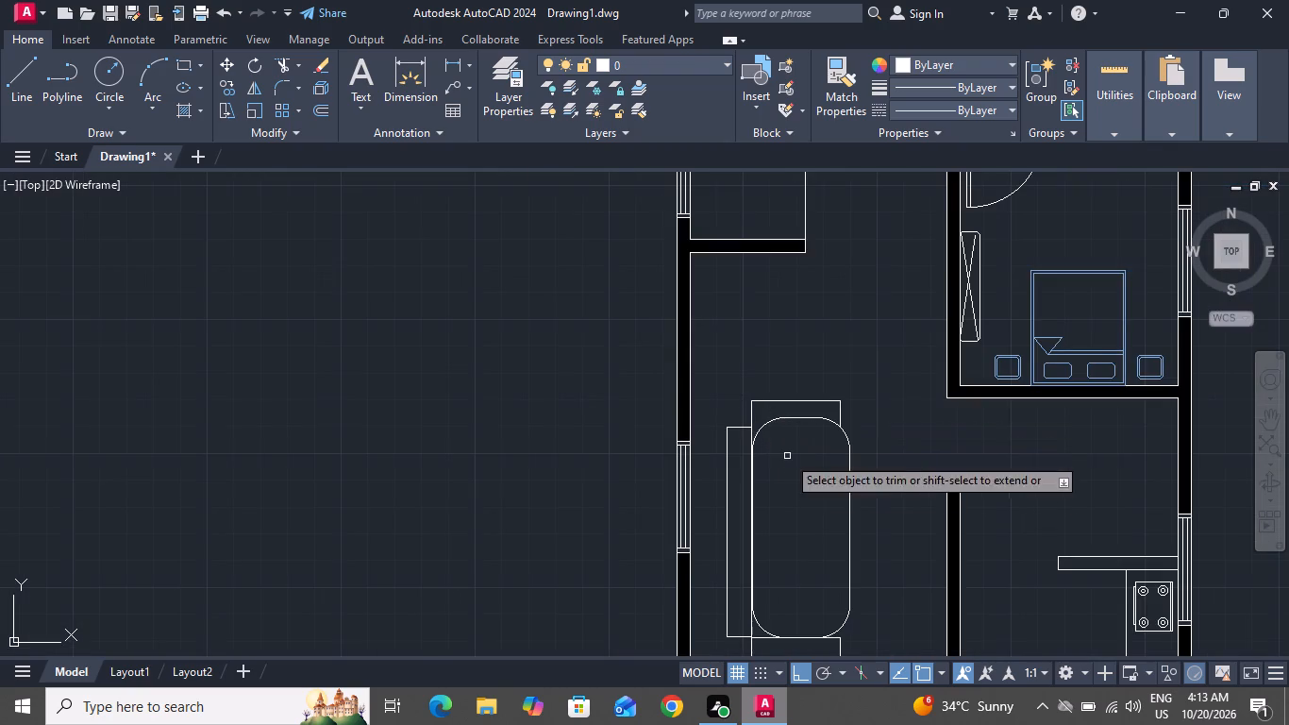
scroll(796, 480, "down", 2)
scroll(786, 546, "up", 3)
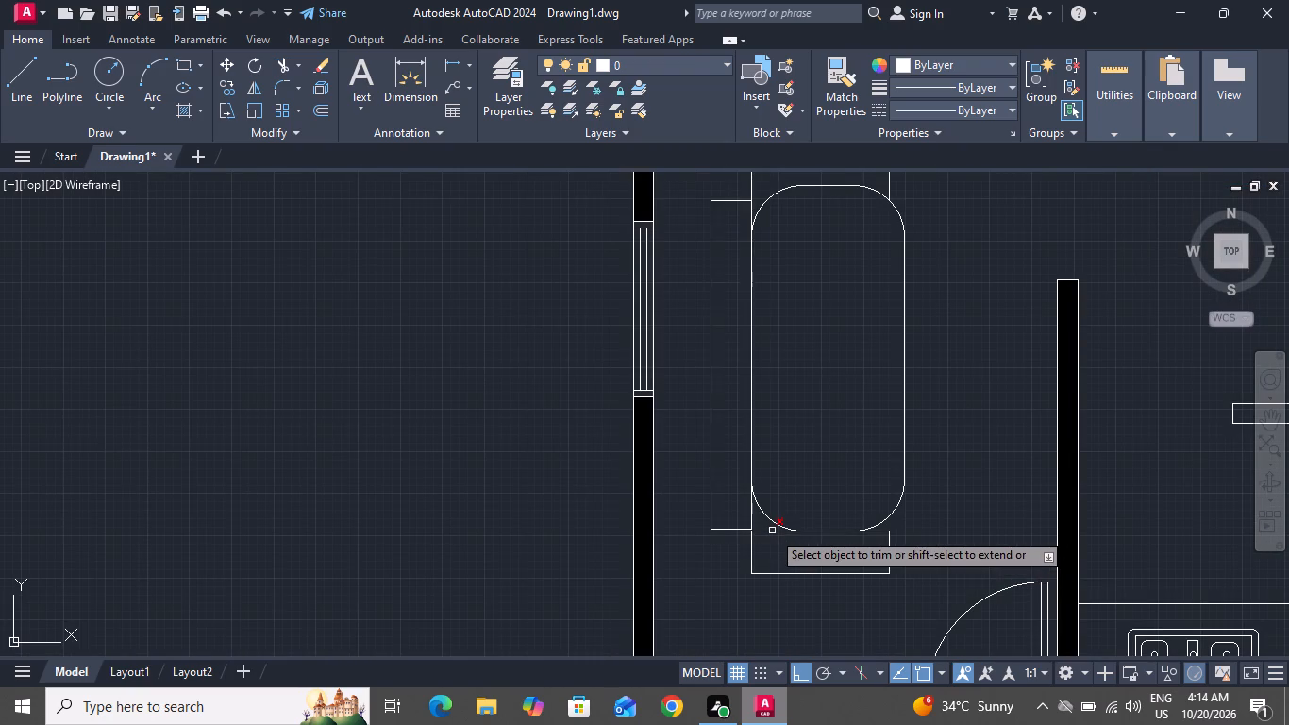
left_click(772, 531)
scroll(749, 547, "down", 1)
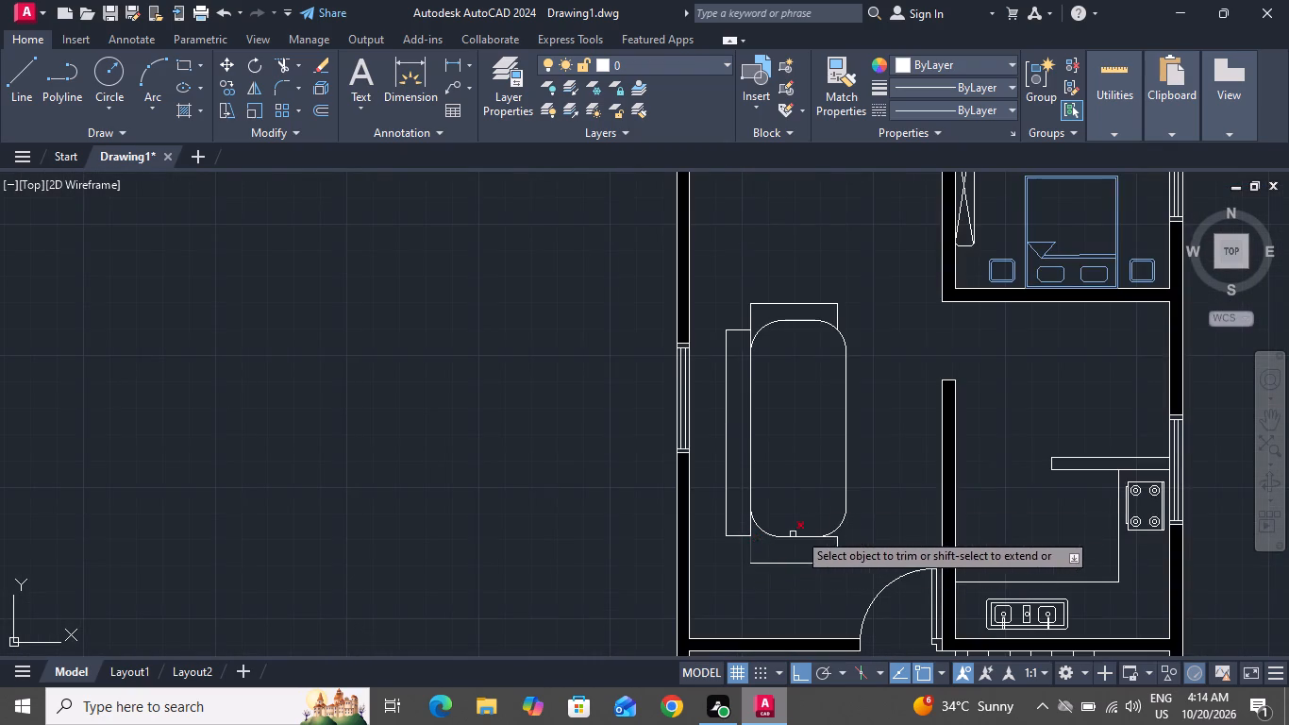
scroll(840, 460, "down", 1)
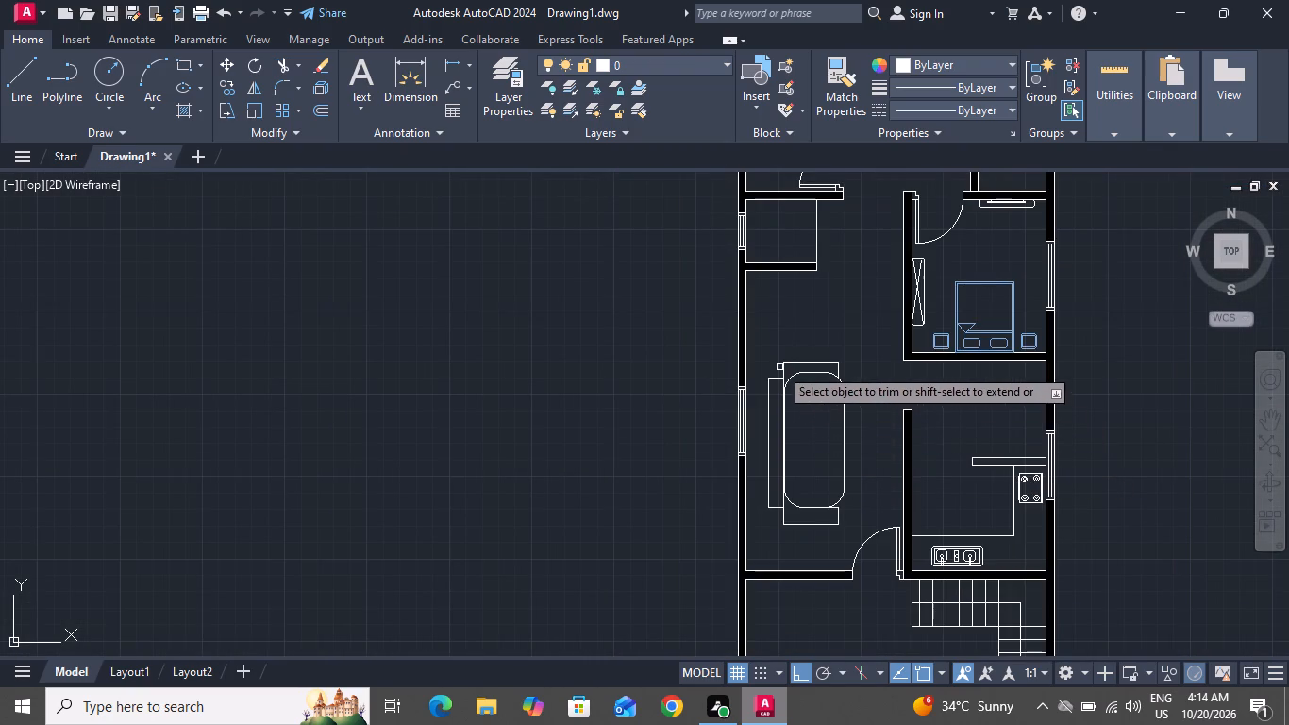
scroll(779, 367, "up", 2)
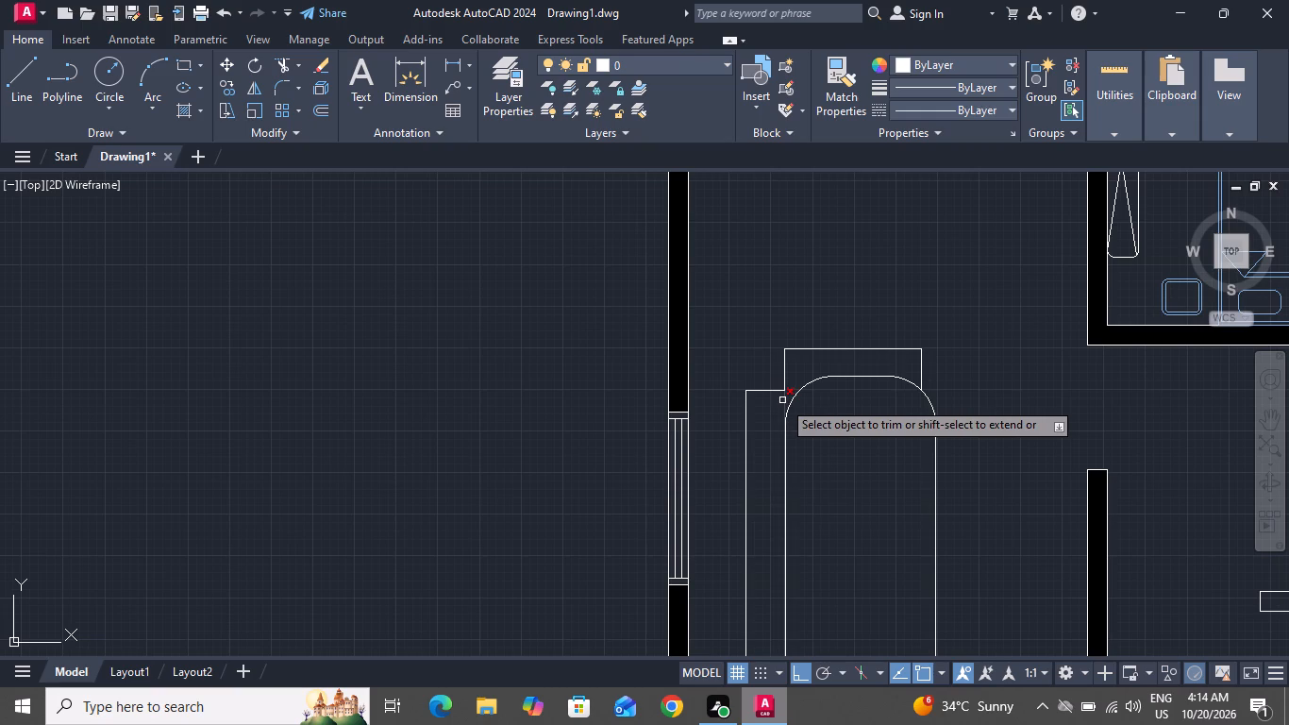
left_click(782, 399)
scroll(809, 436, "down", 3)
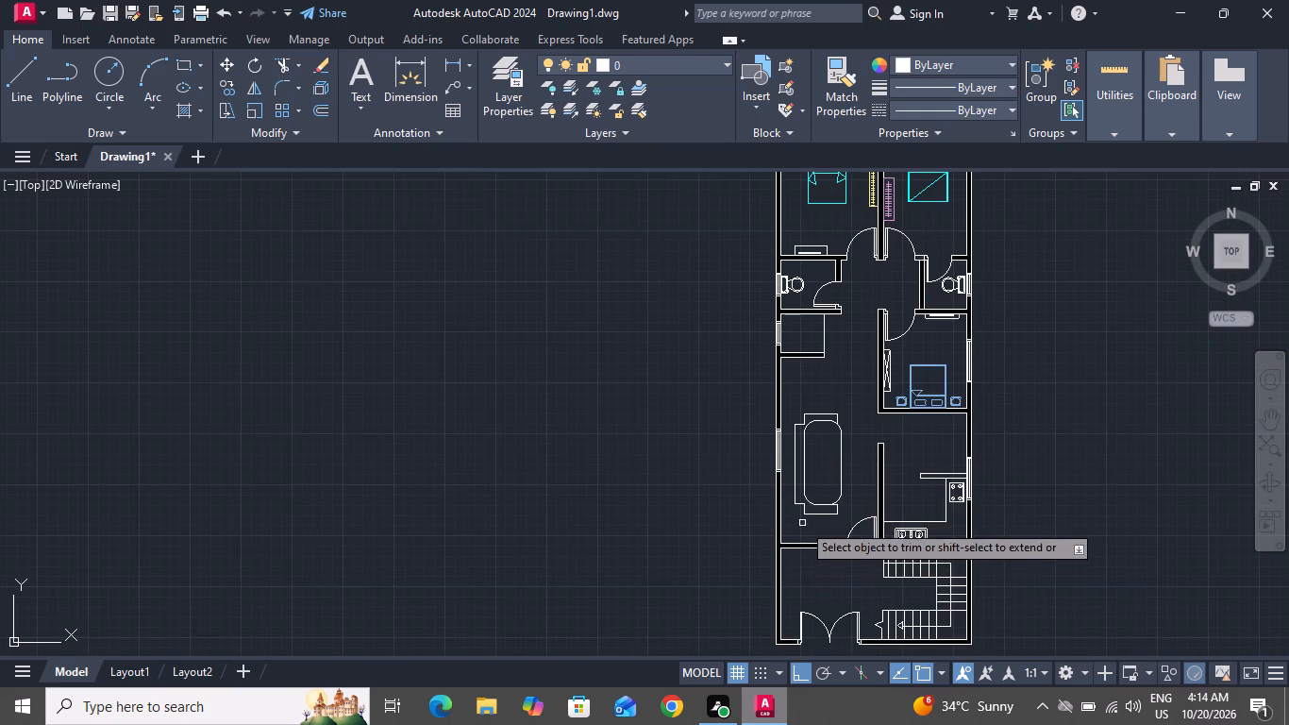
scroll(803, 515, "up", 3)
scroll(806, 507, "down", 2)
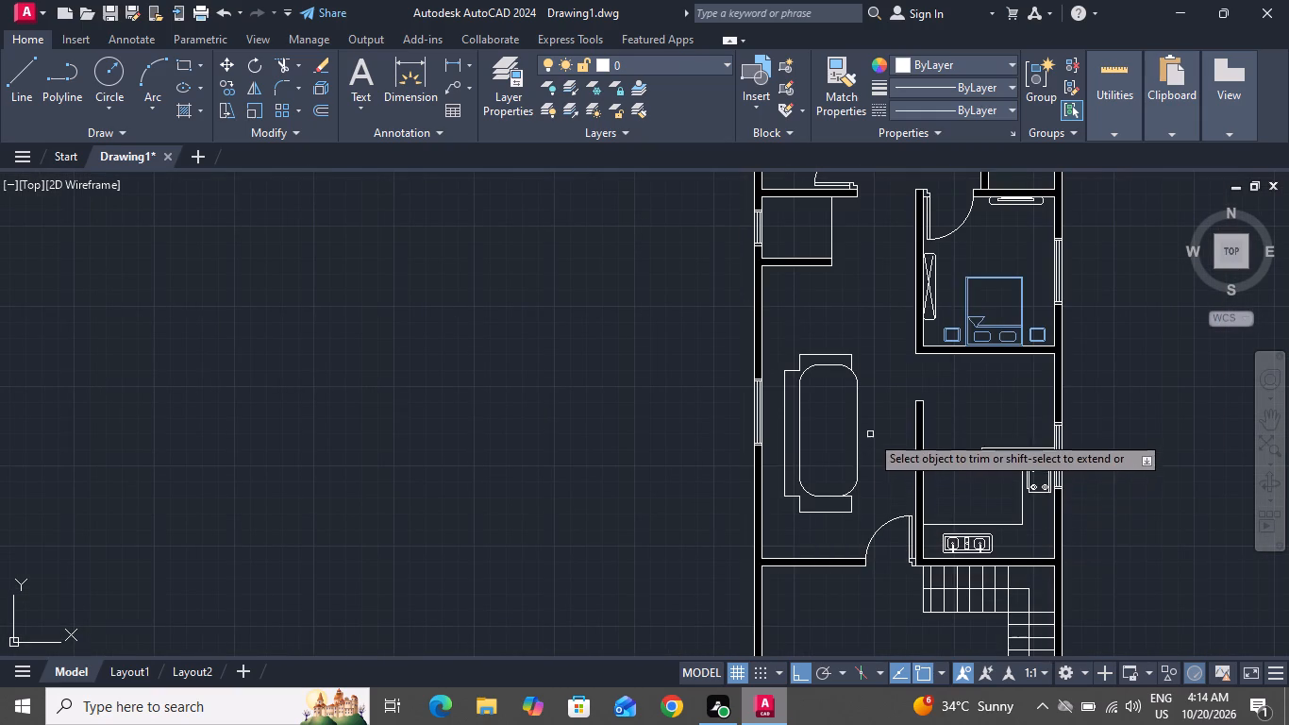
right_click(879, 424)
left_click(914, 455)
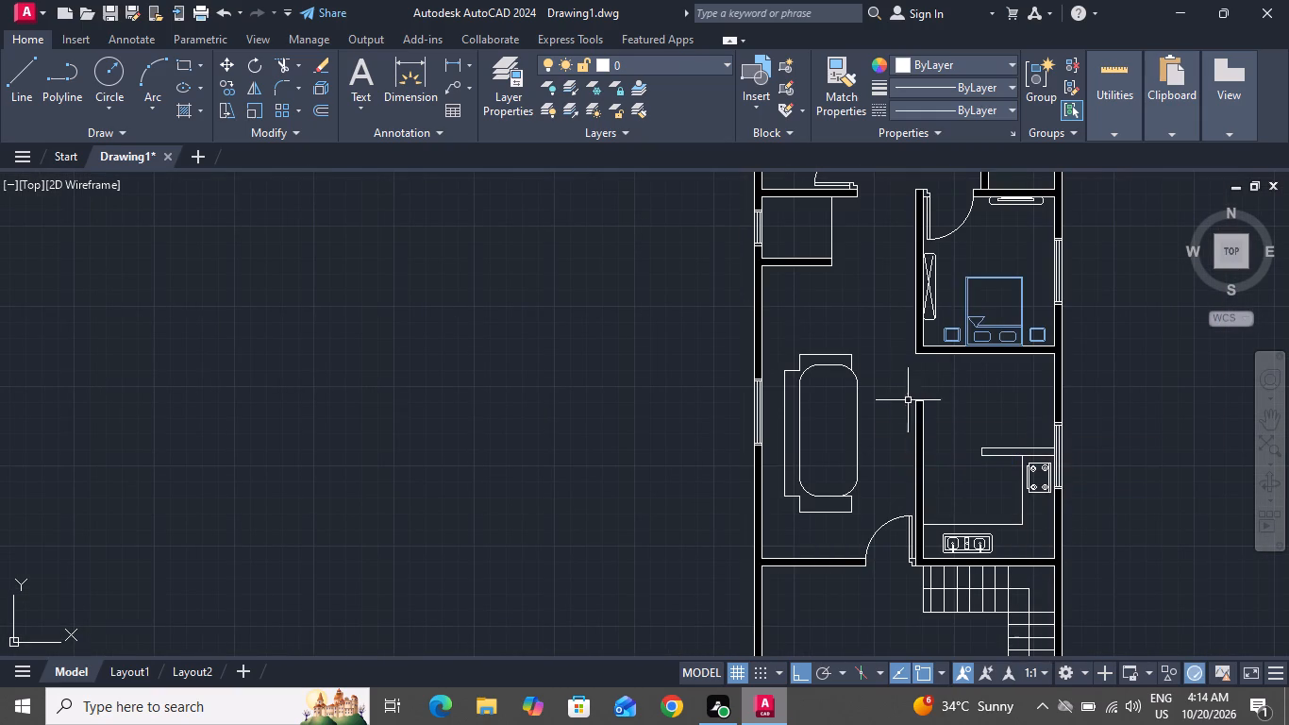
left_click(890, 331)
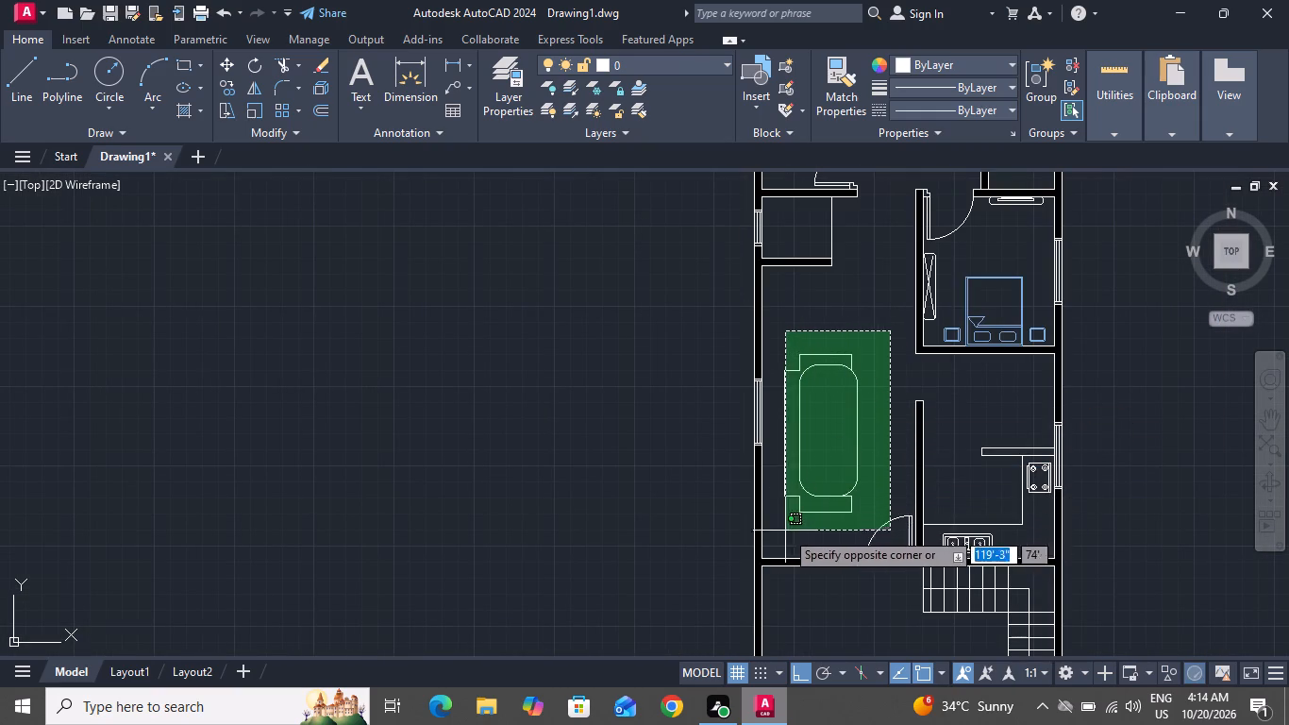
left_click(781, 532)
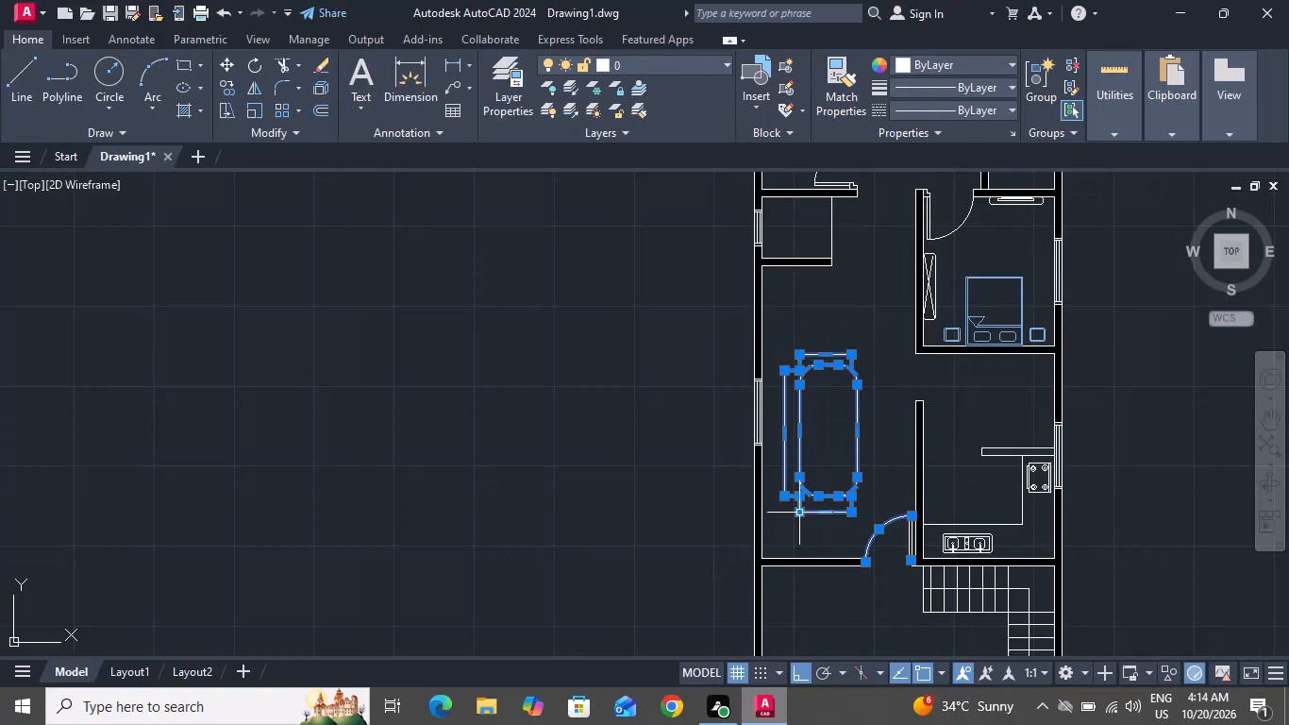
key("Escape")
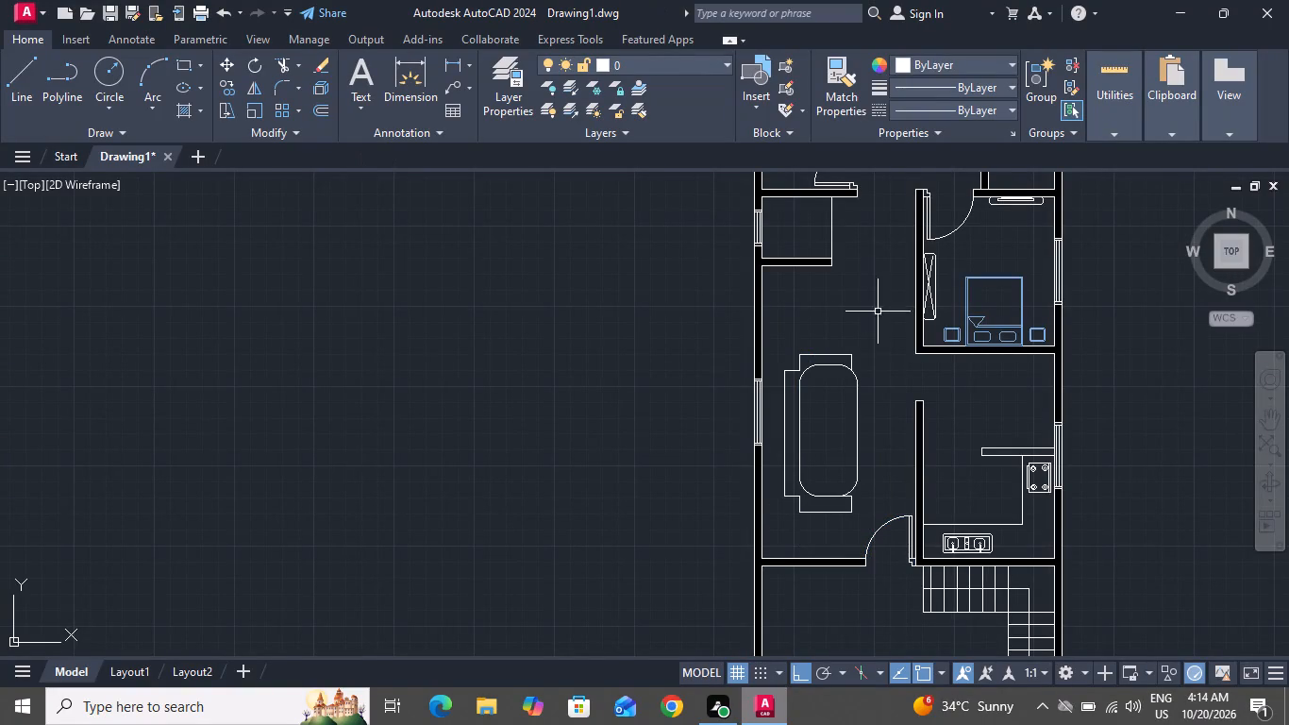
Scale the whole sofa-like outline down to less than half its size about a base point near its centre.
left_click(878, 335)
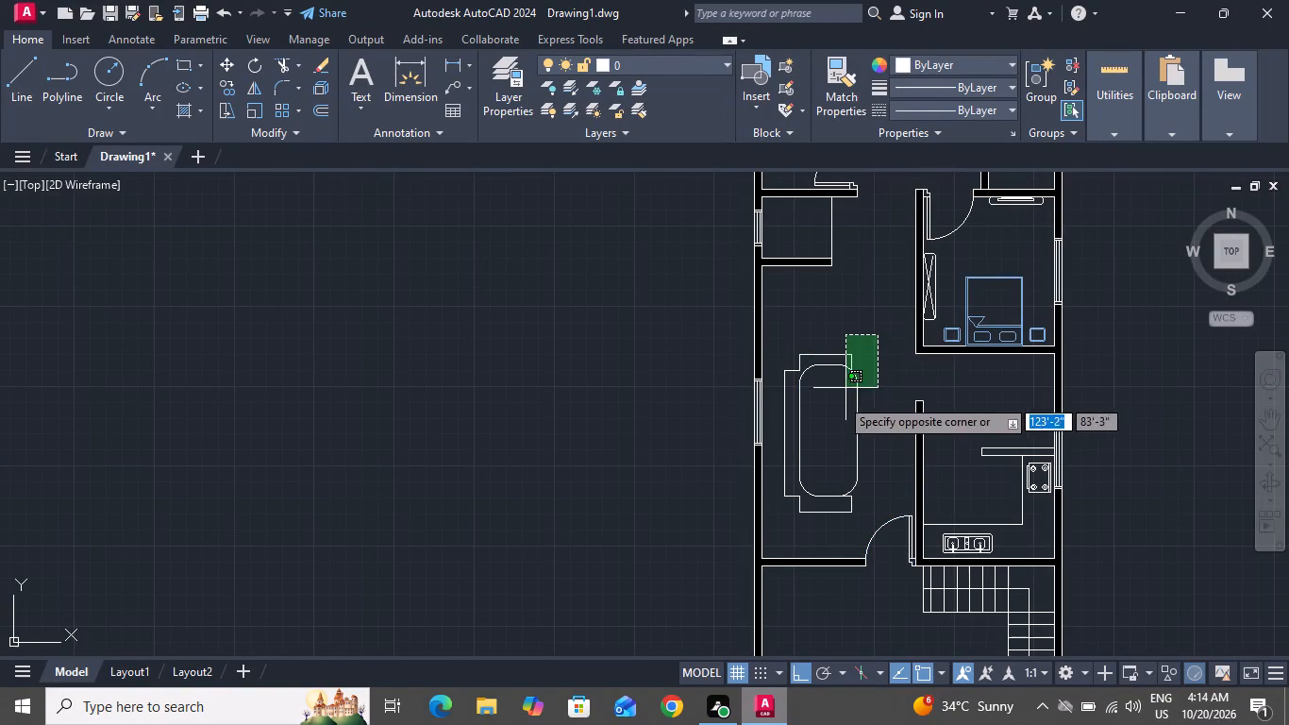
left_click(777, 517)
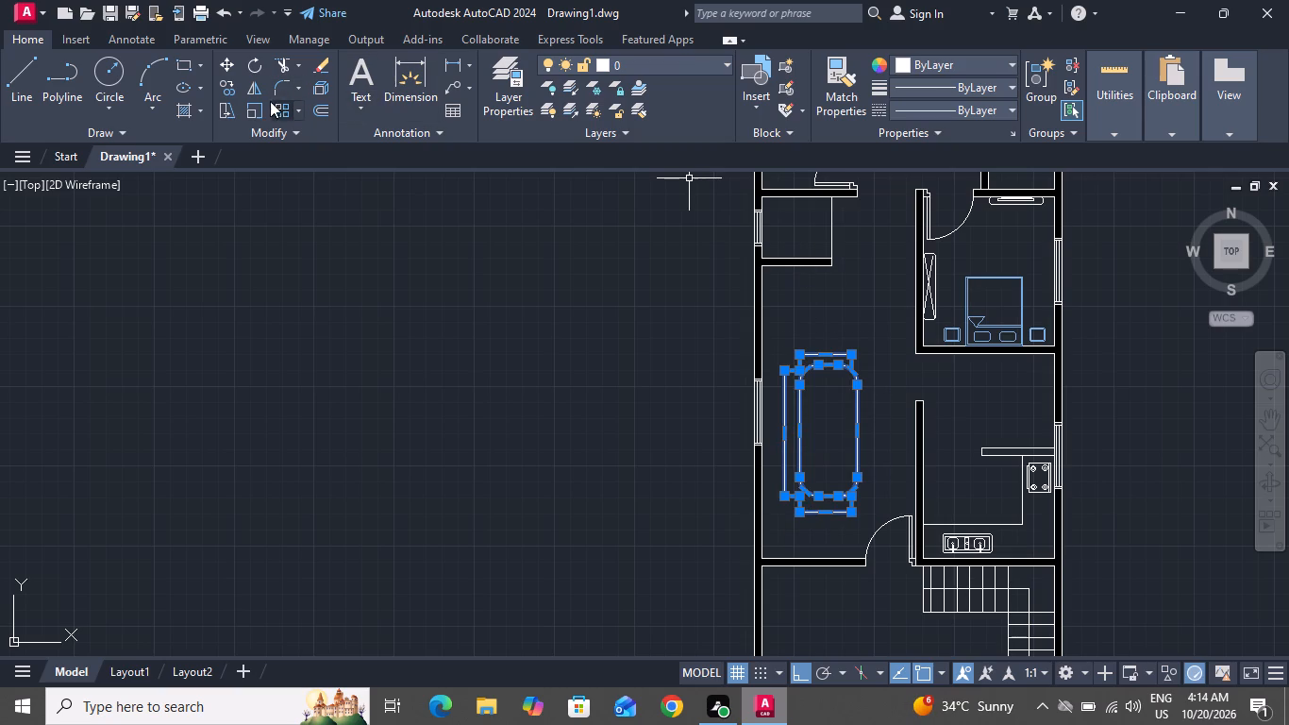
left_click(261, 104)
left_click(842, 434)
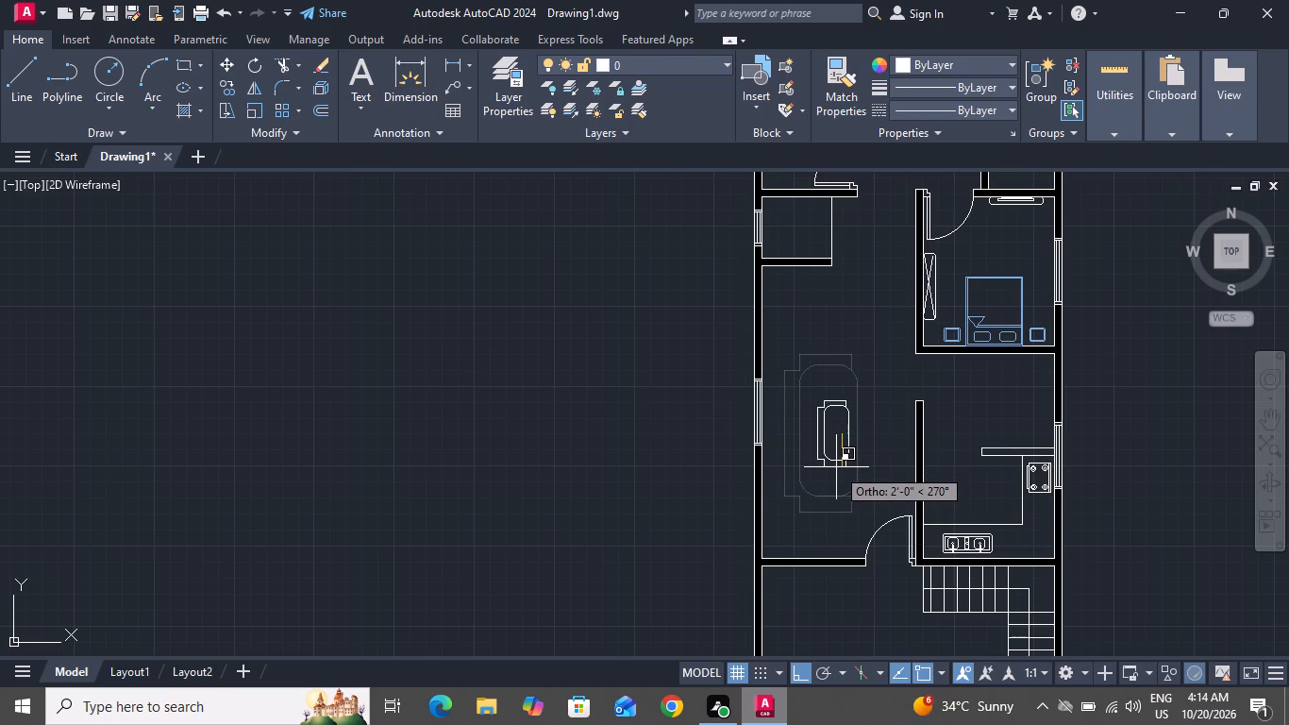
left_click(838, 467)
Move the sofa outline horizontally toward the exterior wall, placing it just in front of the living-area window.
left_click(882, 388)
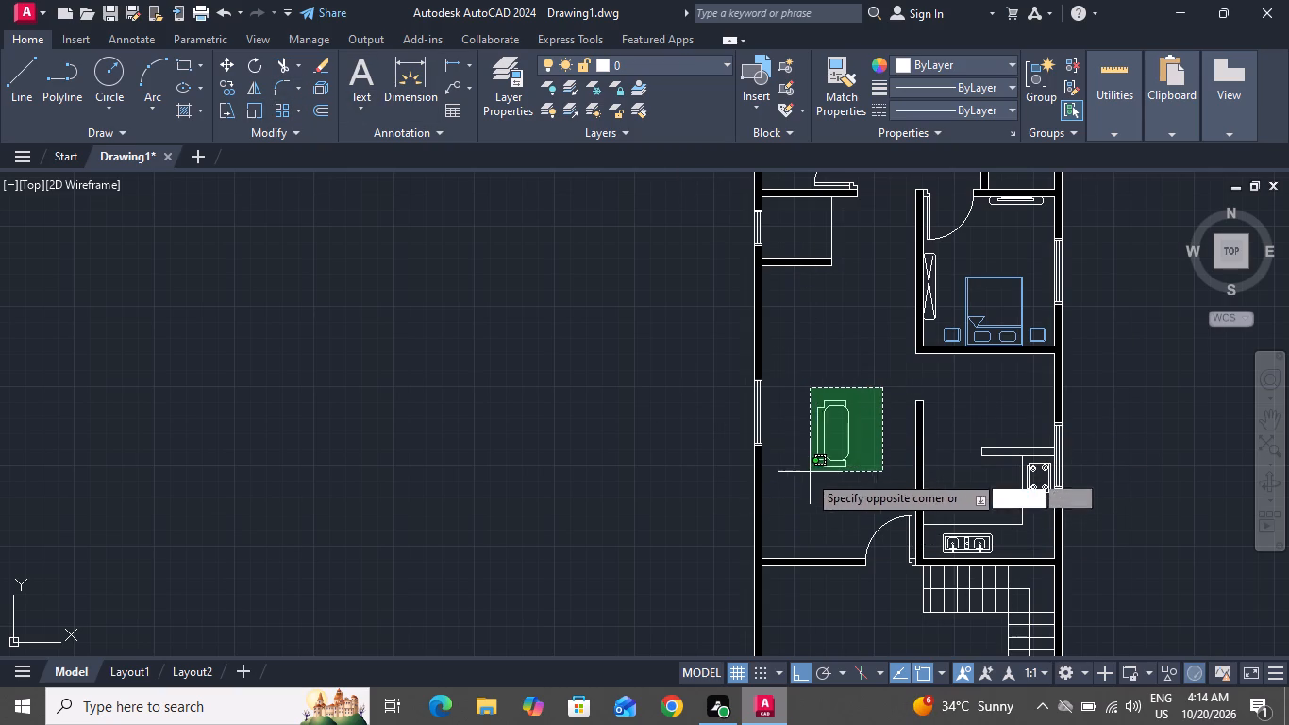
left_click(801, 482)
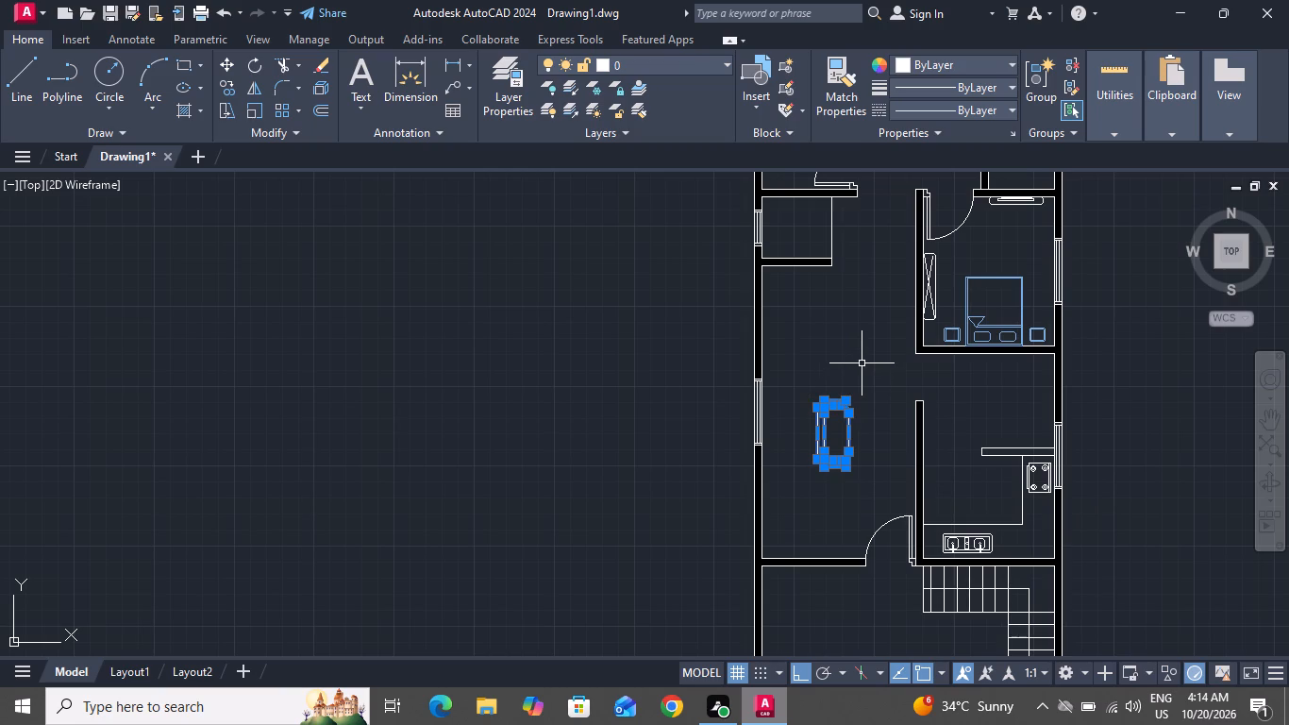
left_click(230, 64)
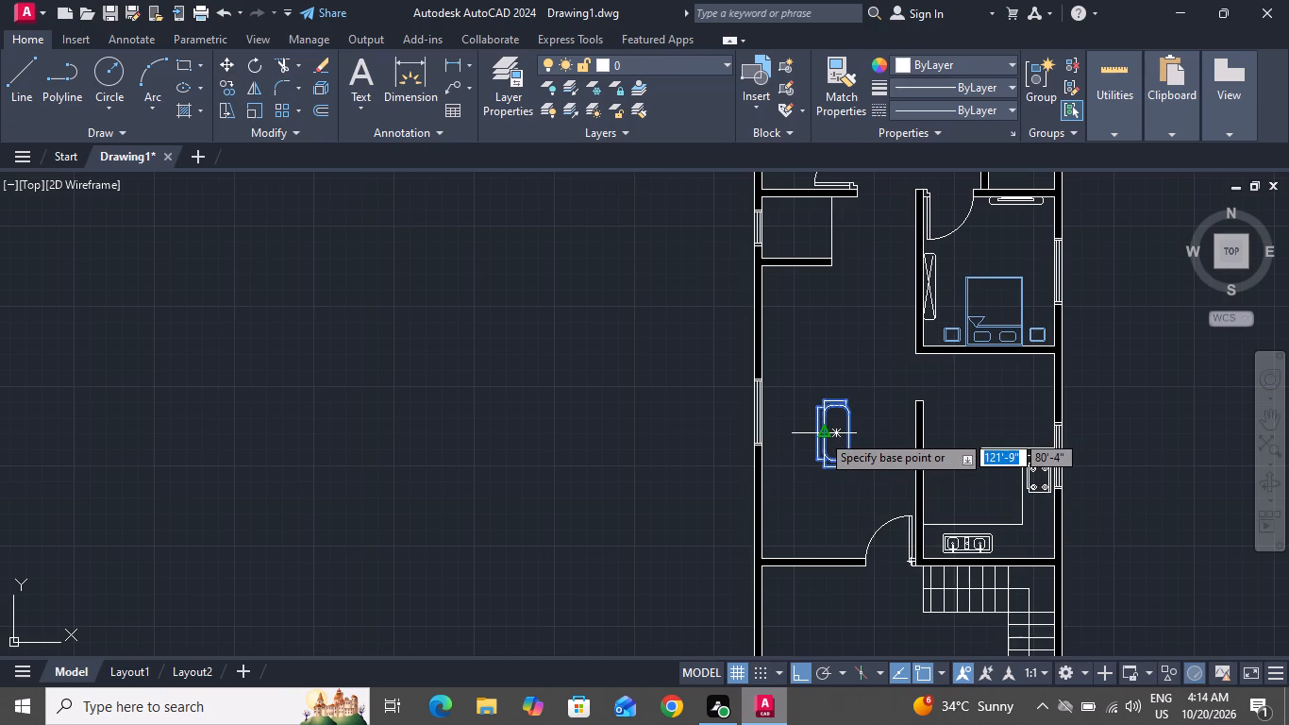
left_click(817, 435)
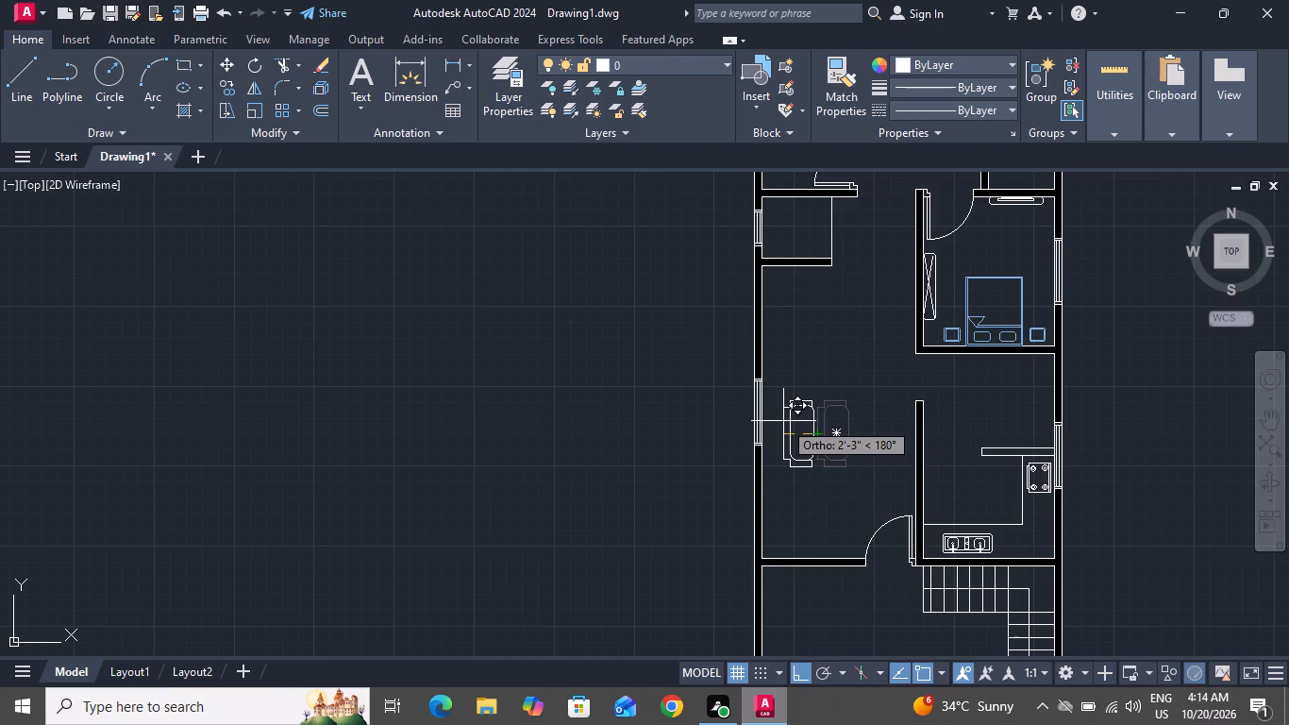
left_click(779, 422)
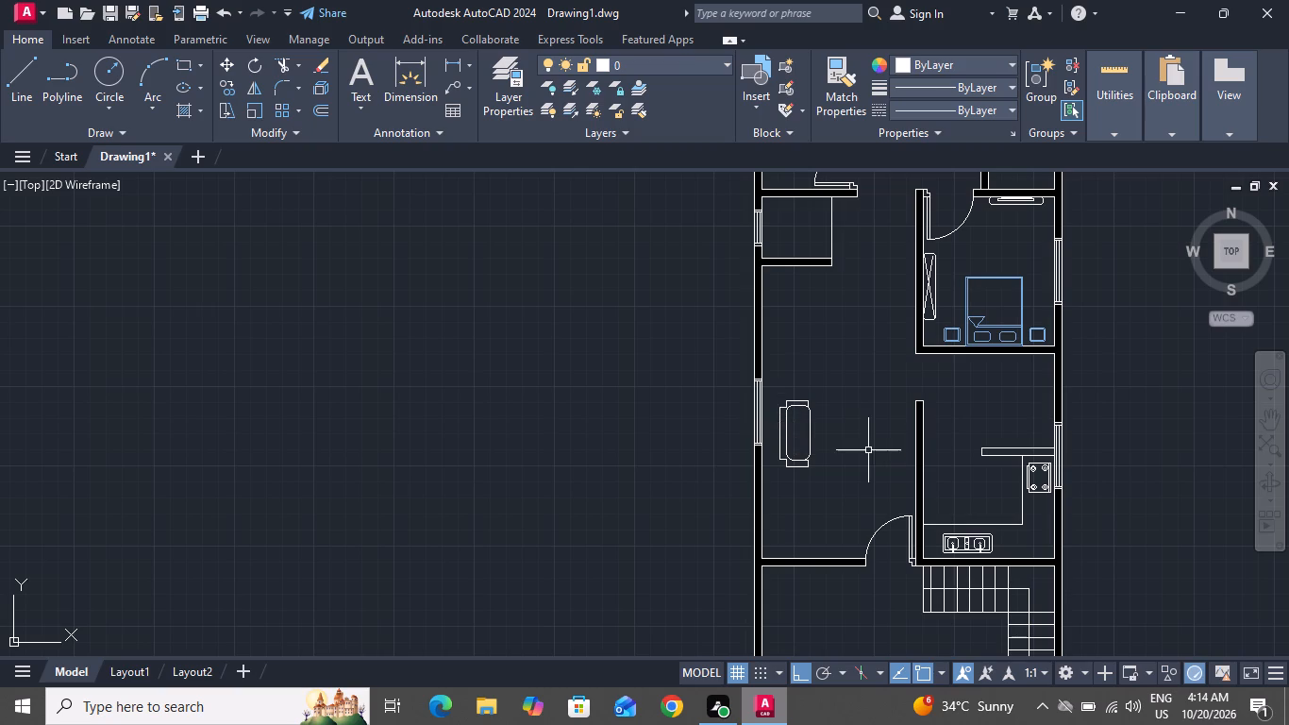
Draw two horizontal lines about 1'-7" long across the sofa's rounded seat, dividing it into three roughly equal cushions.
scroll(845, 440, "up", 1)
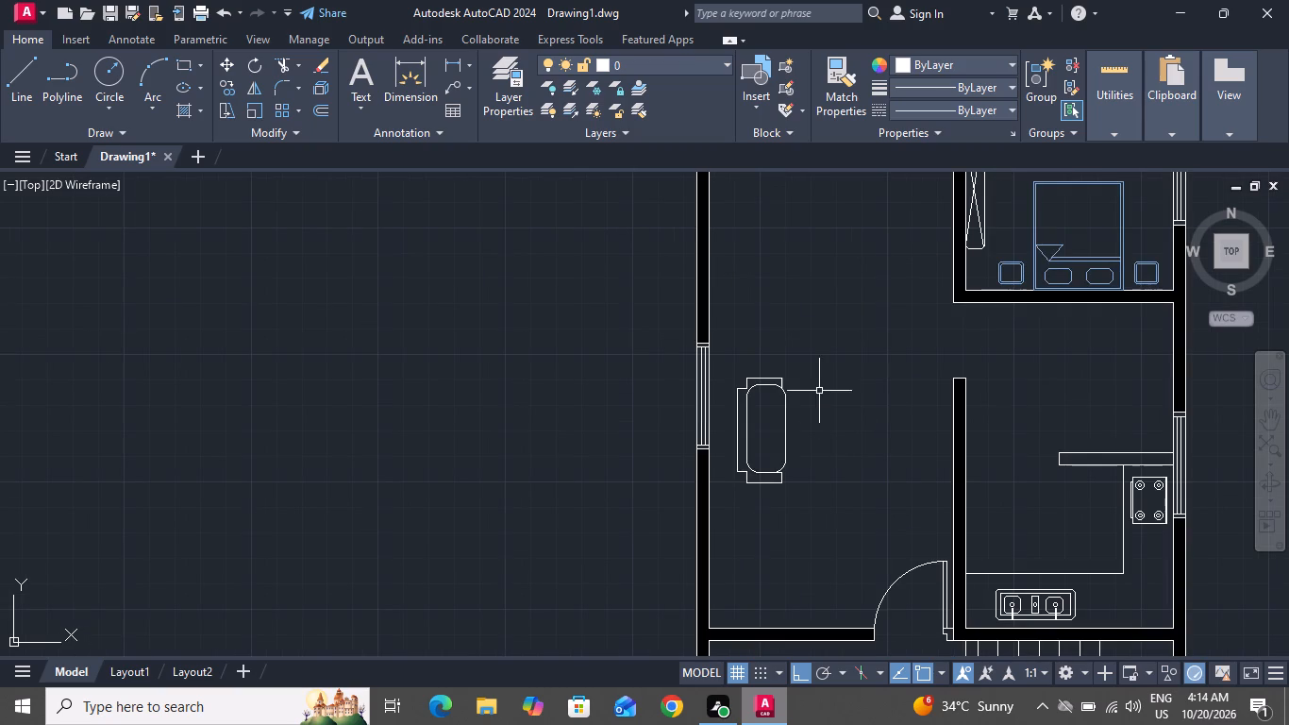
left_click(32, 63)
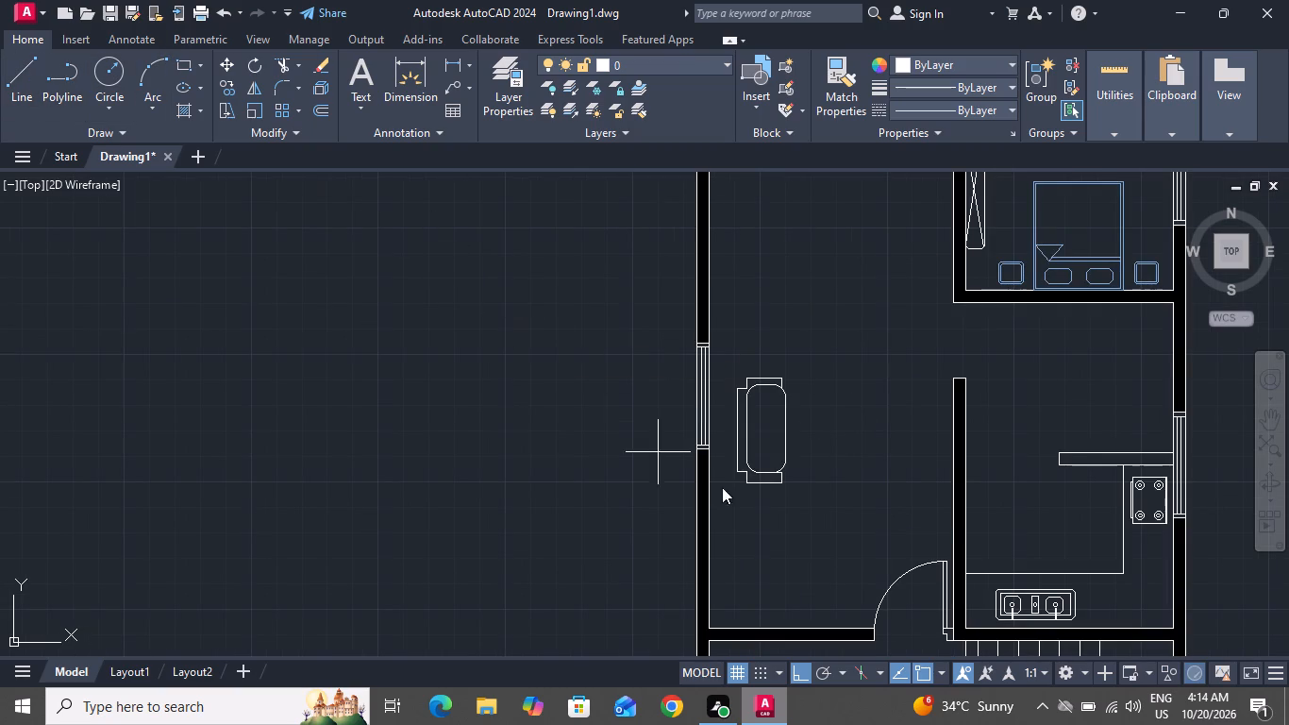
scroll(754, 412, "up", 2)
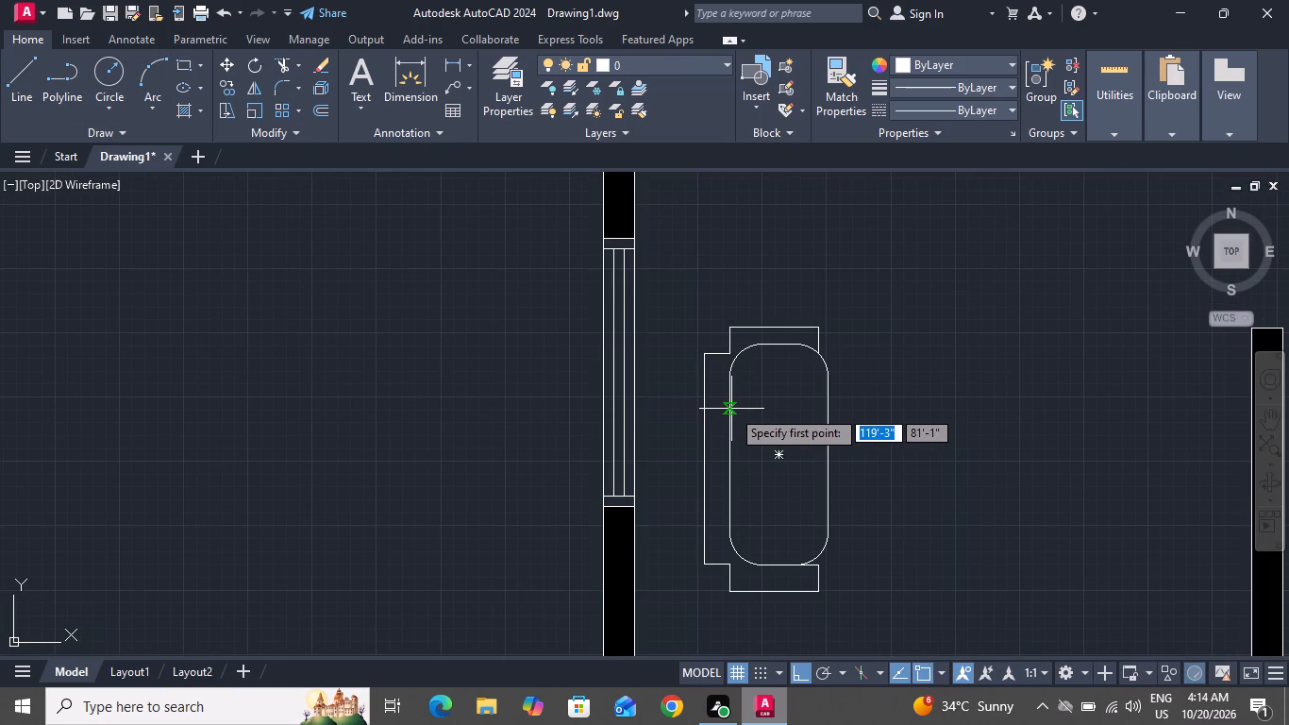
left_click(729, 418)
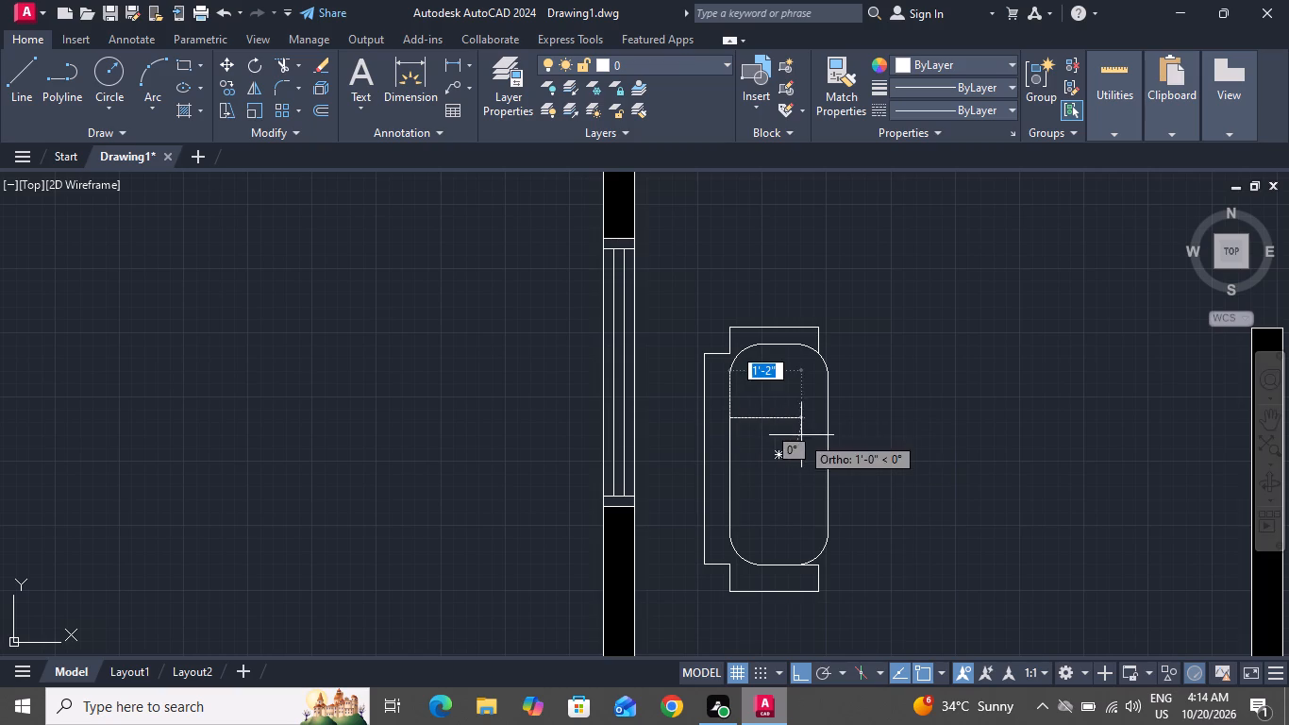
left_click(833, 421)
right_click(833, 423)
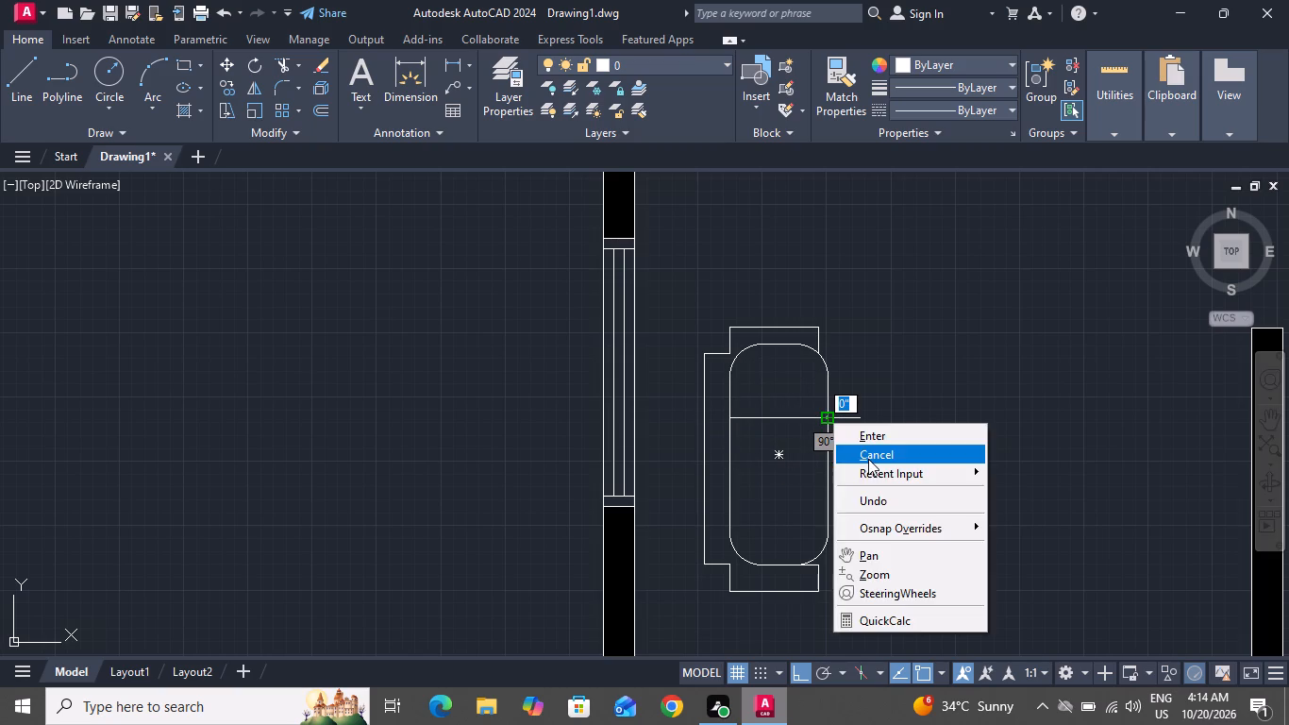
left_click(869, 459)
left_click(20, 62)
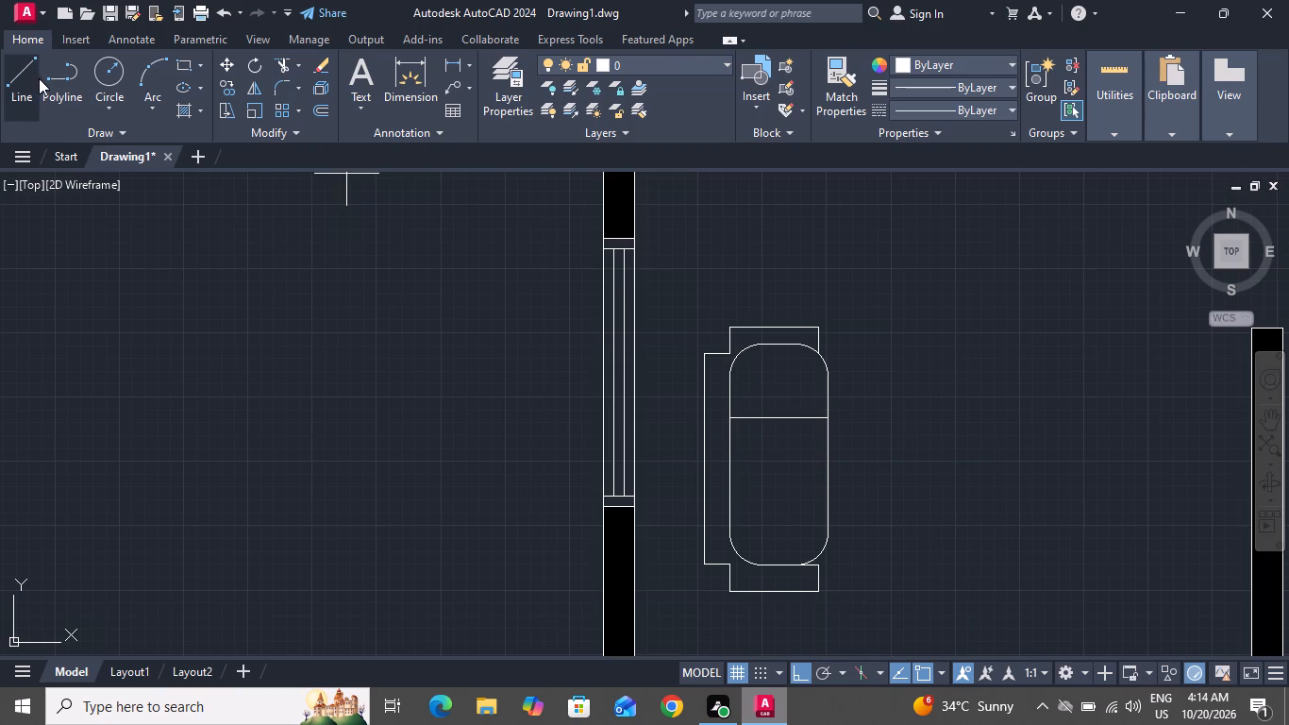
left_click(730, 494)
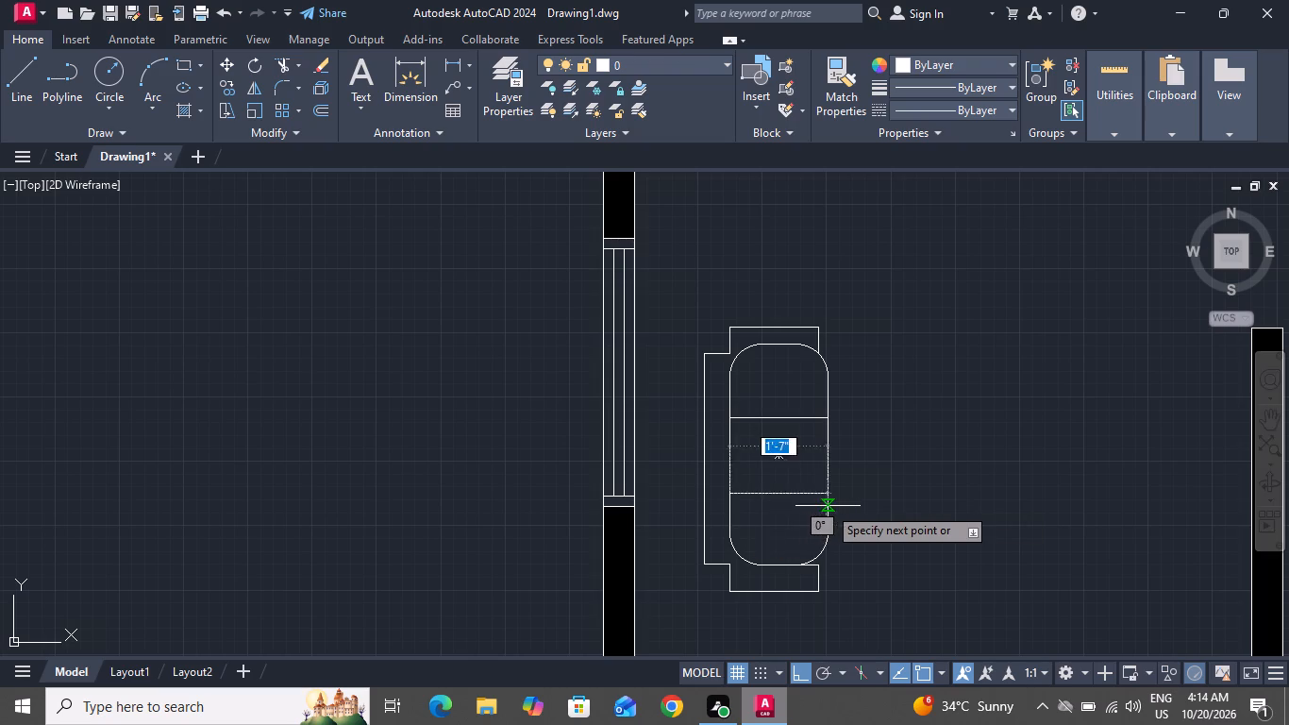
left_click(829, 500)
right_click(829, 500)
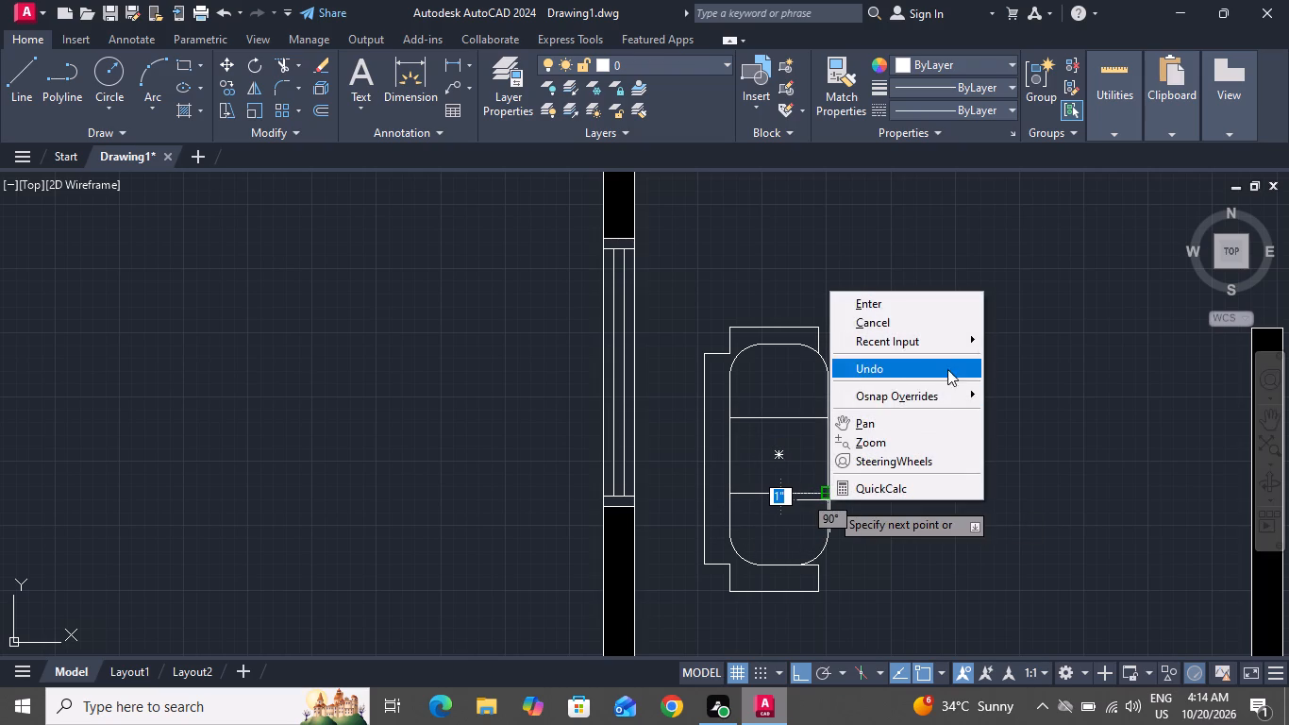
left_click(946, 325)
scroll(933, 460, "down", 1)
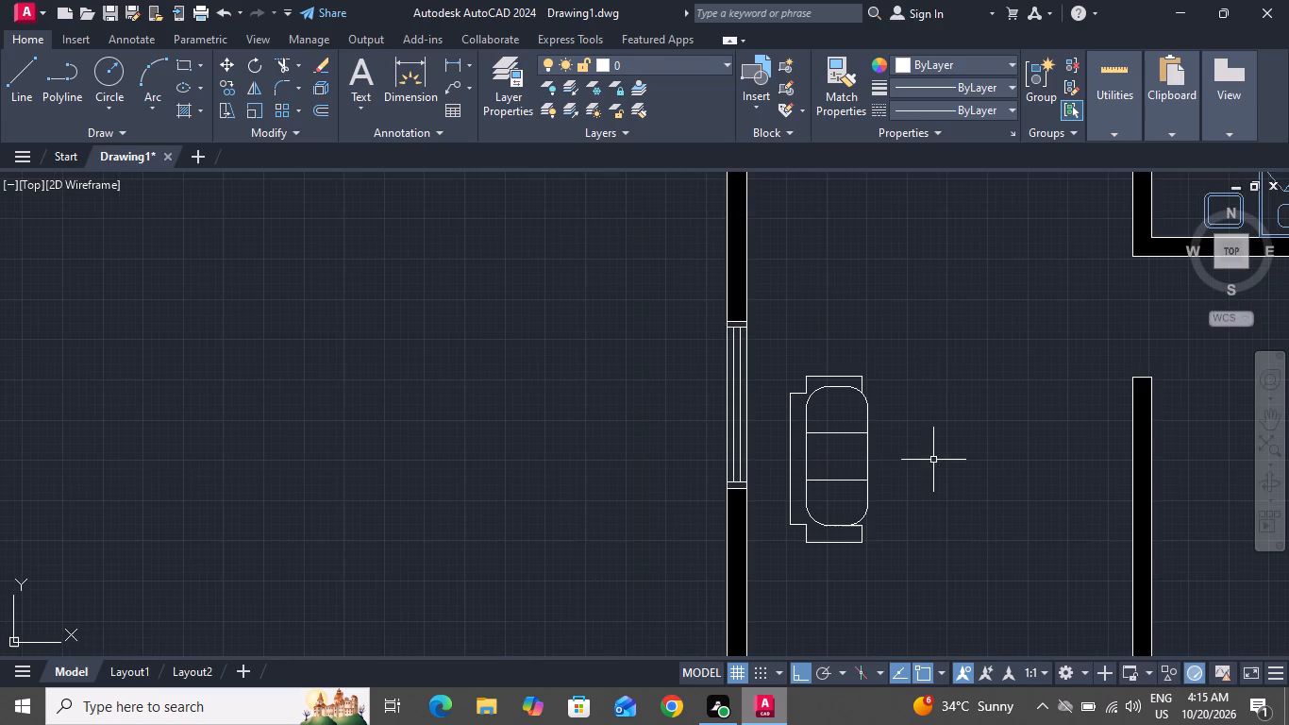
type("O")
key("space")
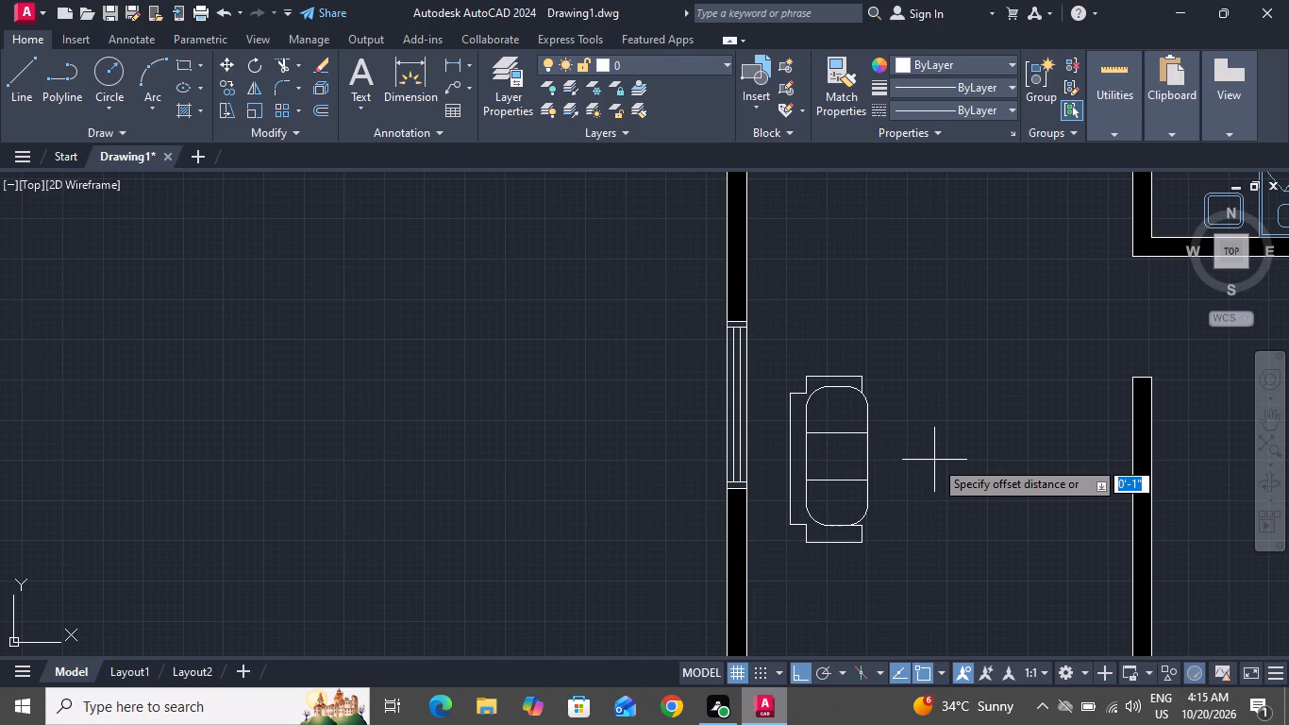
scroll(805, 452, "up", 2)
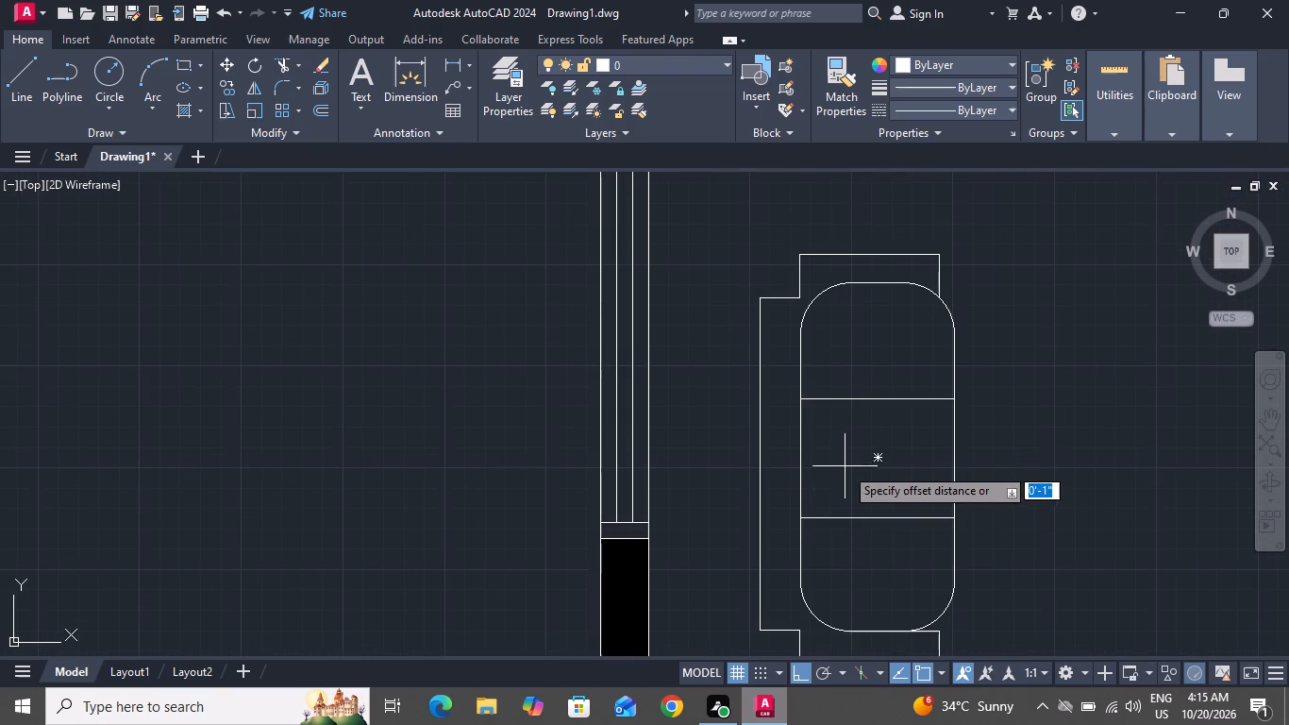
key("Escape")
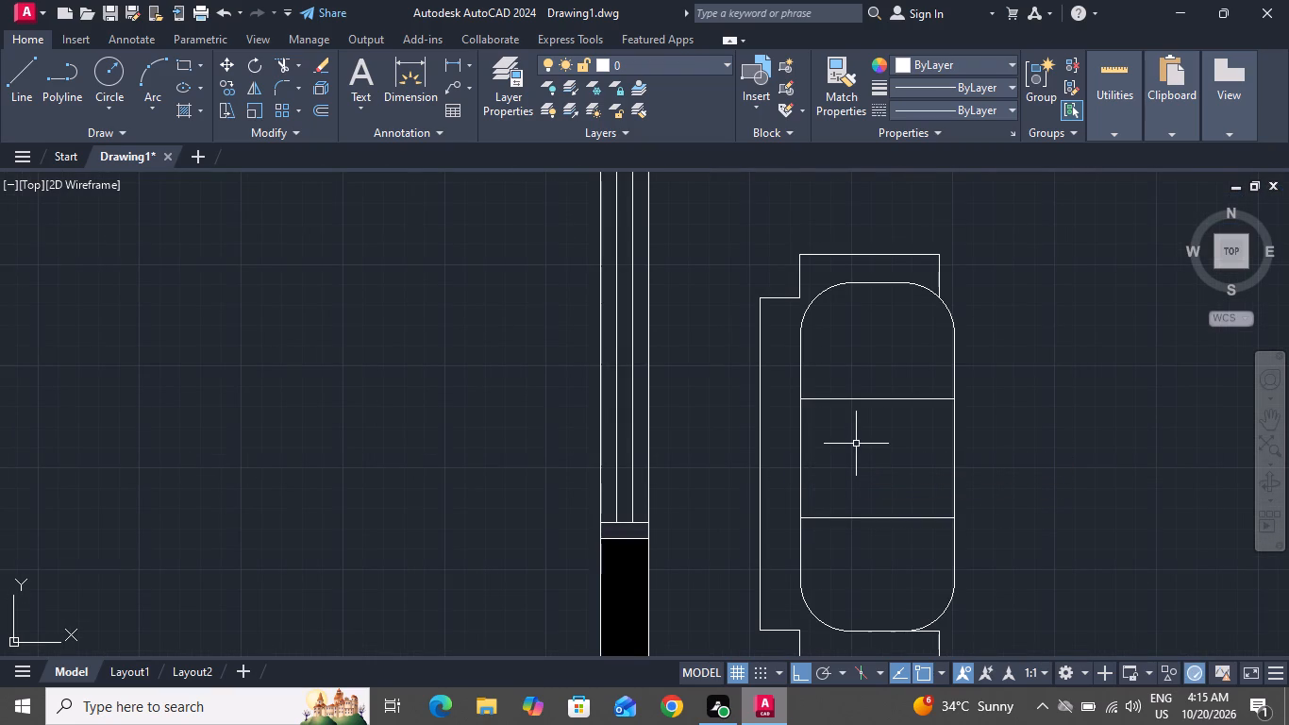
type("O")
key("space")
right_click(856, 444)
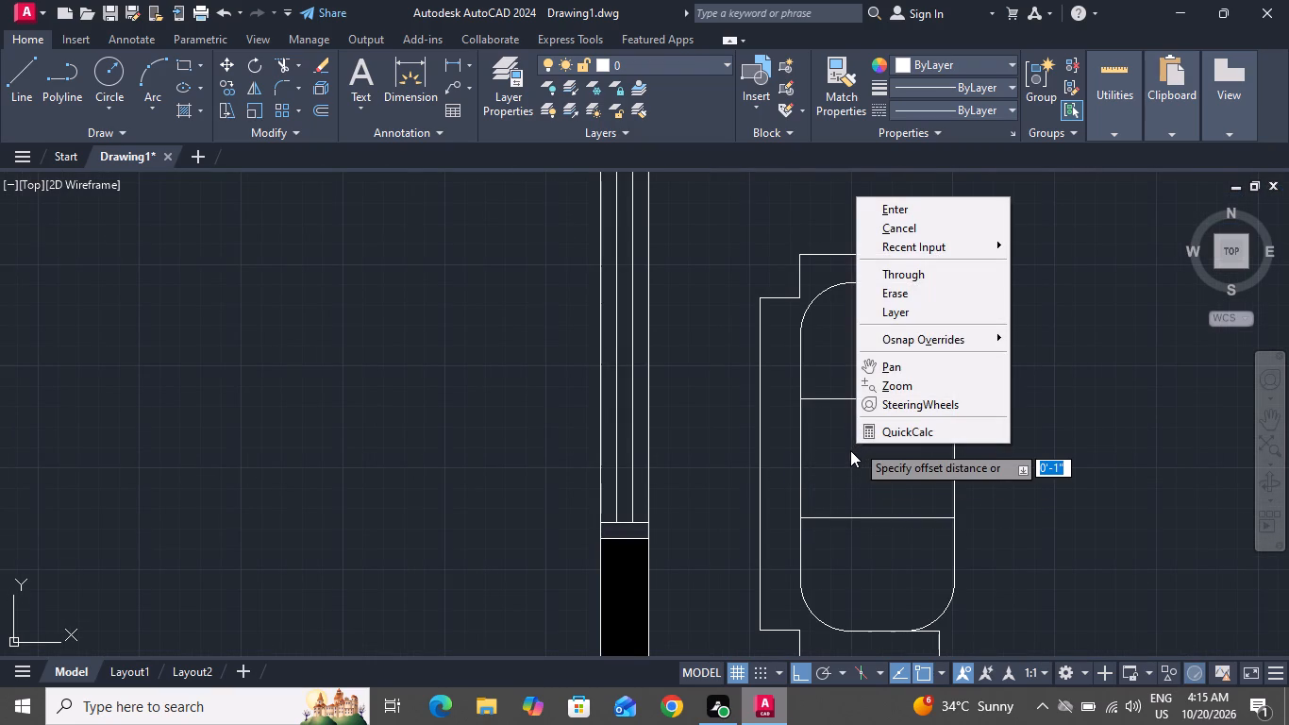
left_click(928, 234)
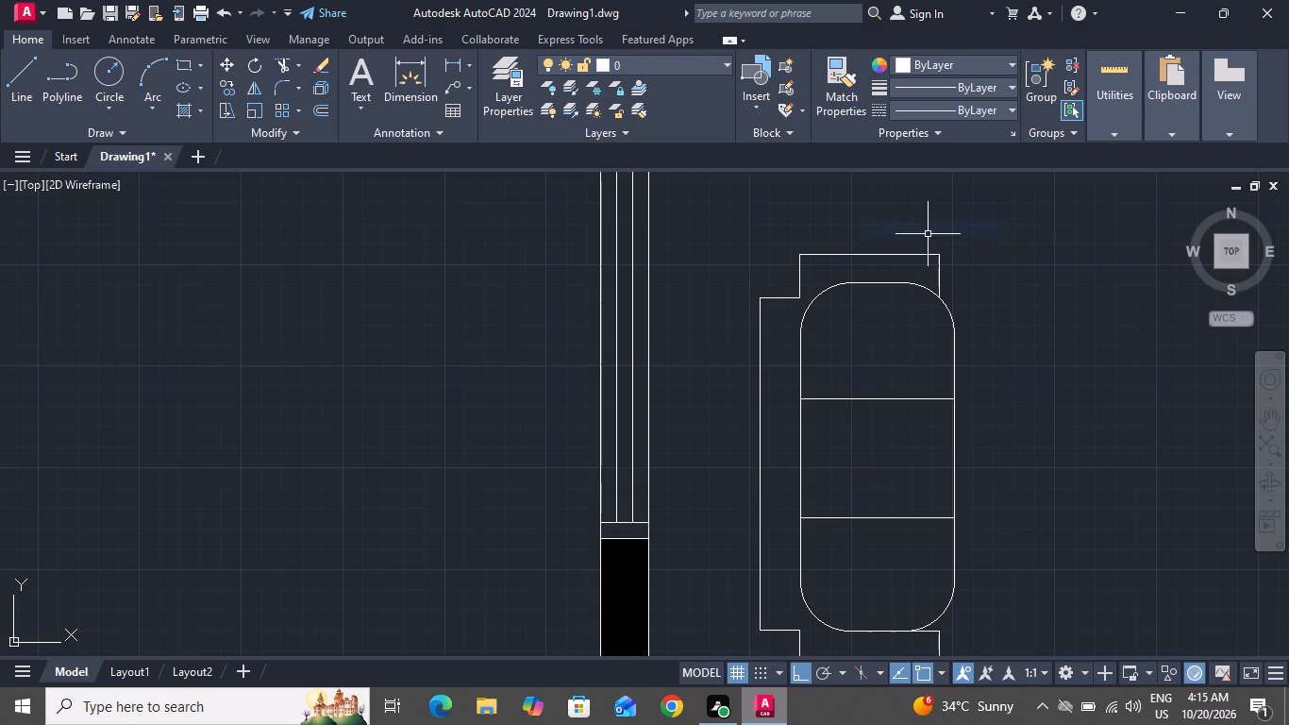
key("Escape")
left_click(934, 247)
Offset both cushion dividing lines downward by 1" to make double lines.
key("o")
key("space")
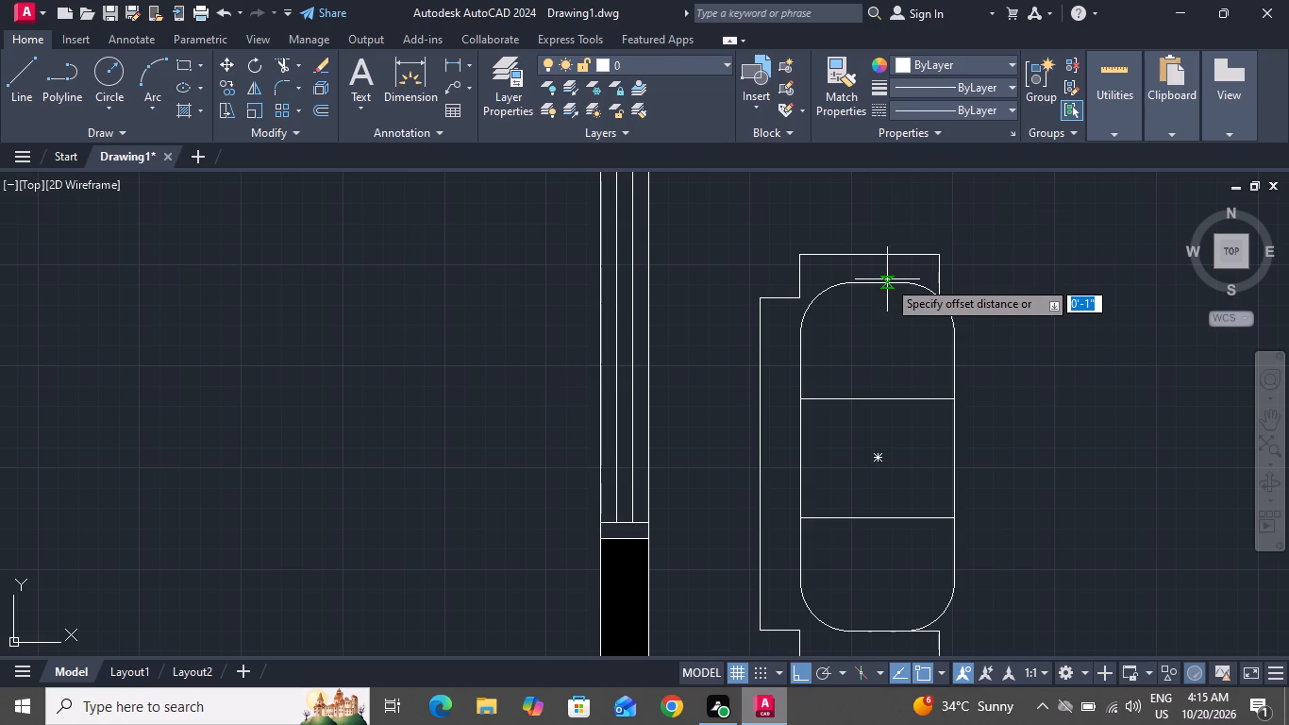
key("1")
key("shift+quotedbl")
key("Return")
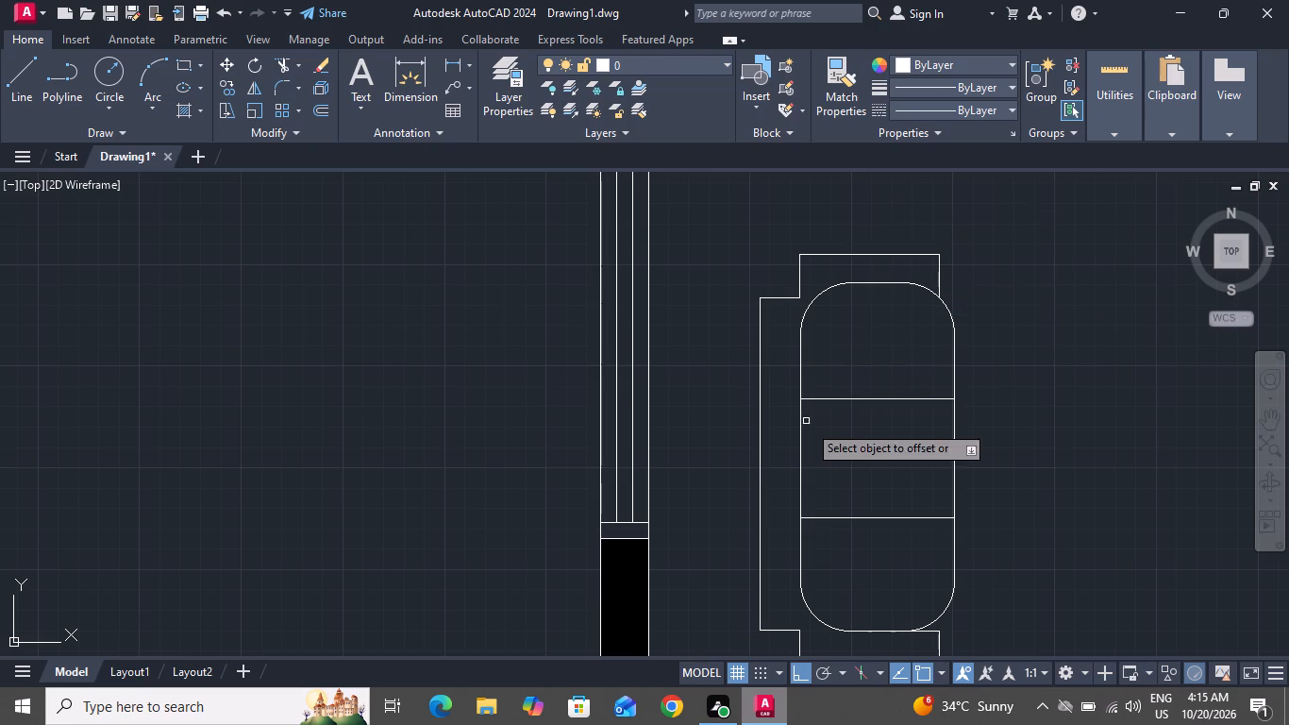
left_click(845, 399)
left_click(845, 411)
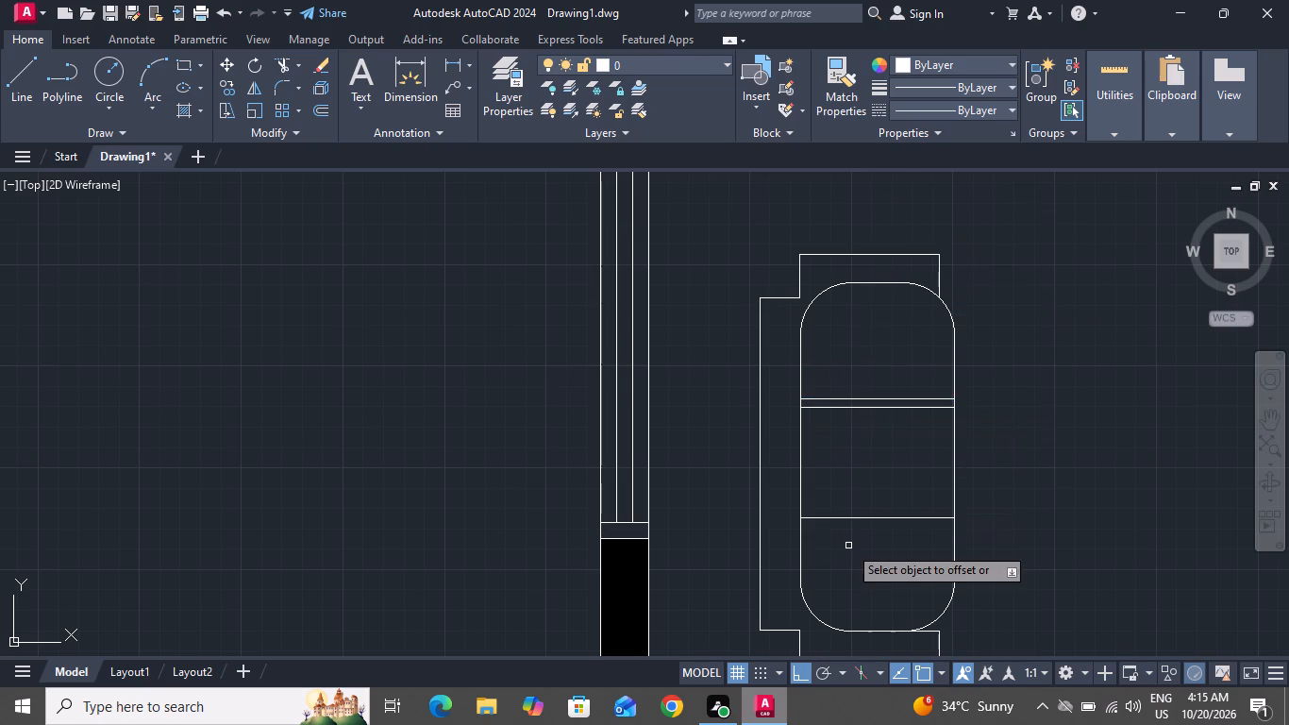
left_click_drag(858, 520, 855, 530)
left_click(845, 550)
scroll(1055, 465, "down", 2)
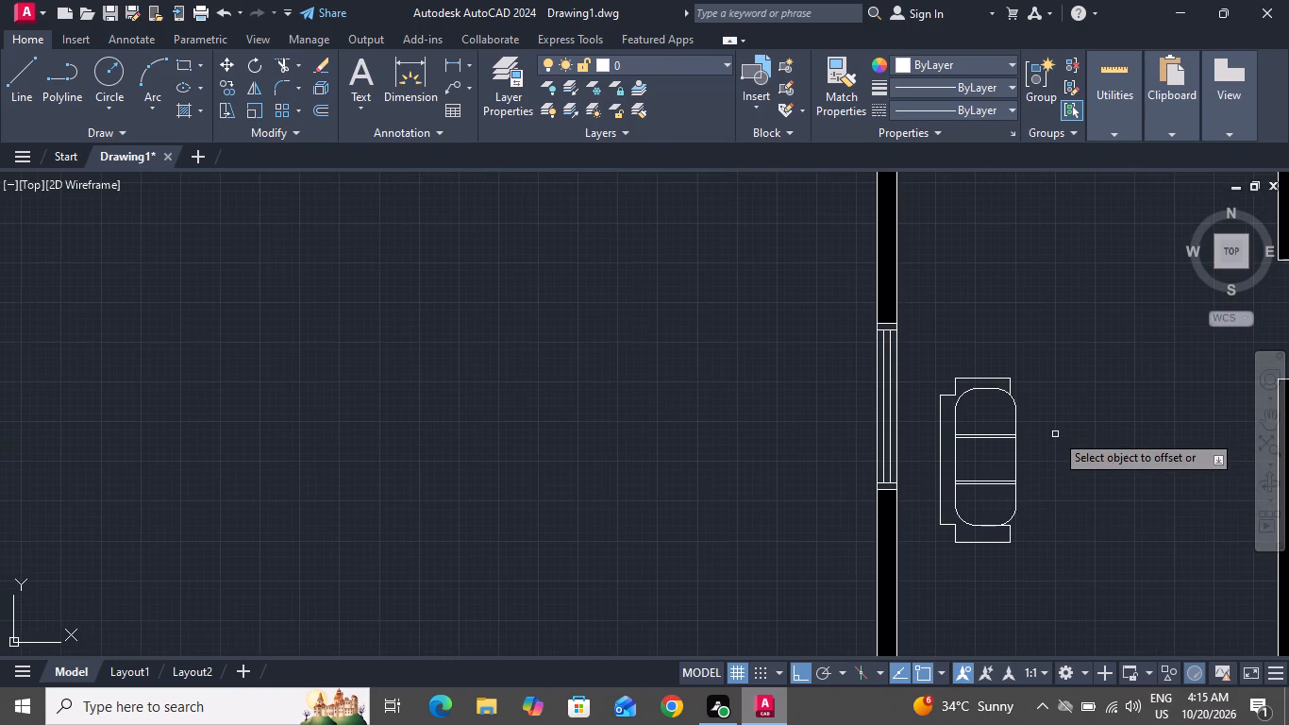
right_click(1055, 430)
left_click(1080, 463)
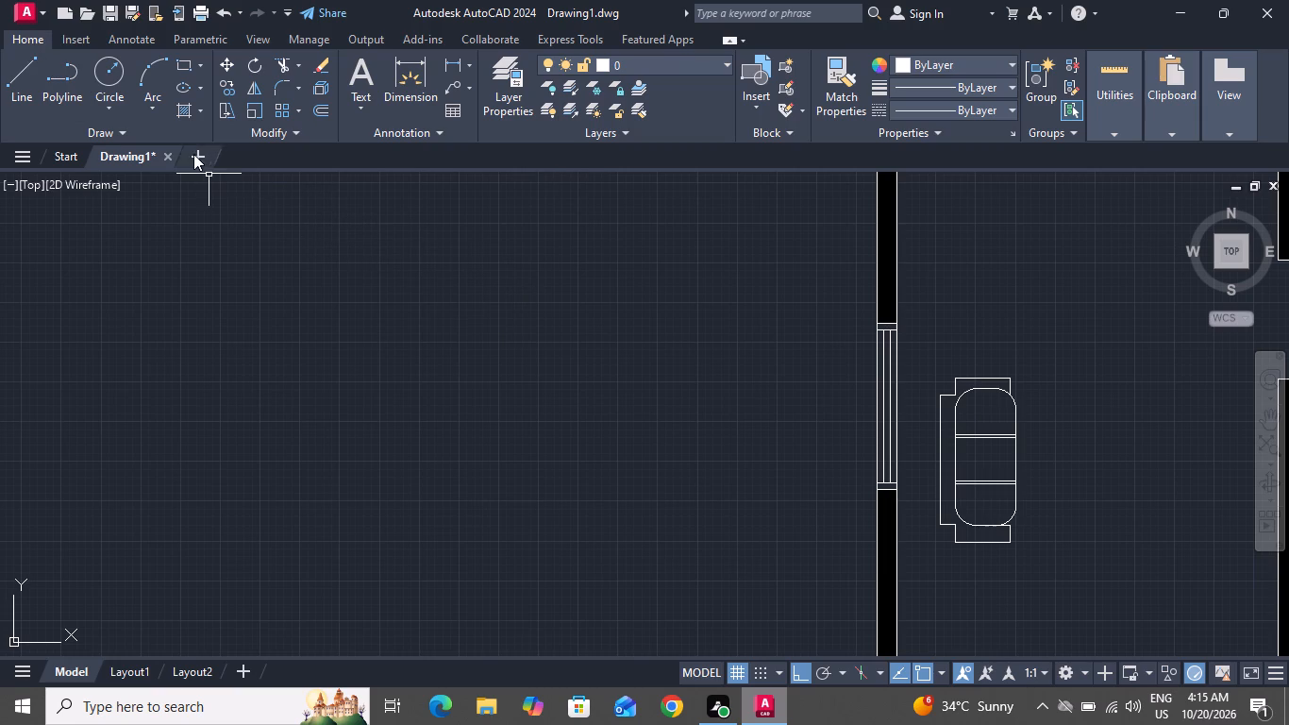
Draw a vertical line about 3'-5" long between seat and backrest, joining the backrest's upper and lower inner corners.
left_click(33, 82)
scroll(935, 415, "up", 1)
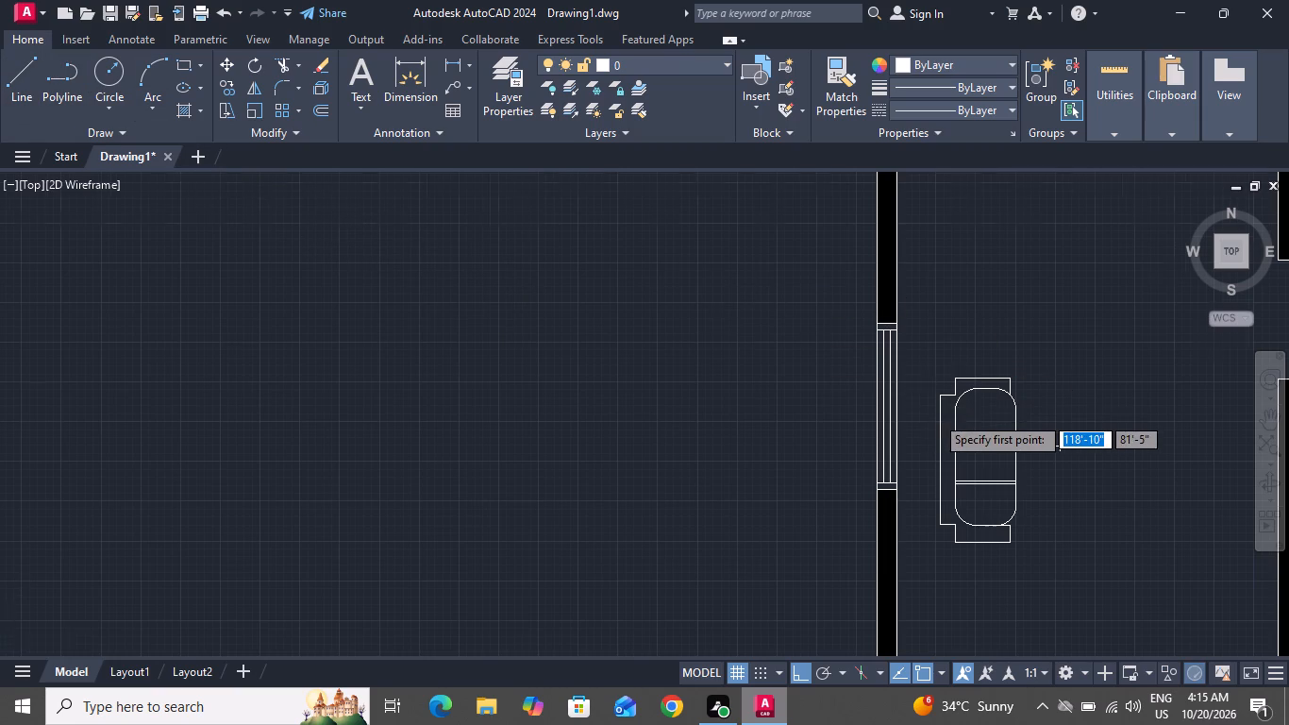
scroll(935, 415, "up", 2)
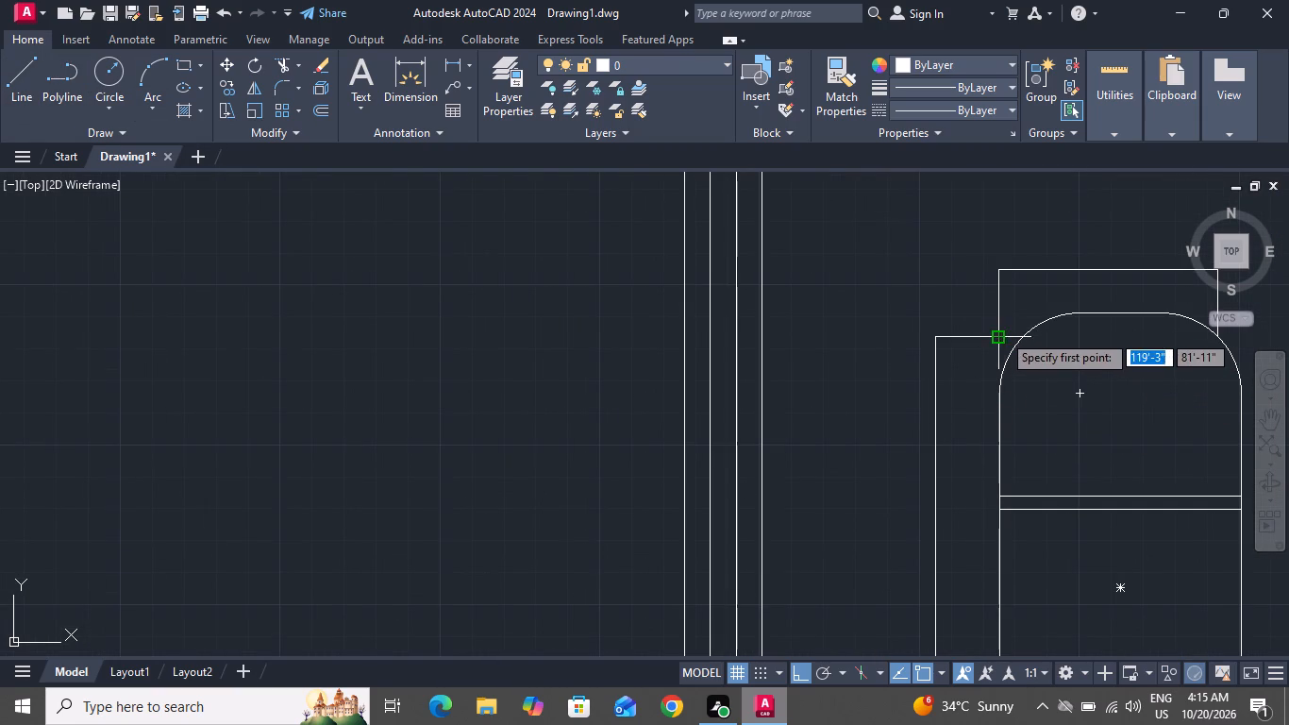
left_click(1002, 333)
scroll(1011, 478, "up", 1)
scroll(1011, 478, "down", 5)
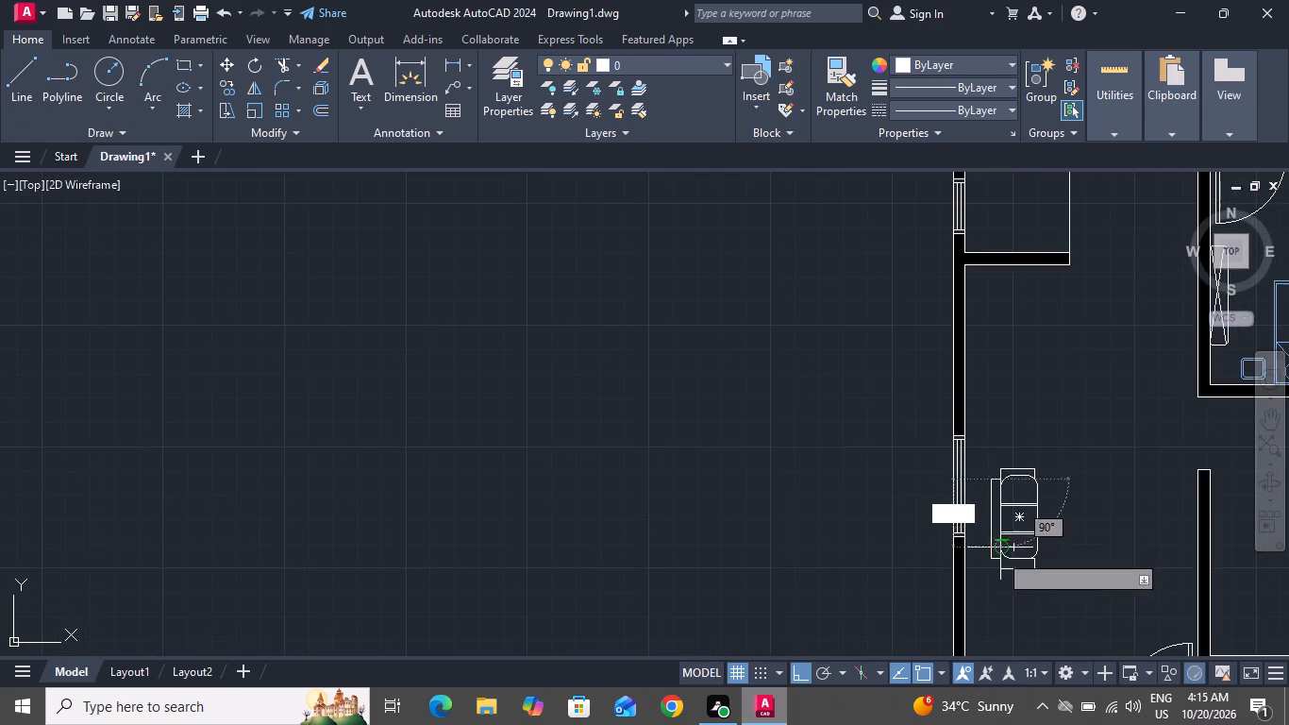
scroll(995, 560, "up", 4)
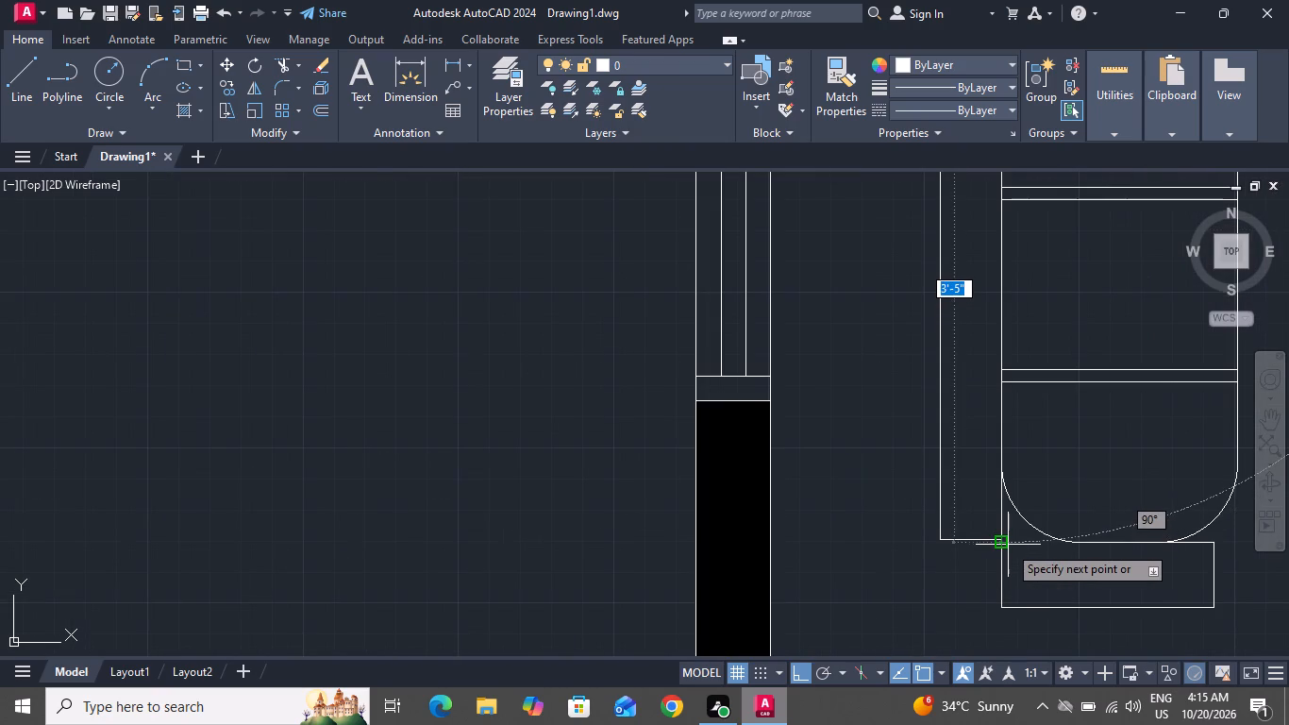
left_click(1008, 545)
right_click(1009, 540)
left_click(1113, 362)
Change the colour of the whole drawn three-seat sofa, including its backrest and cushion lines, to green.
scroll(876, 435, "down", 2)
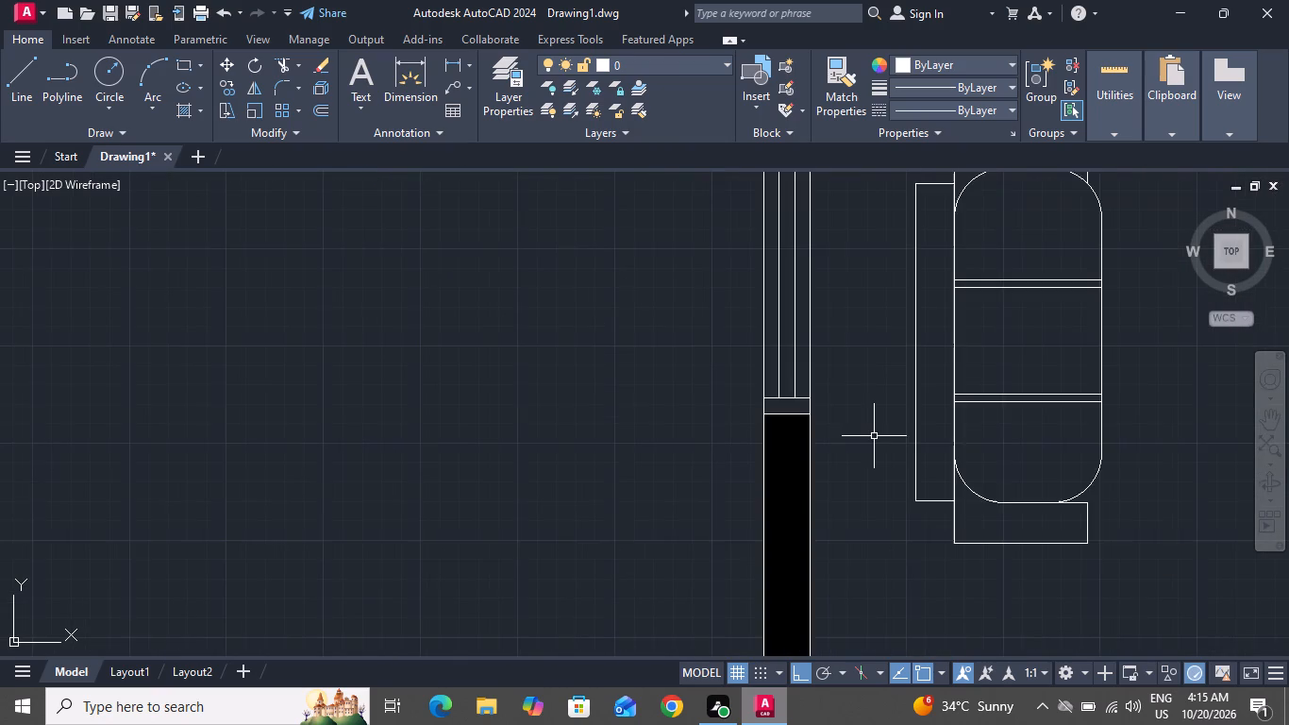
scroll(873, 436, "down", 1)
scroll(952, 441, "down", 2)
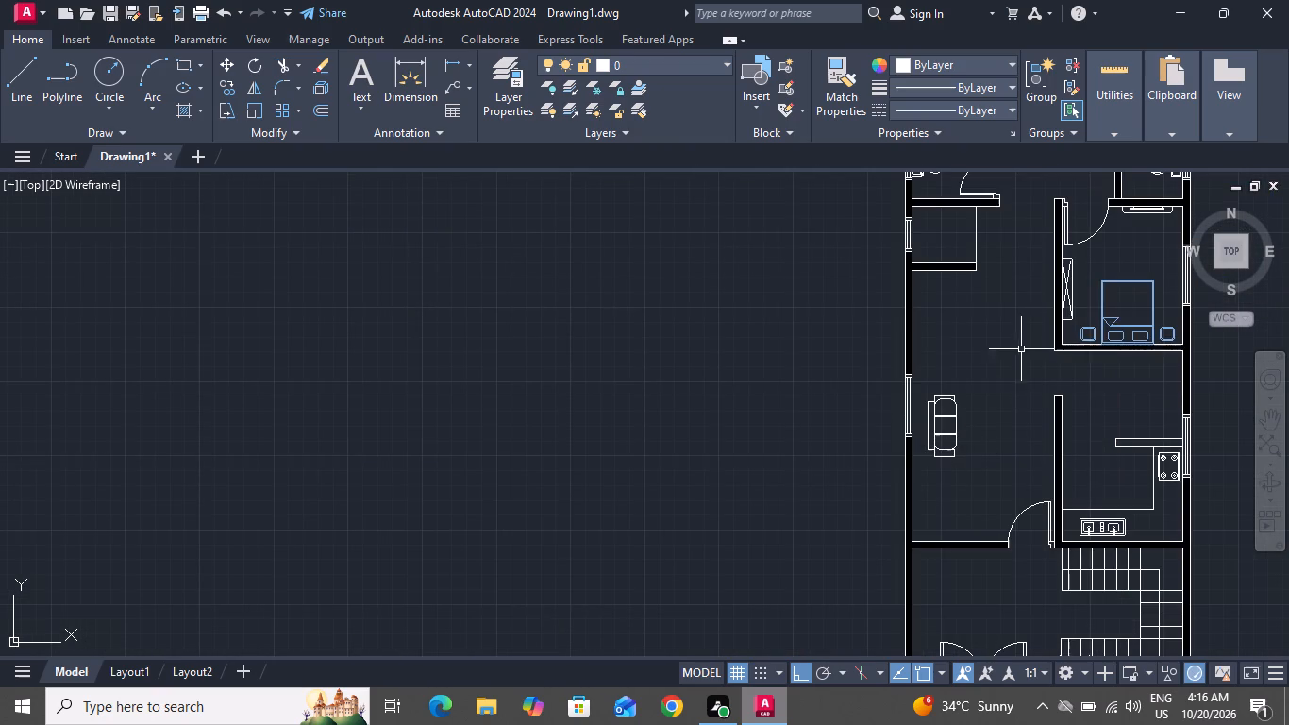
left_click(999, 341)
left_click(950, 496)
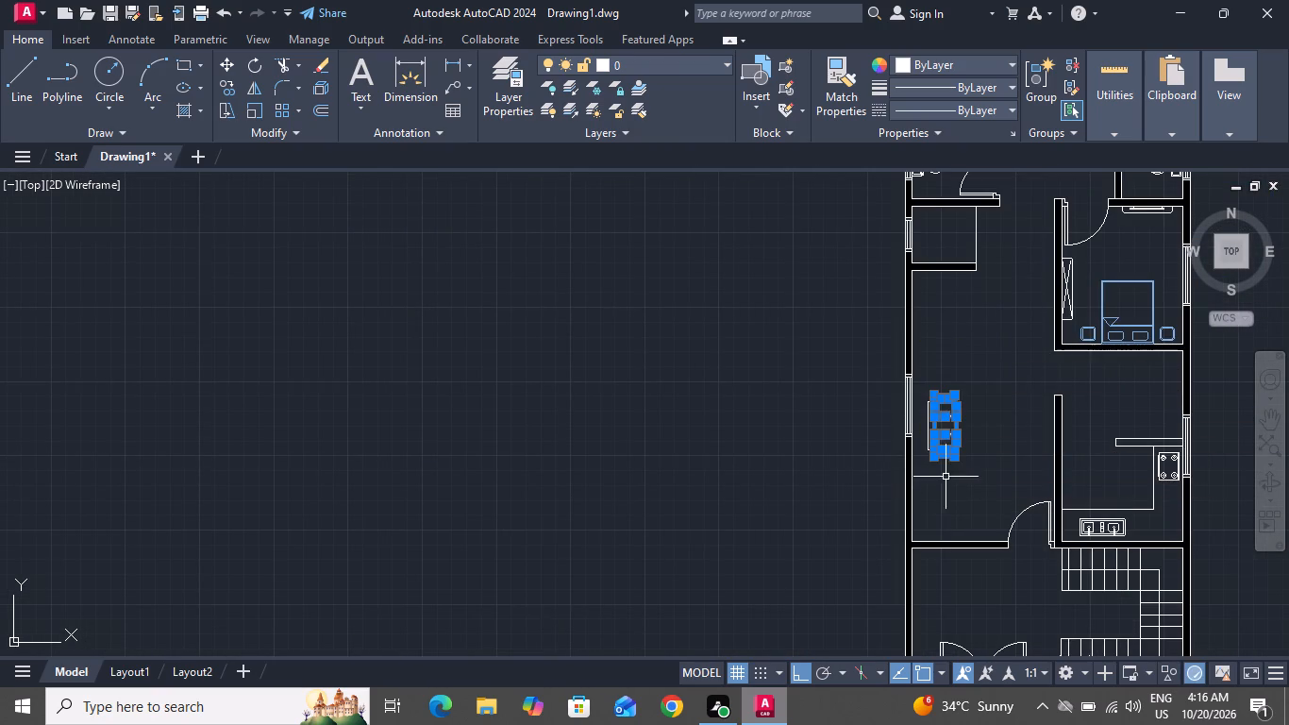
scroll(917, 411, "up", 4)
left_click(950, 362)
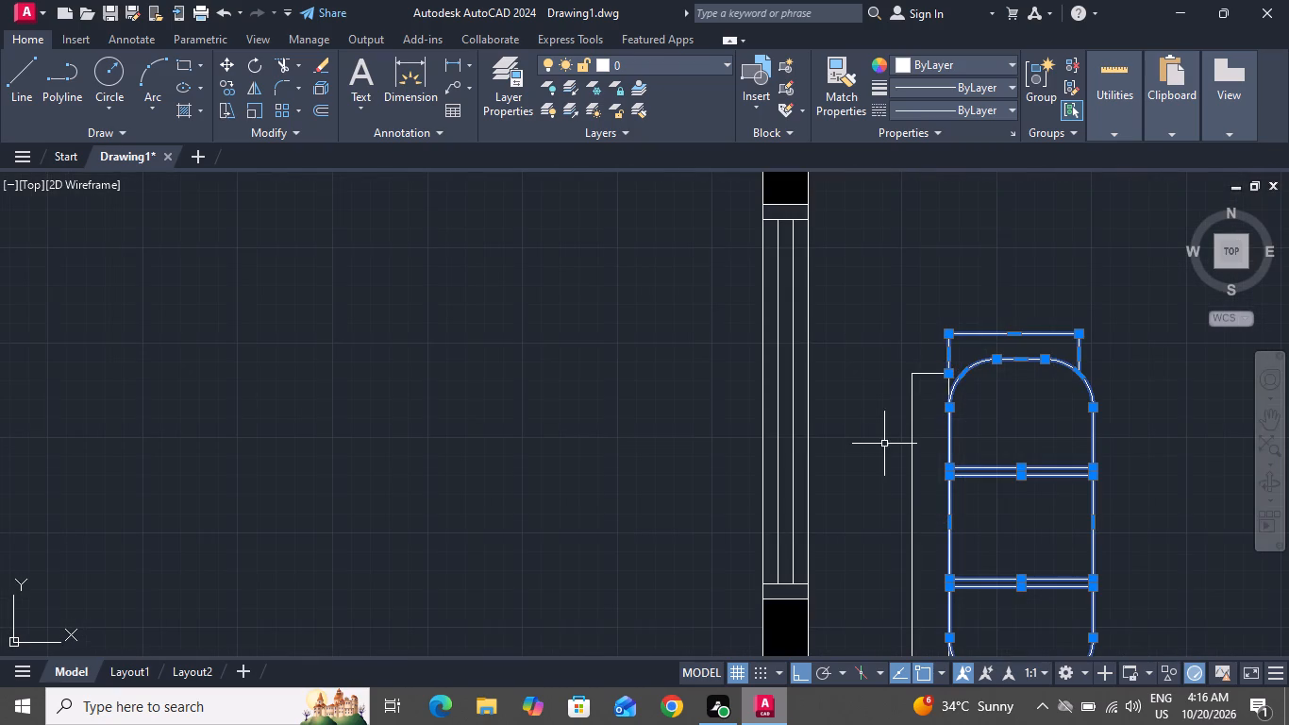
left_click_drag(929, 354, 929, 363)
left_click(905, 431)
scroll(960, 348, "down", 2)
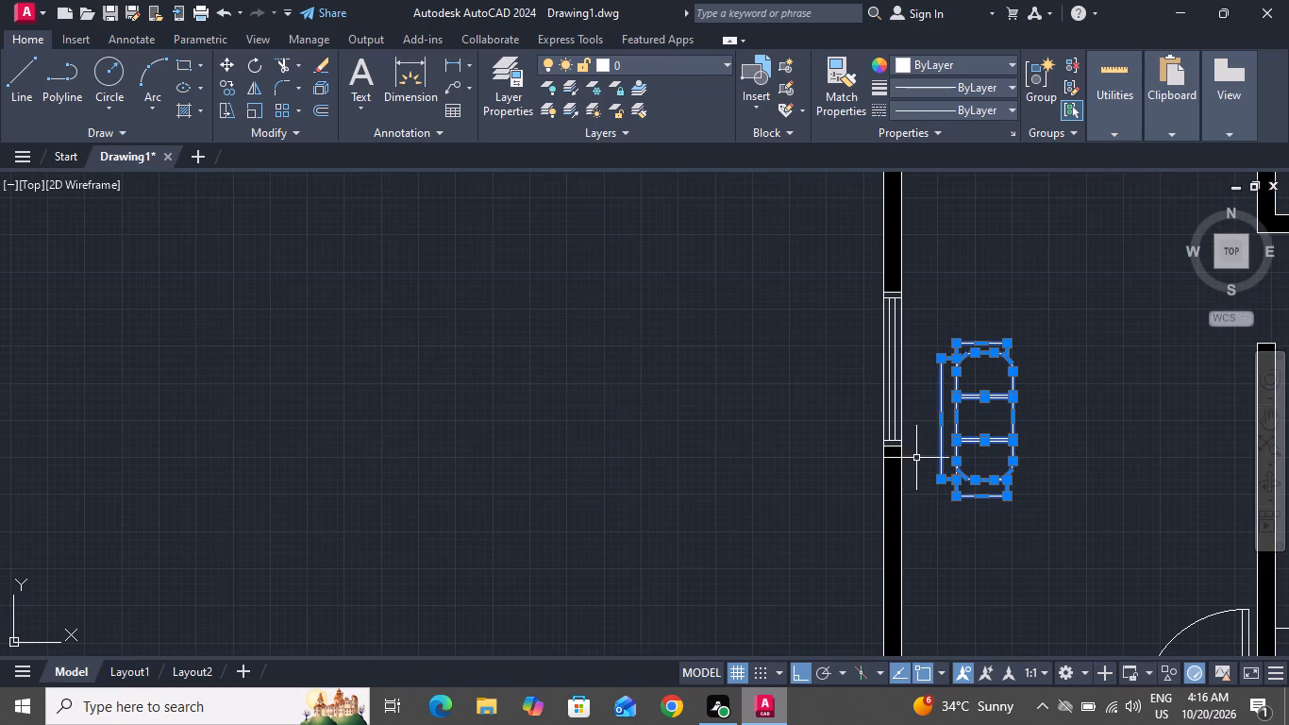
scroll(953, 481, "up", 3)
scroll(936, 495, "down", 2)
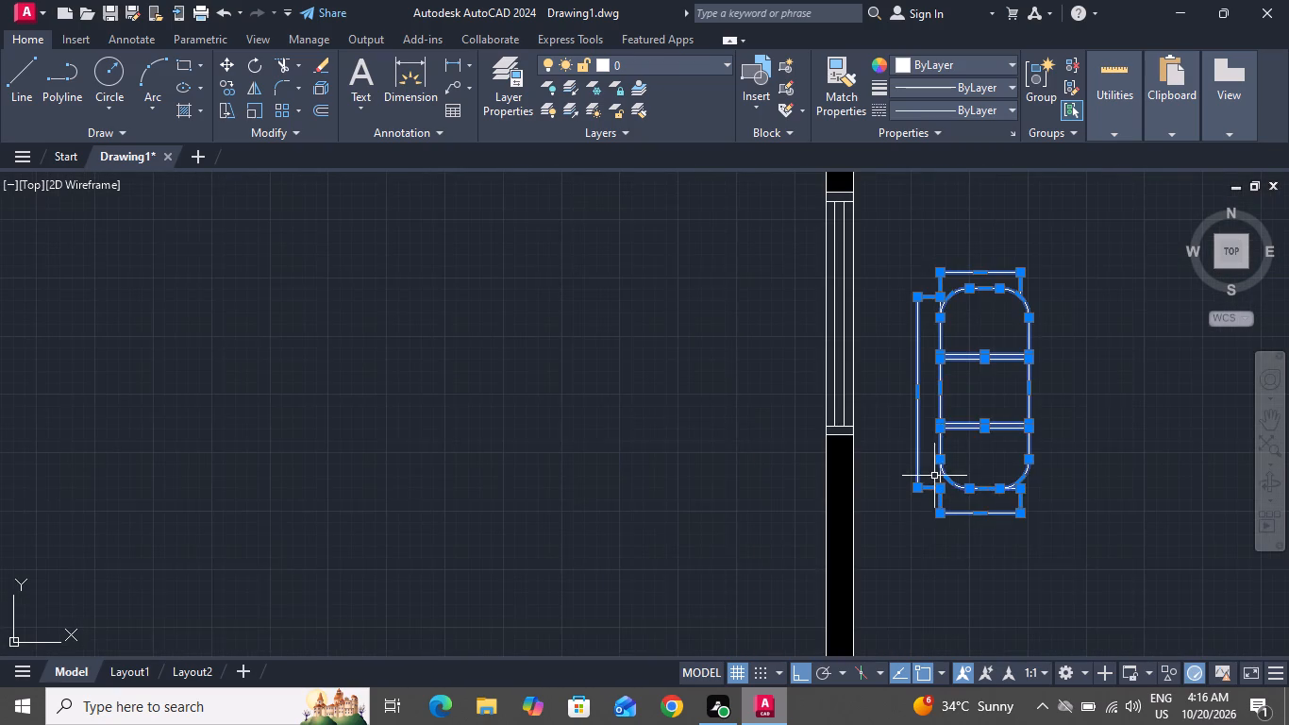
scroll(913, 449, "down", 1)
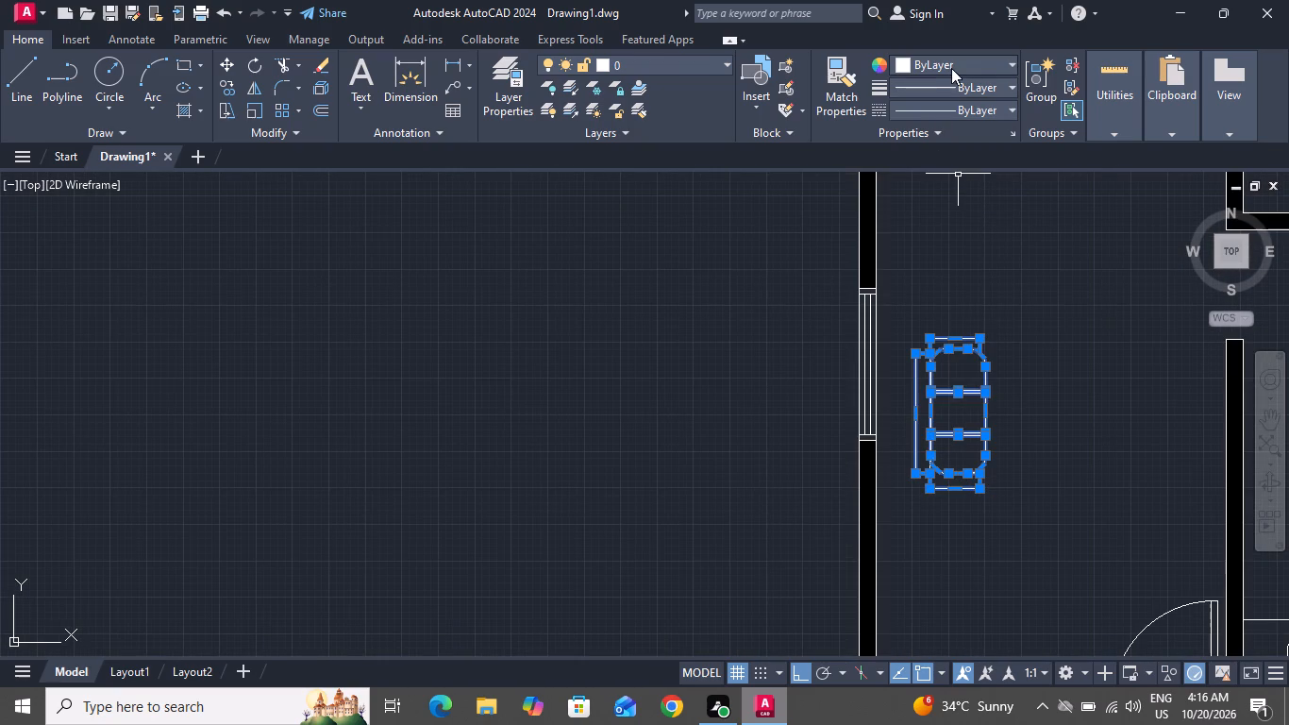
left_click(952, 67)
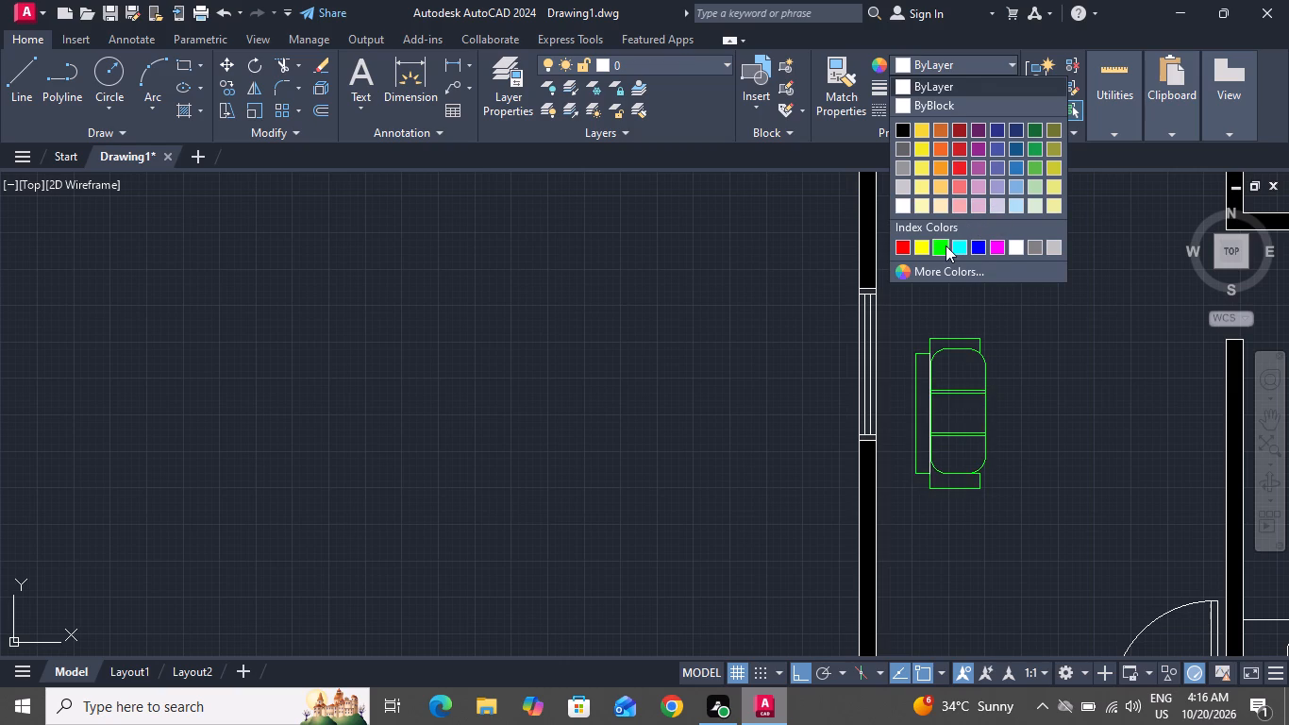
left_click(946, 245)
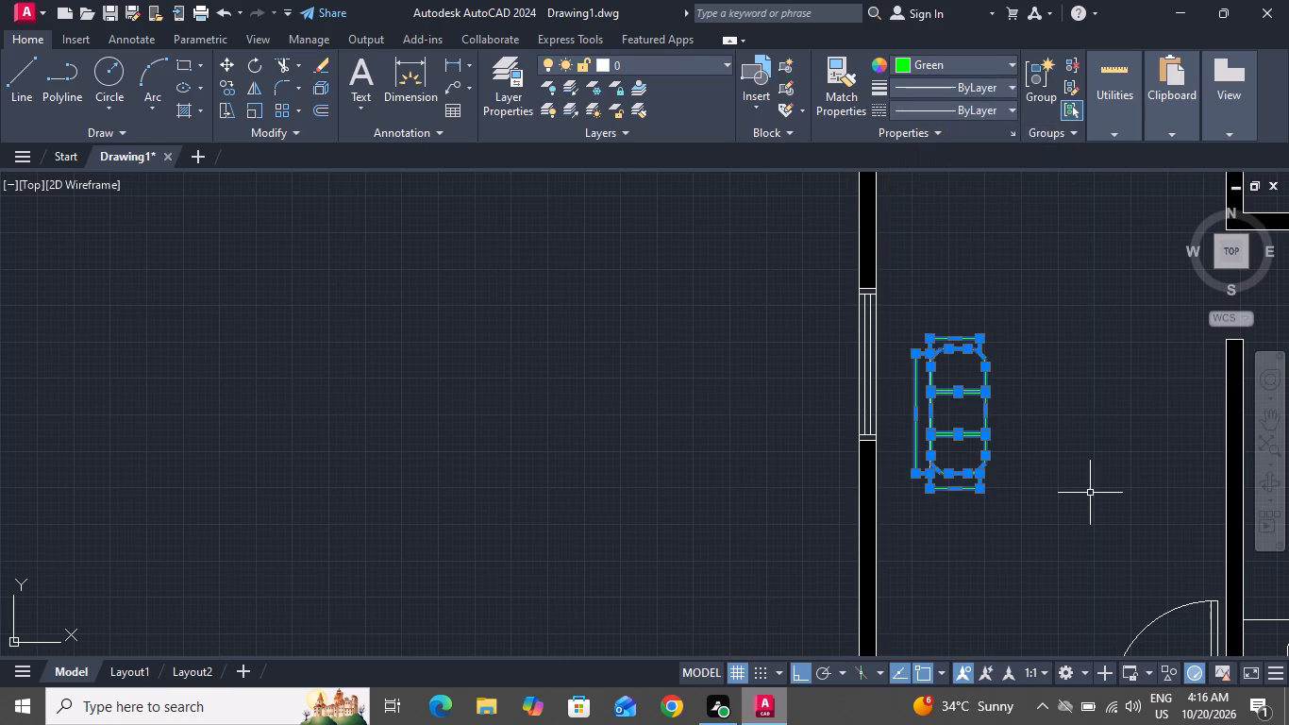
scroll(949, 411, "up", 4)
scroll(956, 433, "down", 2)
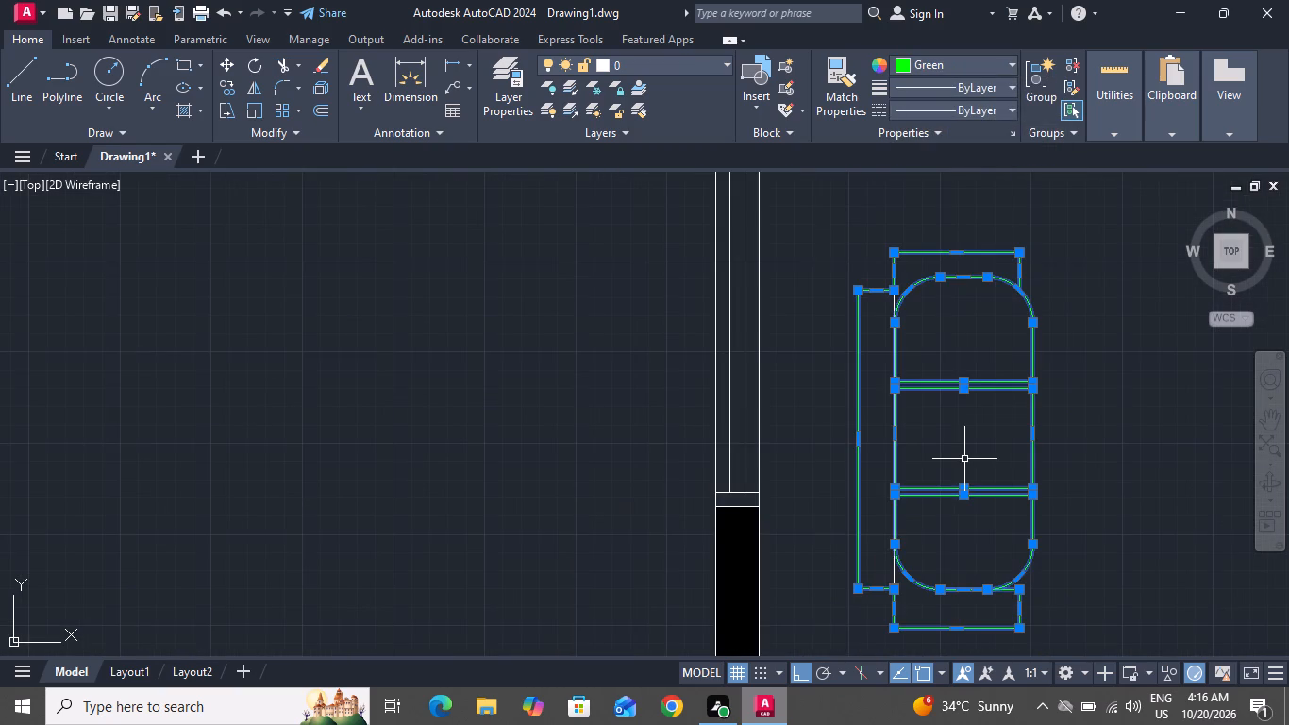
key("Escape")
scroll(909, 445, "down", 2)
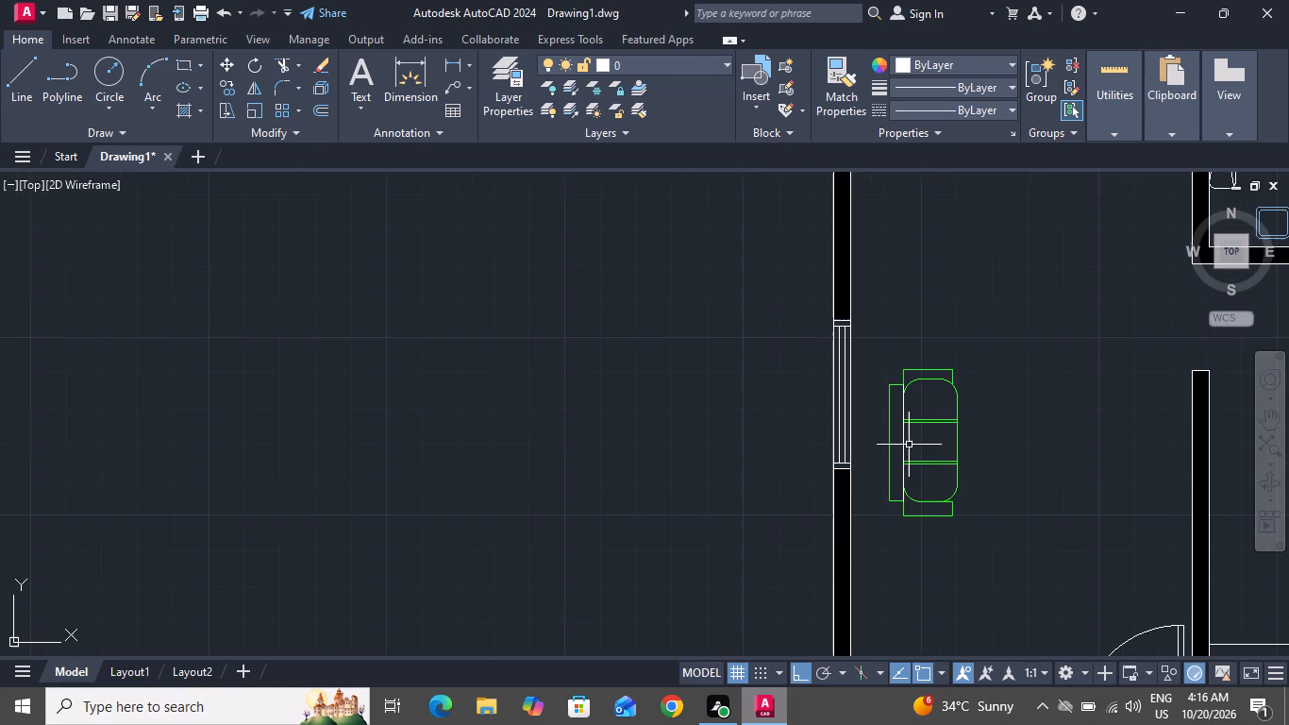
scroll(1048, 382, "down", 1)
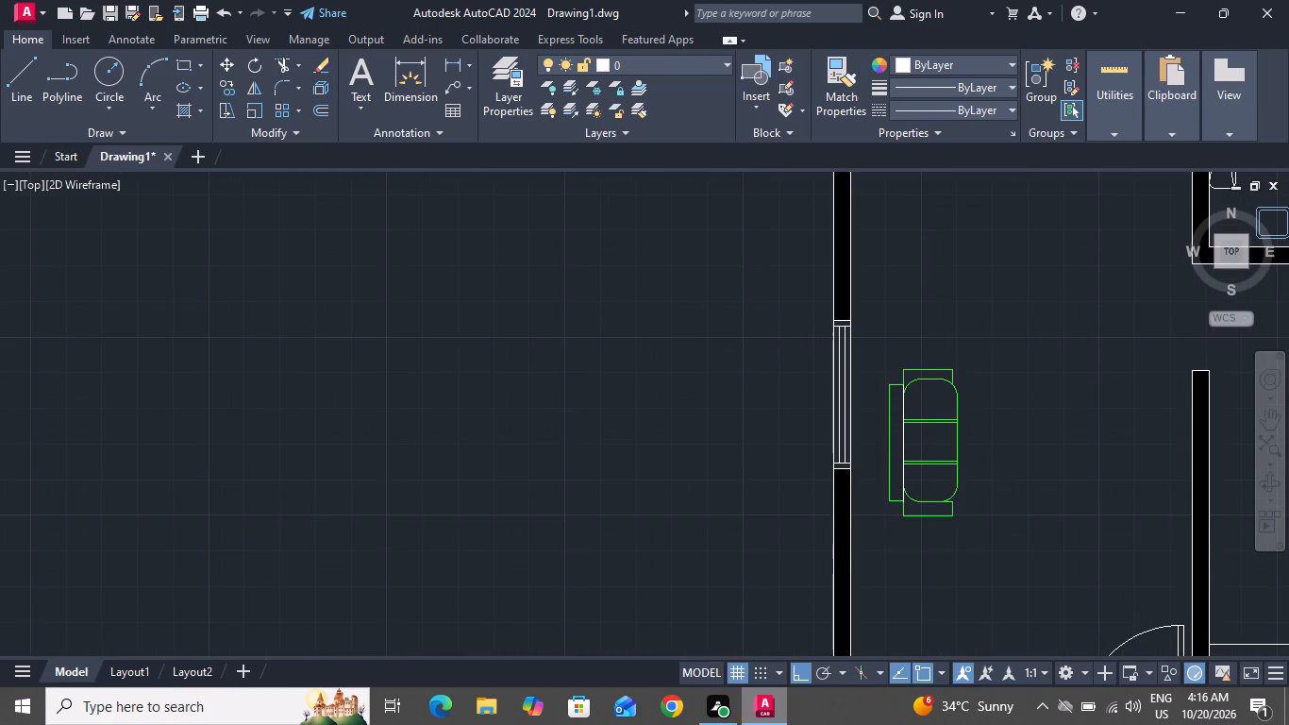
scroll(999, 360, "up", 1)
Delete the entire hand-drawn sofa in front of the living-area window.
left_click(1008, 360)
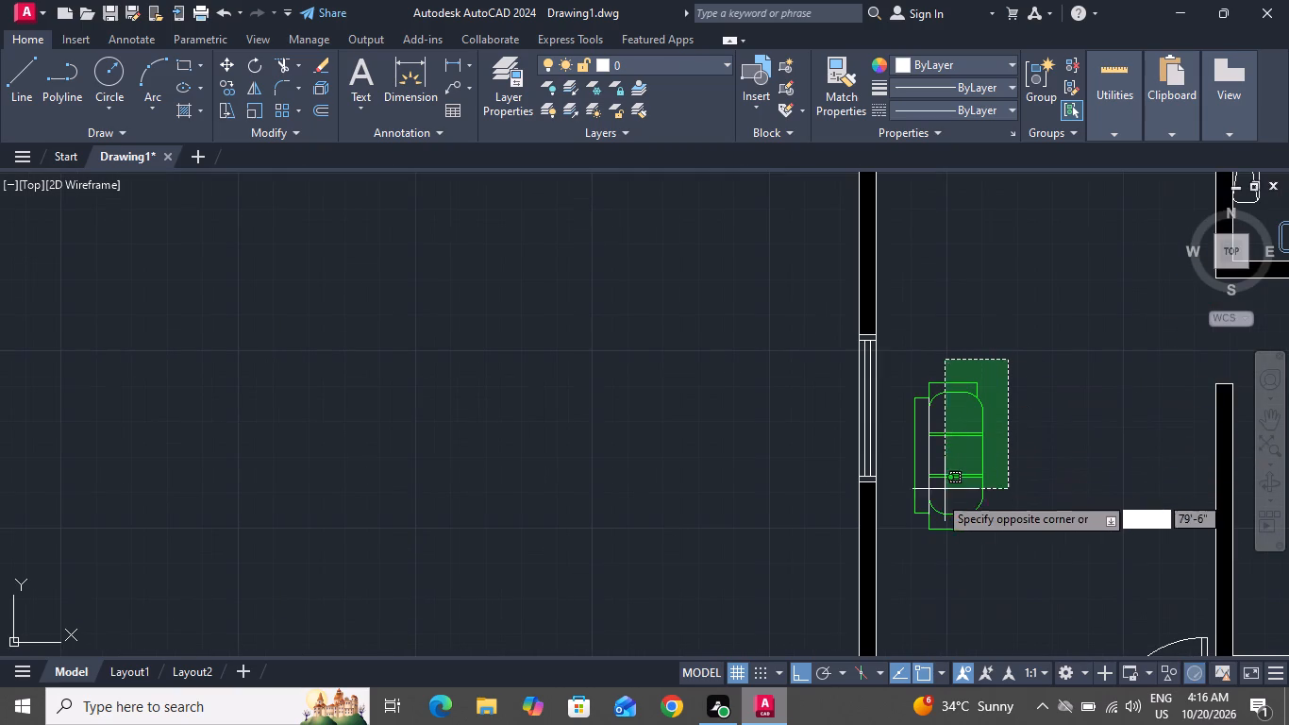
left_click(897, 542)
key("Delete")
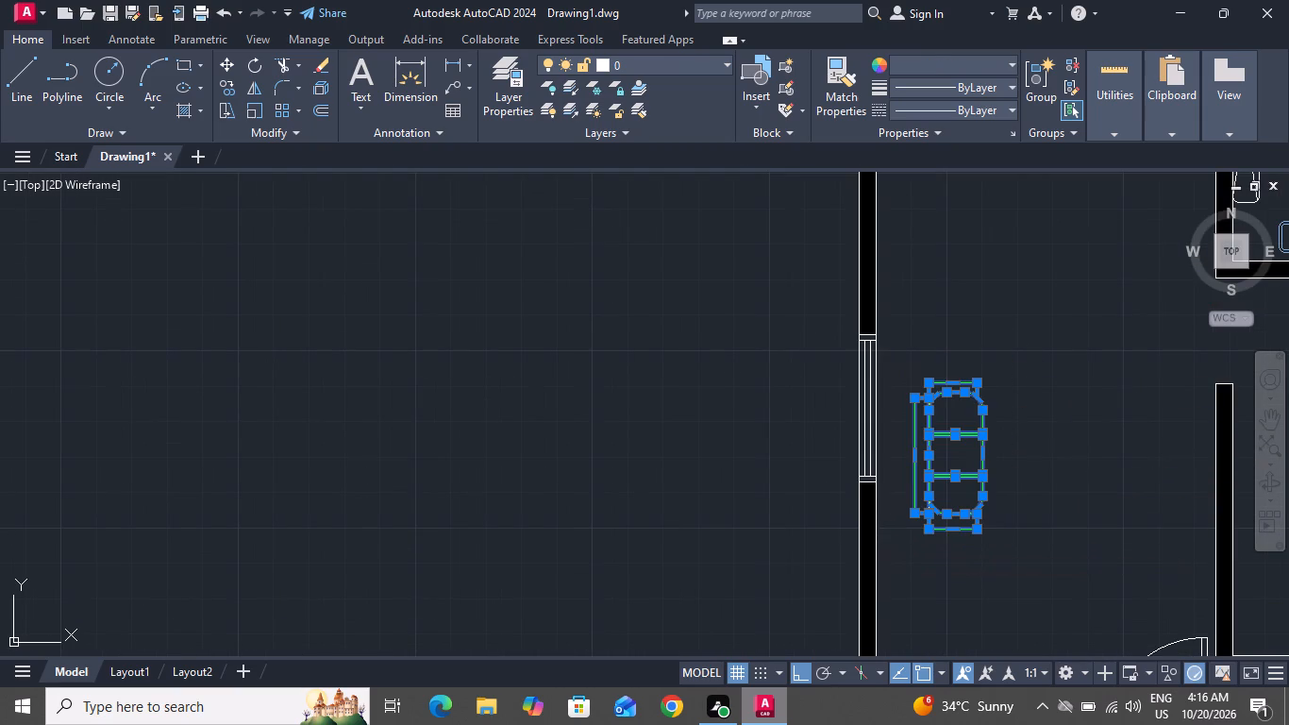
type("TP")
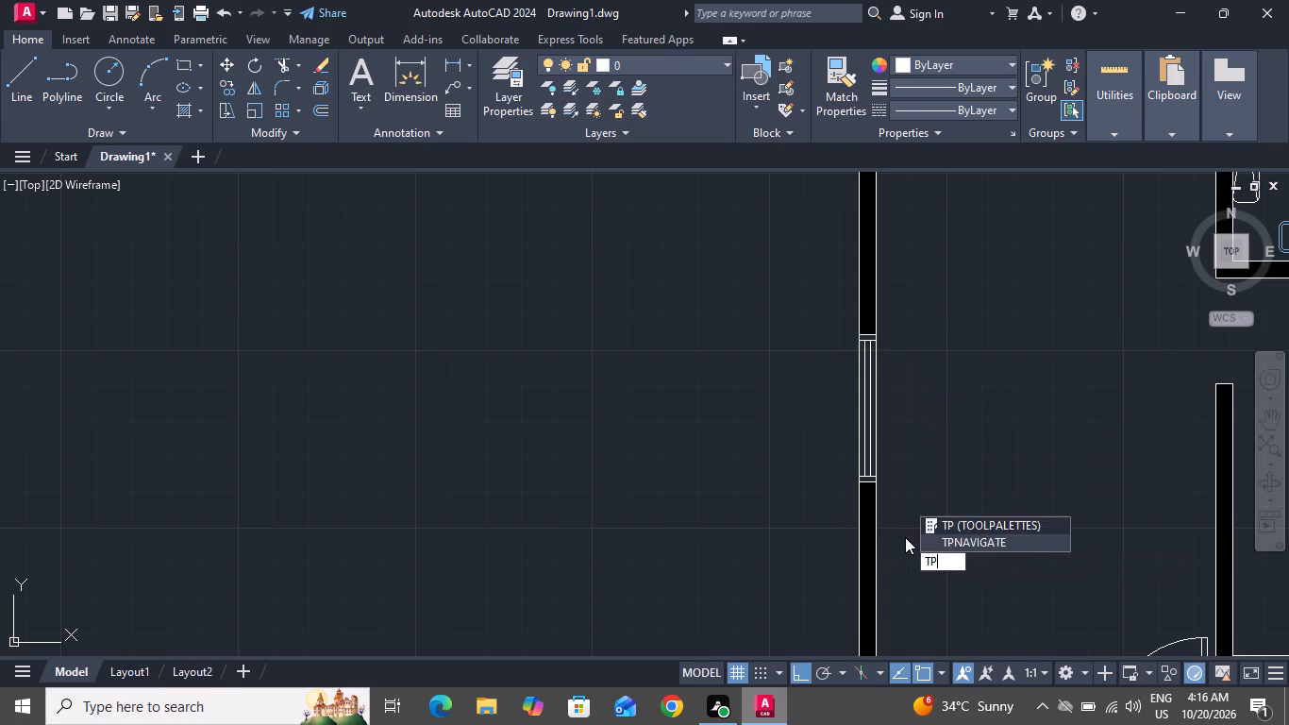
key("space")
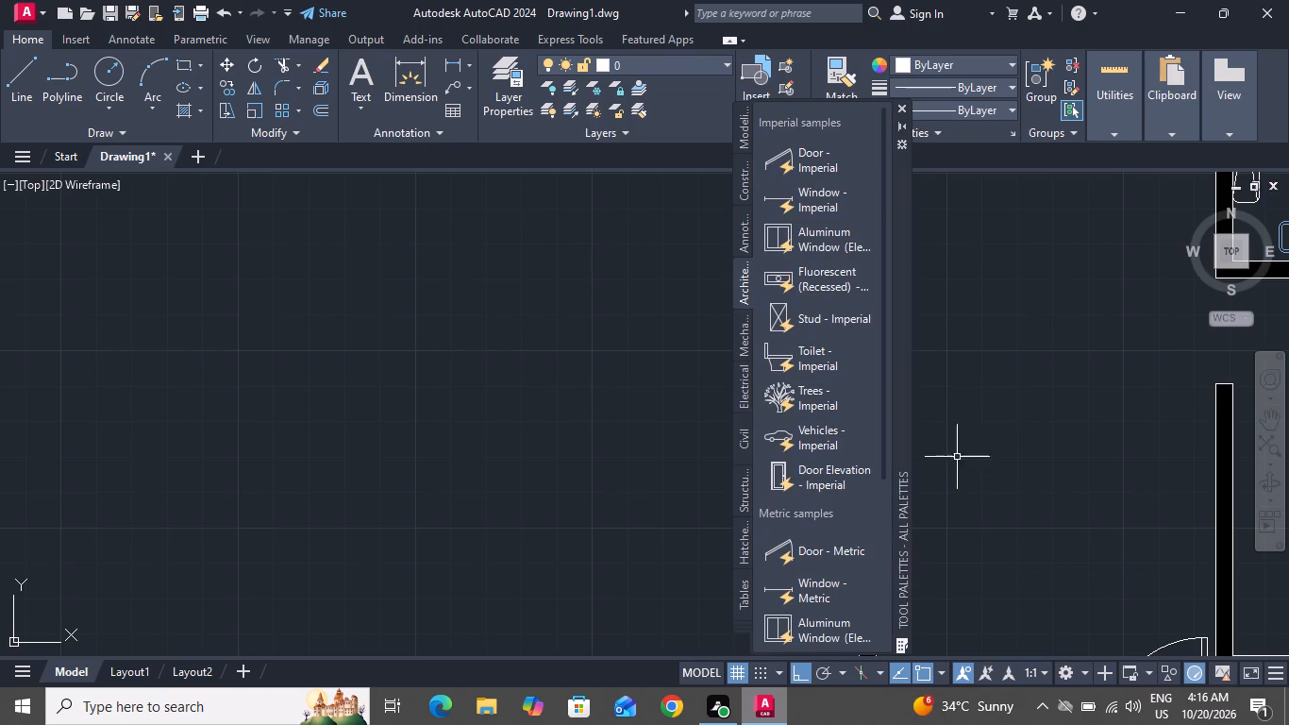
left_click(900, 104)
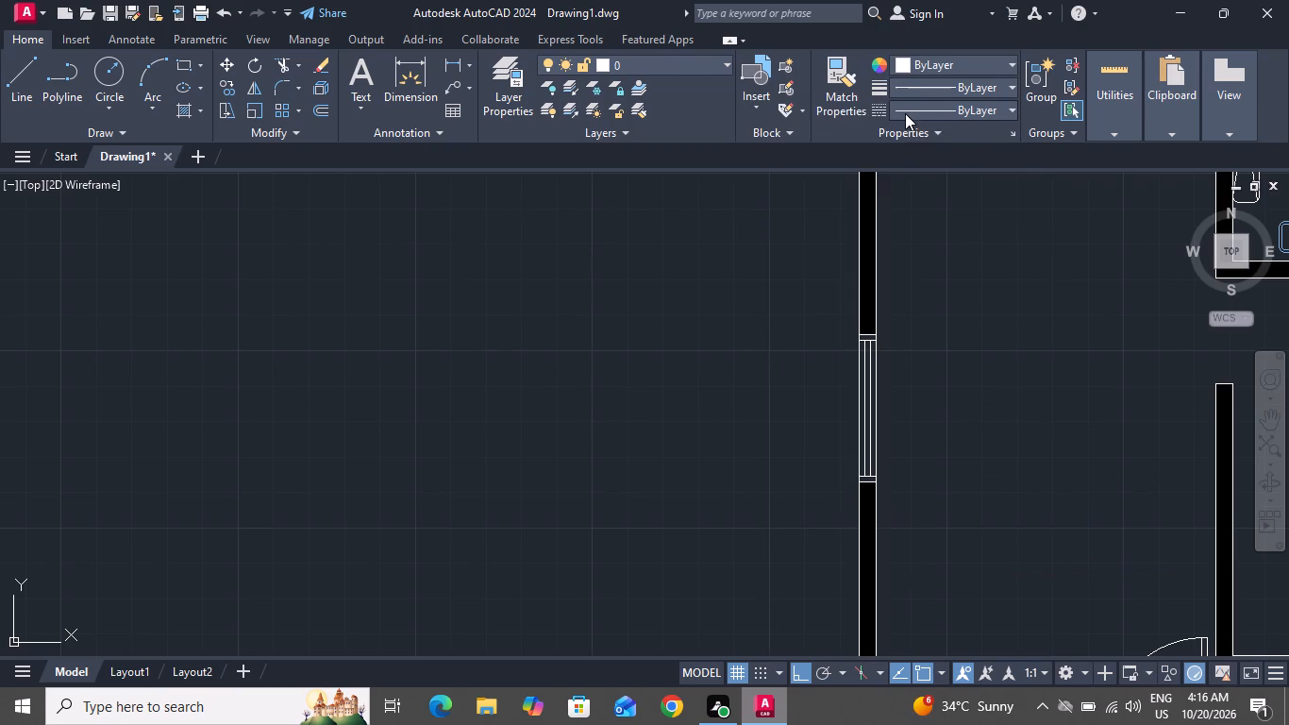
Insert the three-seat and two-seat Sofa - Roundback blocks from DesignCenter's Home - Space Planner.dwg in the empty area beside the plan.
key("d")
type("C")
key("space")
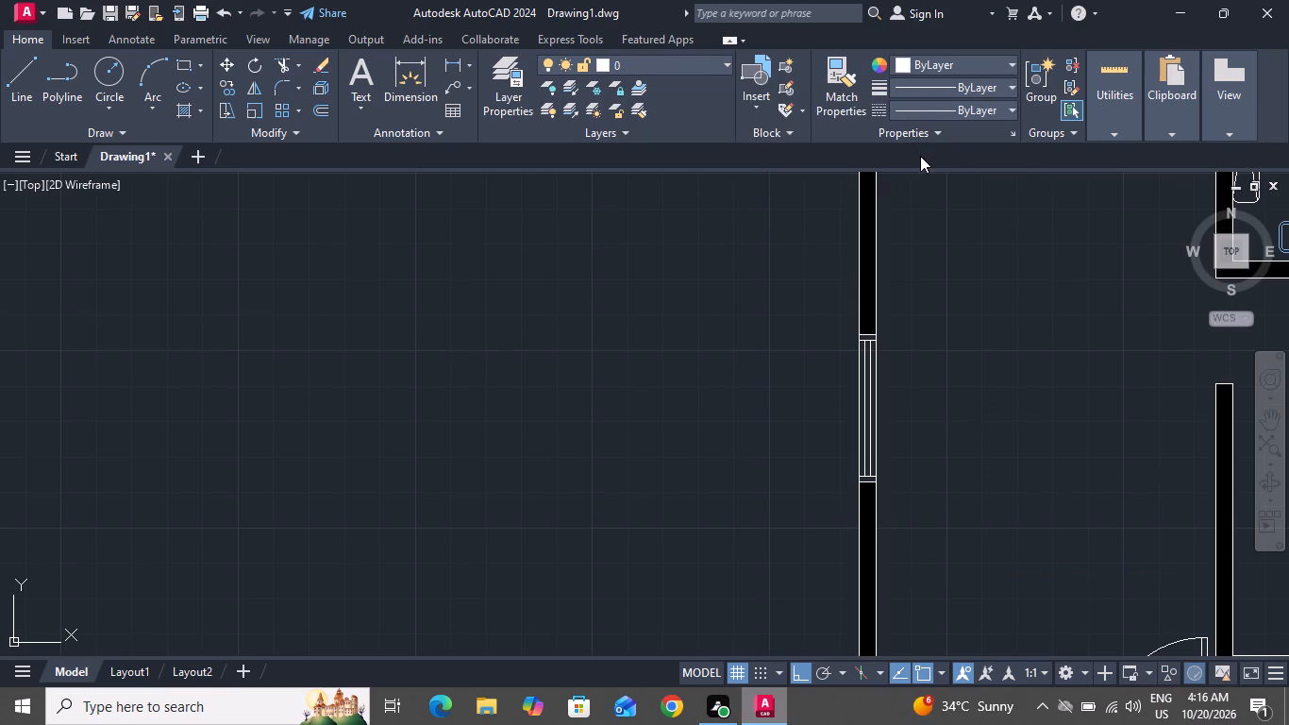
scroll(846, 356, "down", 1)
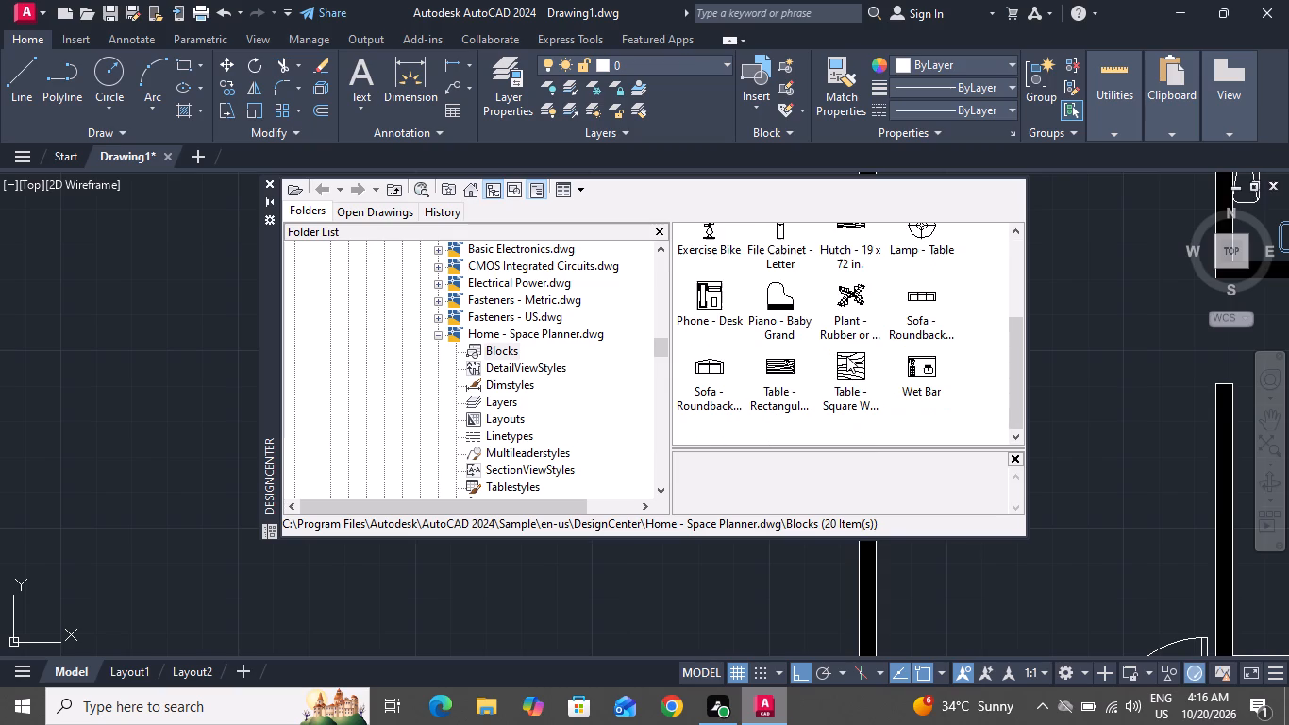
scroll(846, 356, "down", 1)
left_click_drag(928, 303, 904, 313)
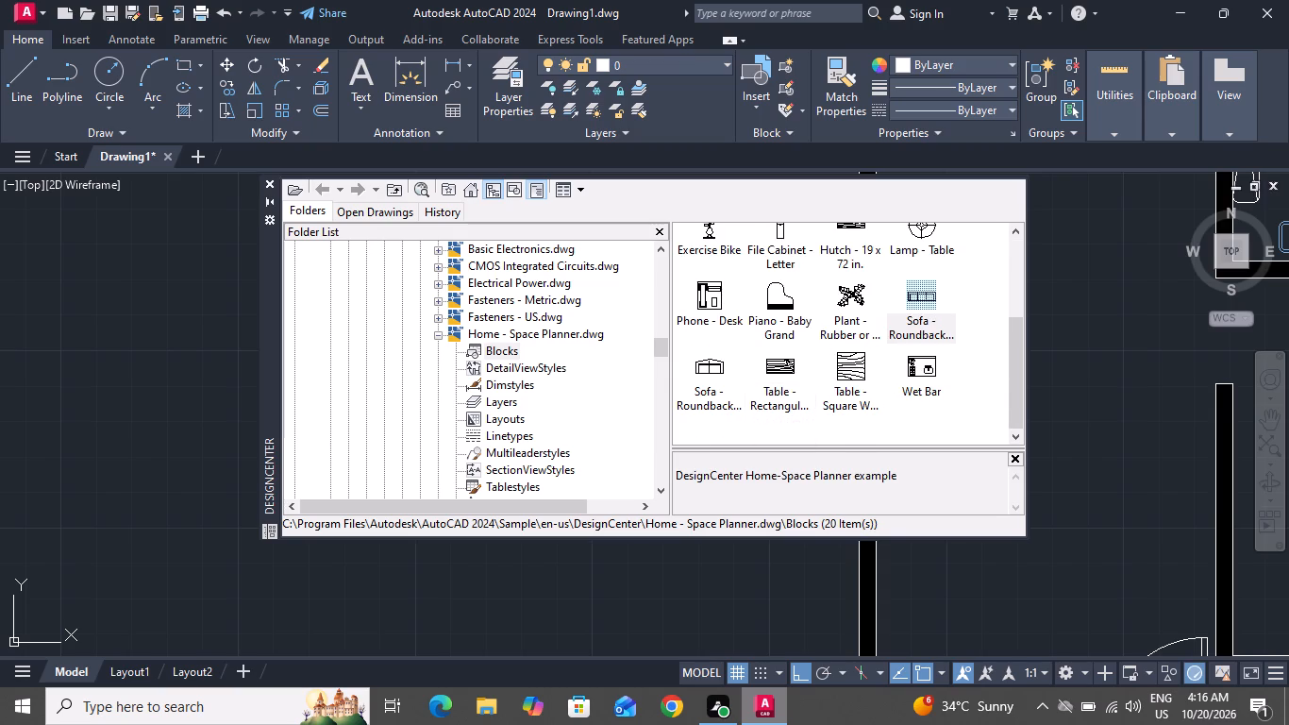
left_click_drag(904, 313, 165, 324)
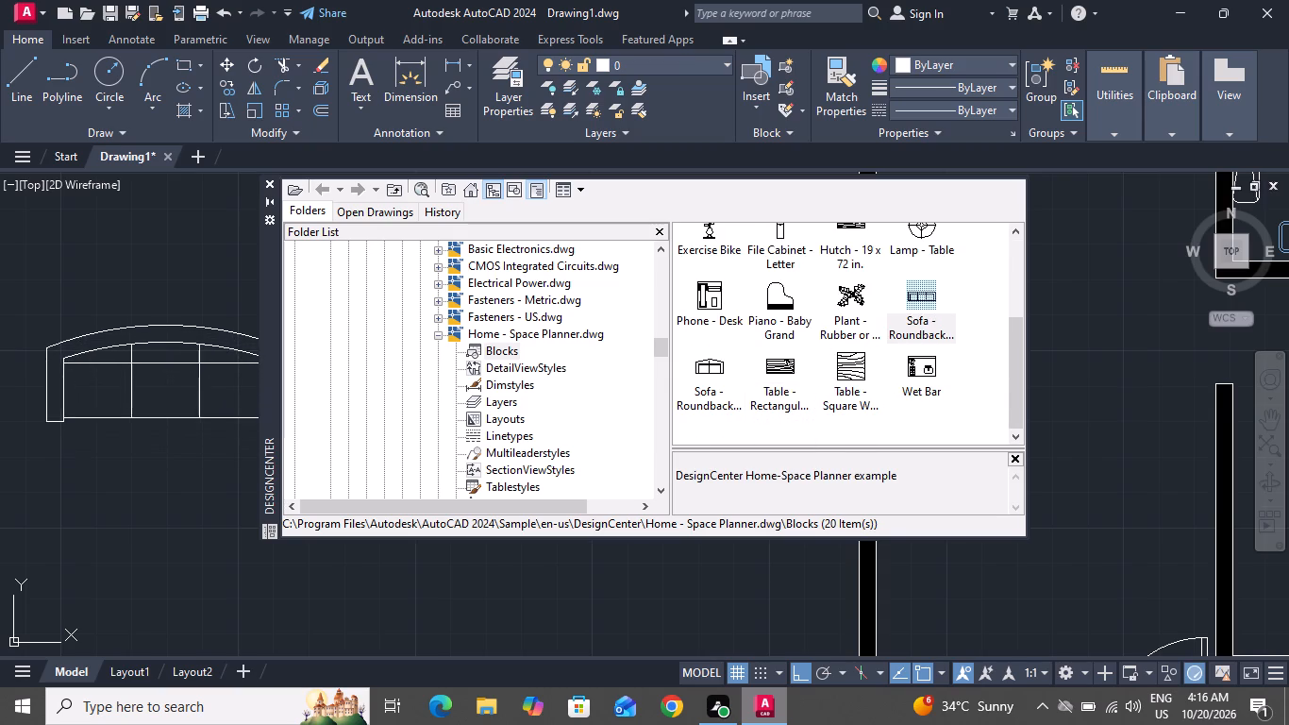
left_click_drag(165, 324, 164, 317)
left_click_drag(727, 380, 711, 389)
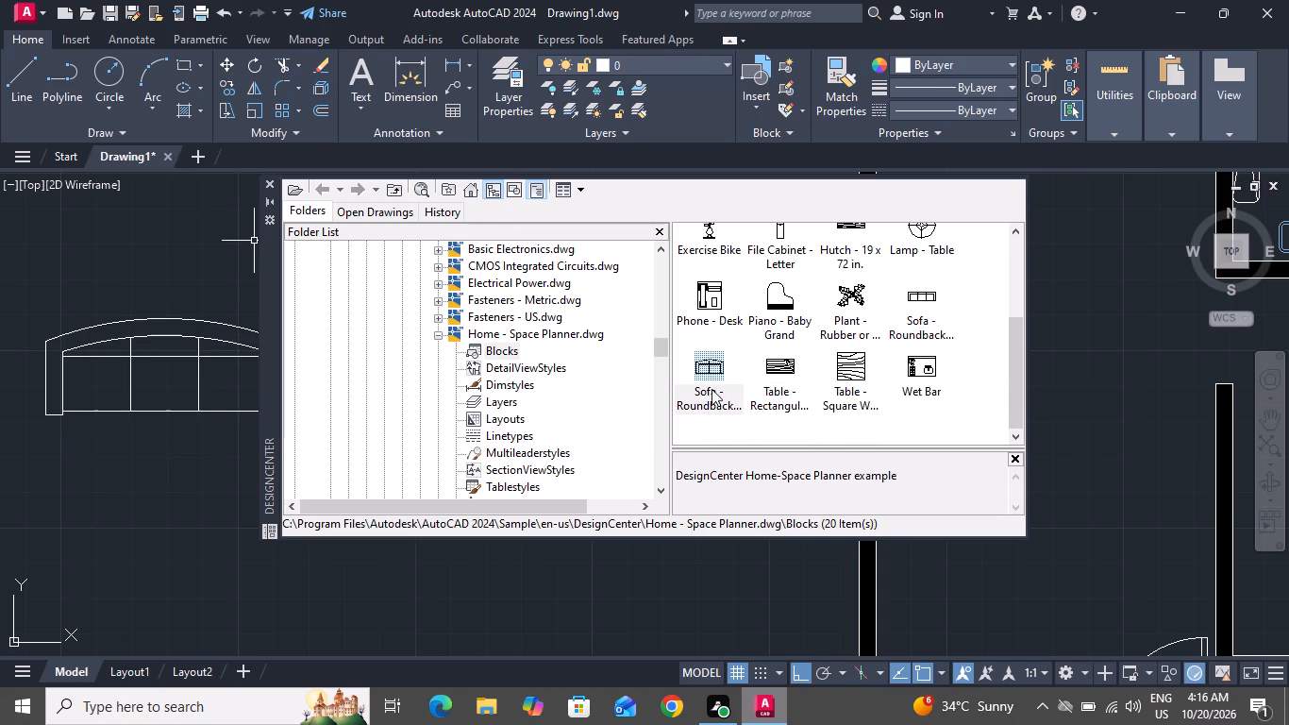
left_click_drag(711, 389, 173, 436)
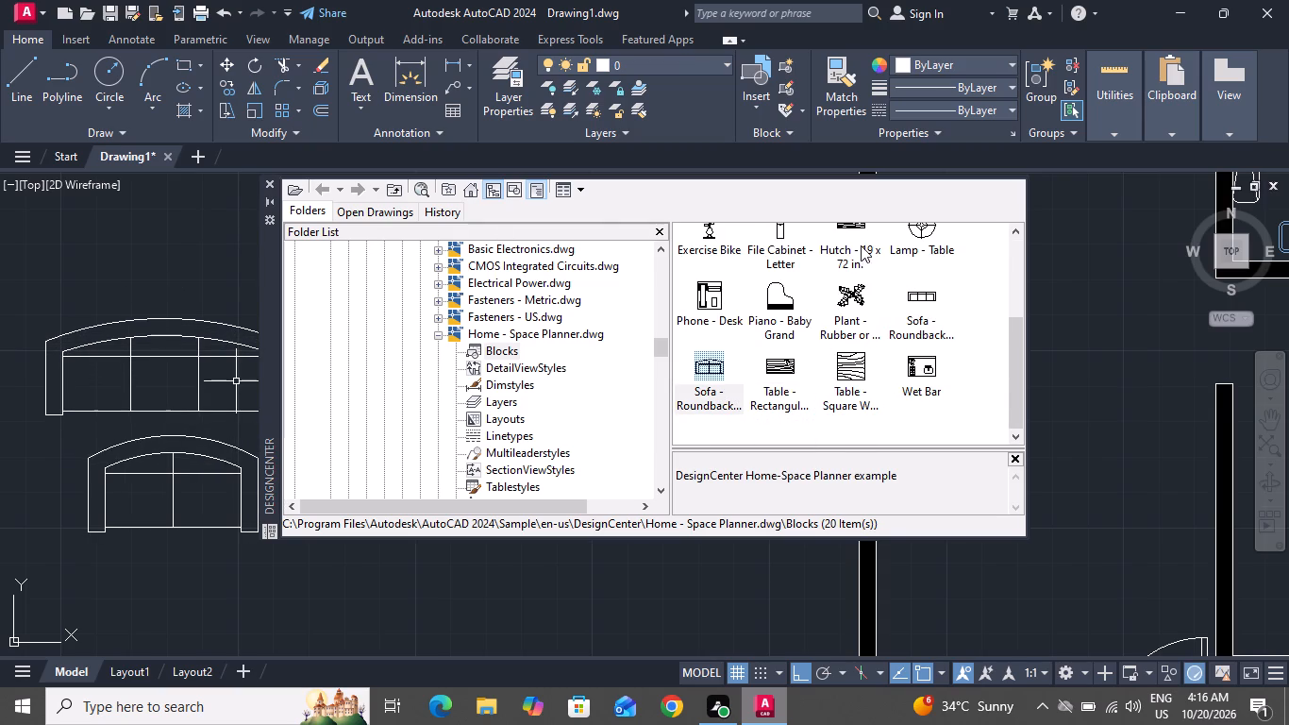
left_click(268, 183)
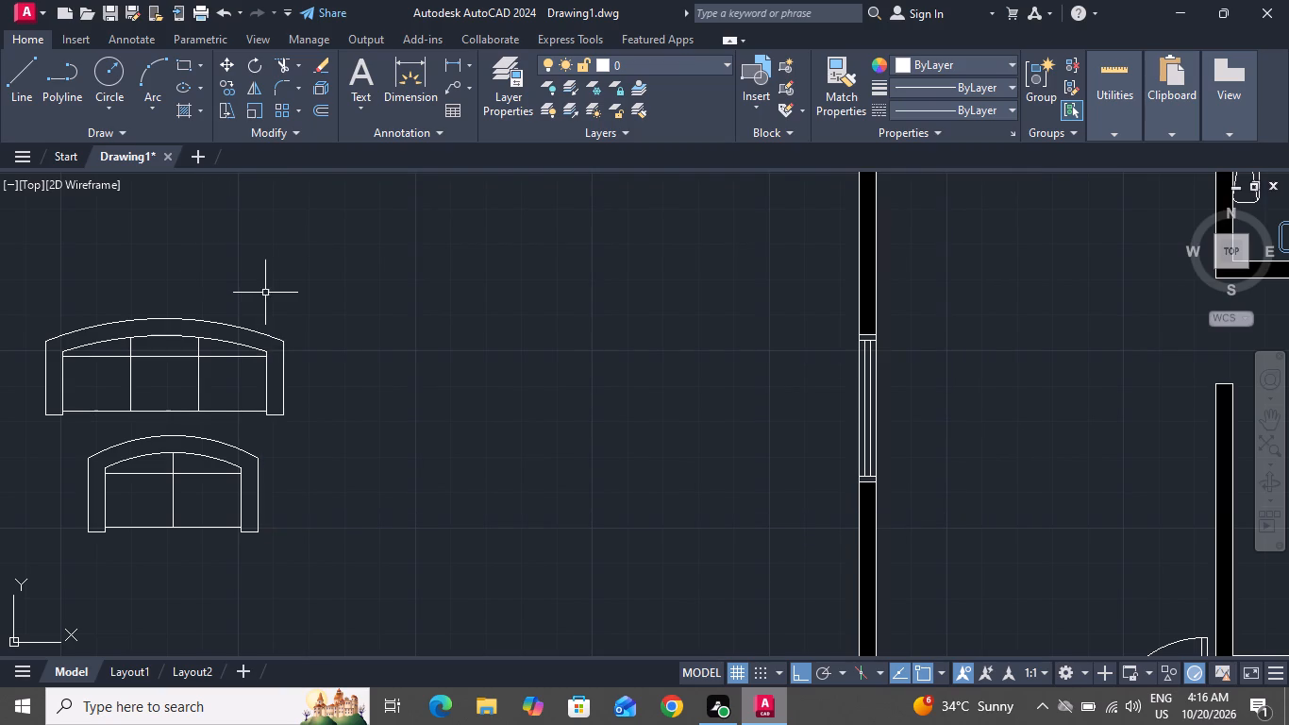
Rotate the three-seat roundback sofa 90° counterclockwise so it stands vertically with its seats facing the house plan.
scroll(304, 356, "down", 1)
scroll(88, 354, "up", 1)
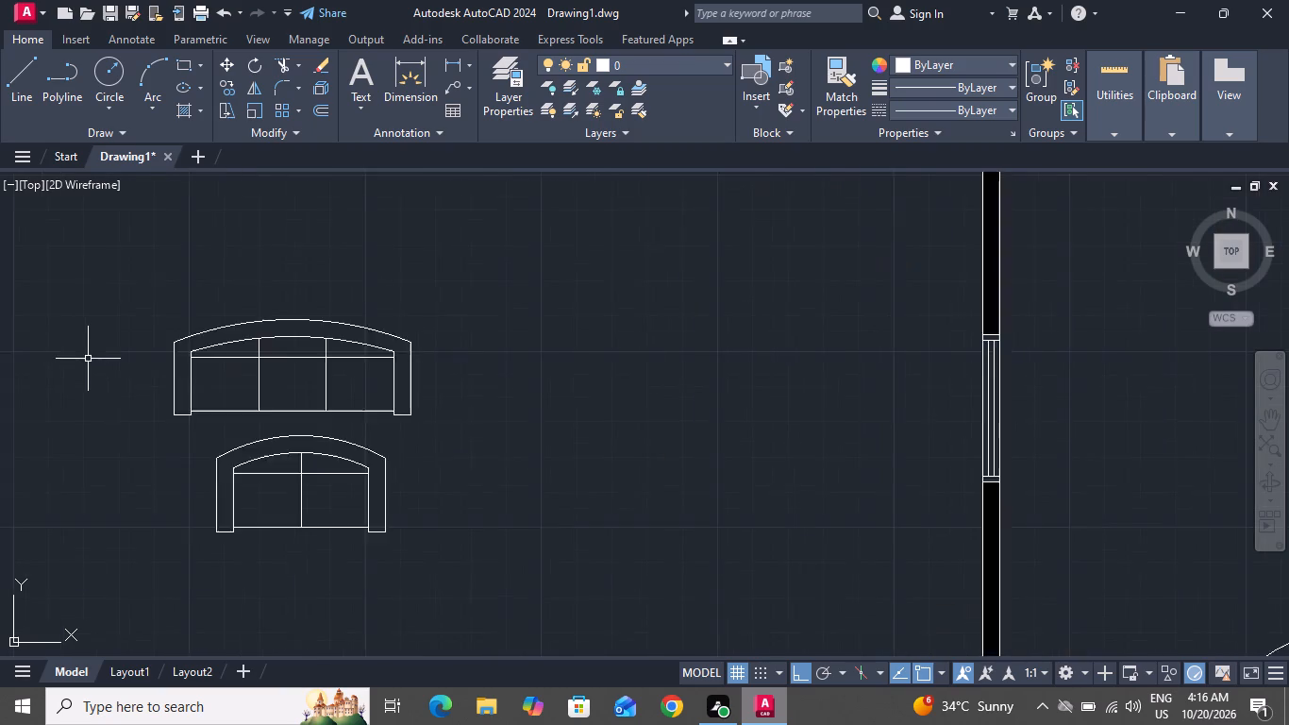
scroll(88, 359, "up", 1)
left_click(715, 244)
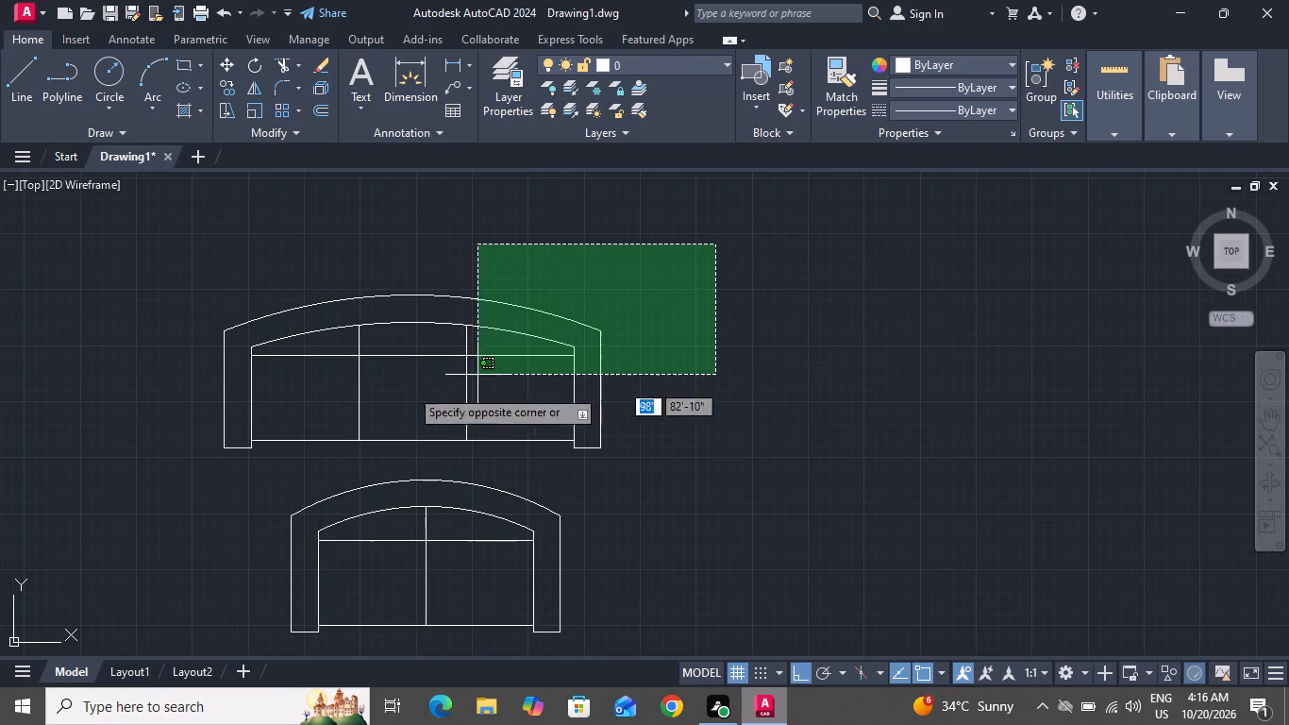
left_click(150, 452)
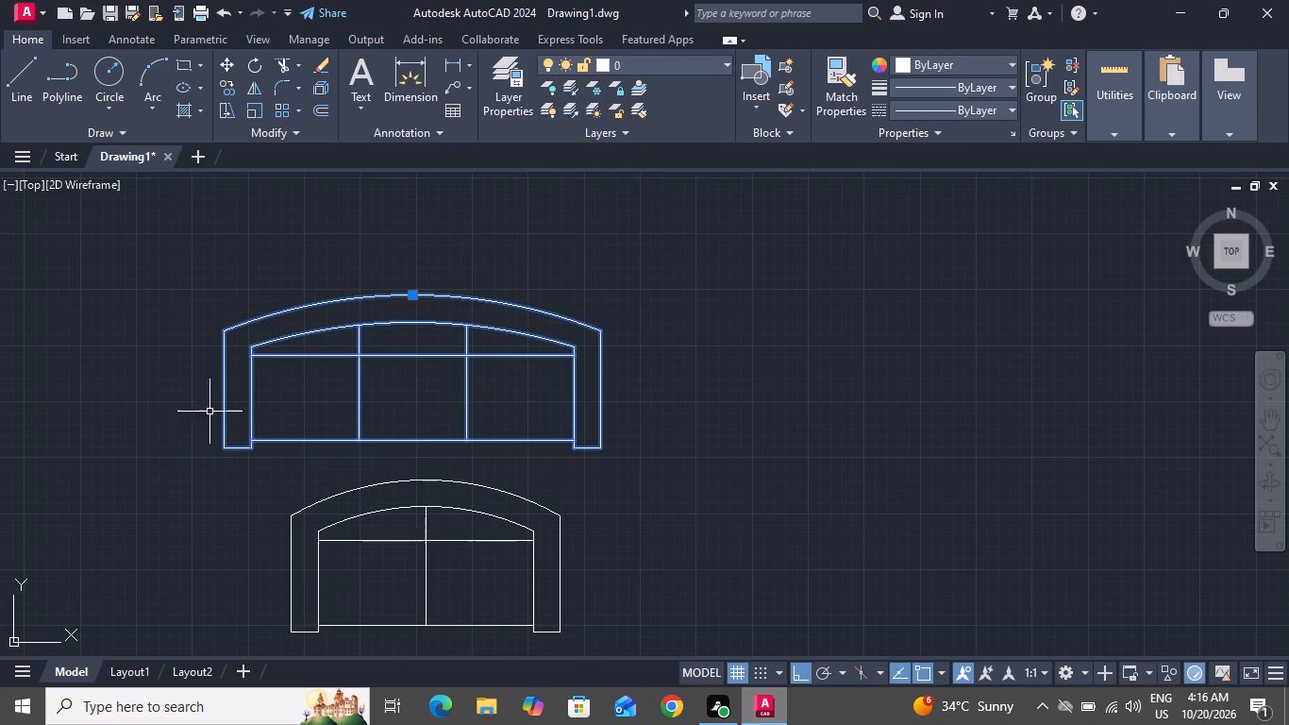
left_click(251, 63)
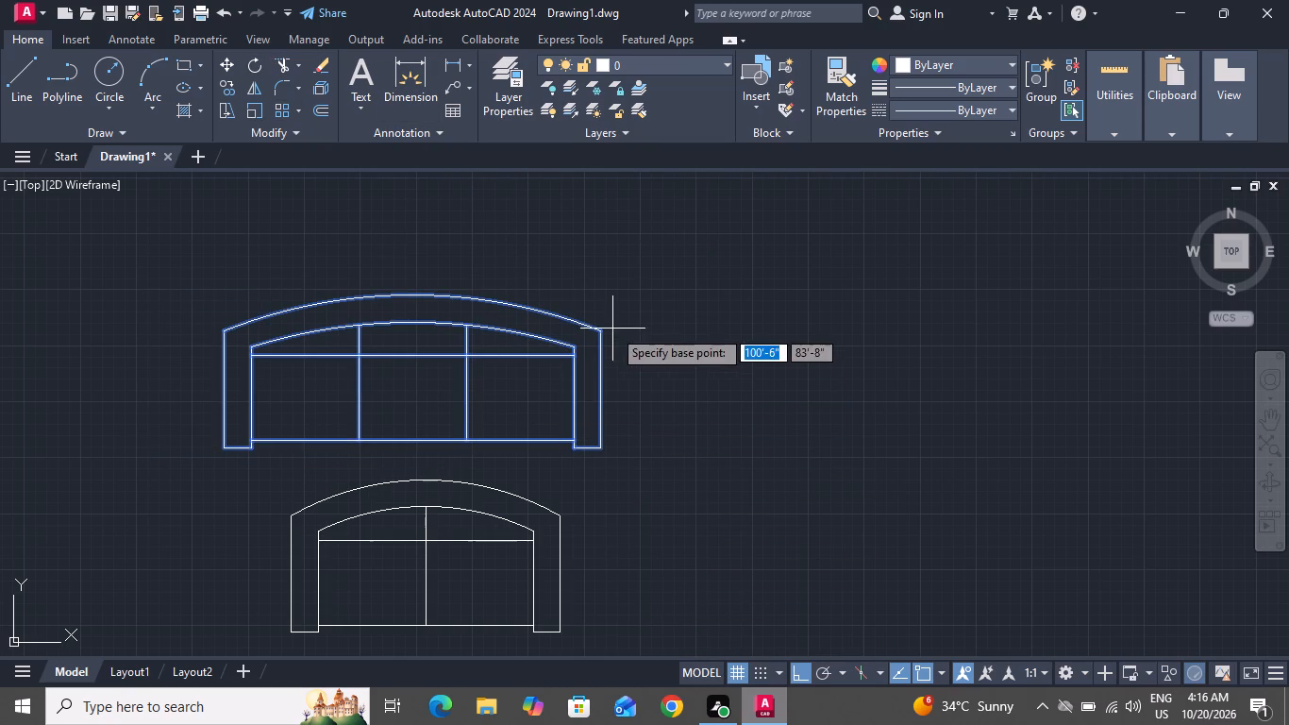
left_click(612, 329)
left_click(633, 211)
Move the rotated three-seat sofa into the large open room, with its curved back just in front of the exterior-wall window.
scroll(762, 280, "down", 1)
left_click(780, 292)
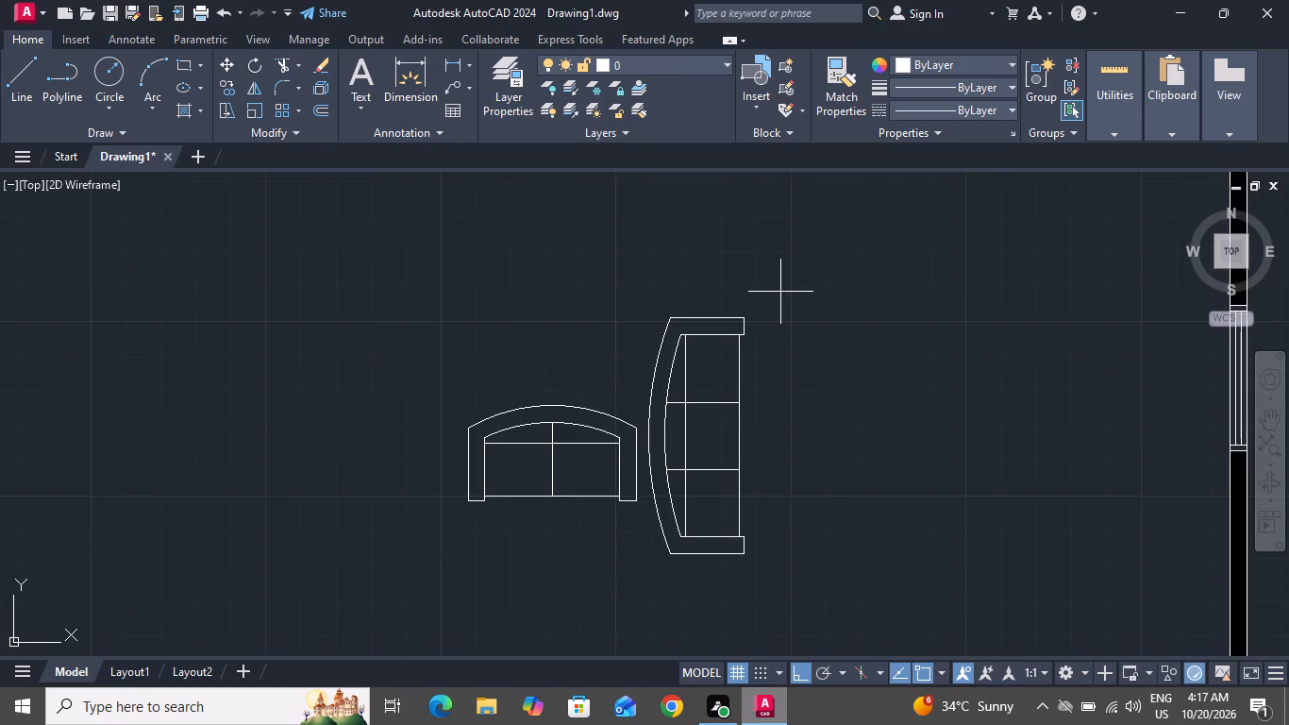
left_click(648, 582)
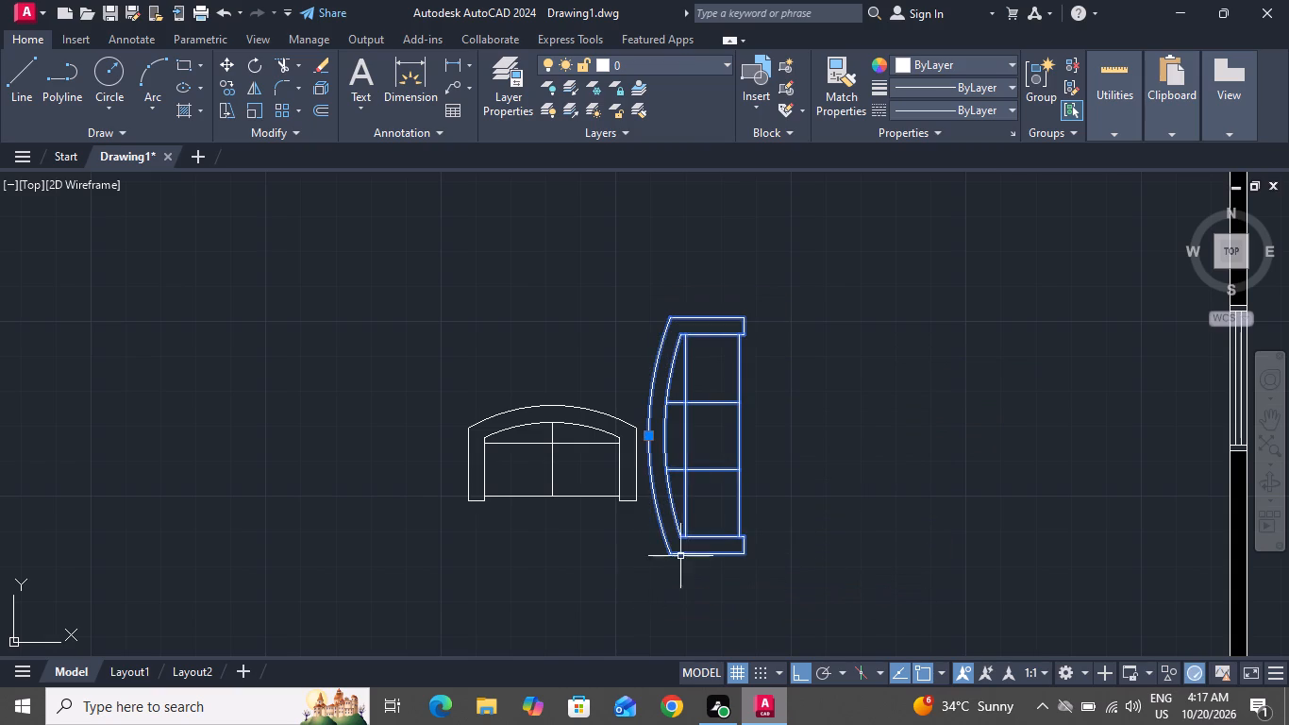
left_click(221, 59)
left_click(730, 417)
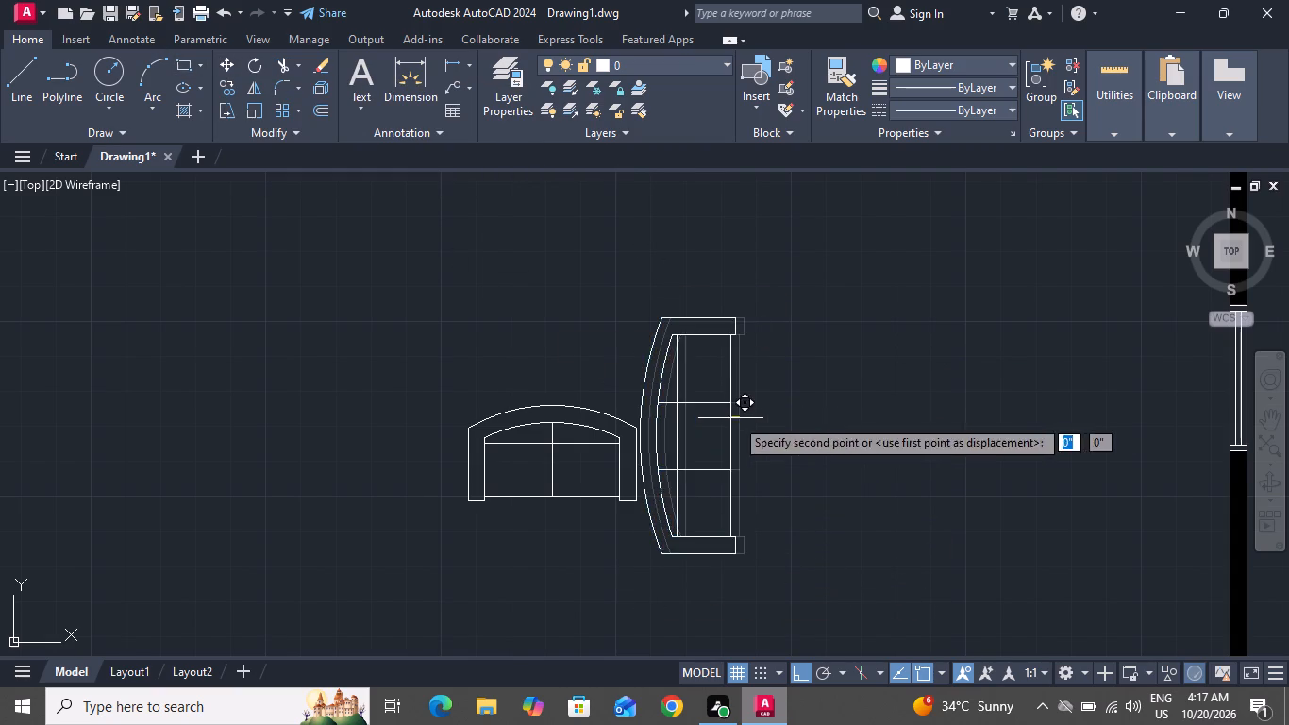
left_click(793, 666)
scroll(754, 485, "down", 2)
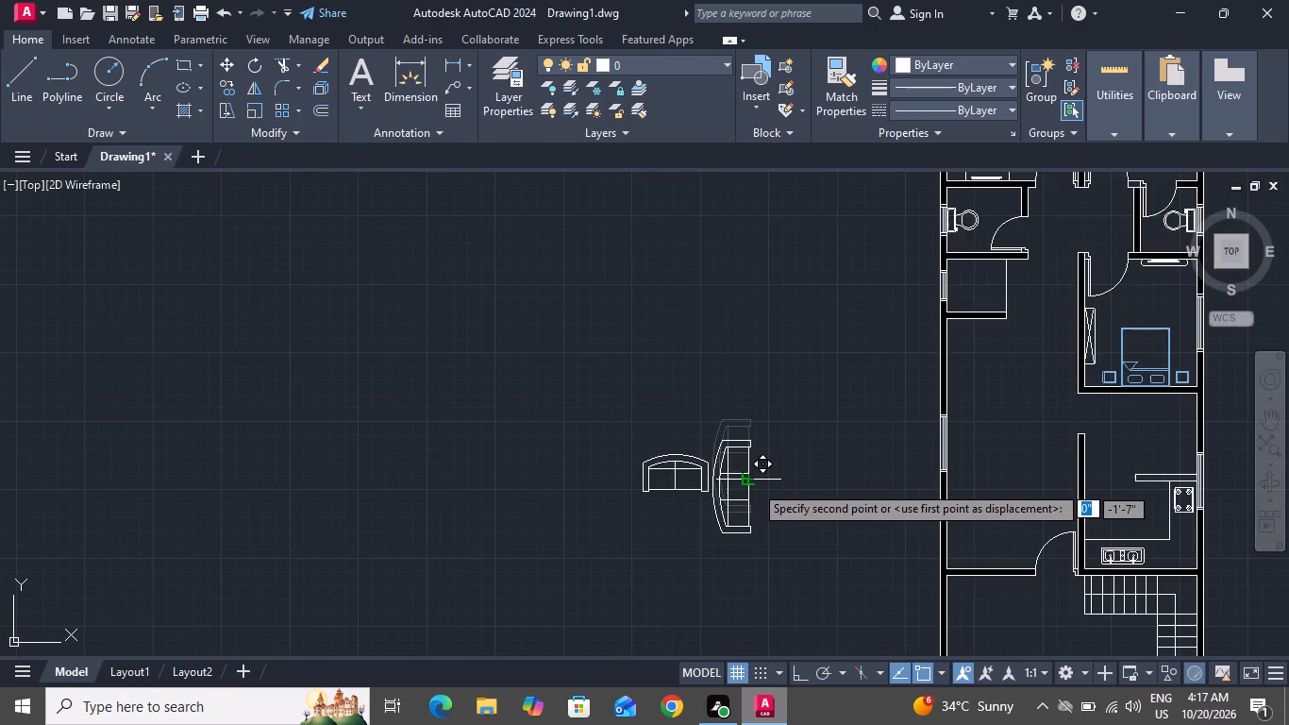
scroll(752, 474, "down", 2)
scroll(843, 472, "up", 3)
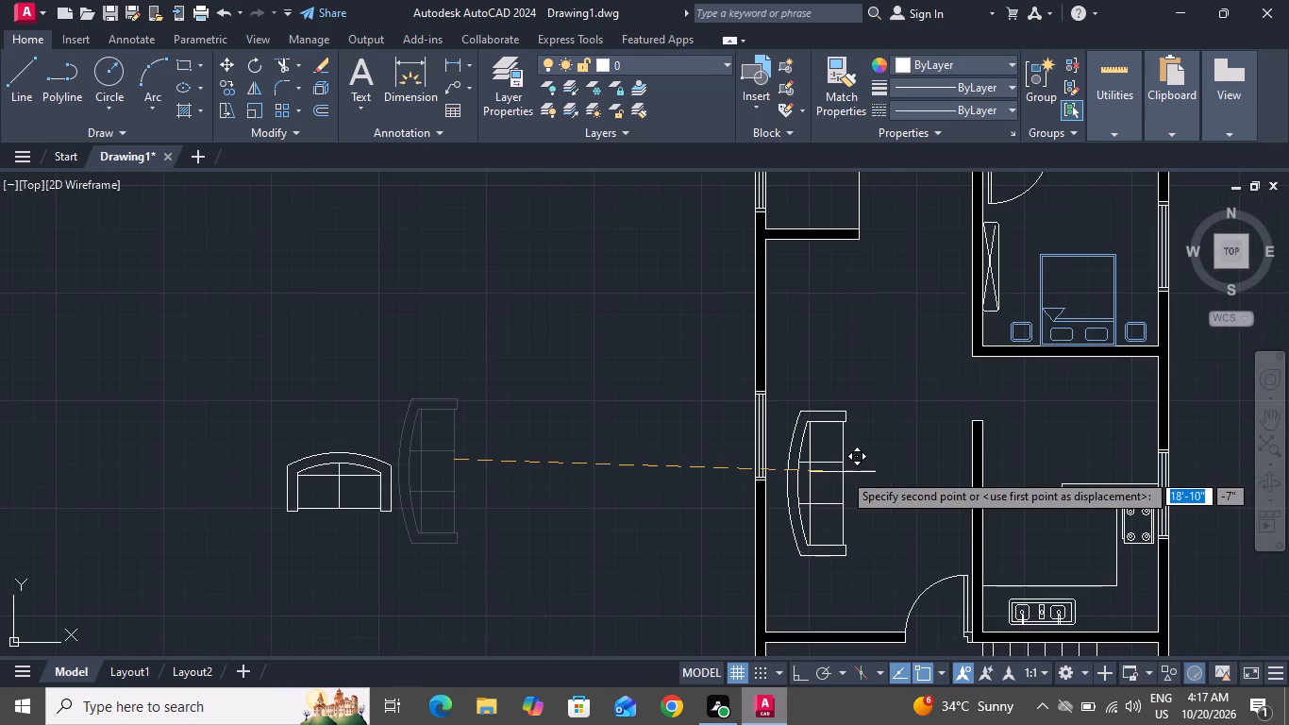
left_click(833, 425)
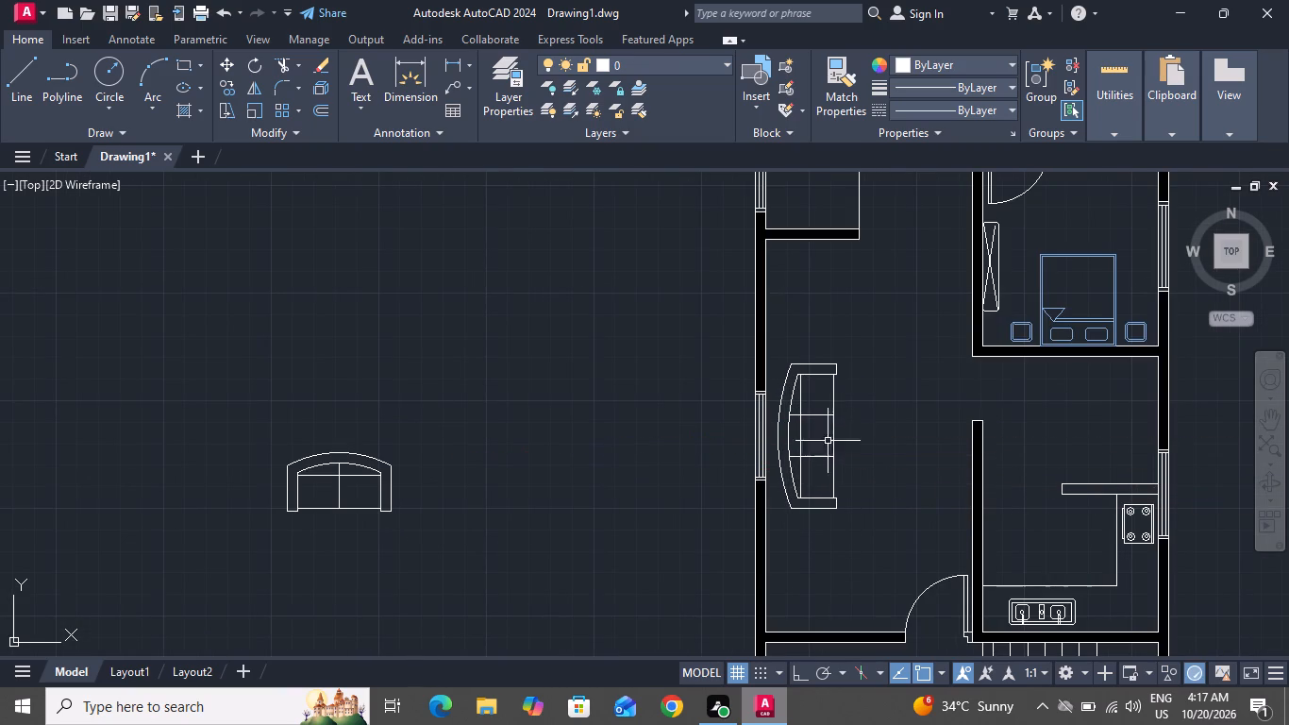
Move the two-seat roundback sofa from beside the plan into the living area, above and clear of the three-seat sofa.
left_click(424, 349)
left_click(252, 530)
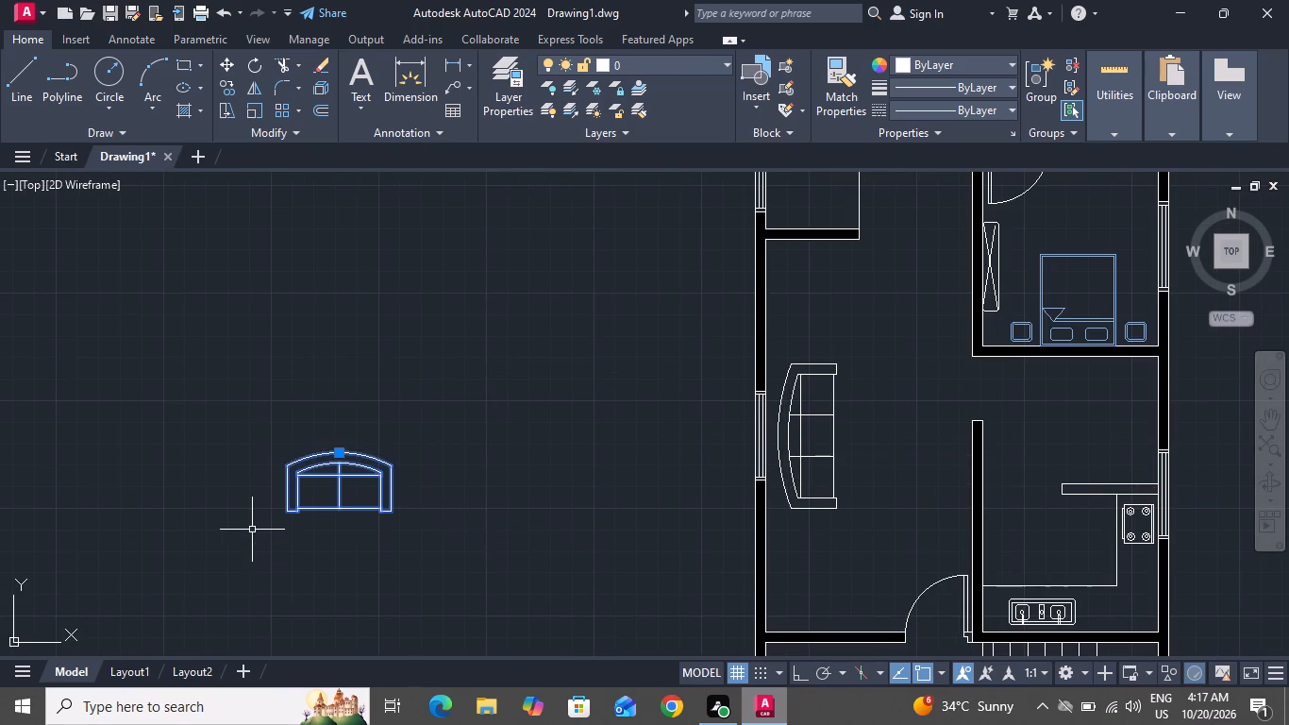
left_click(242, 66)
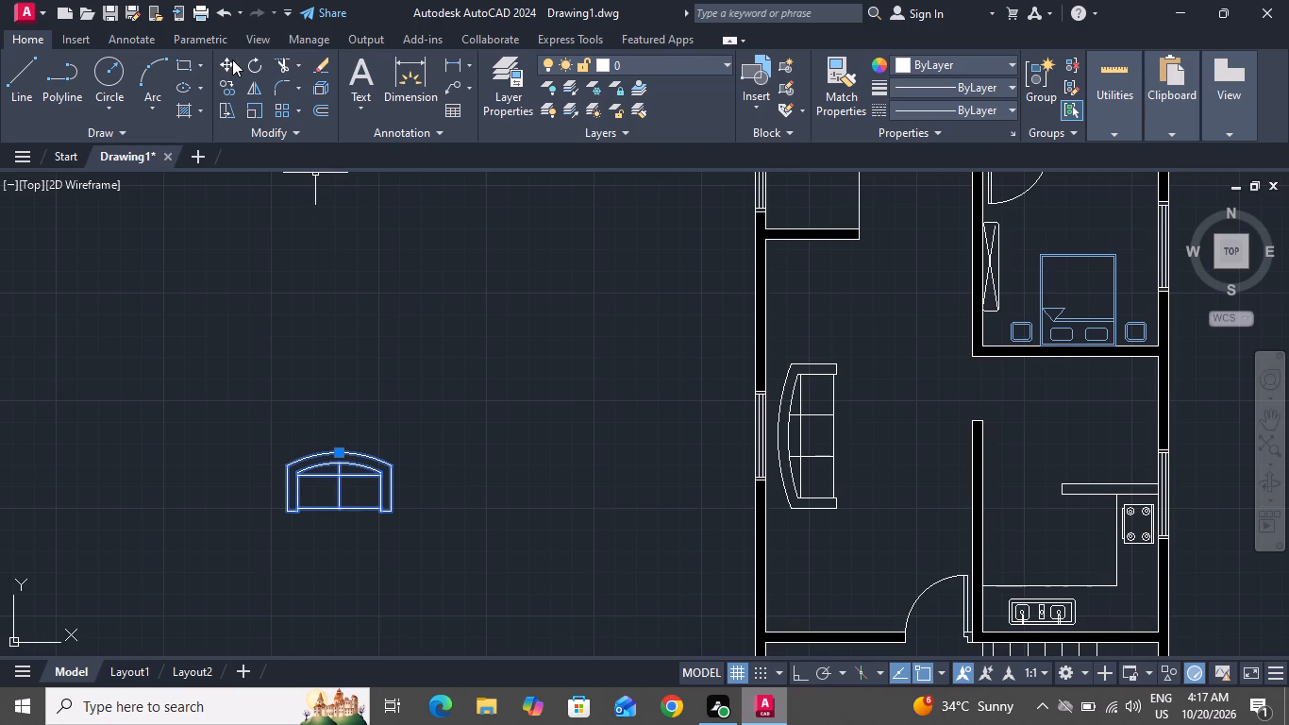
left_click(232, 59)
left_click(332, 447)
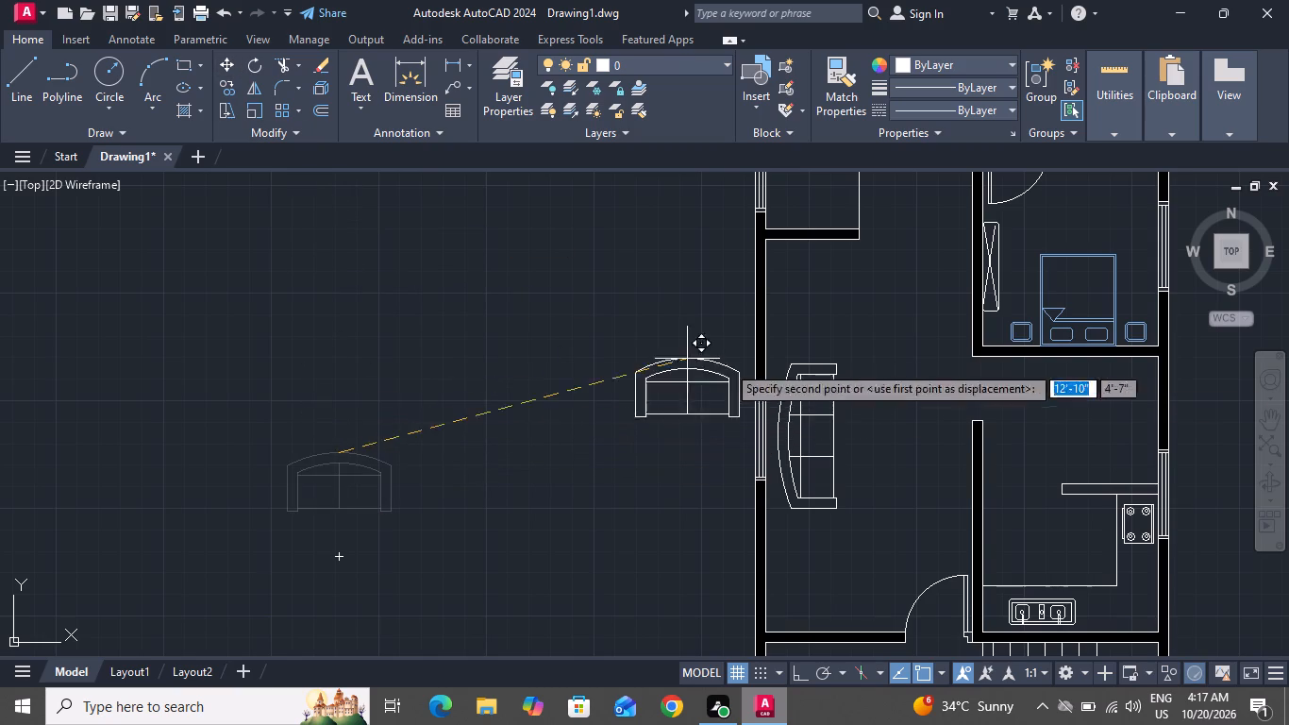
left_click(904, 317)
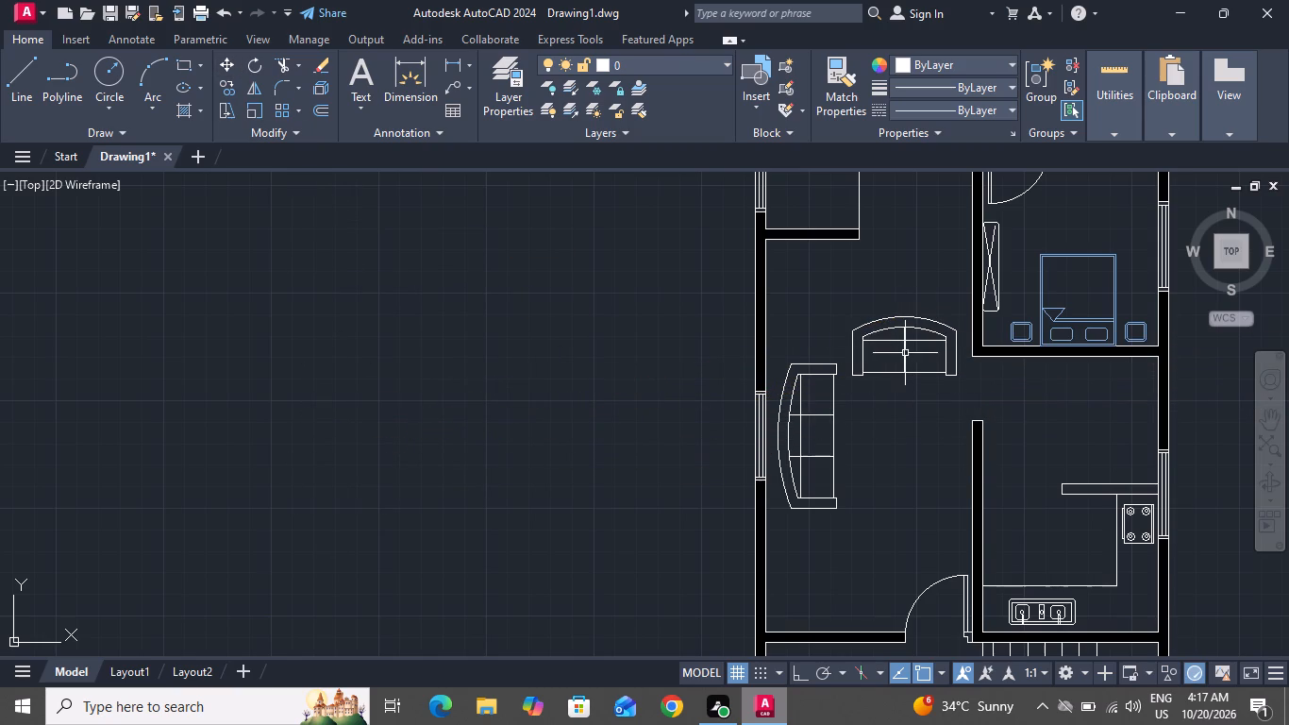
Move the three-seat sofa about 5' down along the exterior wall and about 4" closer to it.
left_click(829, 374)
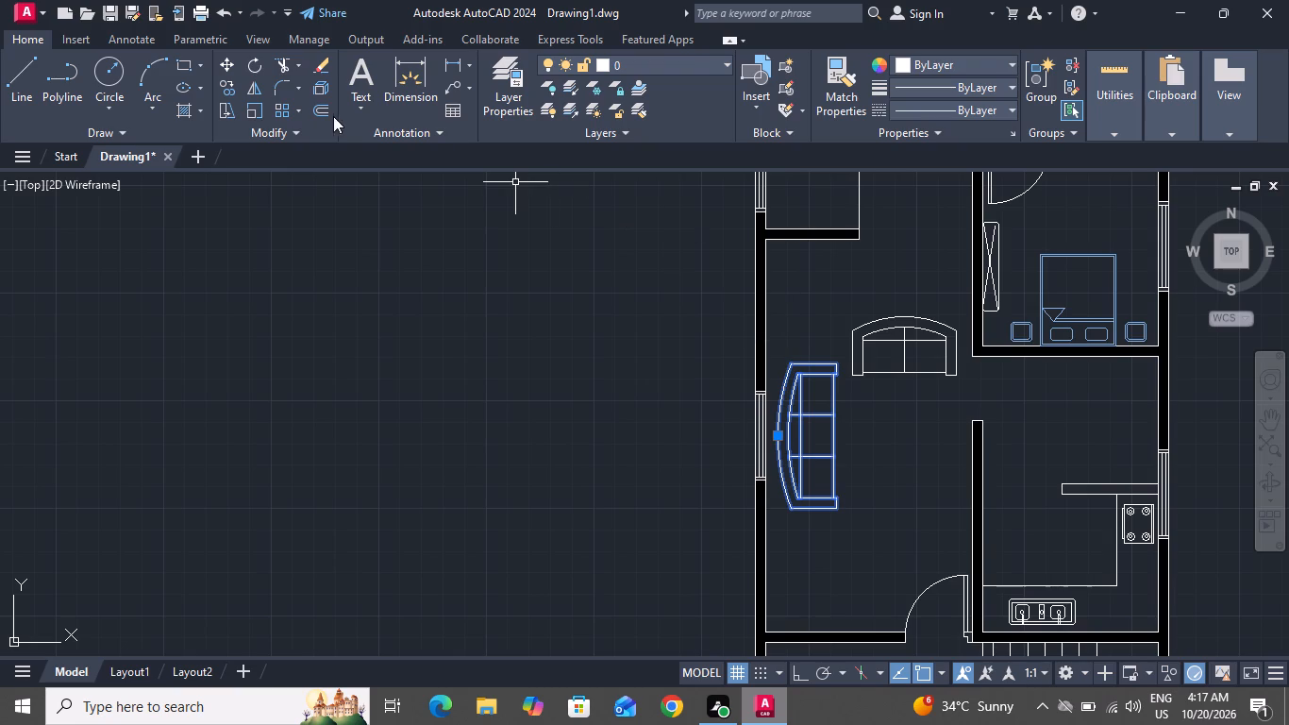
left_click(233, 66)
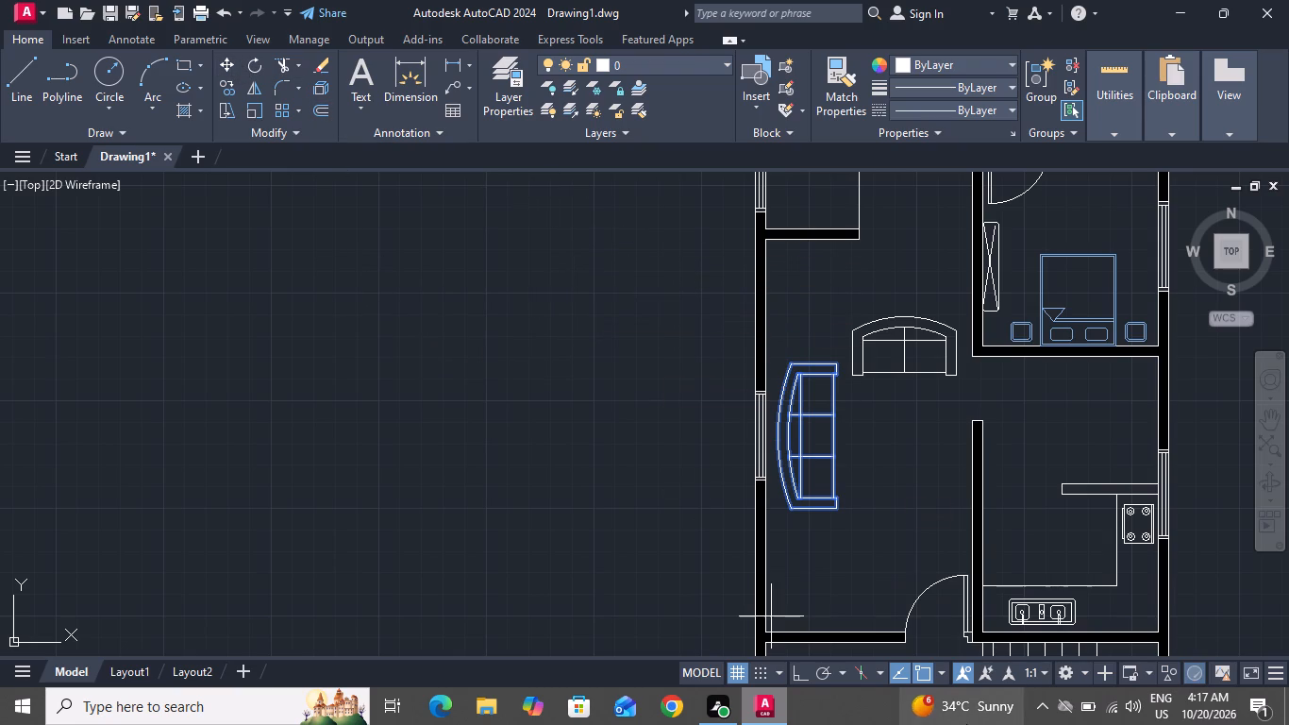
left_click(804, 436)
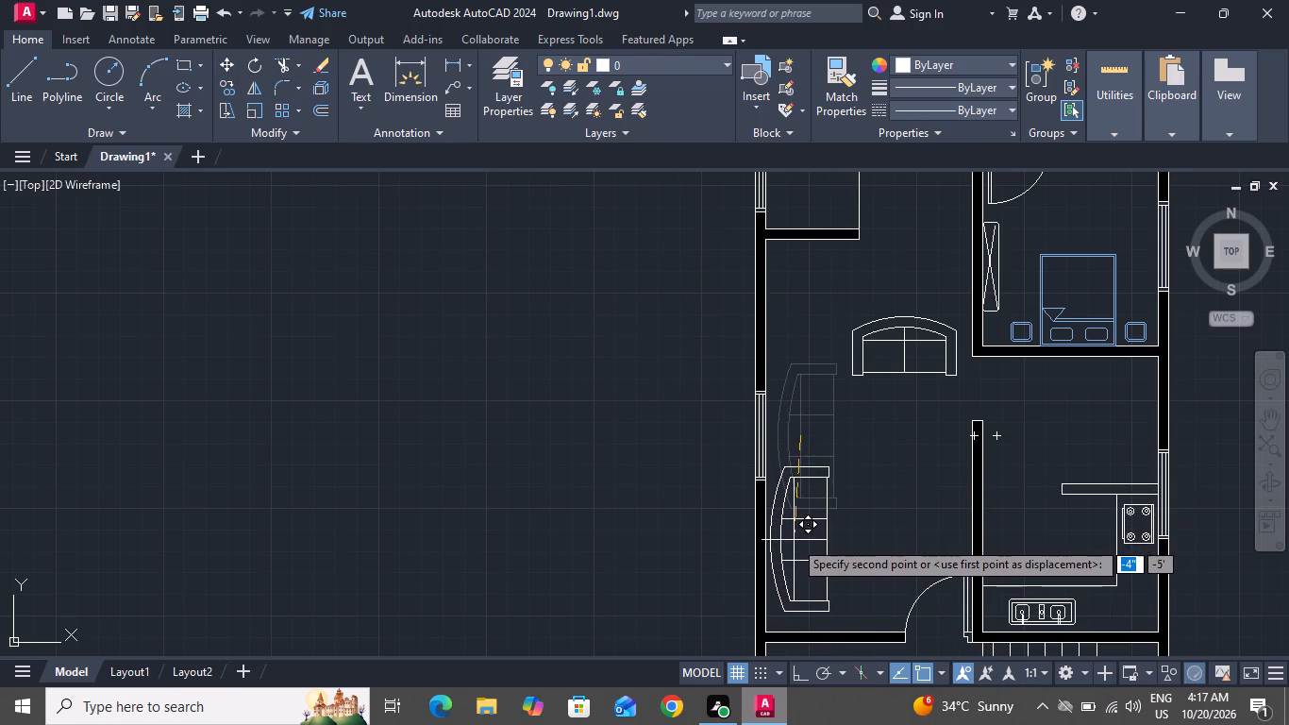
left_click(794, 540)
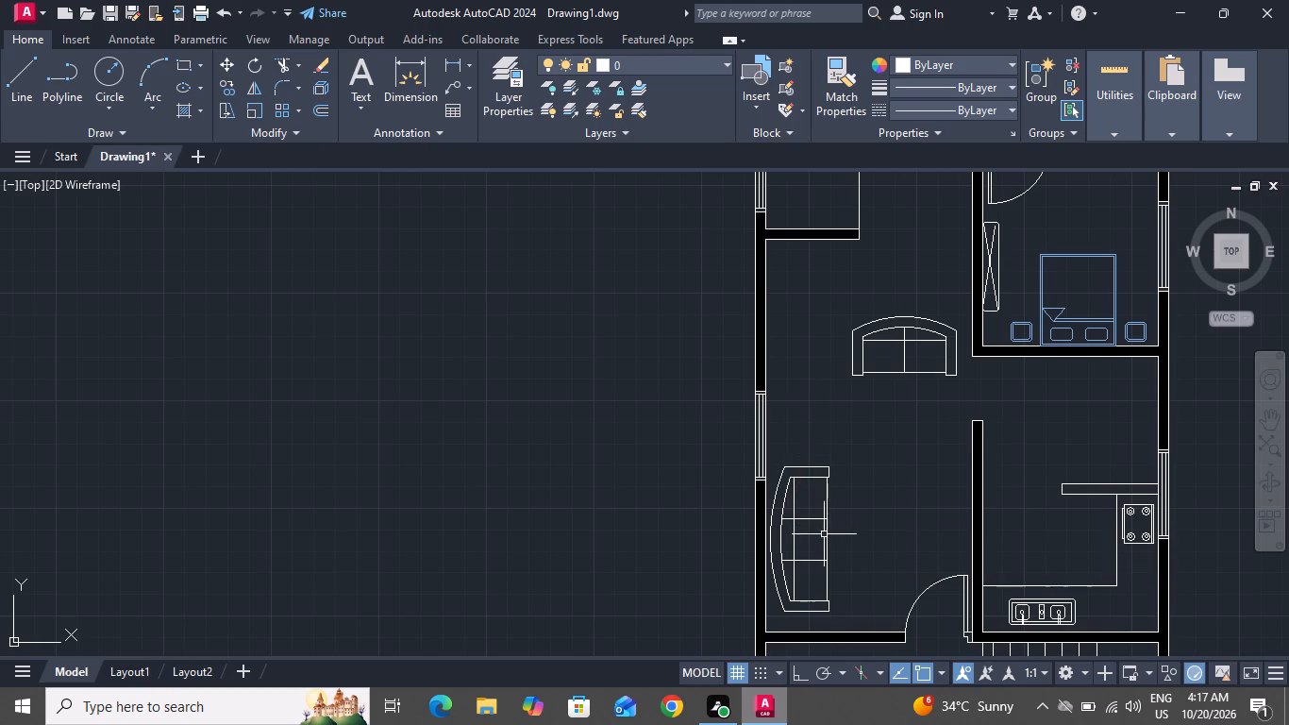
Move the two-seat sofa down and toward the exterior wall so it sits just above the three-seat sofa's upper arm.
left_click(946, 366)
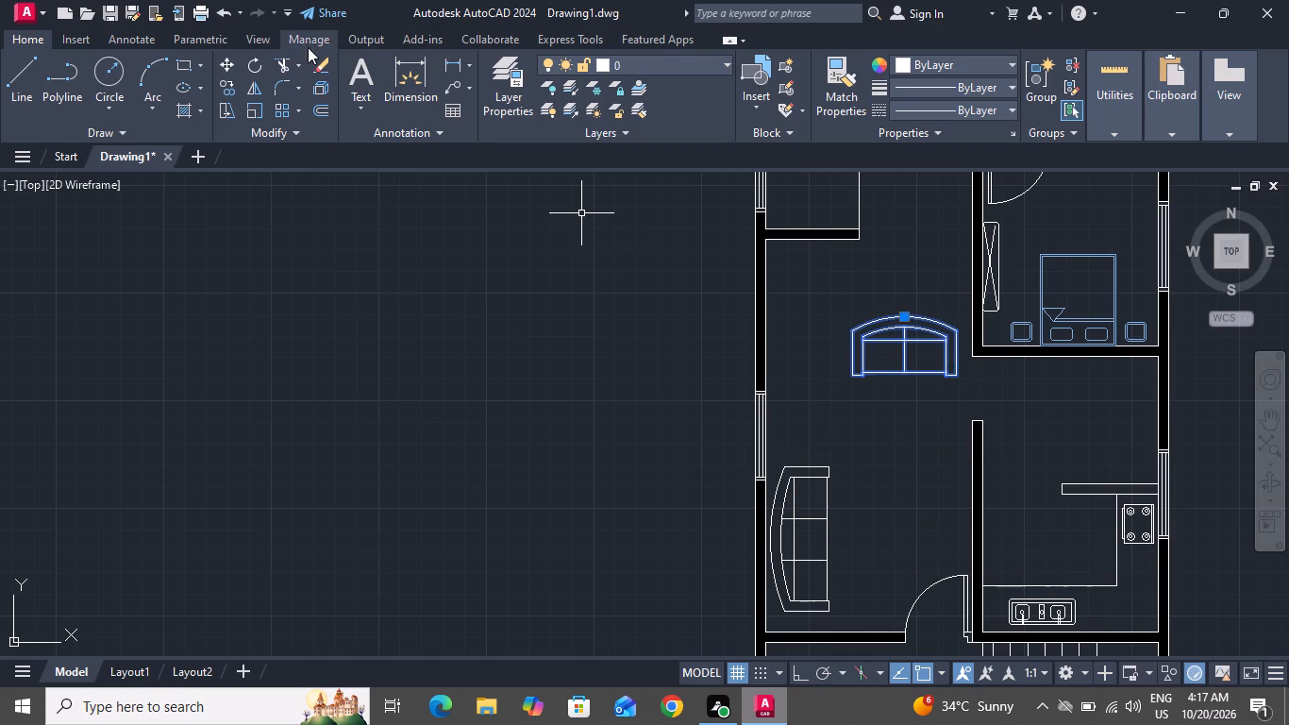
left_click(233, 61)
left_click(901, 367)
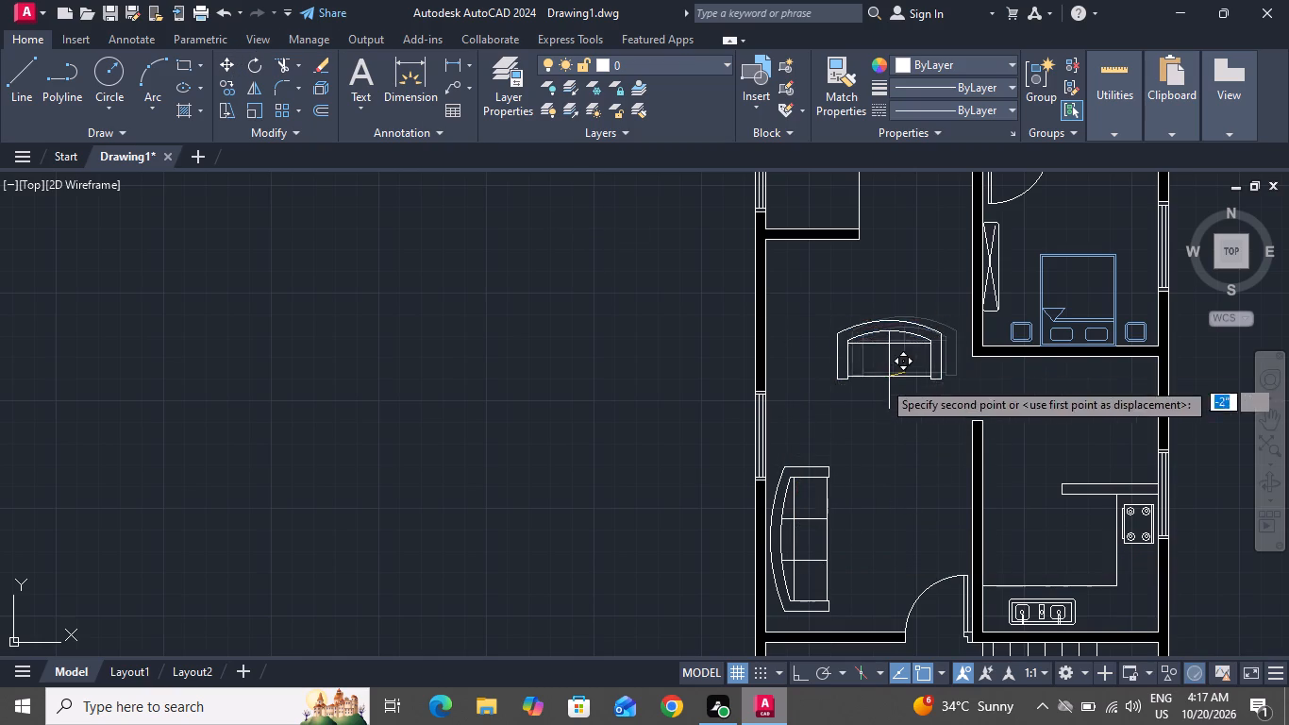
left_click(870, 443)
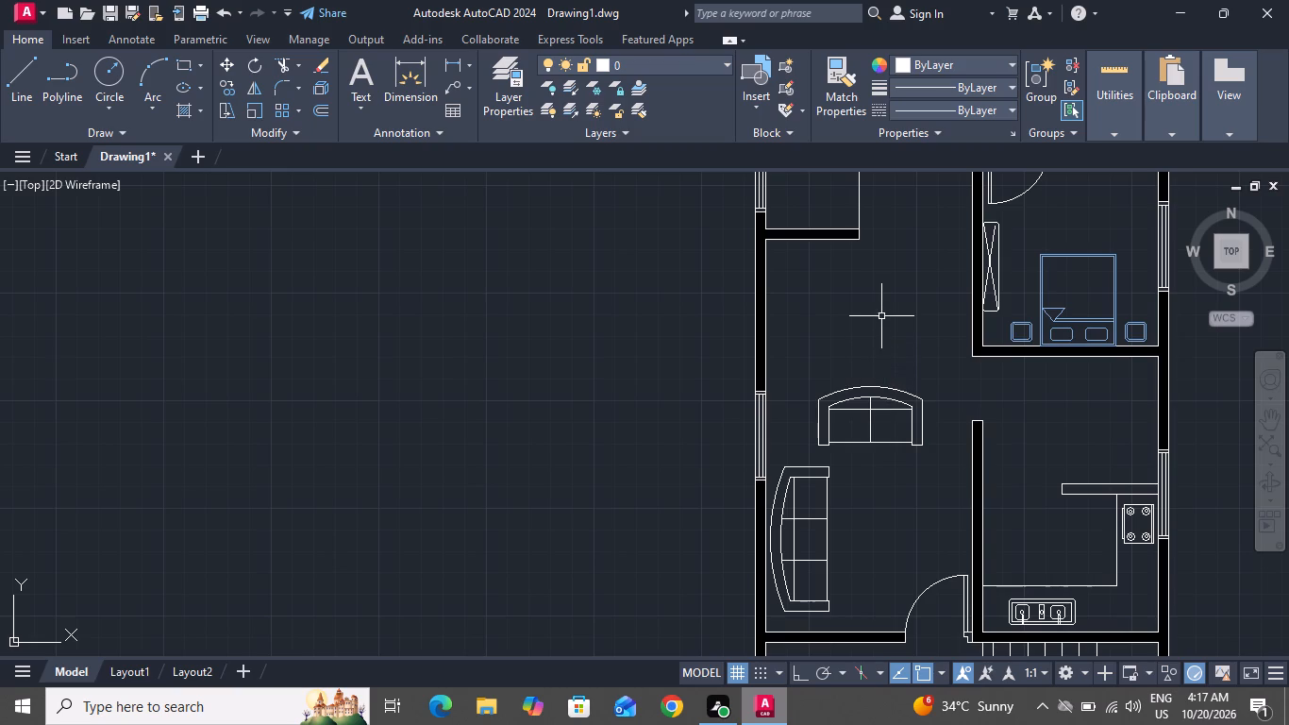
Draw a rounded rectangular coffee table about 2'-8" by 4'-11" in front of the three-seat sofa.
left_click(187, 64)
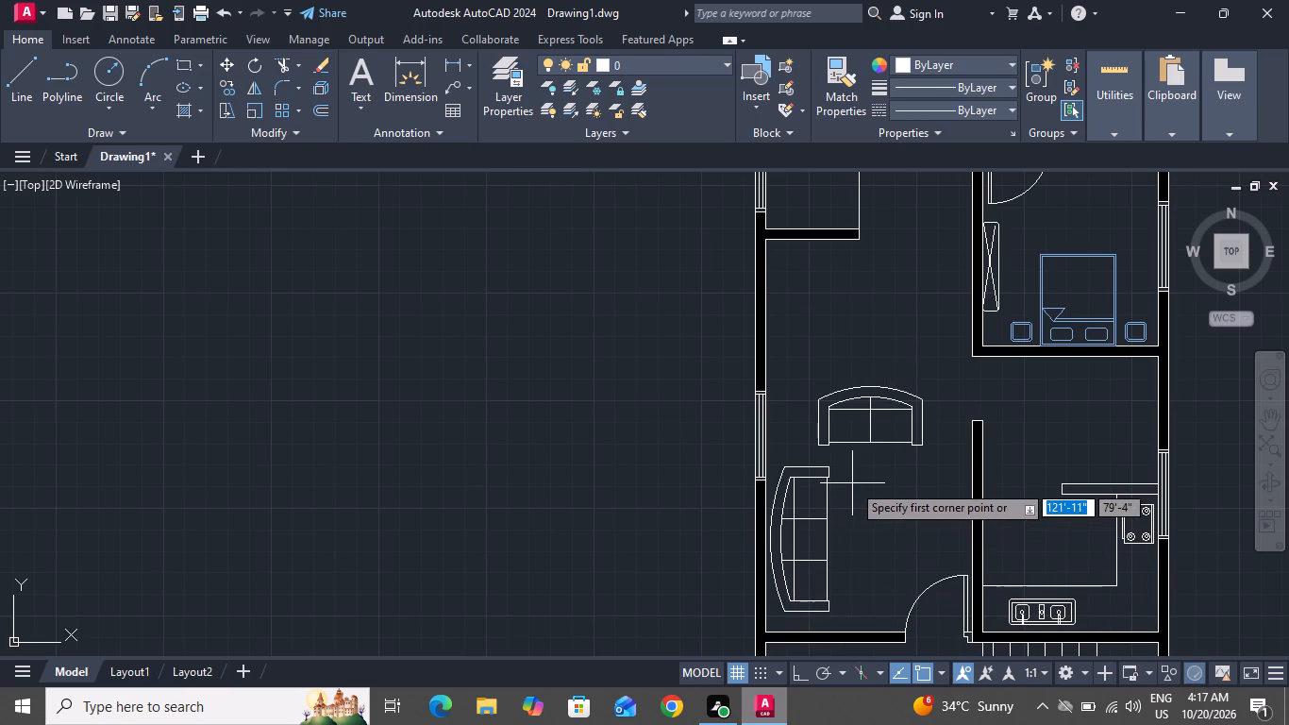
left_click(854, 478)
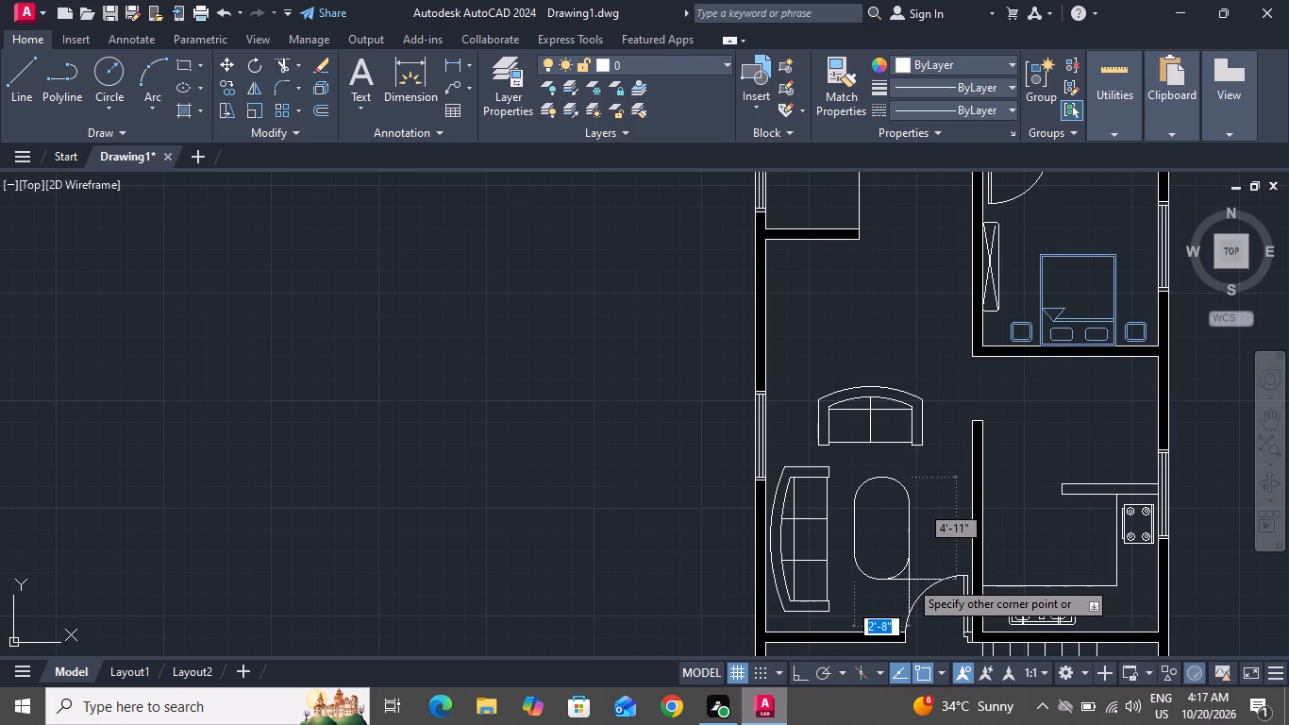
left_click(909, 580)
Draw a narrow rectangular TV console about 4'-4" long against the partition wall, opposite the three-seat sofa.
scroll(962, 566, "down", 1)
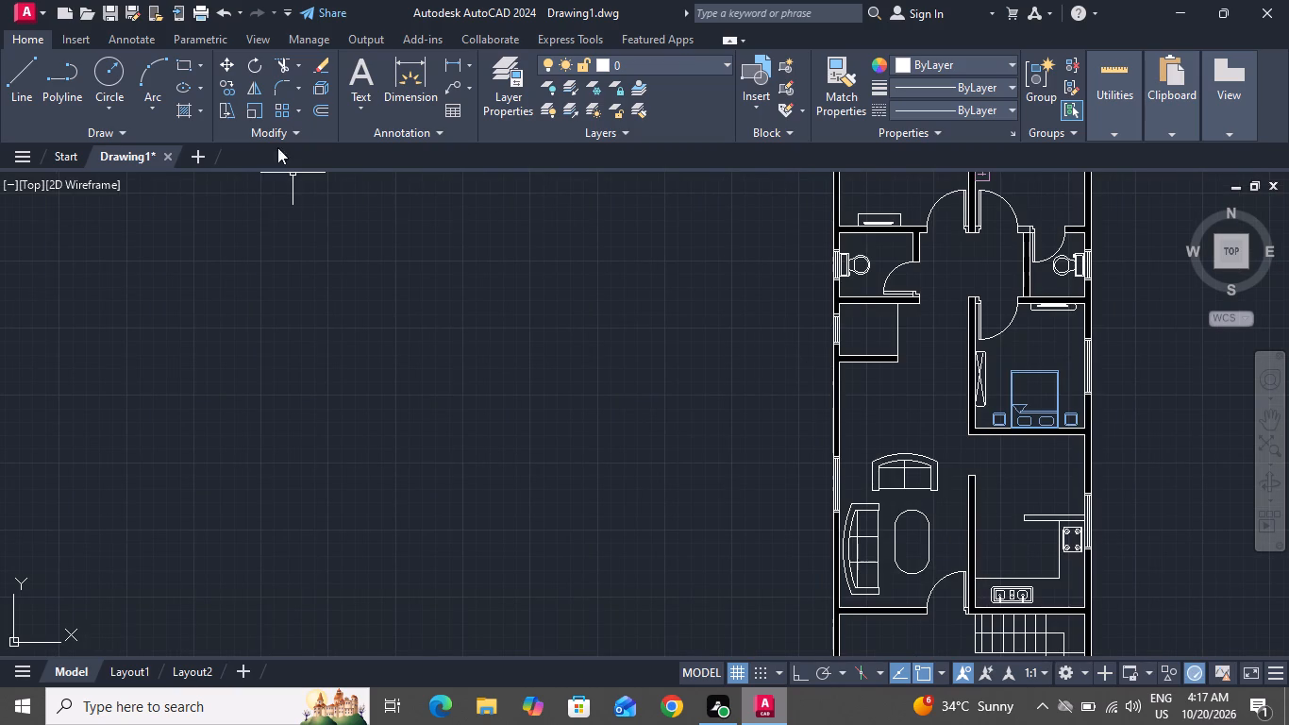
left_click(192, 68)
scroll(989, 525, "up", 2)
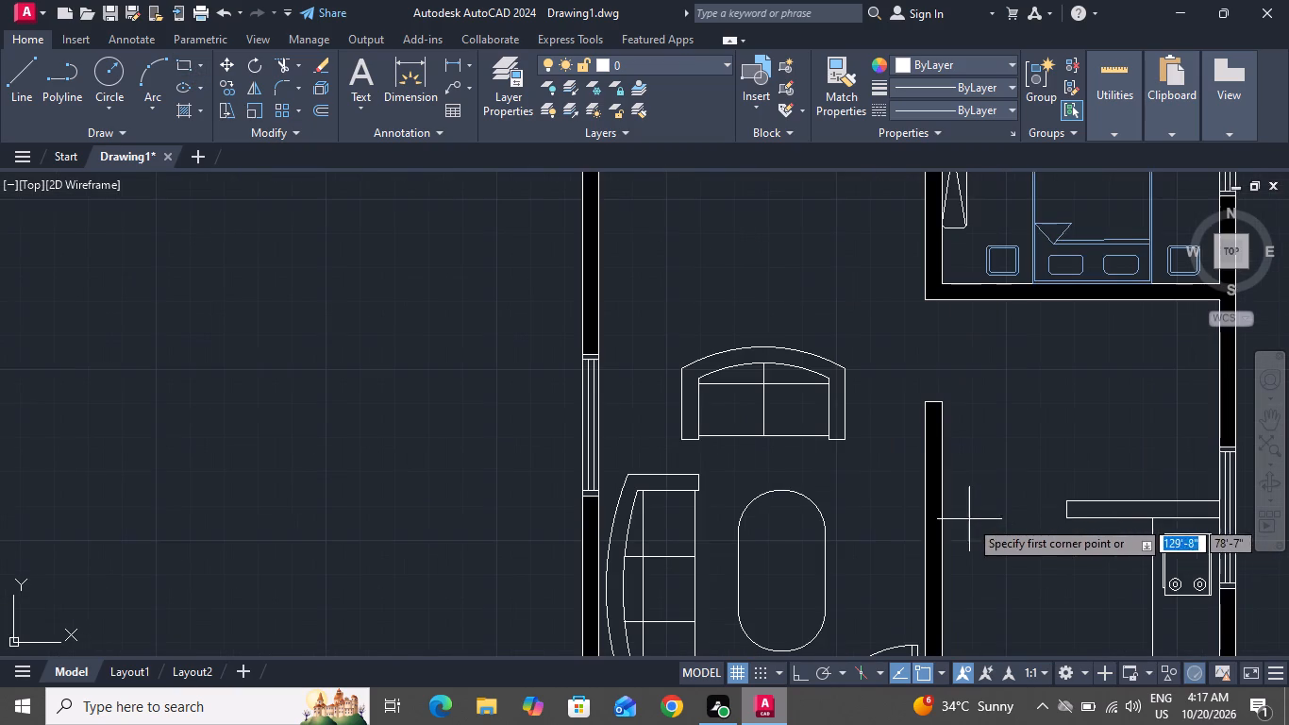
left_click(925, 472)
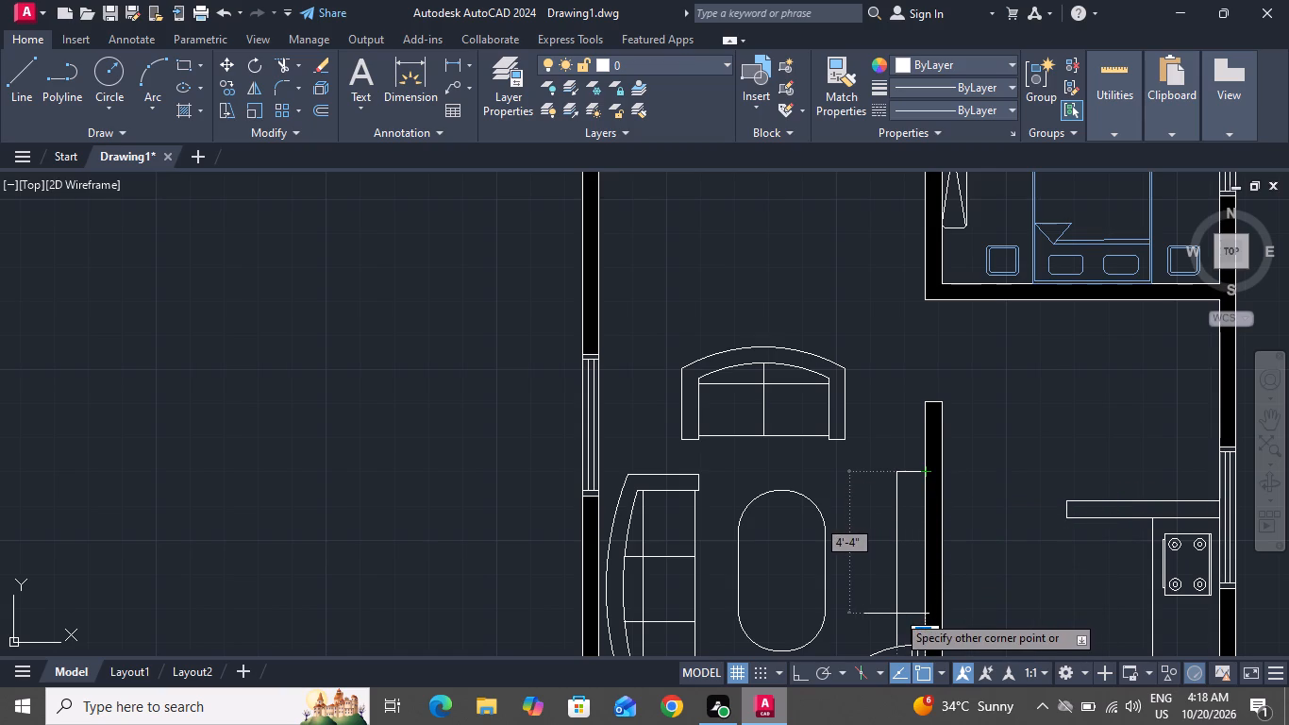
left_click(896, 614)
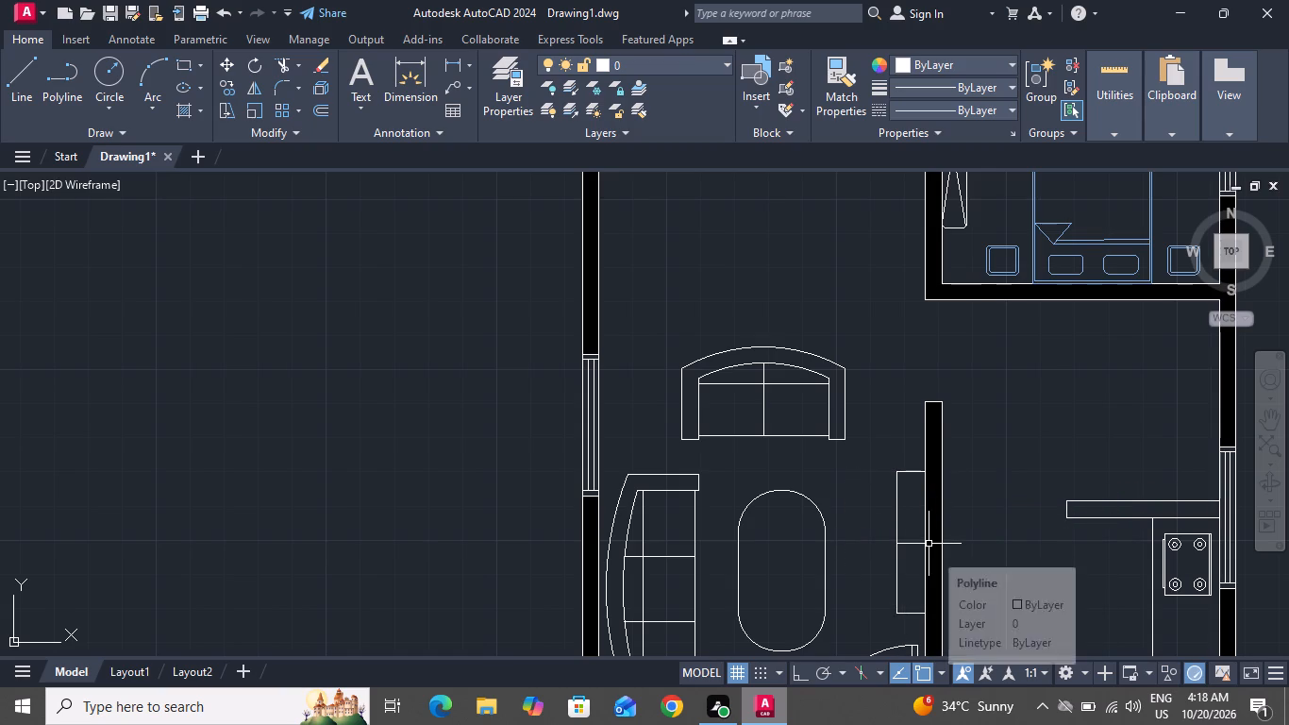
Draw a thin rectangle about 2" by 3'-2" inside the console as the TV screen.
left_click(171, 64)
left_click(196, 67)
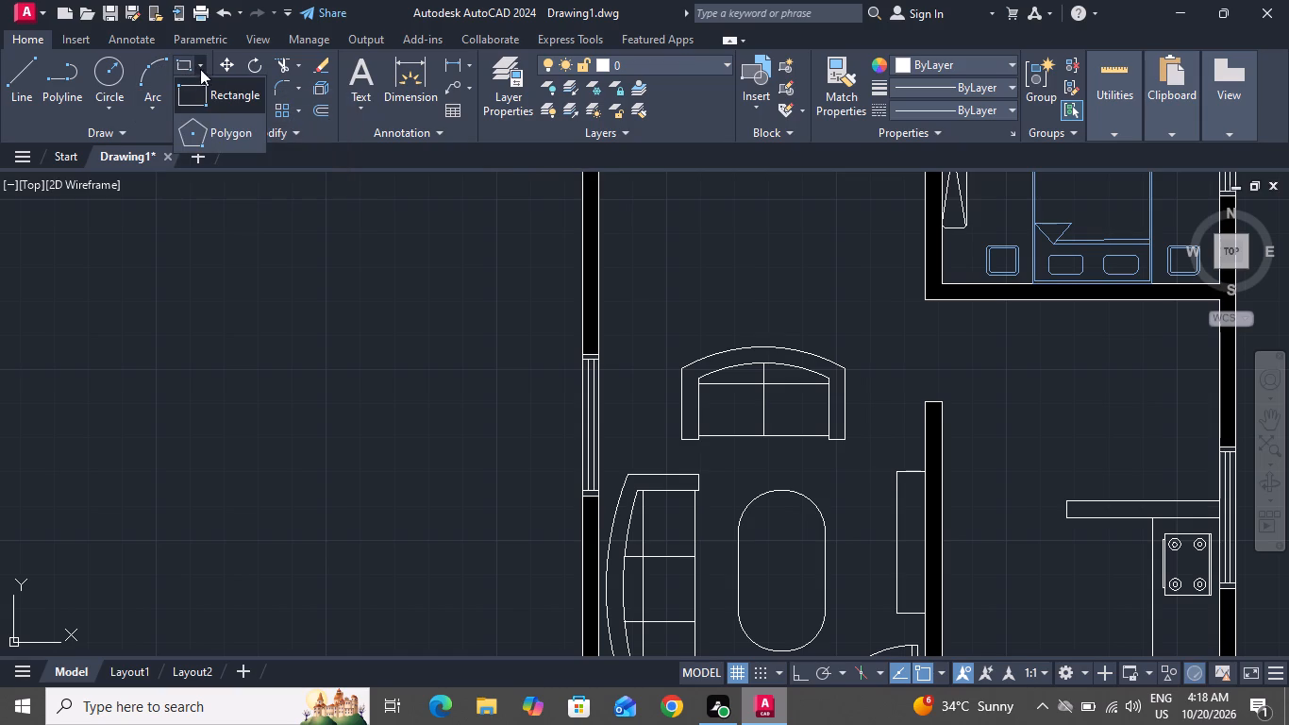
left_click(180, 68)
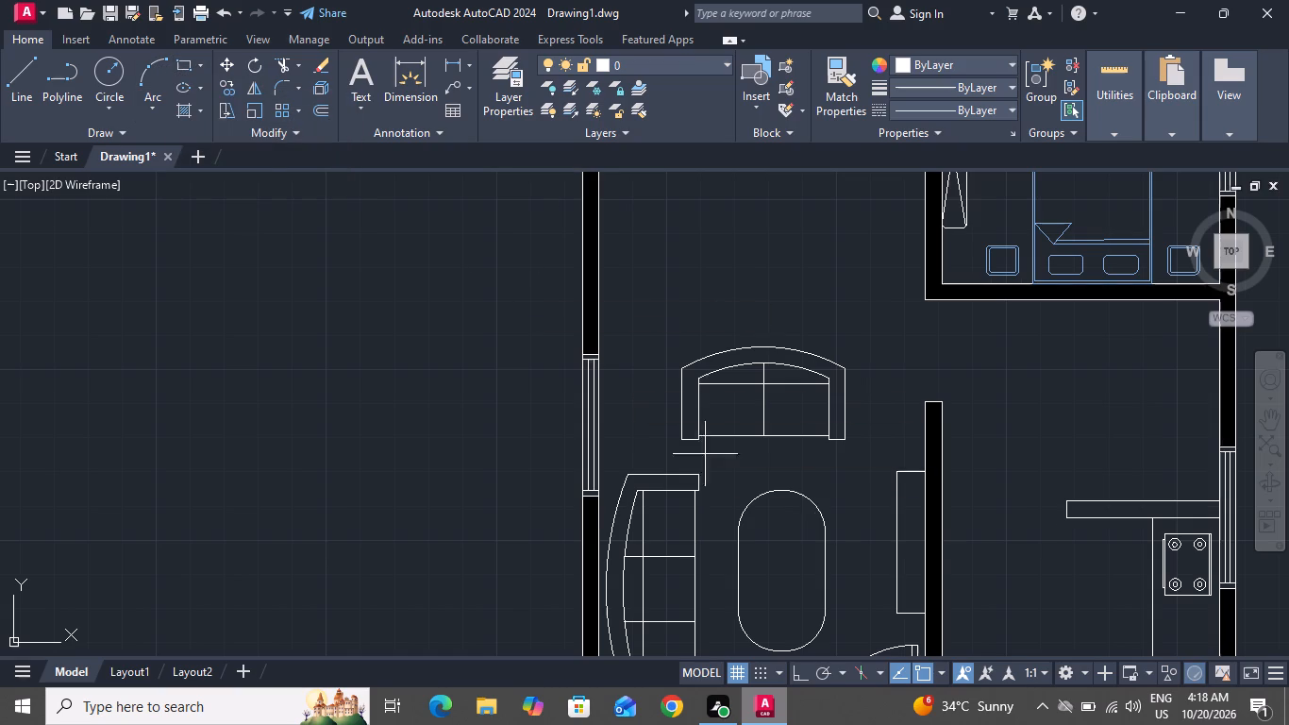
scroll(914, 541, "up", 2)
scroll(927, 467, "down", 2)
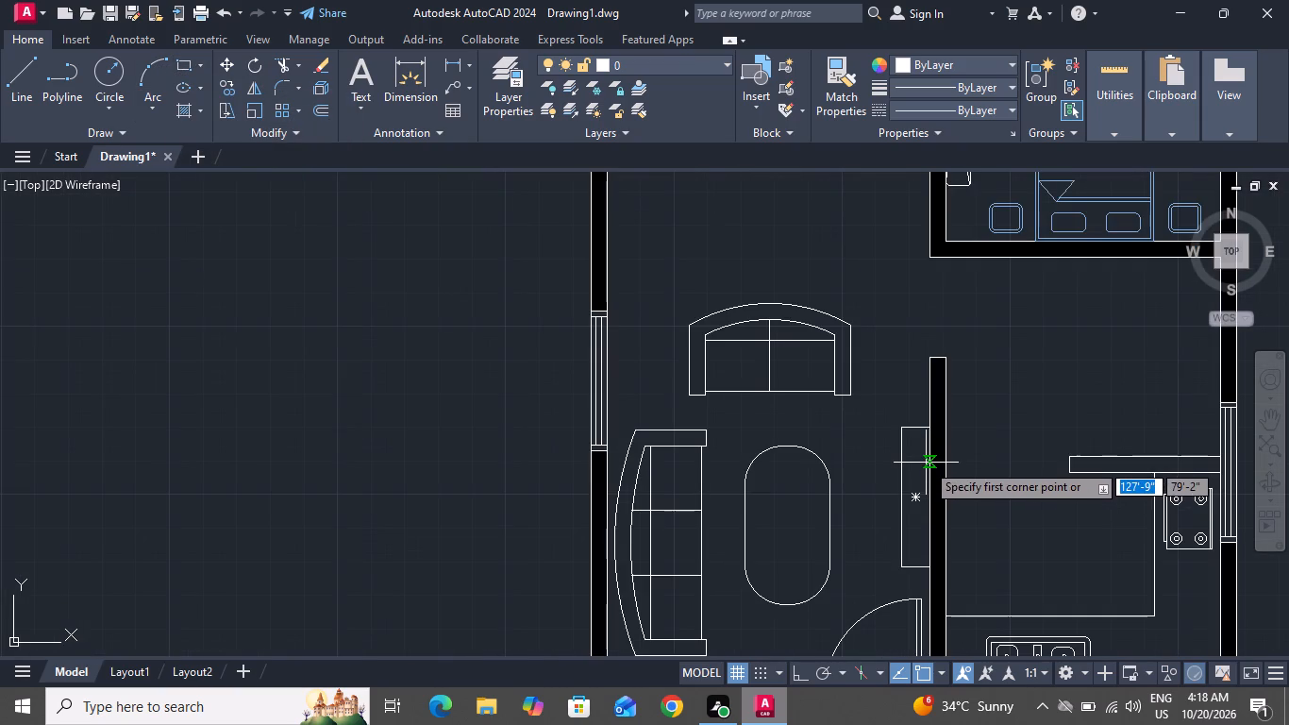
scroll(916, 465, "up", 1)
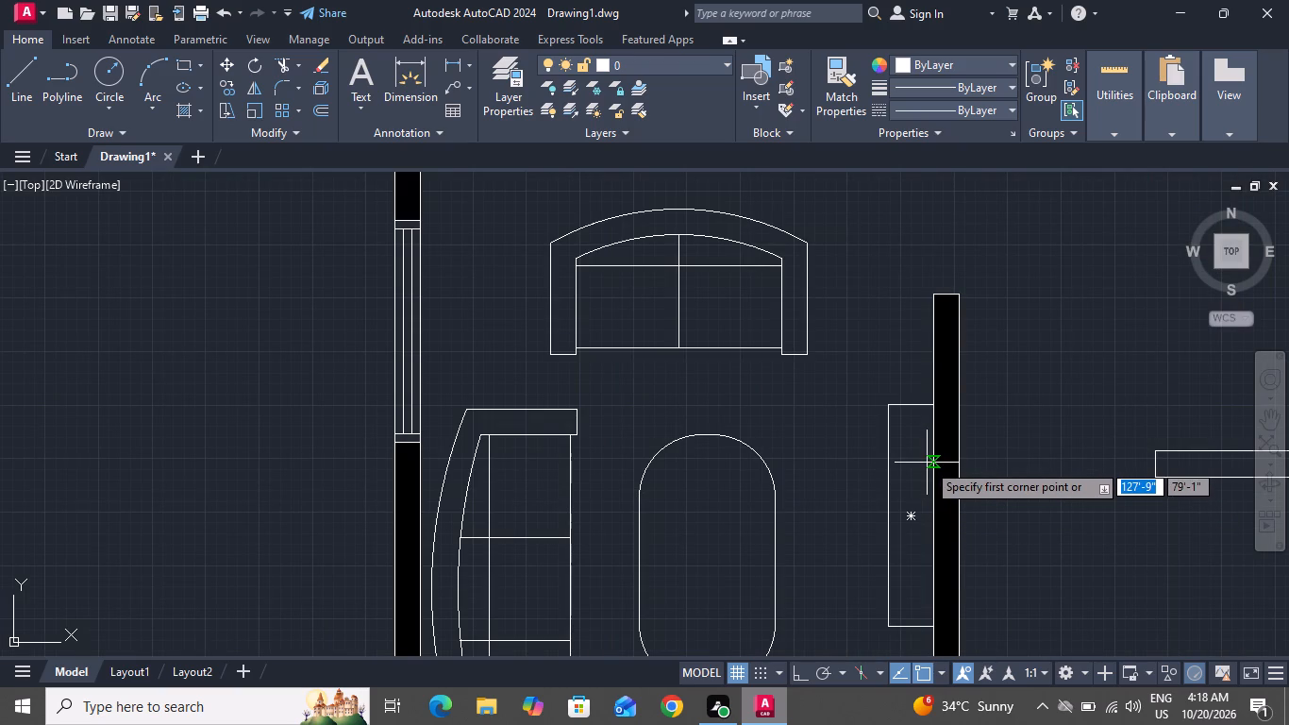
left_click(911, 433)
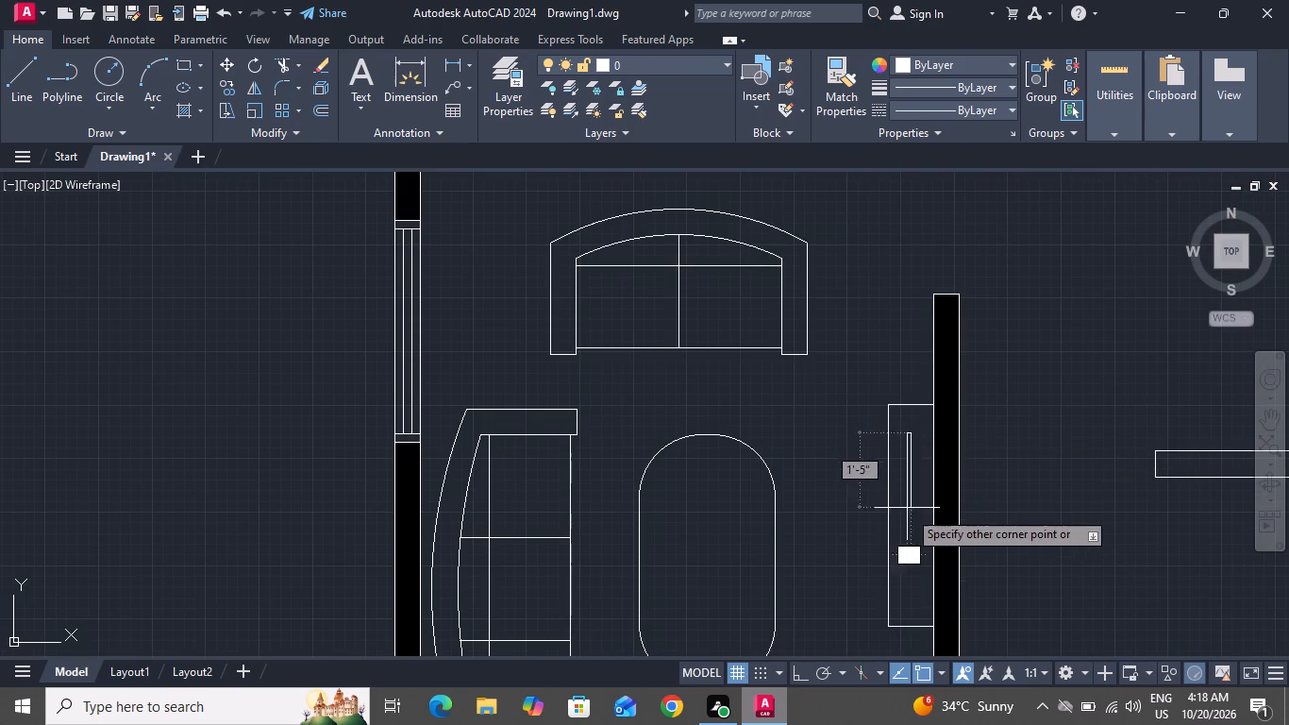
left_click(900, 599)
Draw the TV's back on the screen's wall side with a 4" slanted line, a 2'-5" vertical line in Ortho and a closing slanted line.
left_click(23, 68)
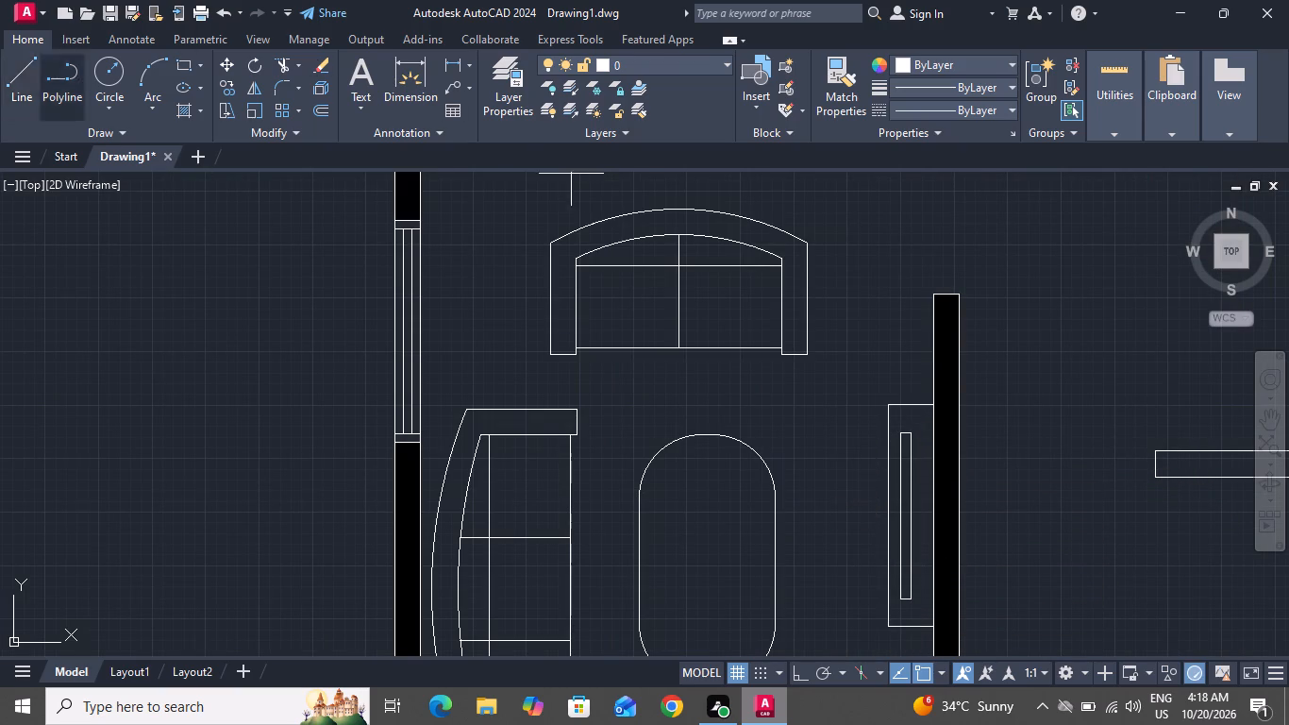
scroll(930, 503, "up", 2)
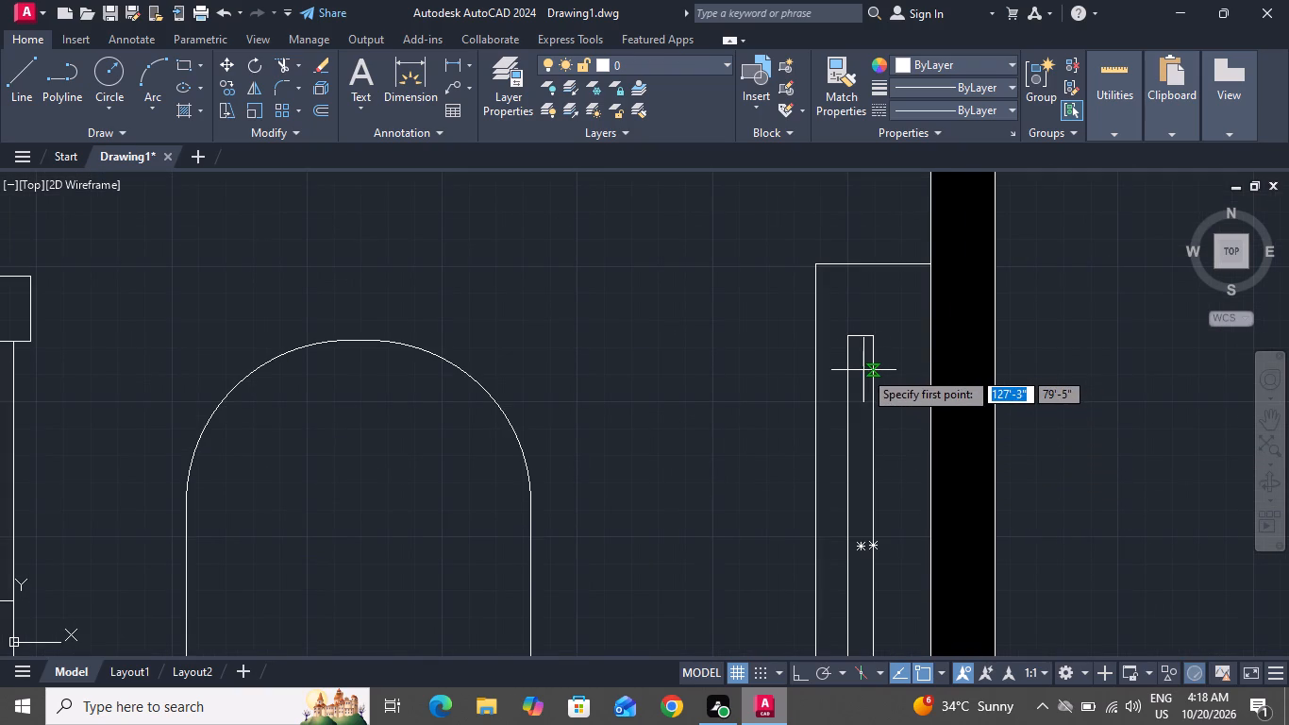
left_click(872, 372)
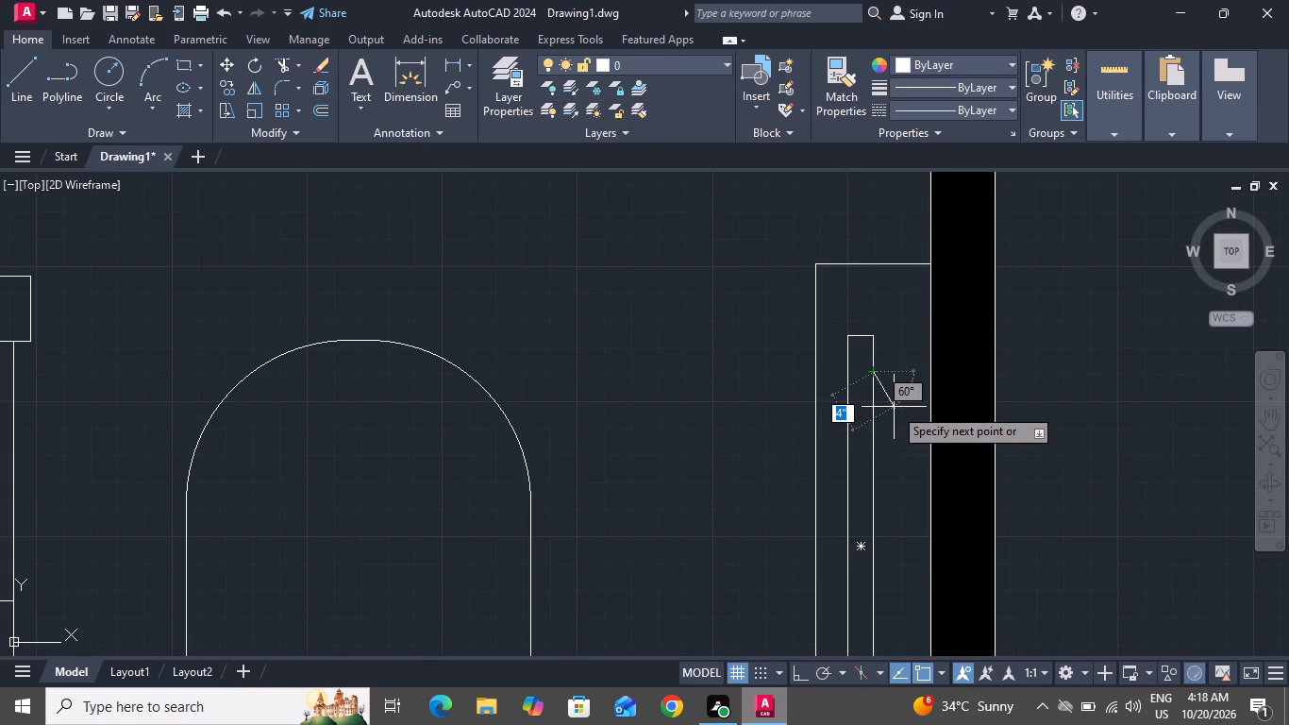
left_click(894, 407)
scroll(899, 462, "down", 2)
scroll(886, 551, "up", 1)
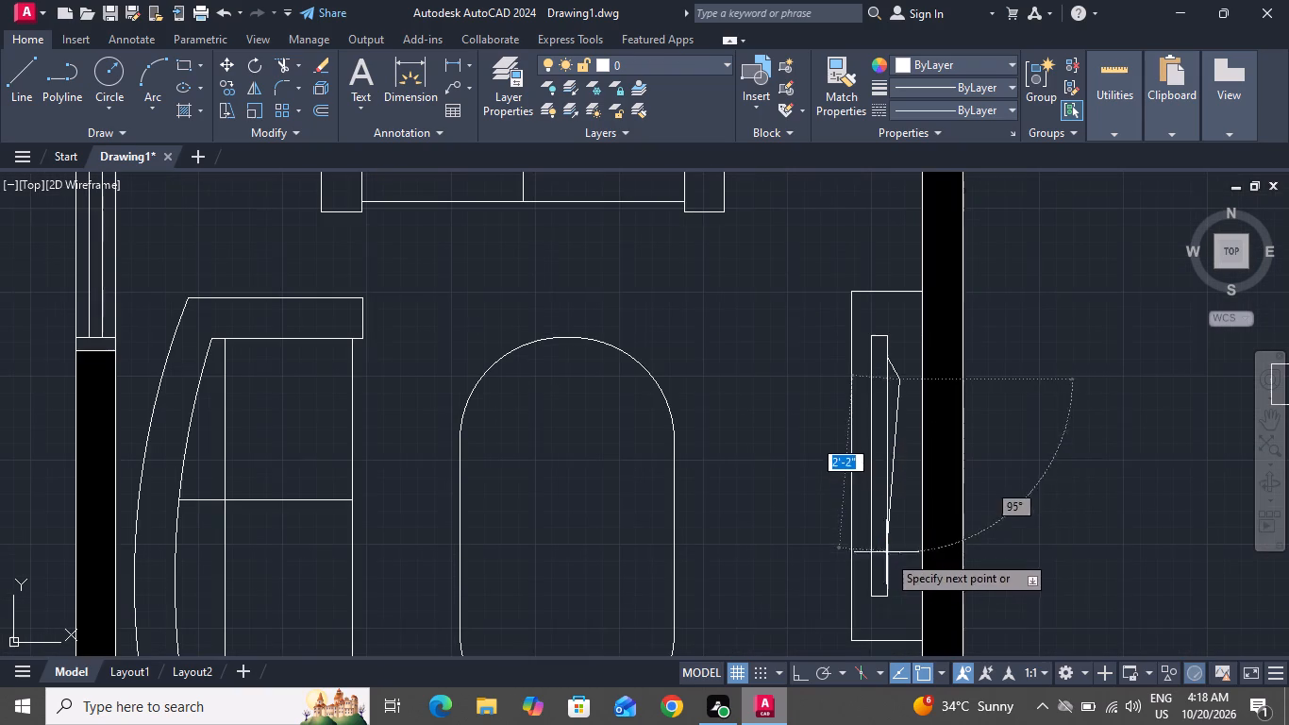
left_click(798, 680)
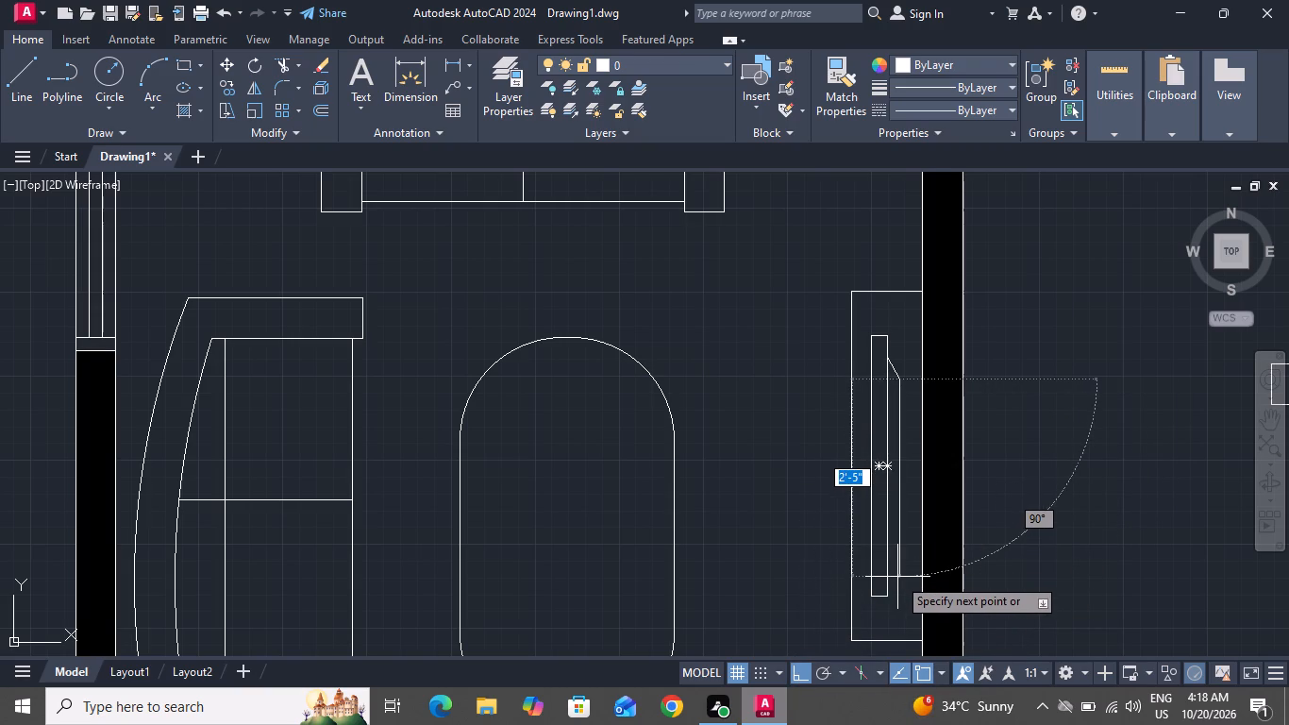
scroll(897, 577, "up", 3)
left_click(897, 577)
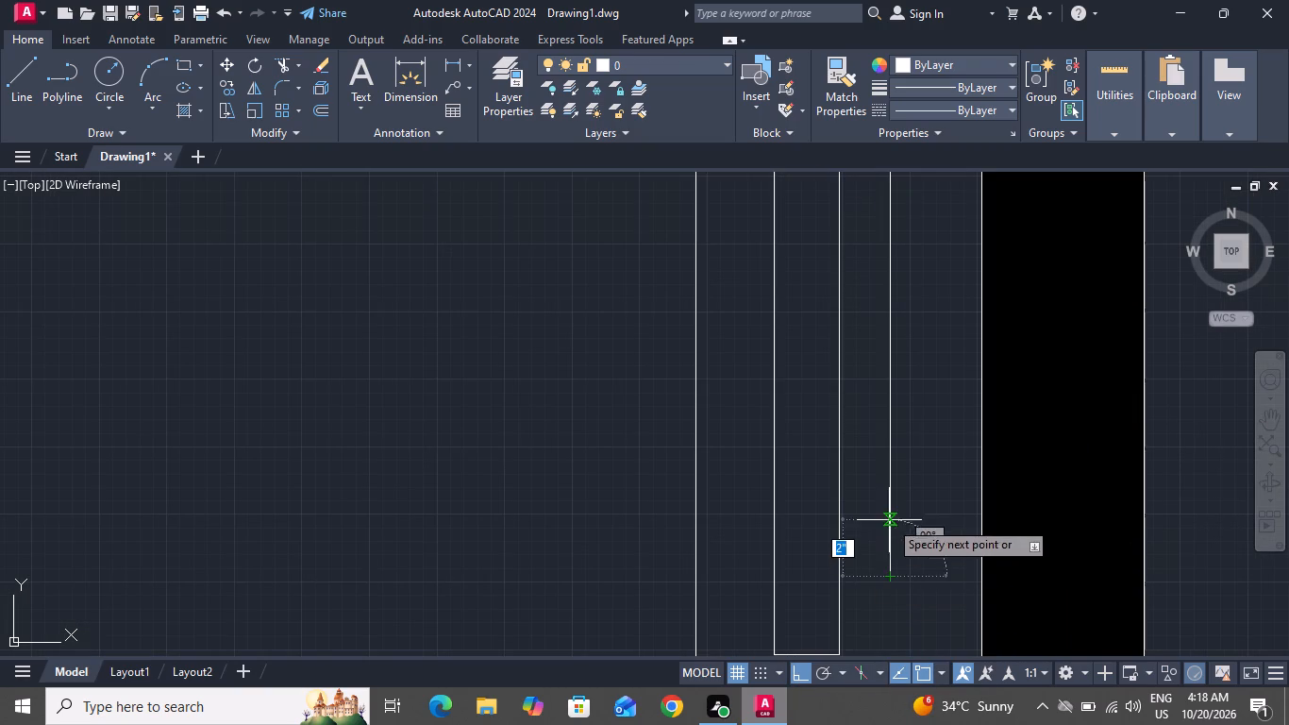
left_click(839, 493)
right_click(839, 493)
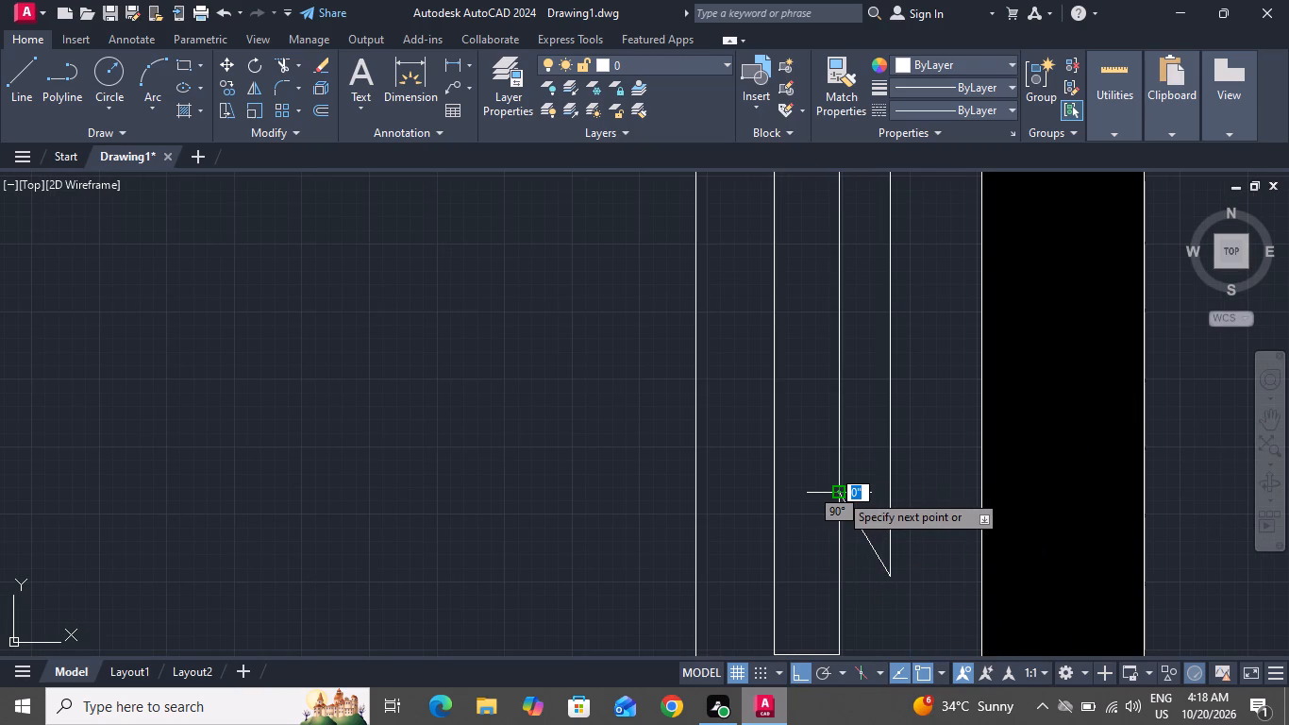
left_click(960, 296)
scroll(943, 416, "down", 2)
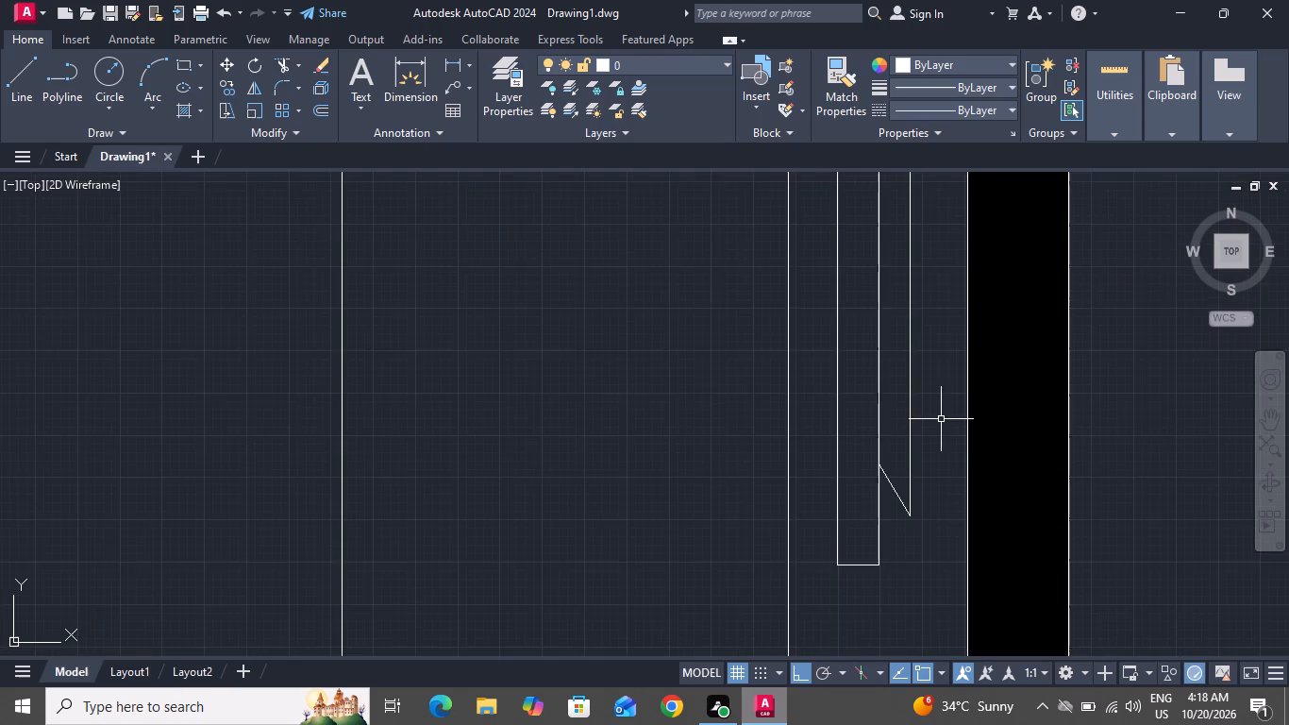
scroll(940, 426, "down", 2)
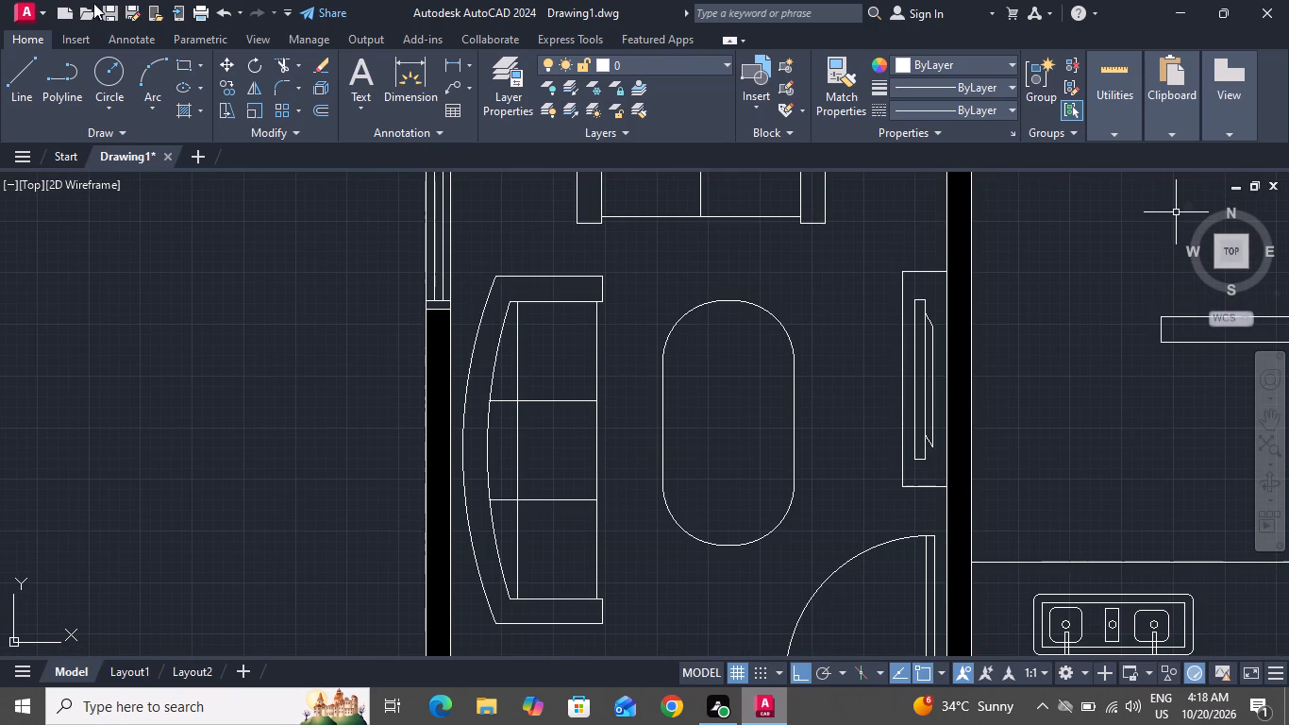
Fill the TV's screen rectangle and back outline with a SOLID hatch in colour 0,0,0.
left_click(174, 109)
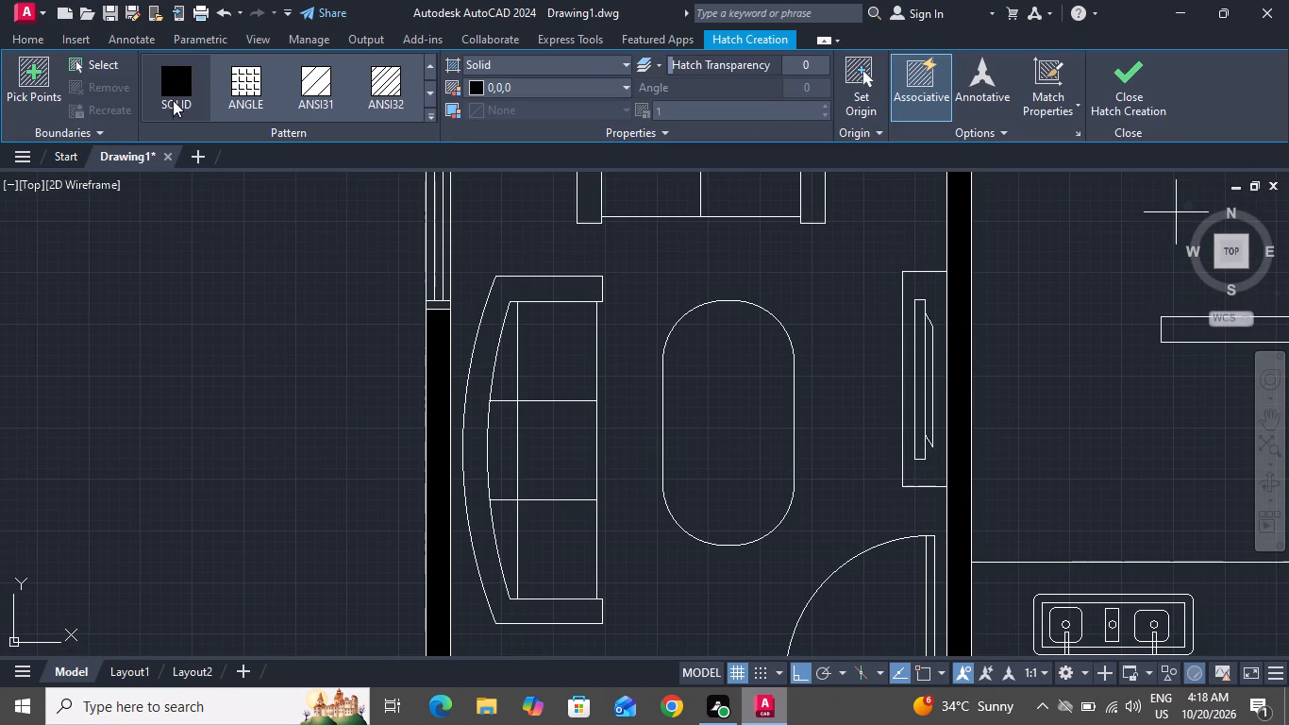
left_click(172, 82)
scroll(928, 351, "up", 2)
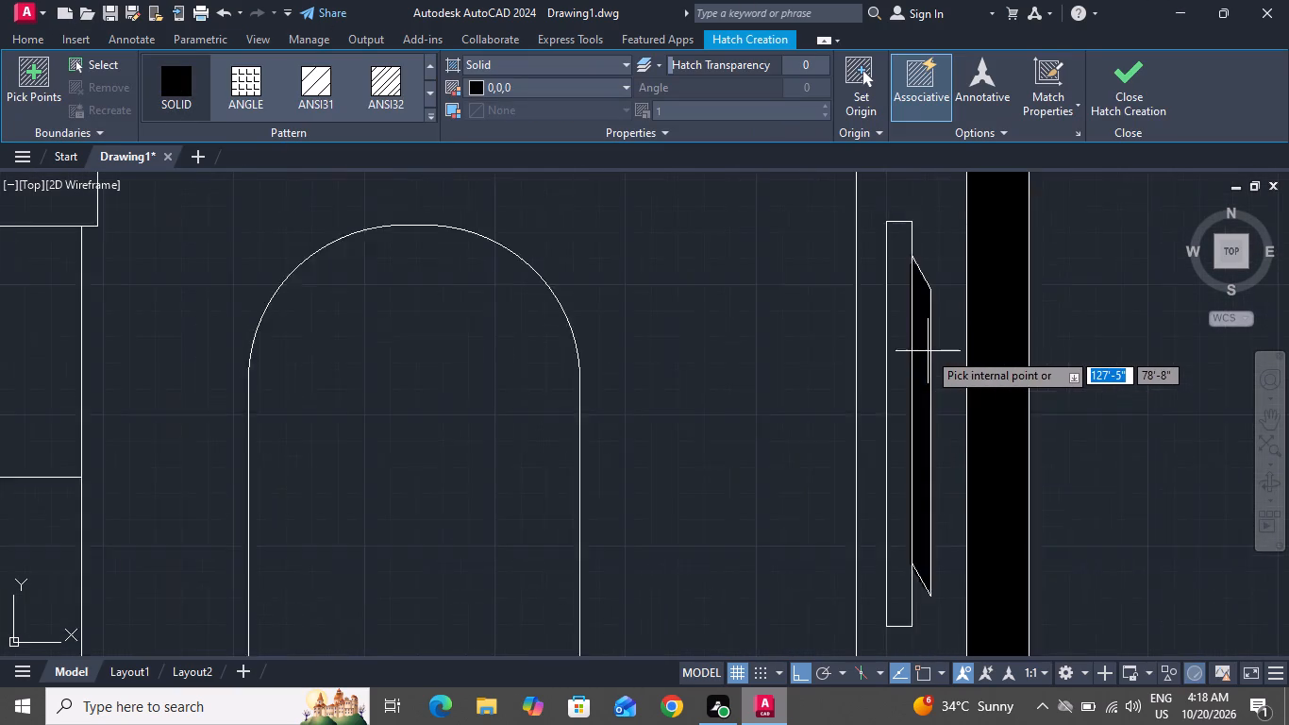
scroll(928, 351, "up", 1)
left_click(928, 351)
left_click(868, 330)
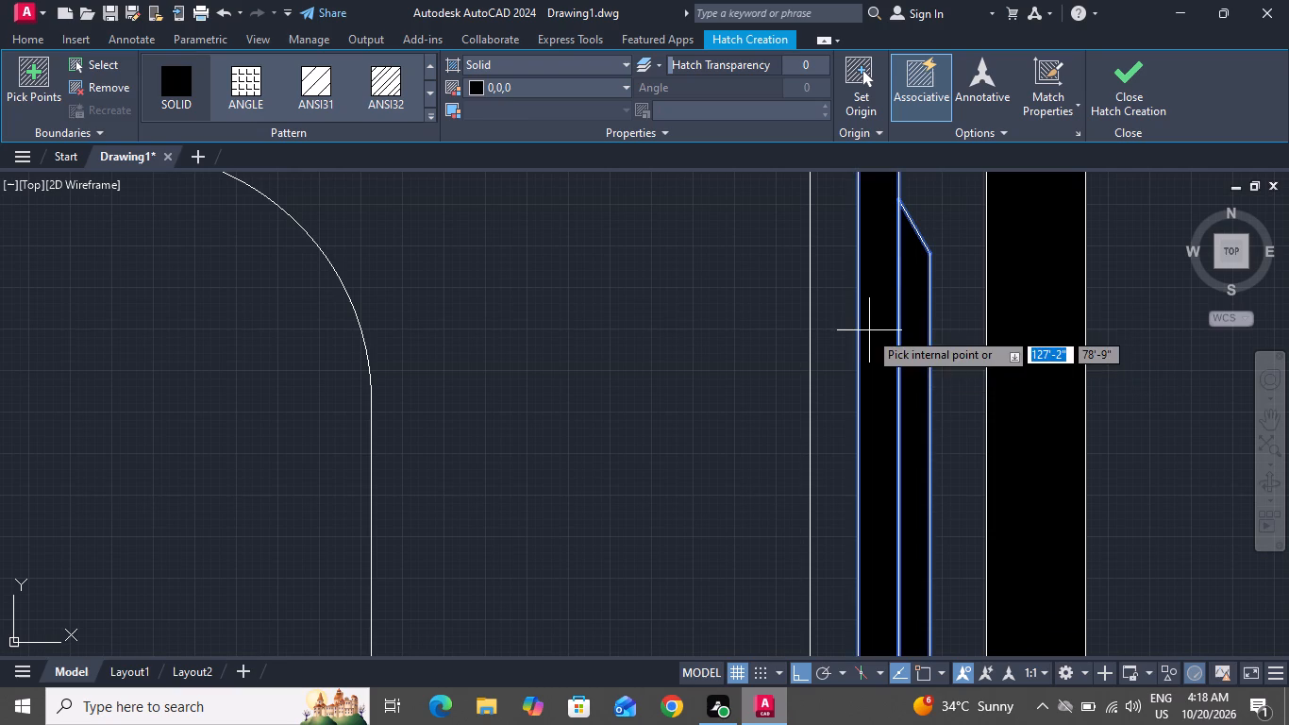
scroll(916, 346, "down", 4)
right_click(768, 352)
left_click(791, 381)
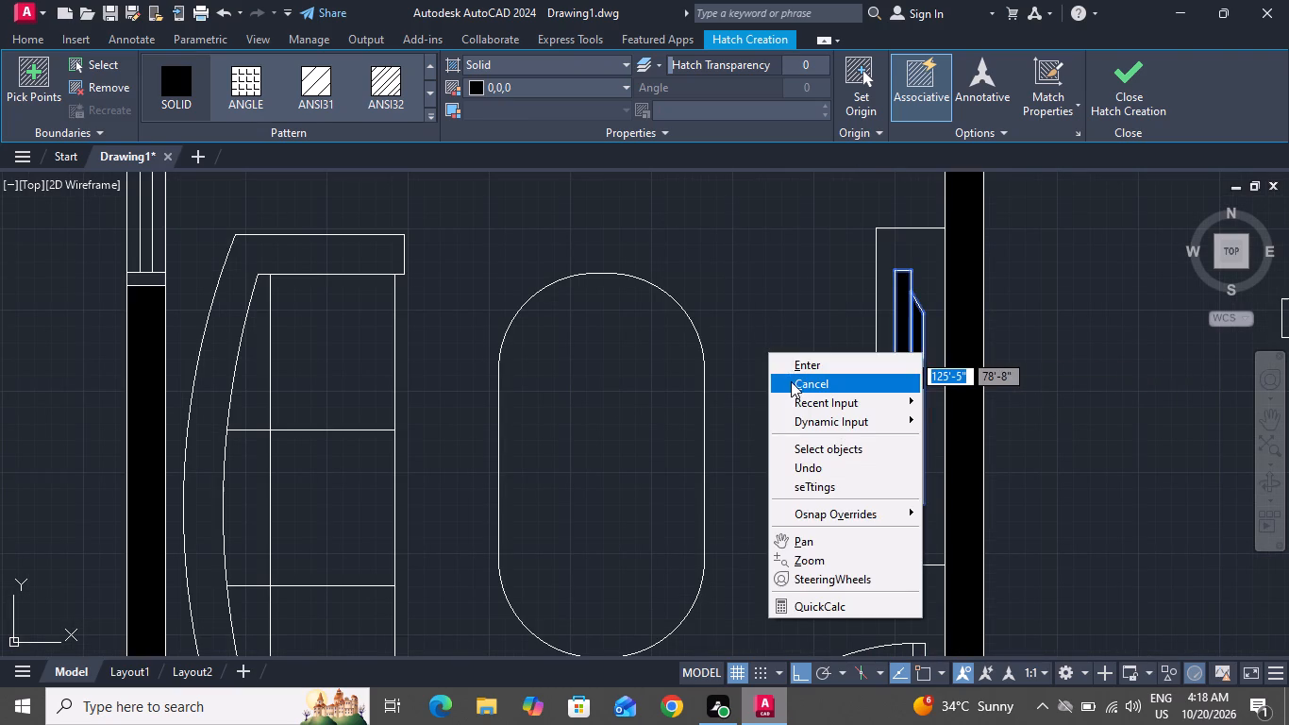
Move the whole hatched TV slightly toward the partition wall, keeping it inside the console rectangle.
left_click(931, 264)
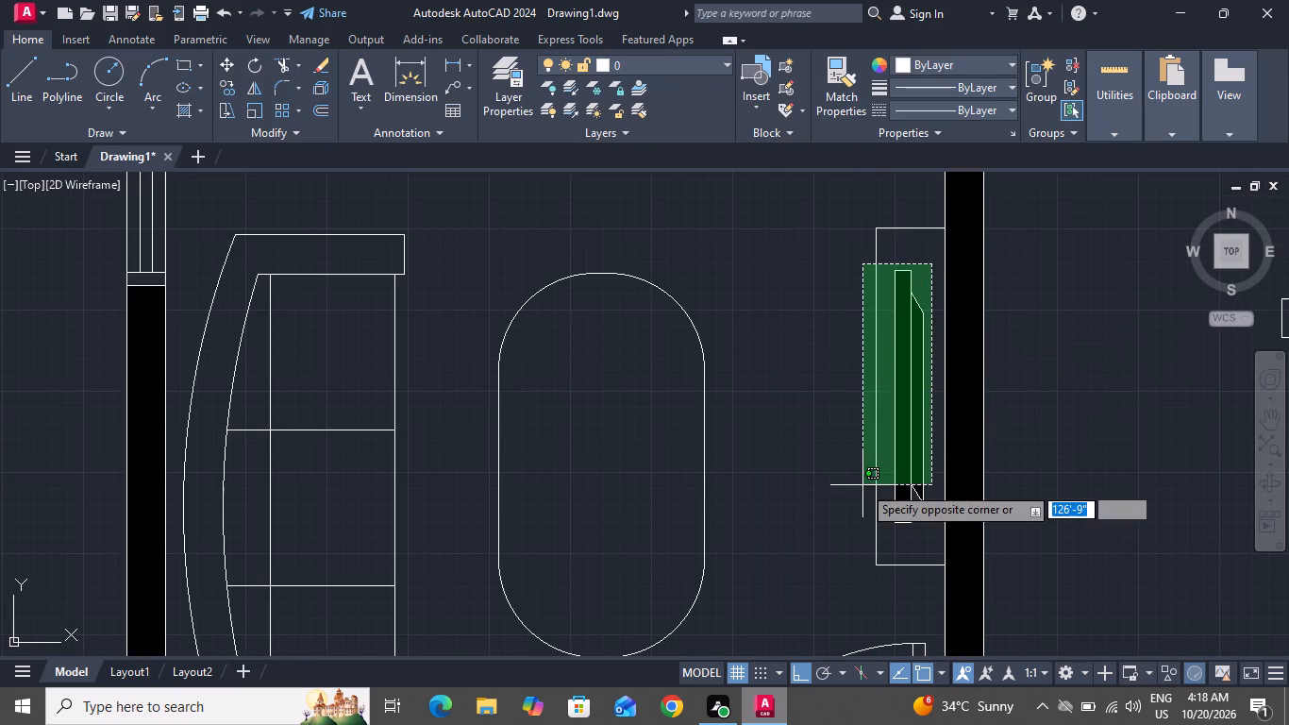
left_click(888, 537)
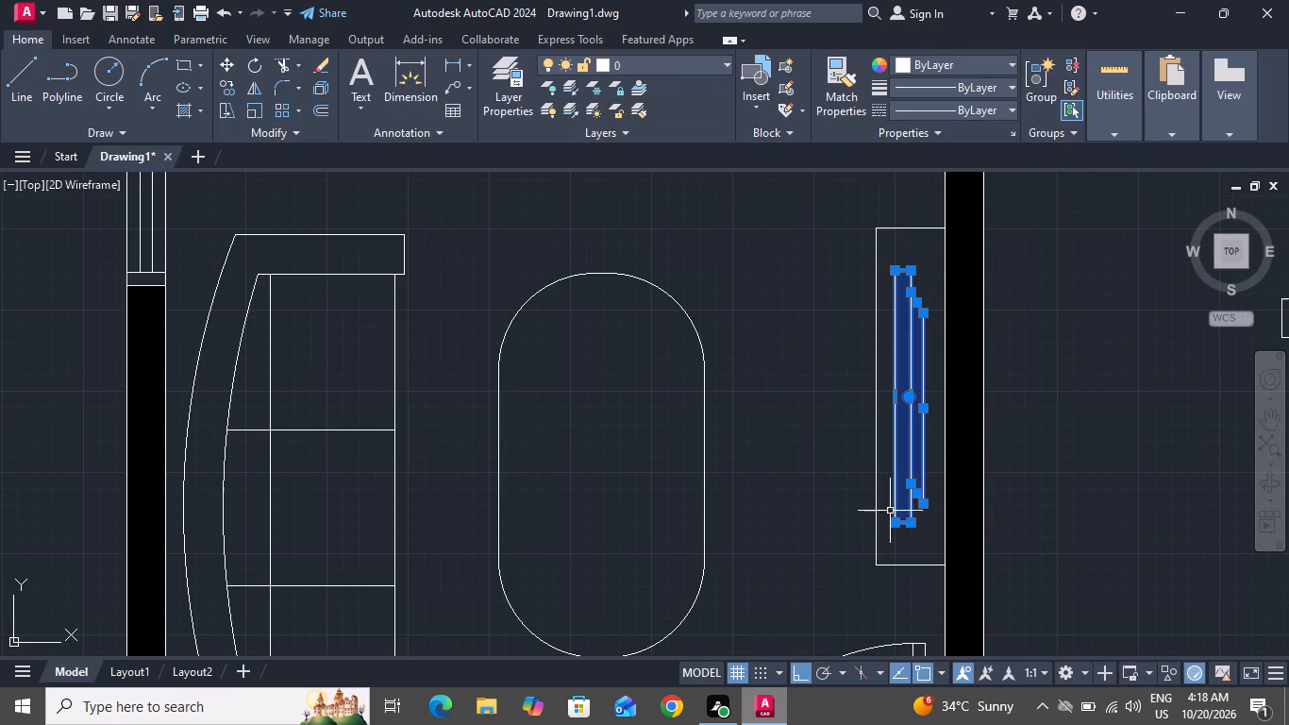
left_click(226, 72)
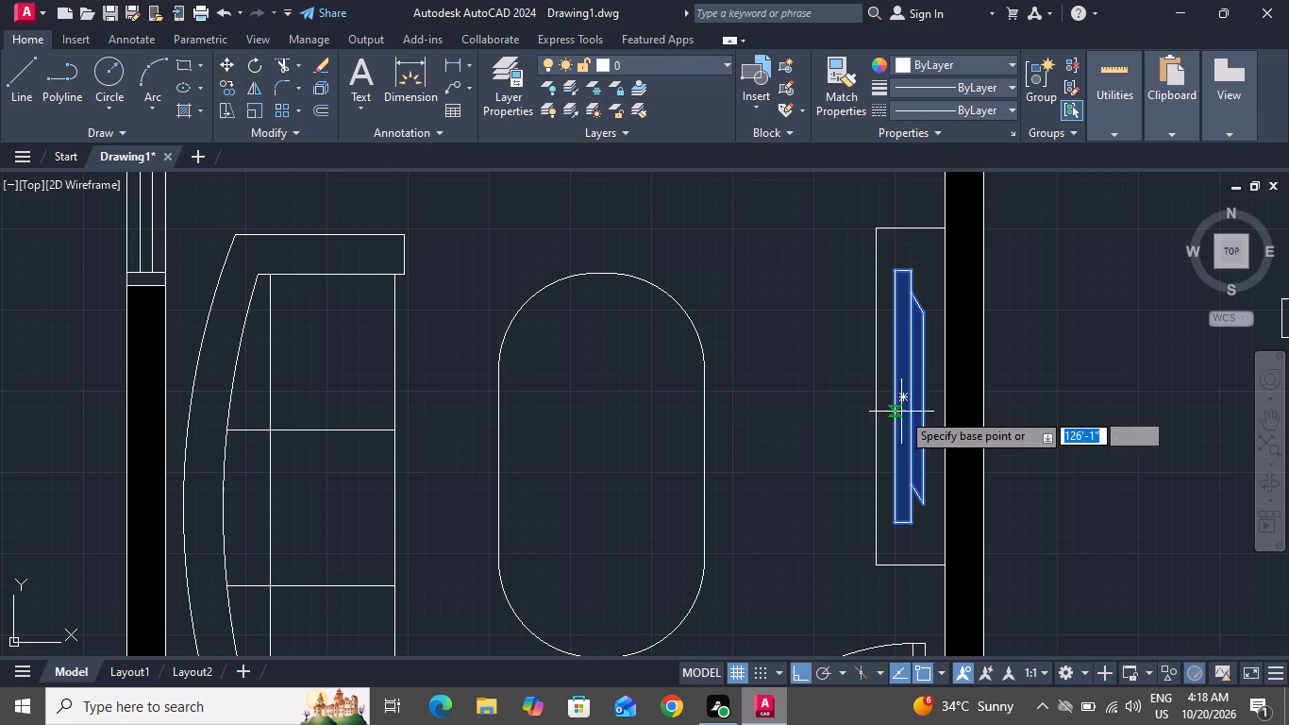
left_click(918, 398)
left_click(918, 398)
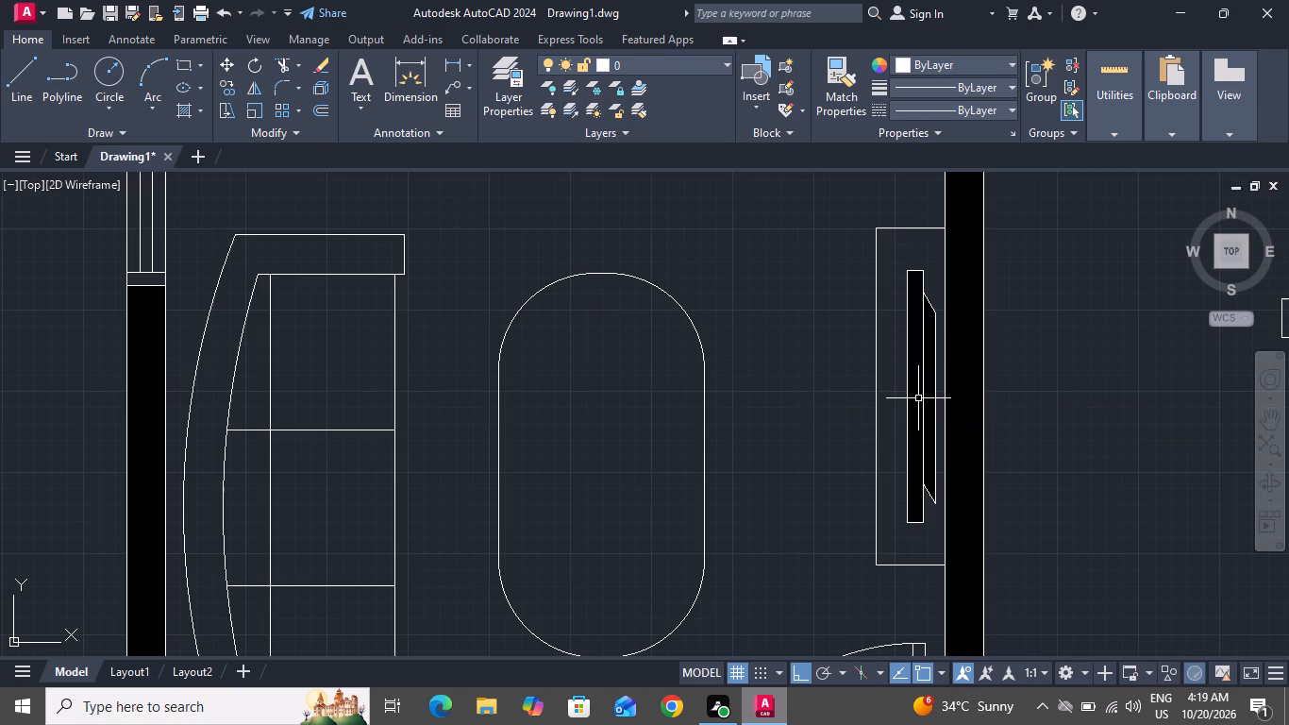
scroll(838, 393, "down", 2)
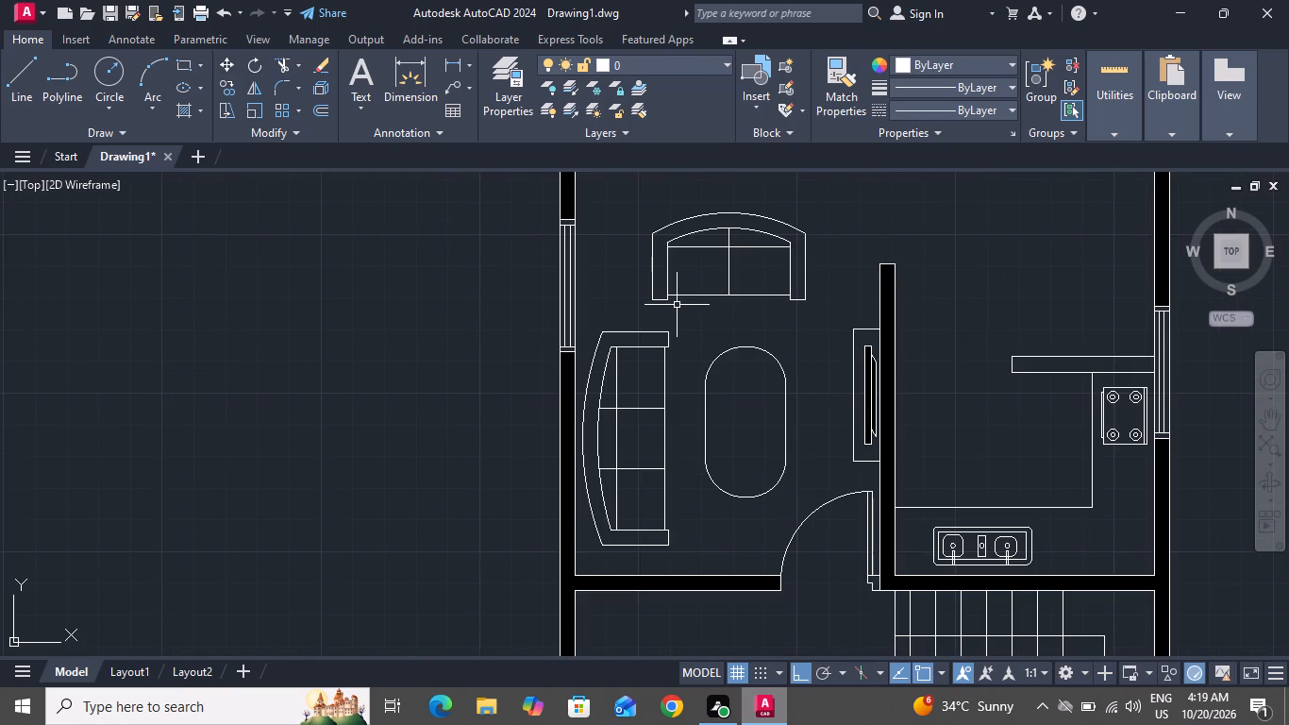
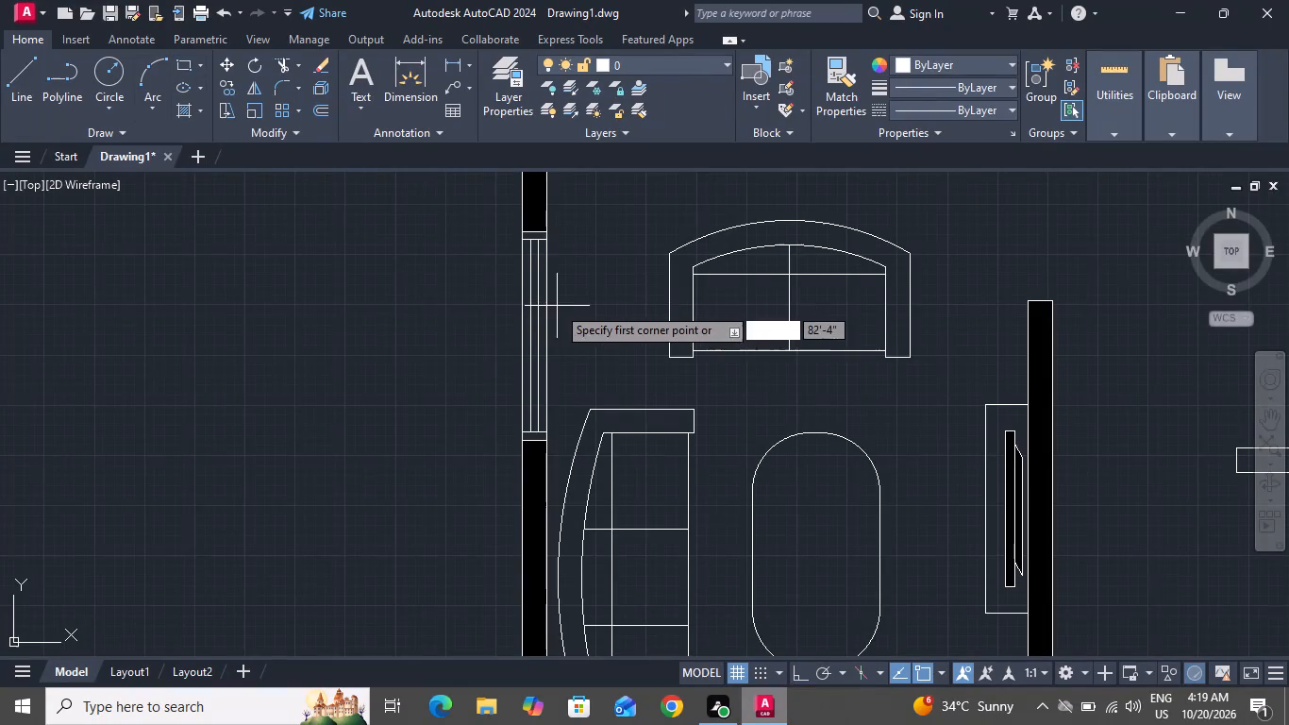
Draw a rectangle about 1'-5" by 1'-7" as a side table in the corner between the two sofas, beside the window.
left_click(580, 286)
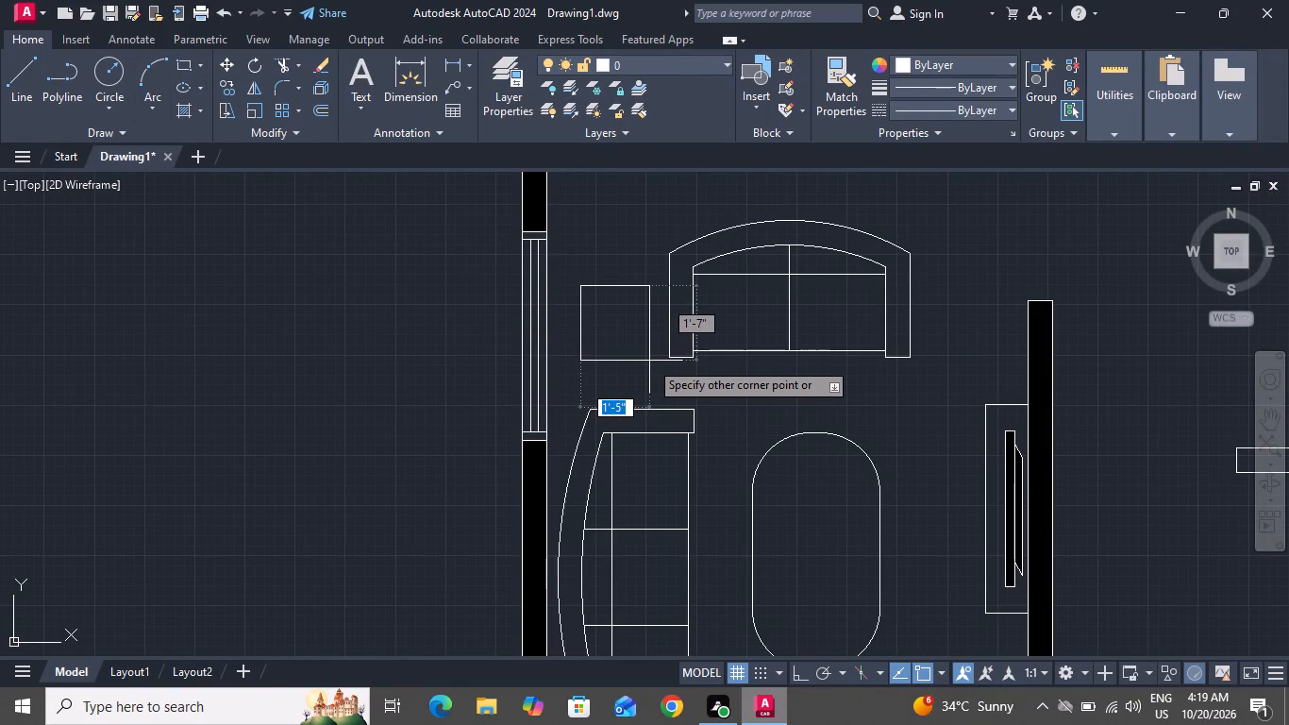
left_click(649, 361)
Offset the side table's outline 1" inward.
scroll(627, 284, "up", 1)
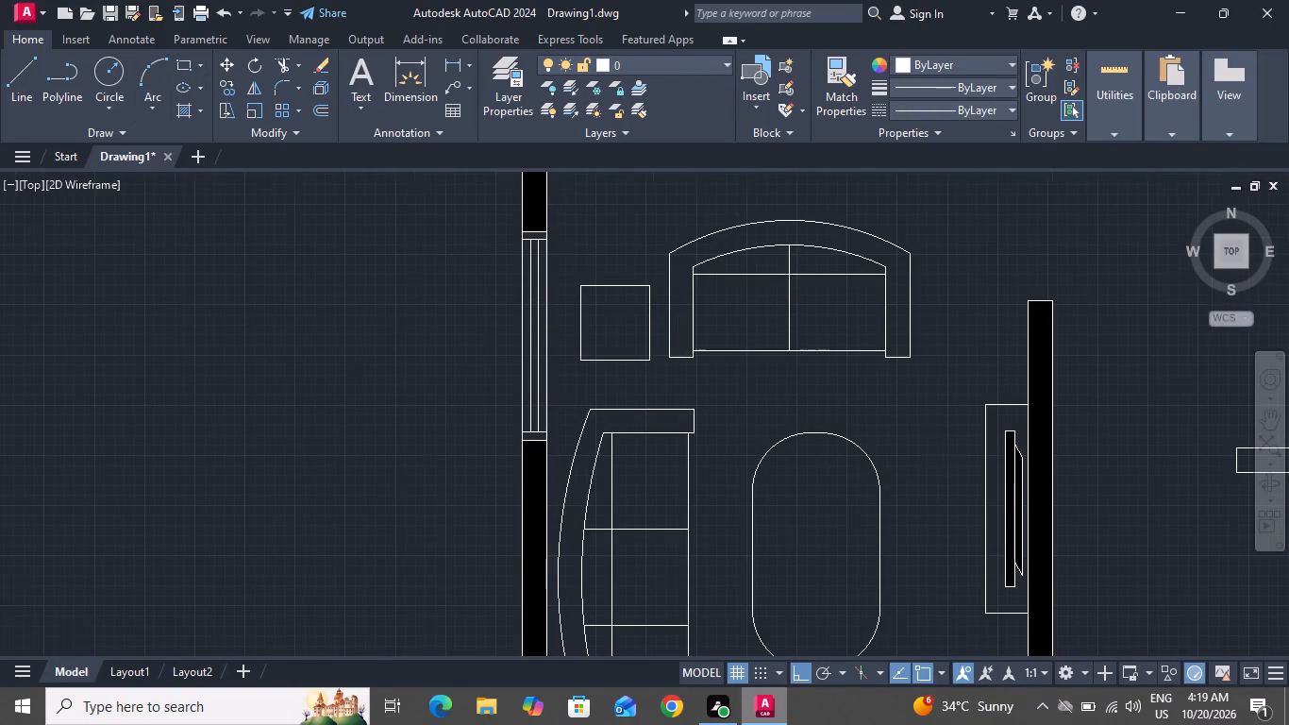
type("O")
key("space")
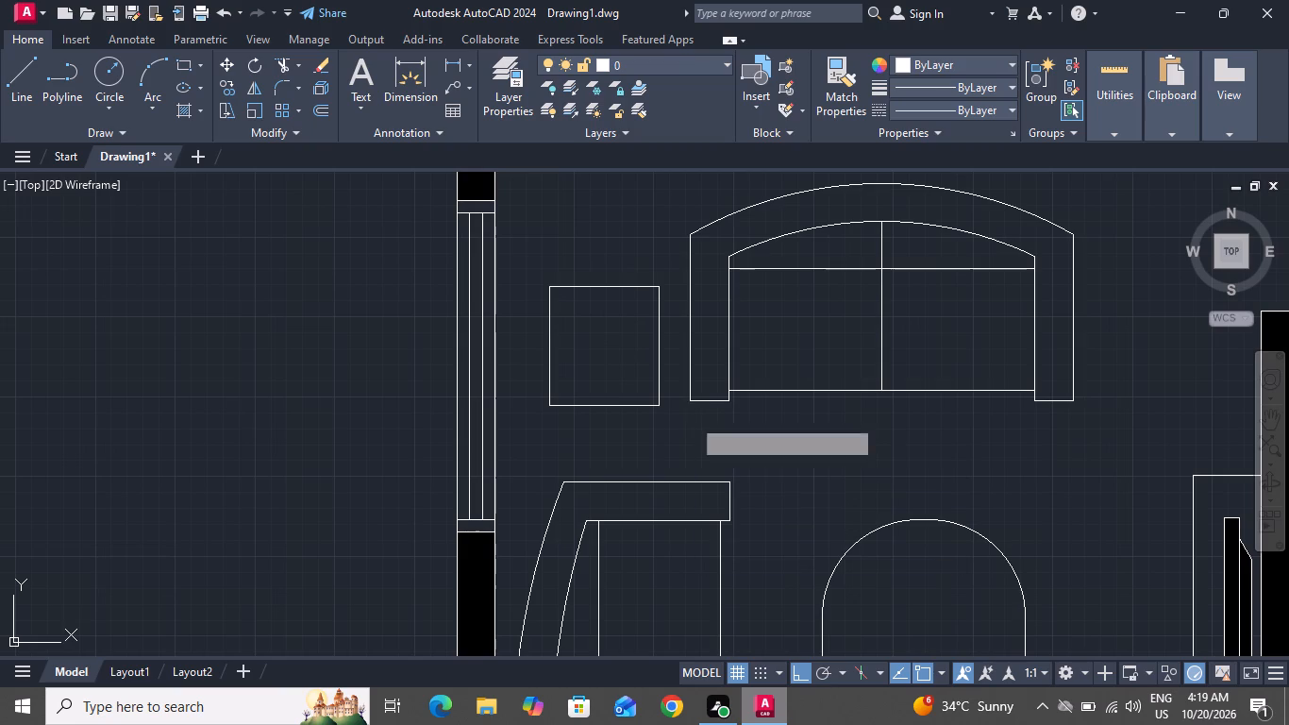
key("1")
key("shift+quotedbl")
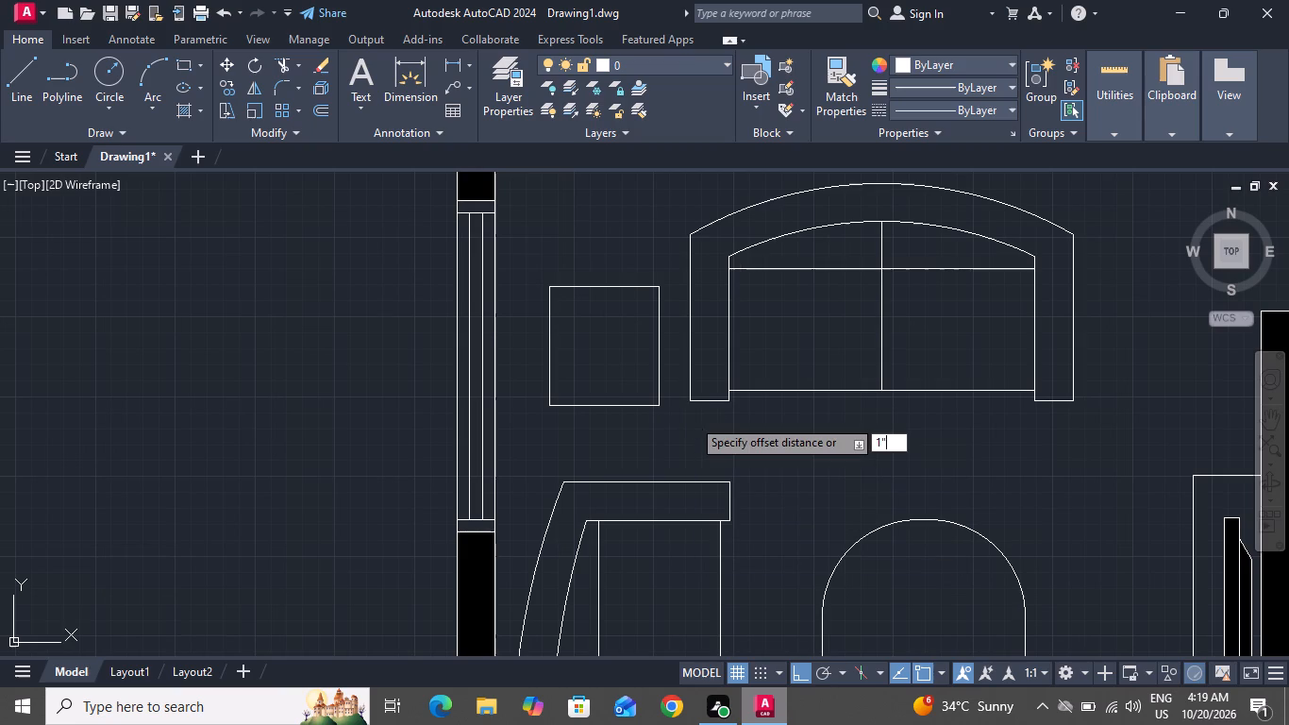
key("Return")
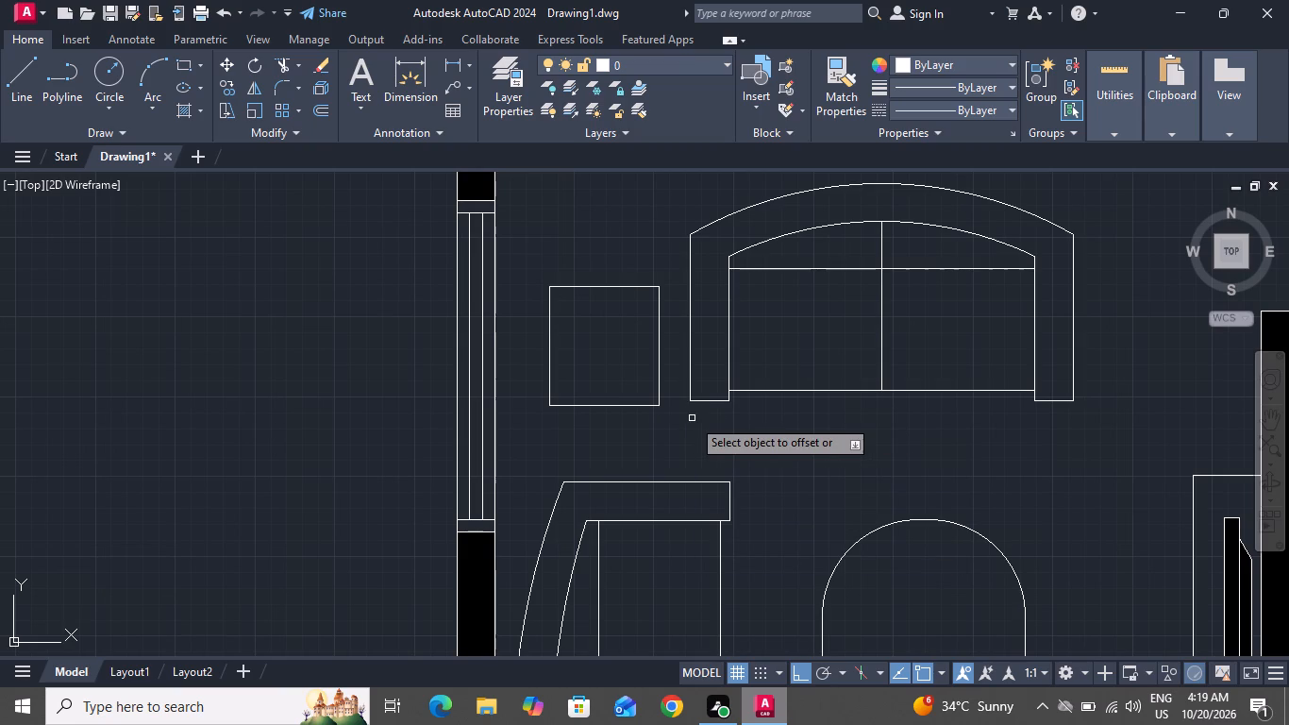
left_click(576, 289)
left_click(587, 349)
right_click(587, 349)
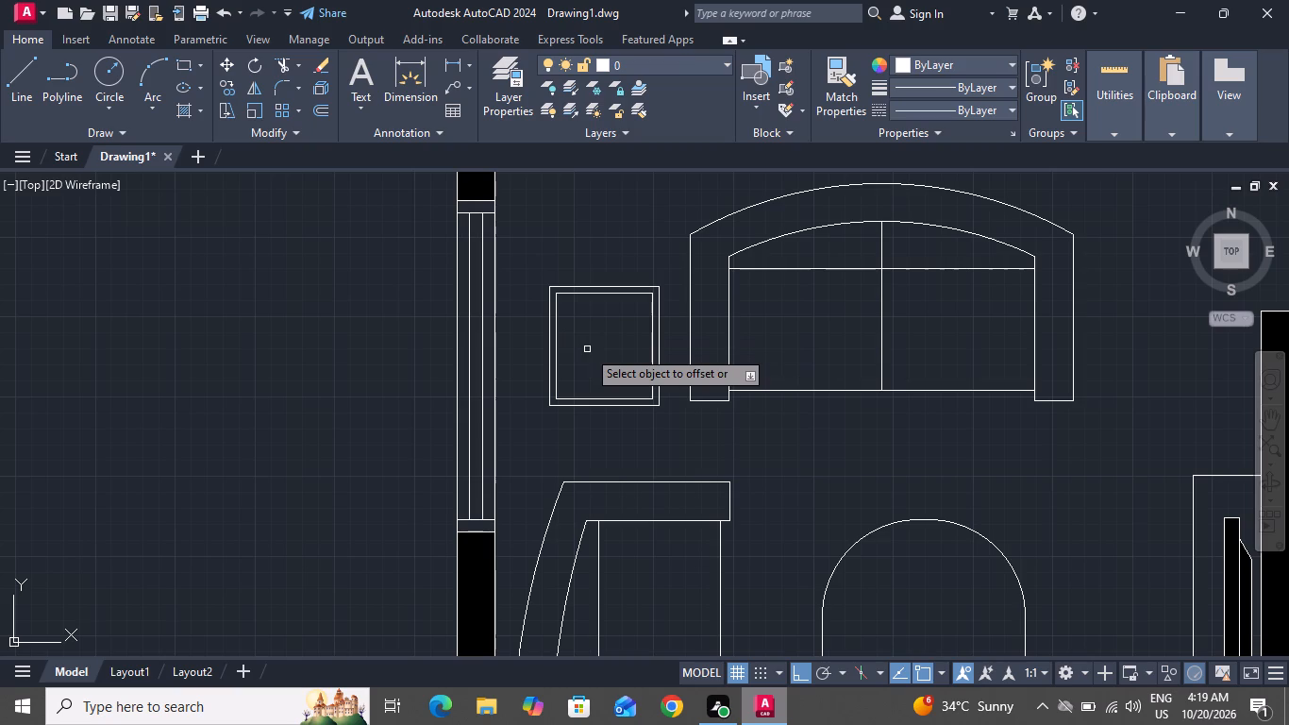
left_click(613, 372)
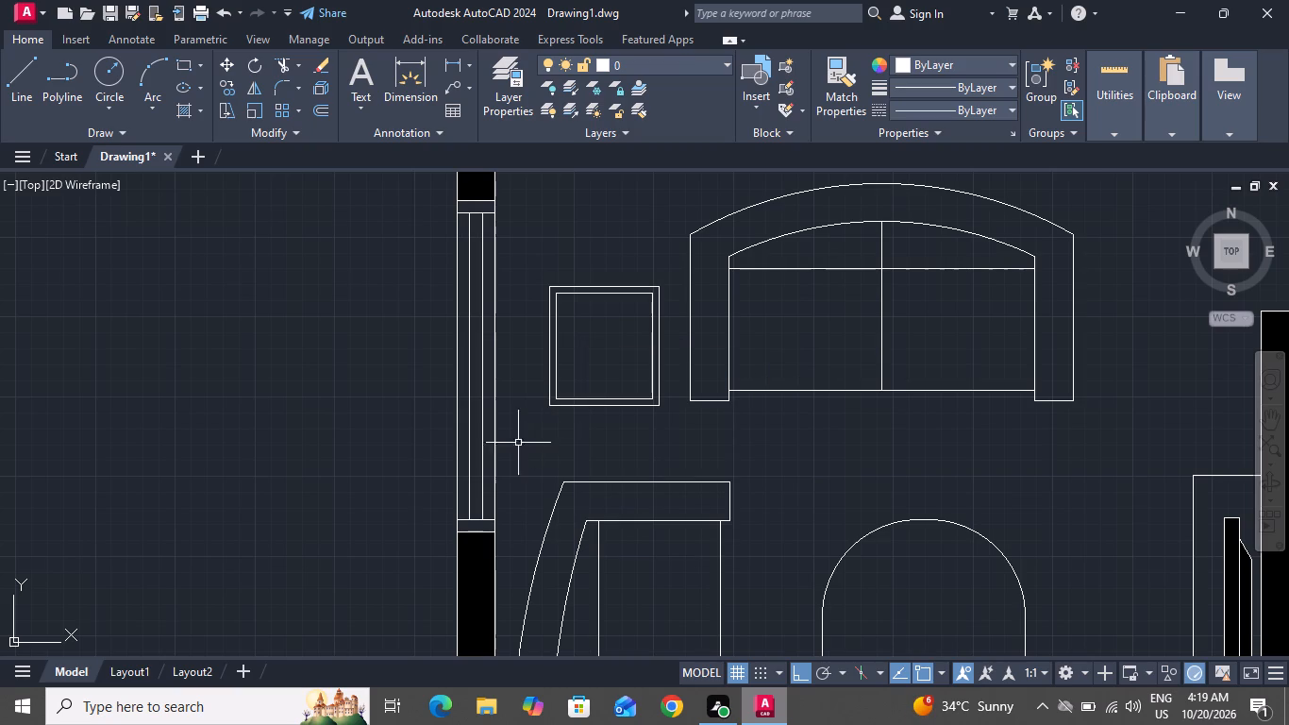
Draw a small circle at the centre of the side table as a table lamp.
scroll(504, 382, "down", 1)
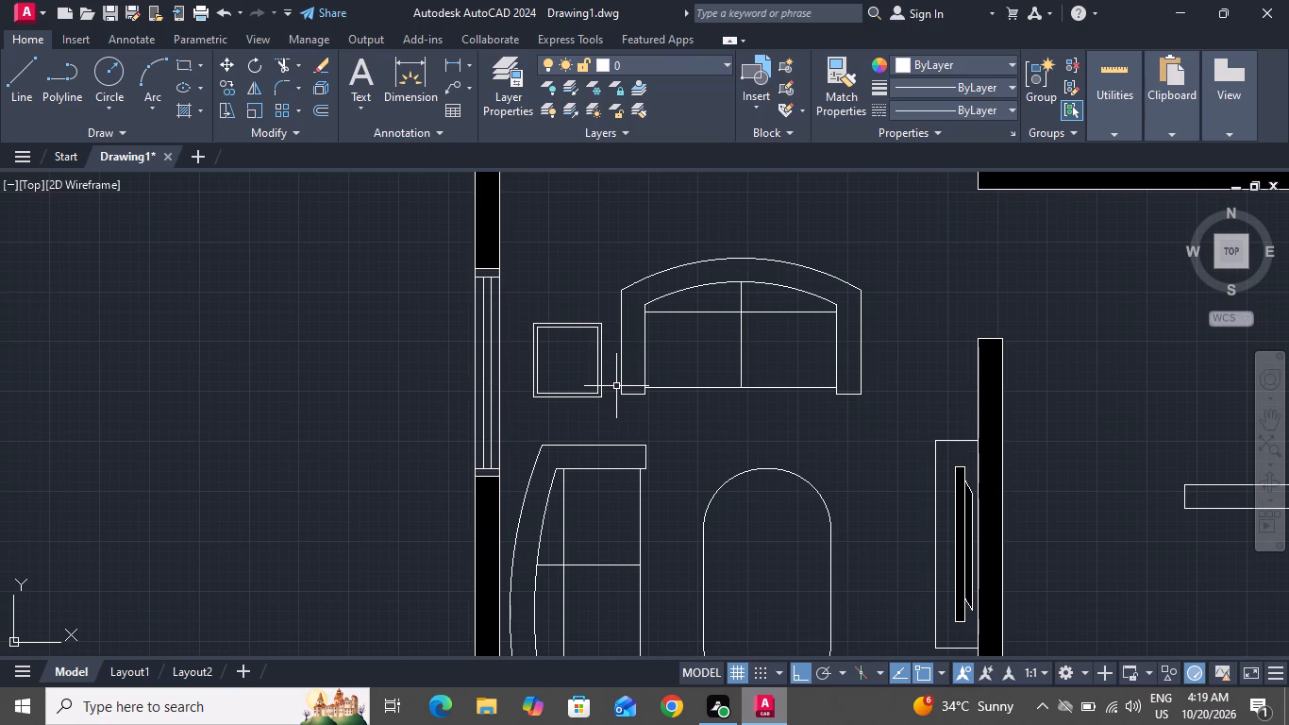
scroll(623, 355, "down", 1)
scroll(586, 350, "up", 2)
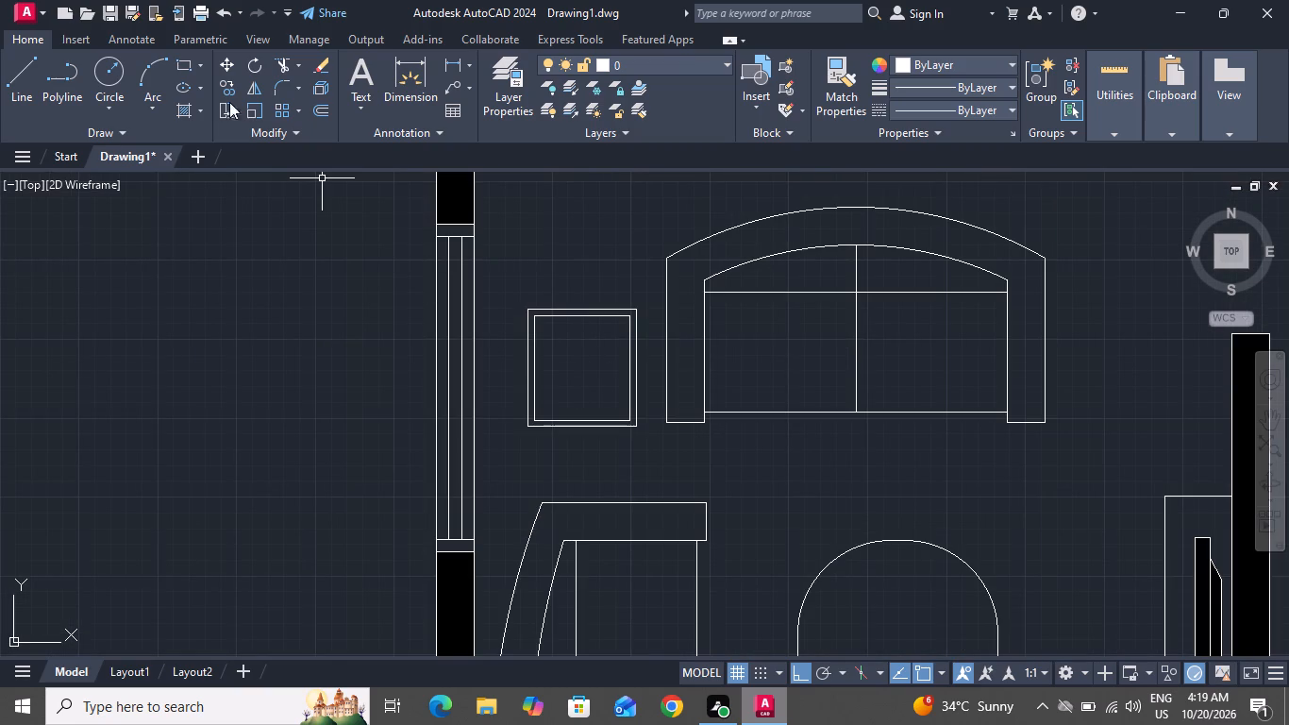
left_click(112, 78)
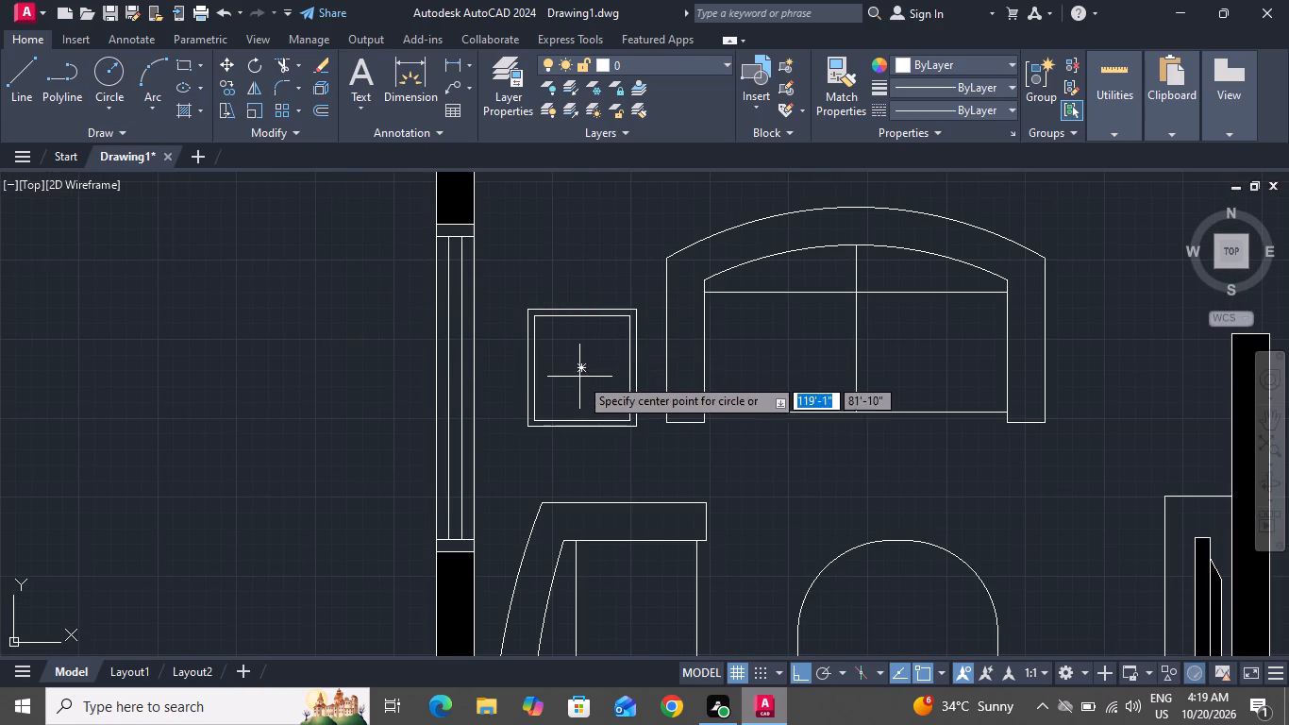
left_click(582, 367)
left_click(584, 393)
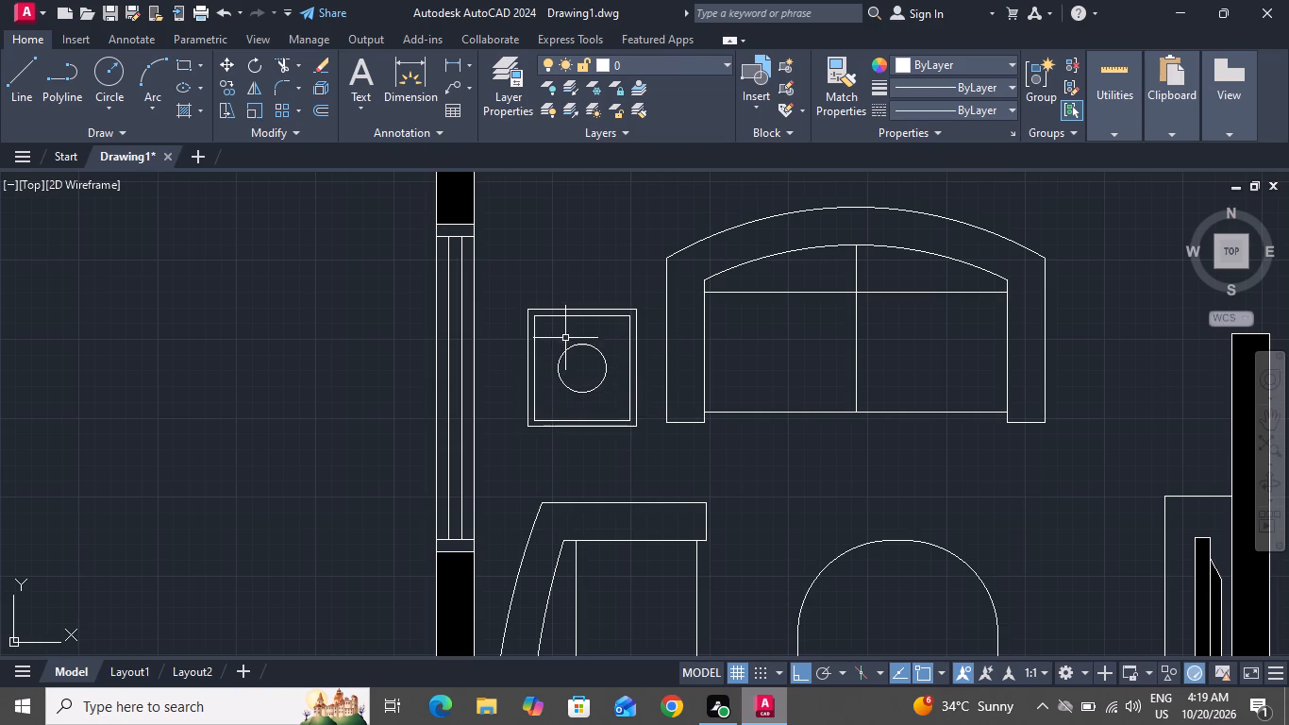
Draw the lamp's crosshair through the circle's centre with a horizontal line about 1'-1" and a vertical line about 1'-0" long.
left_click(33, 73)
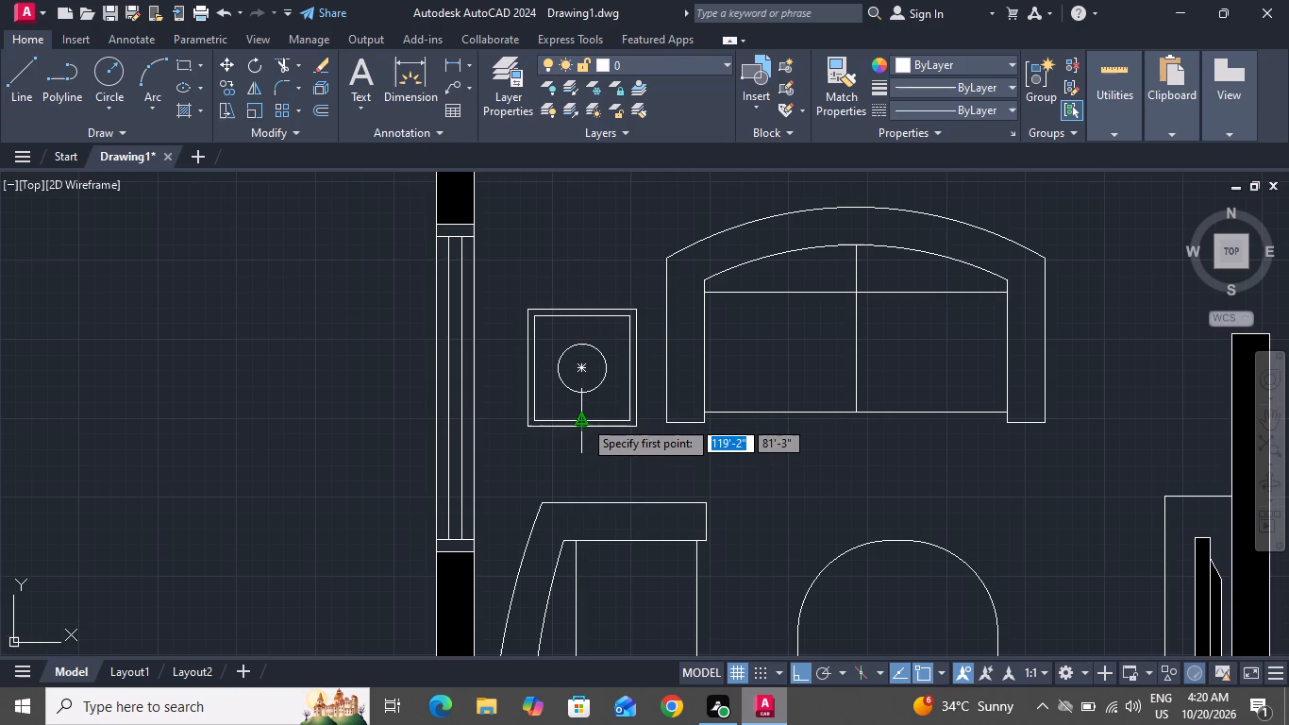
scroll(574, 391, "up", 2)
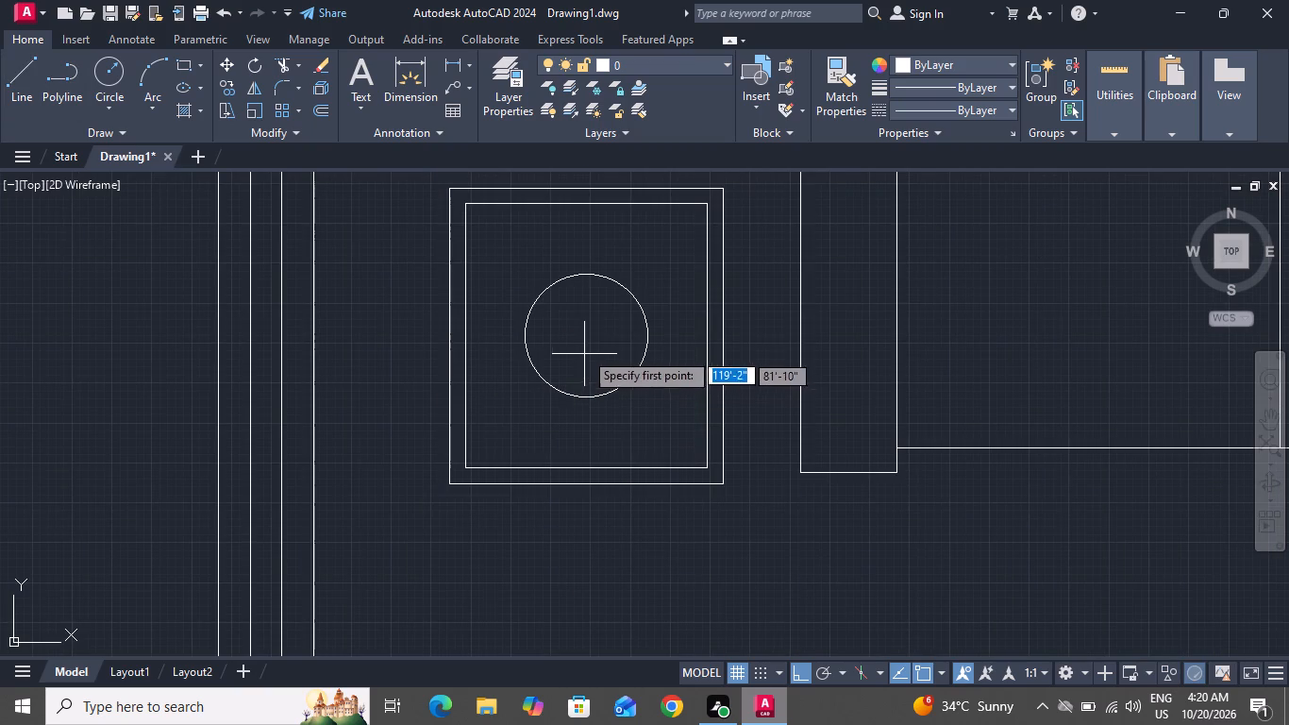
left_click(585, 342)
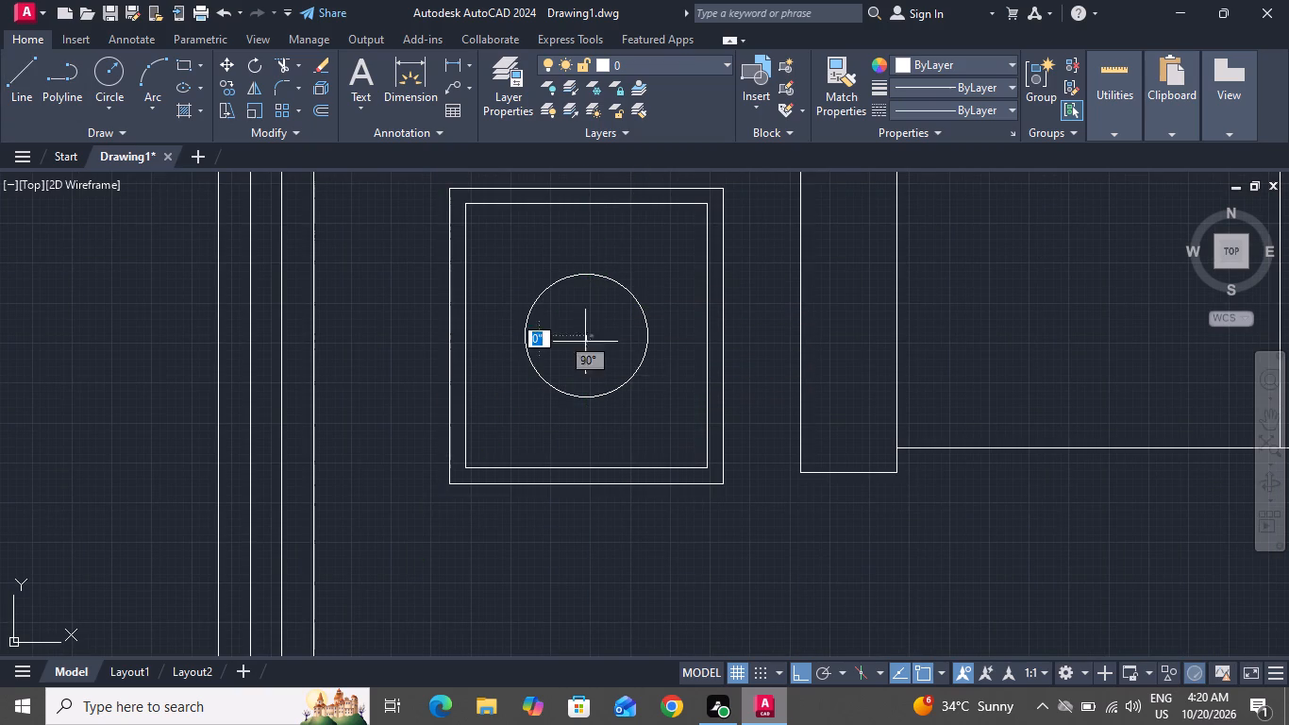
left_click(485, 340)
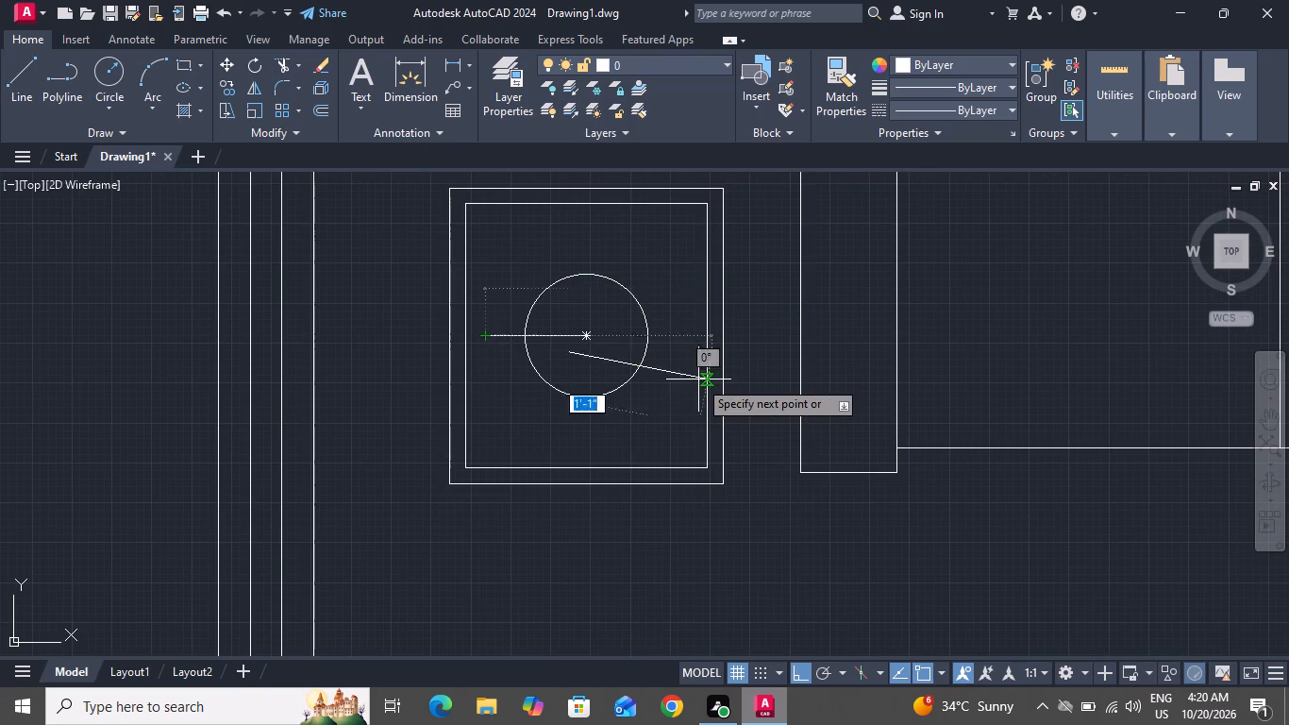
left_click(694, 344)
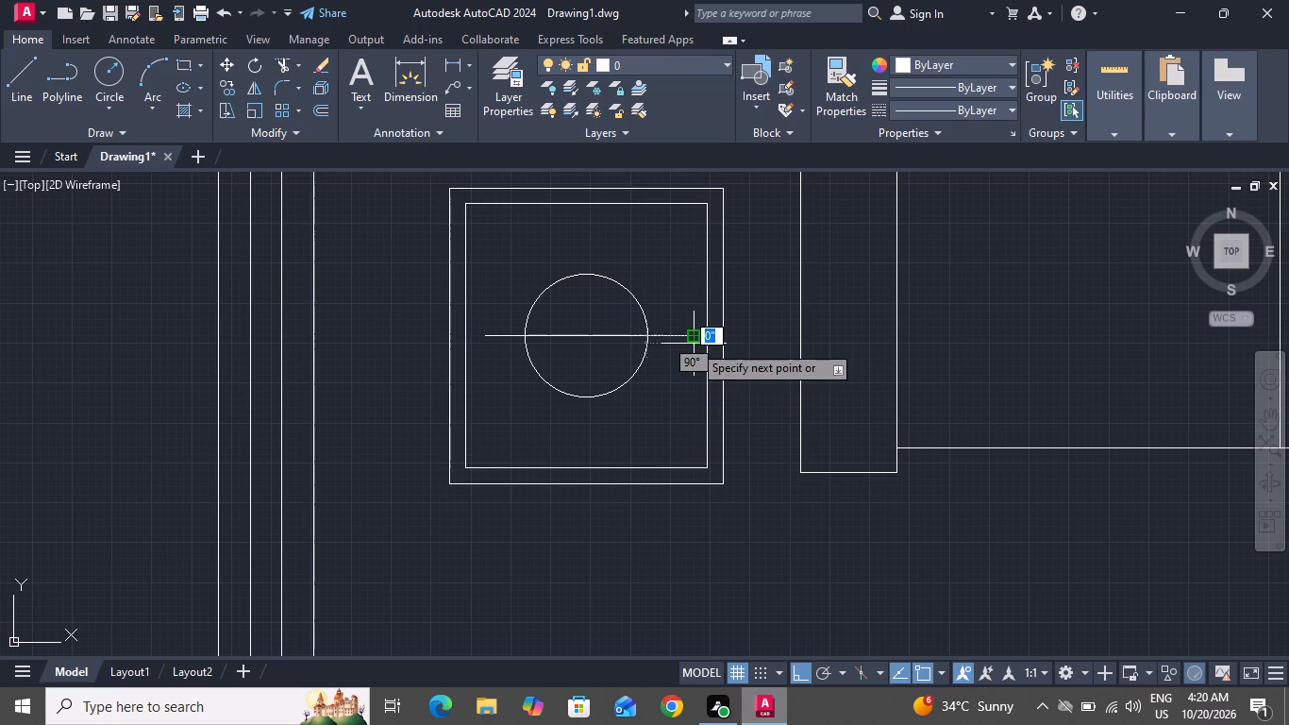
right_click(693, 344)
left_click(703, 364)
left_click(23, 69)
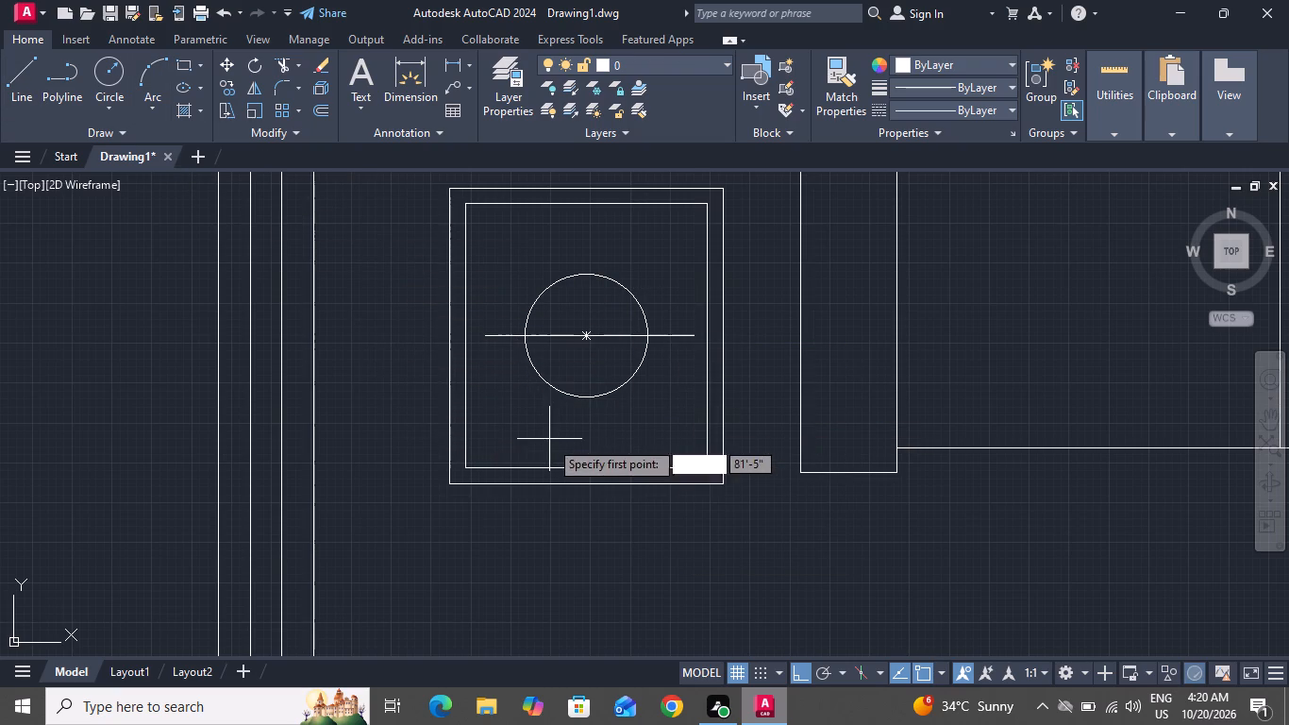
left_click(583, 341)
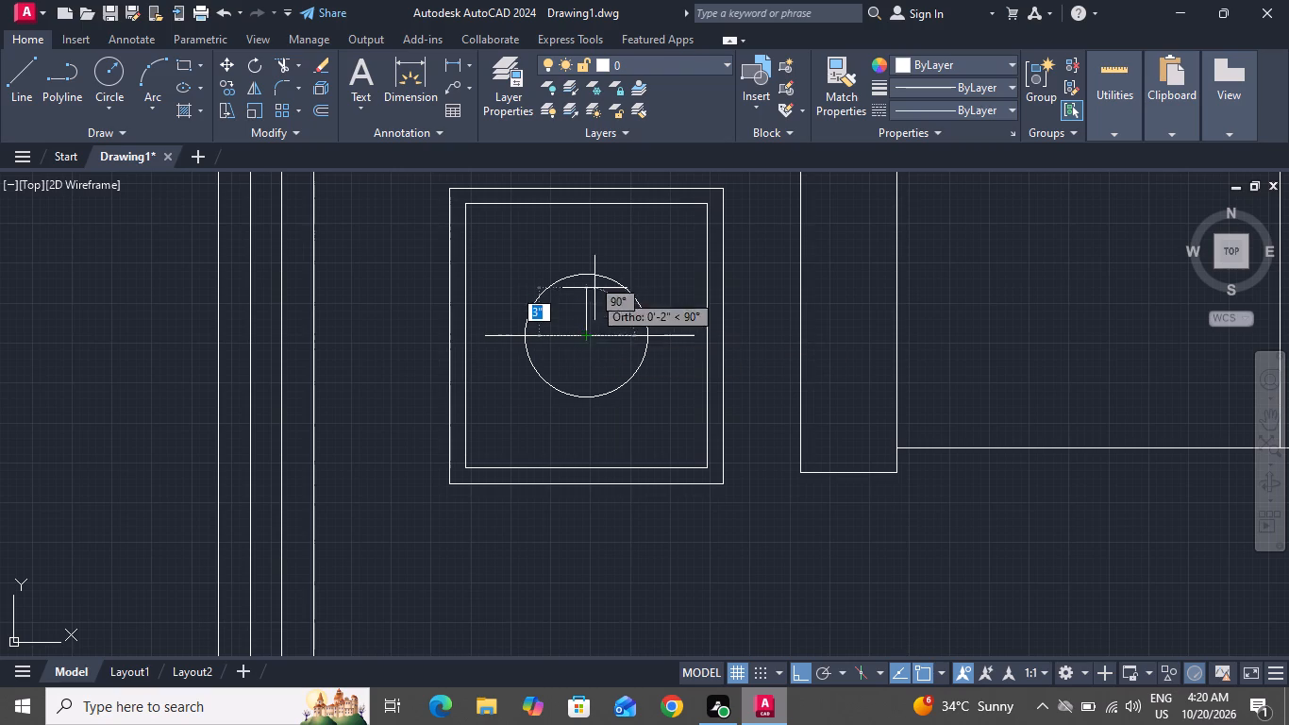
left_click(599, 246)
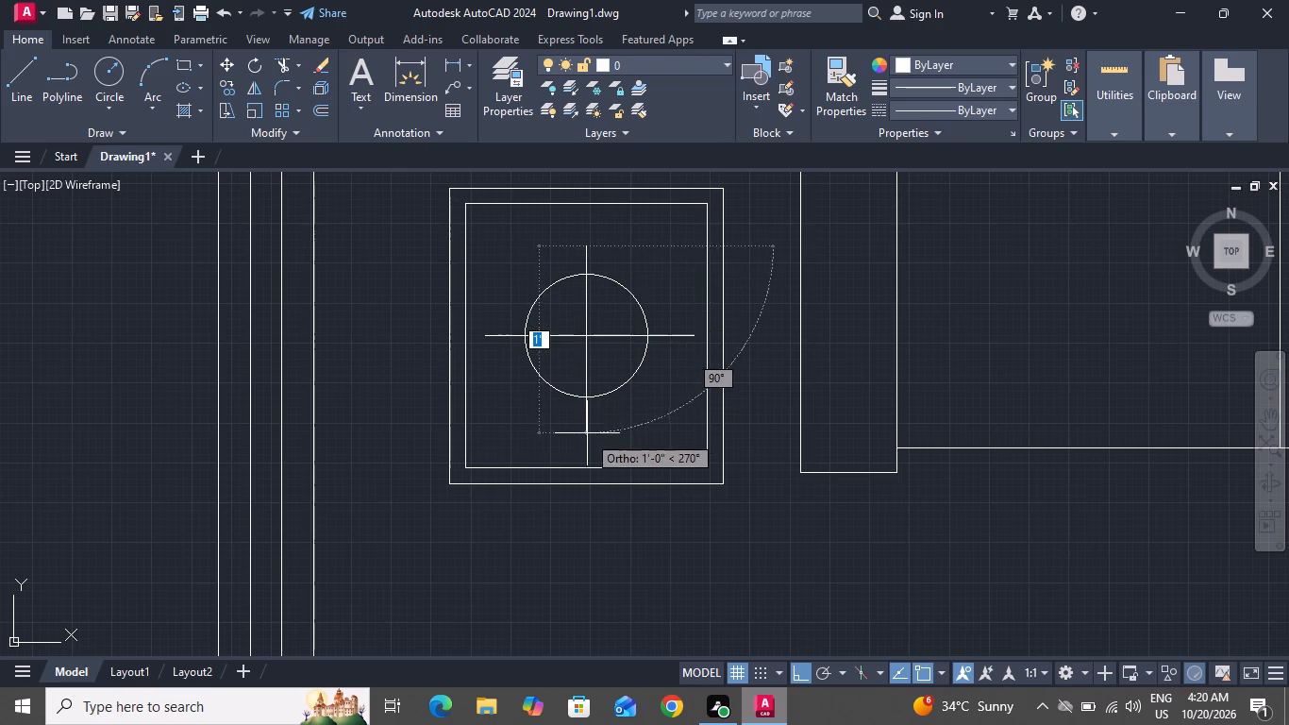
left_click(587, 440)
right_click(587, 440)
left_click(620, 465)
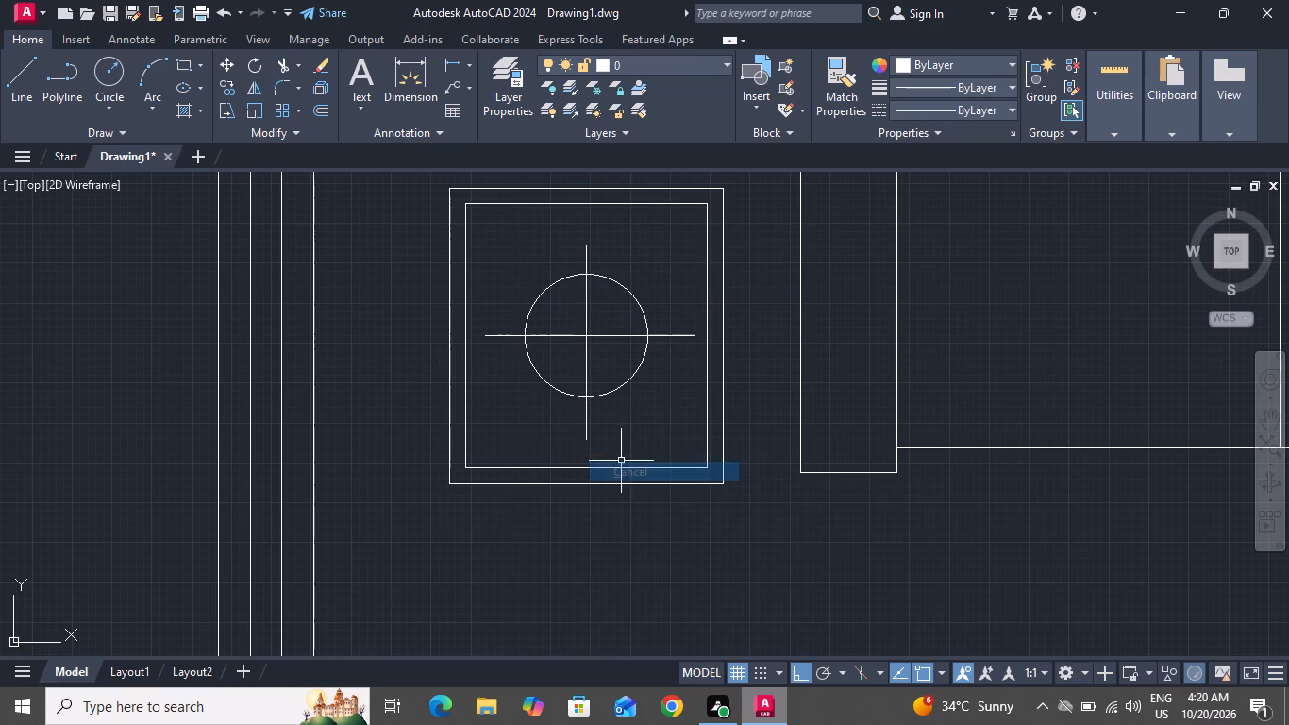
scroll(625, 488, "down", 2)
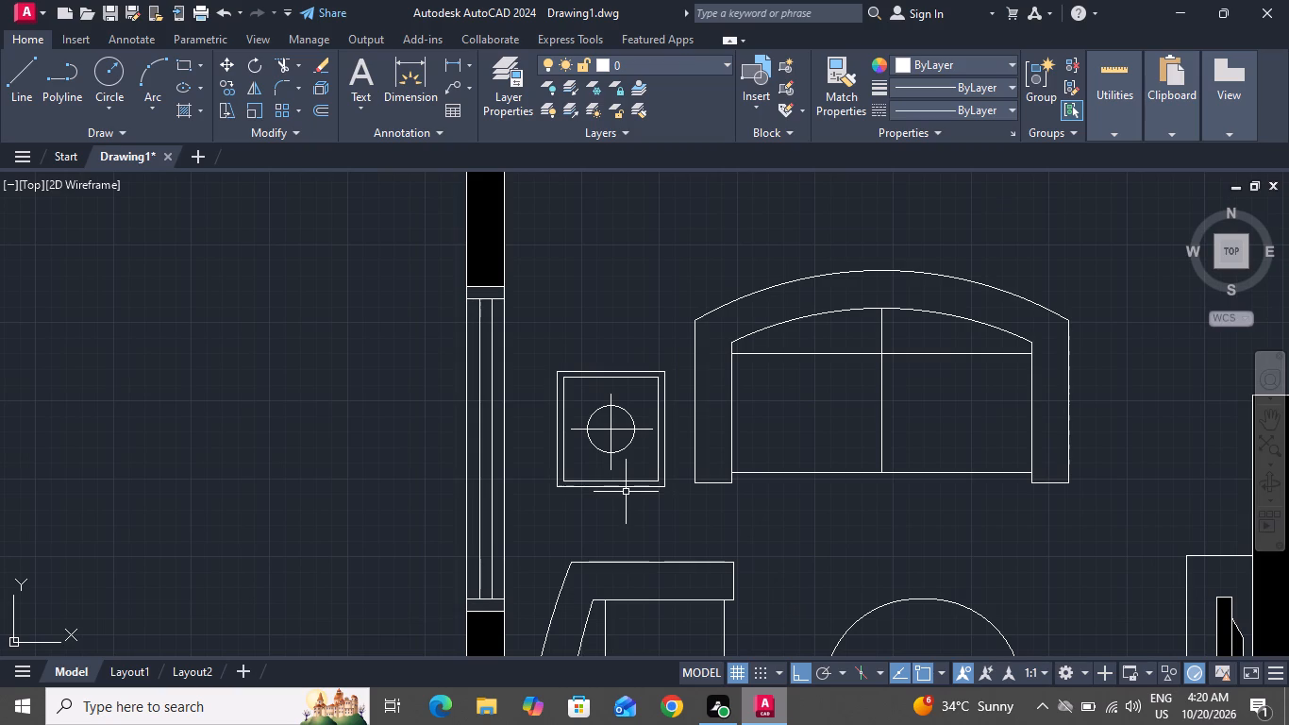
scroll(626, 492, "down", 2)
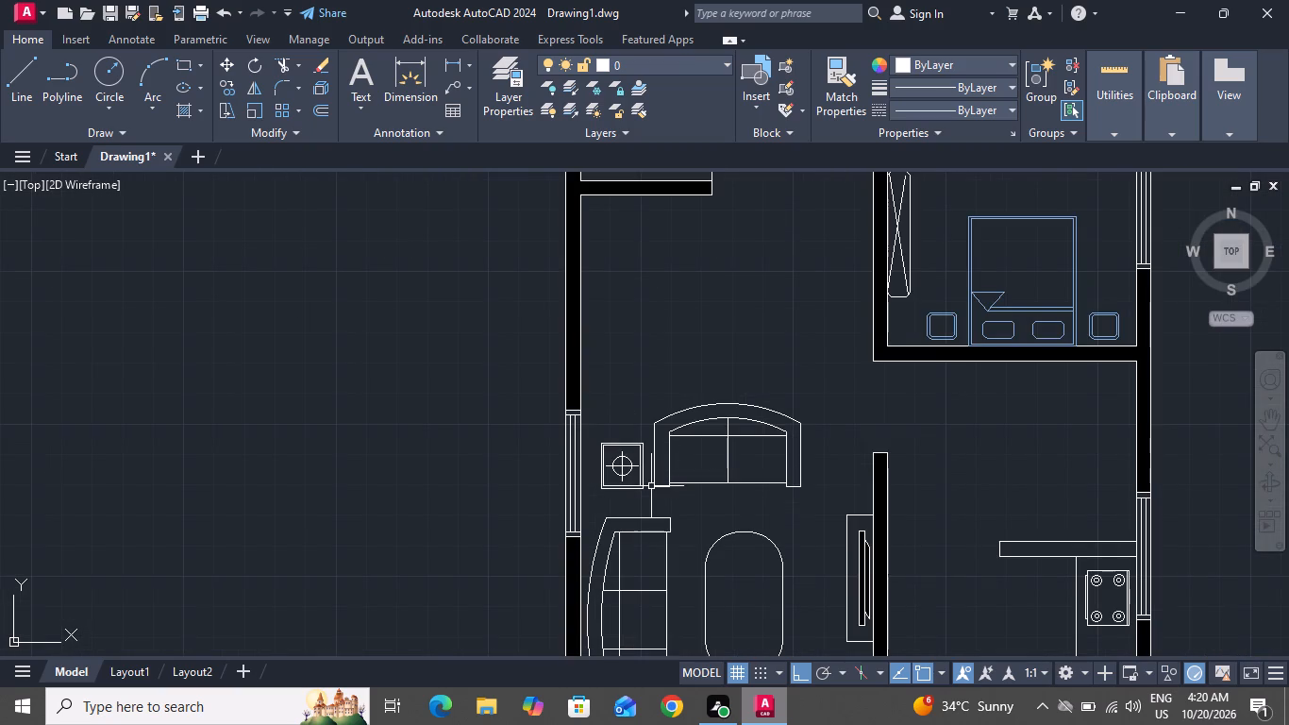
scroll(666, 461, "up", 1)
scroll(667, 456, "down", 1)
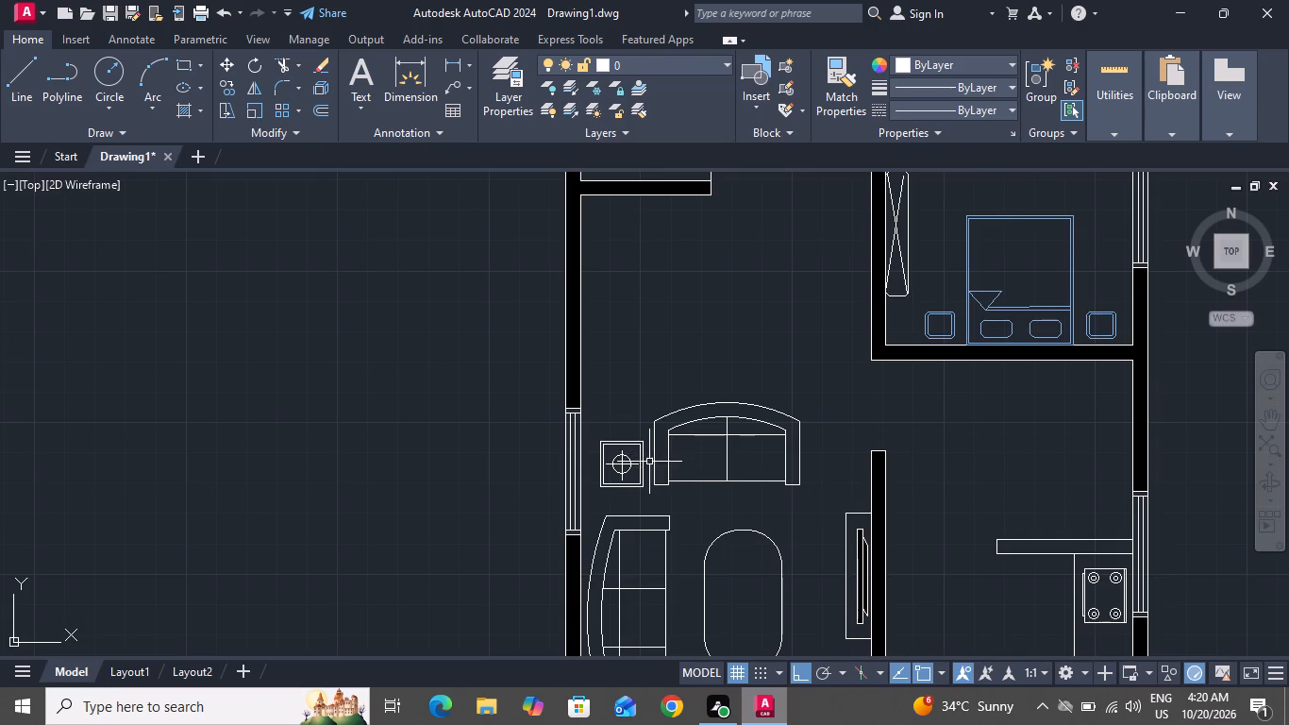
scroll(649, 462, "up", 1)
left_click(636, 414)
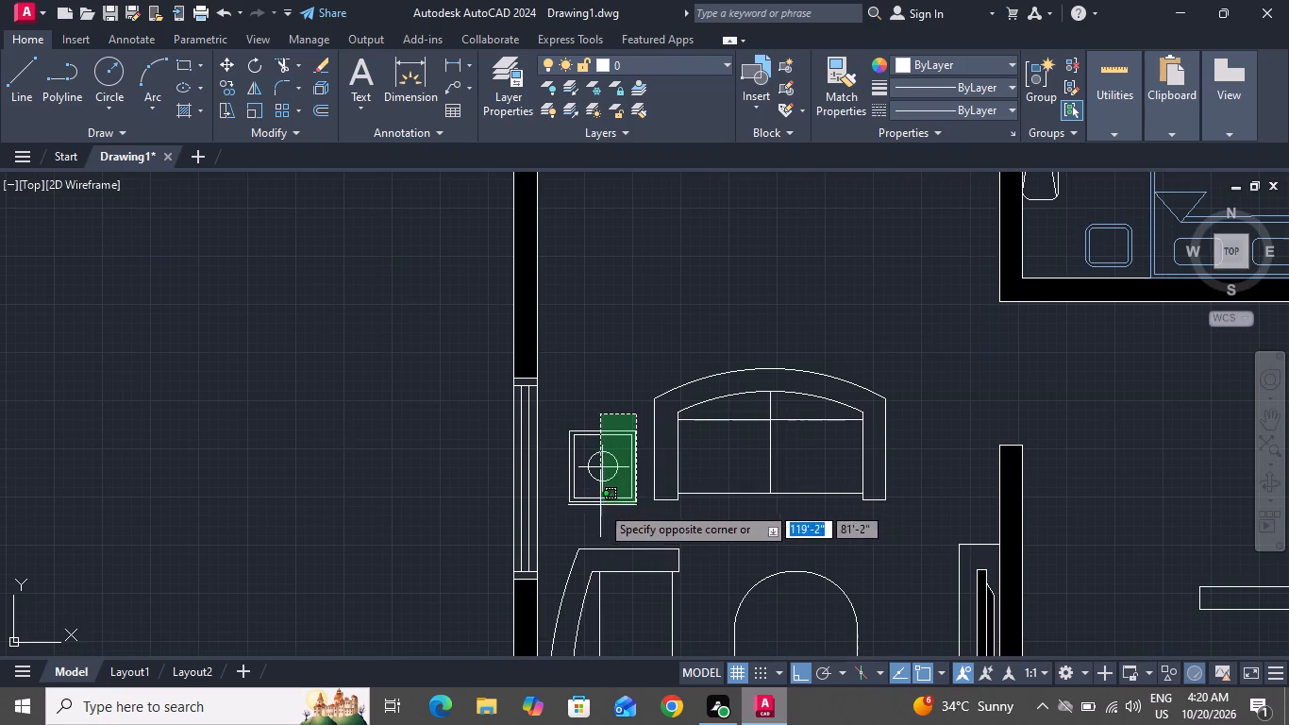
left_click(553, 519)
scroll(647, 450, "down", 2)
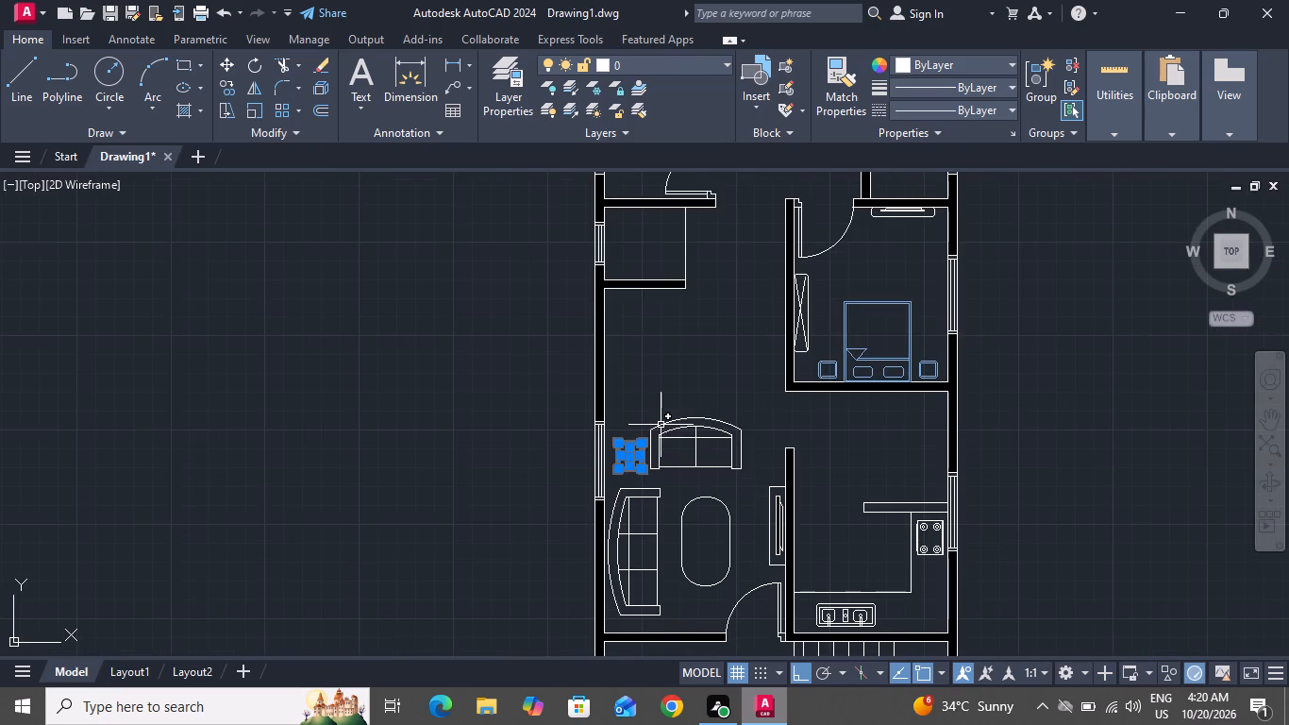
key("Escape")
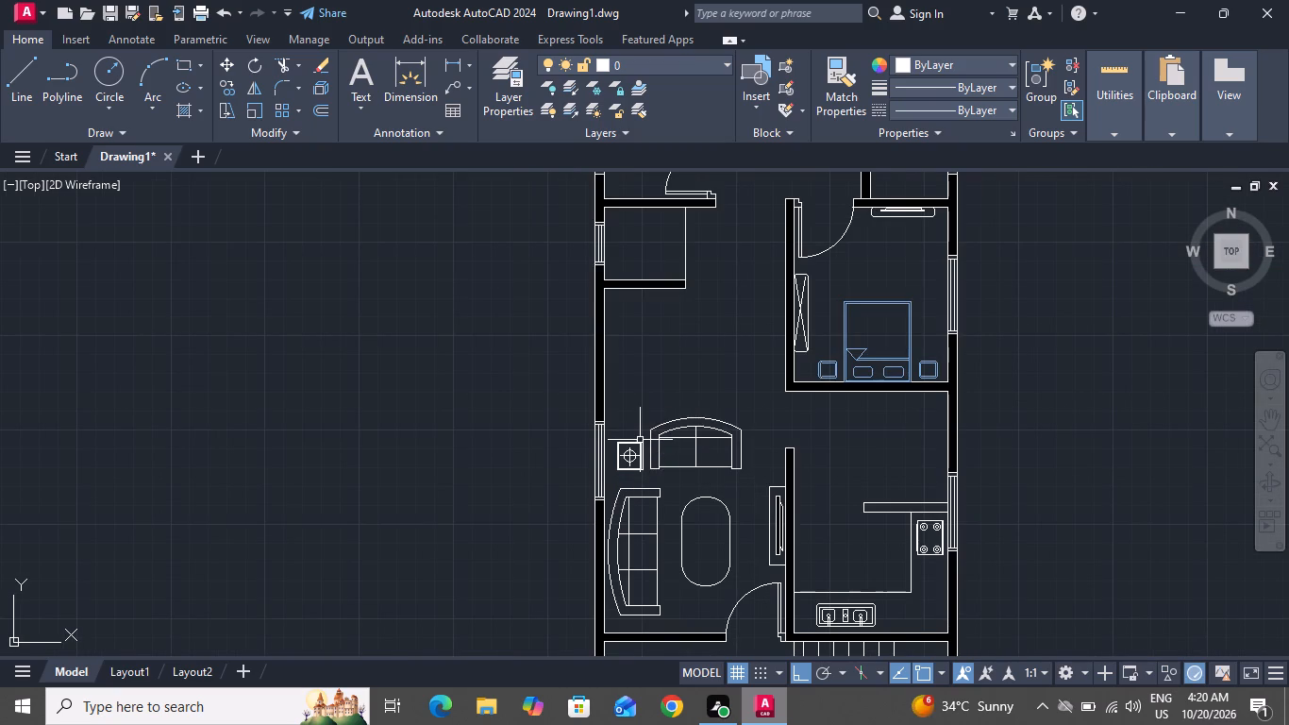
Examine the living area's furniture arrangement within the overall floor plan.
scroll(640, 440, "down", 2)
scroll(640, 440, "up", 1)
scroll(644, 482, "down", 1)
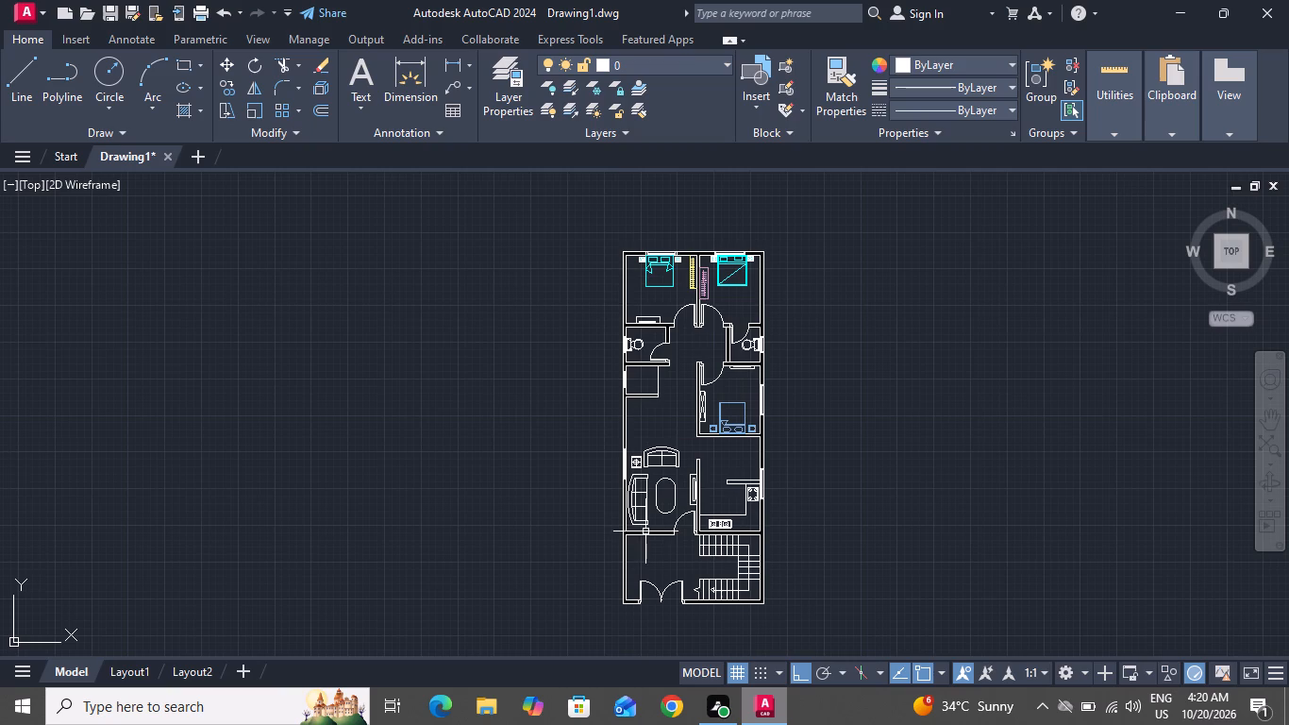
scroll(651, 596, "up", 1)
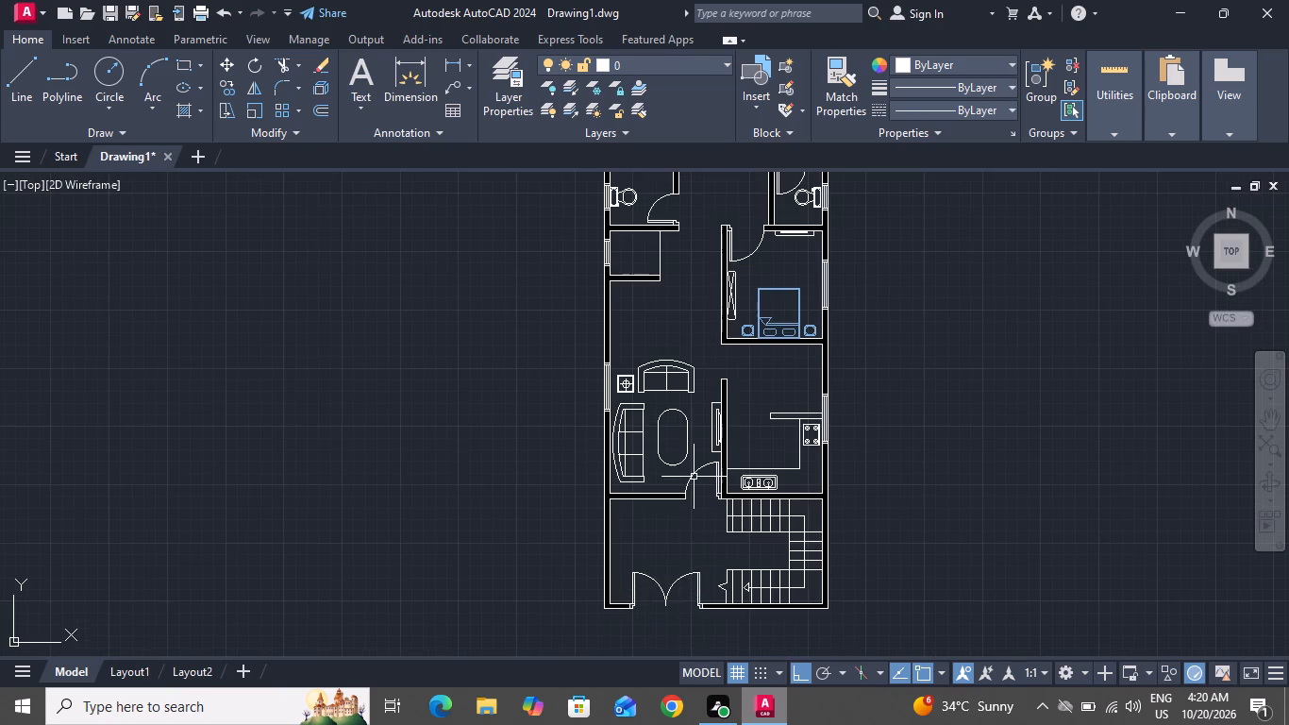
scroll(693, 393, "up", 3)
scroll(683, 402, "down", 1)
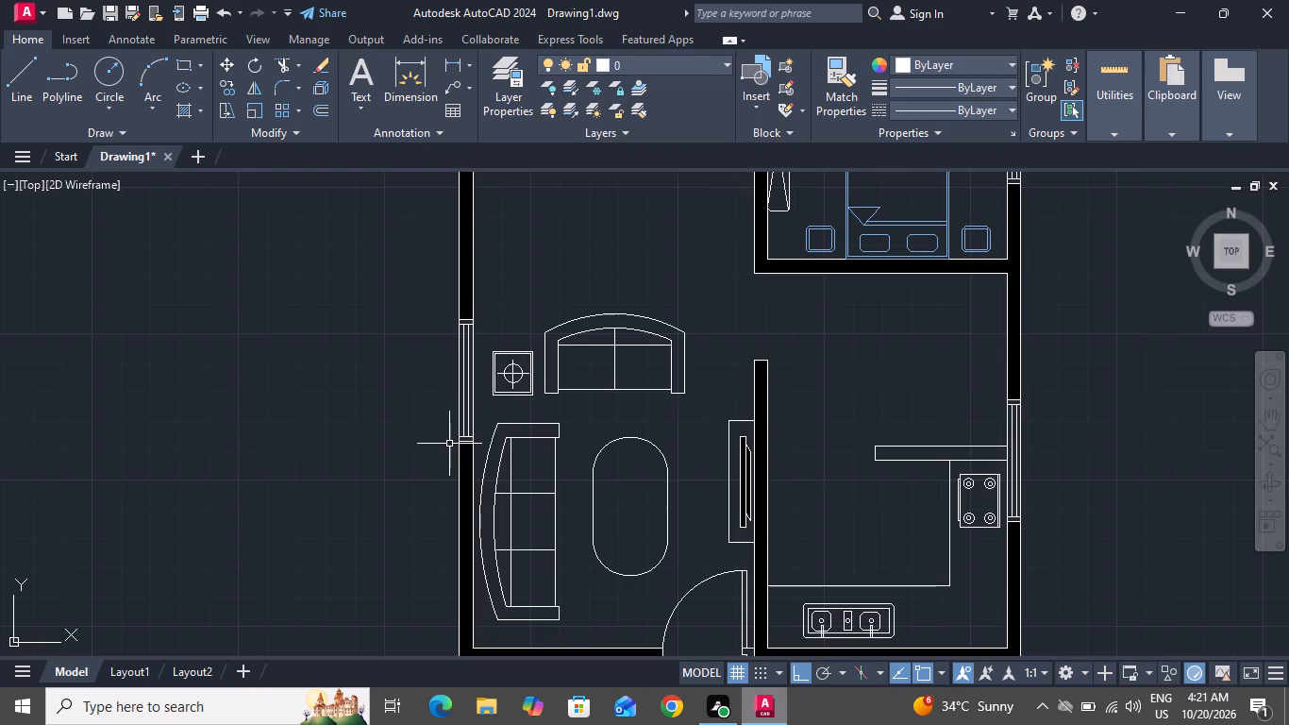
scroll(644, 481, "down", 1)
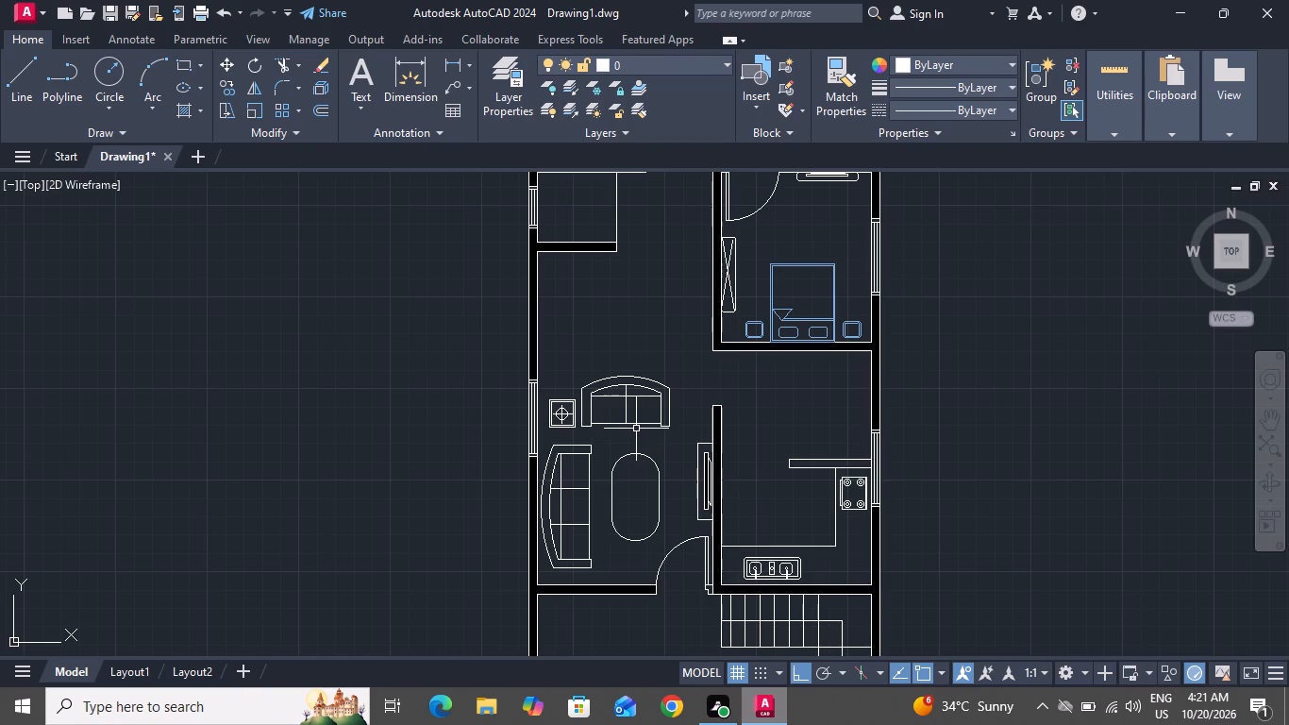
scroll(860, 485, "up", 1)
scroll(860, 485, "down", 1)
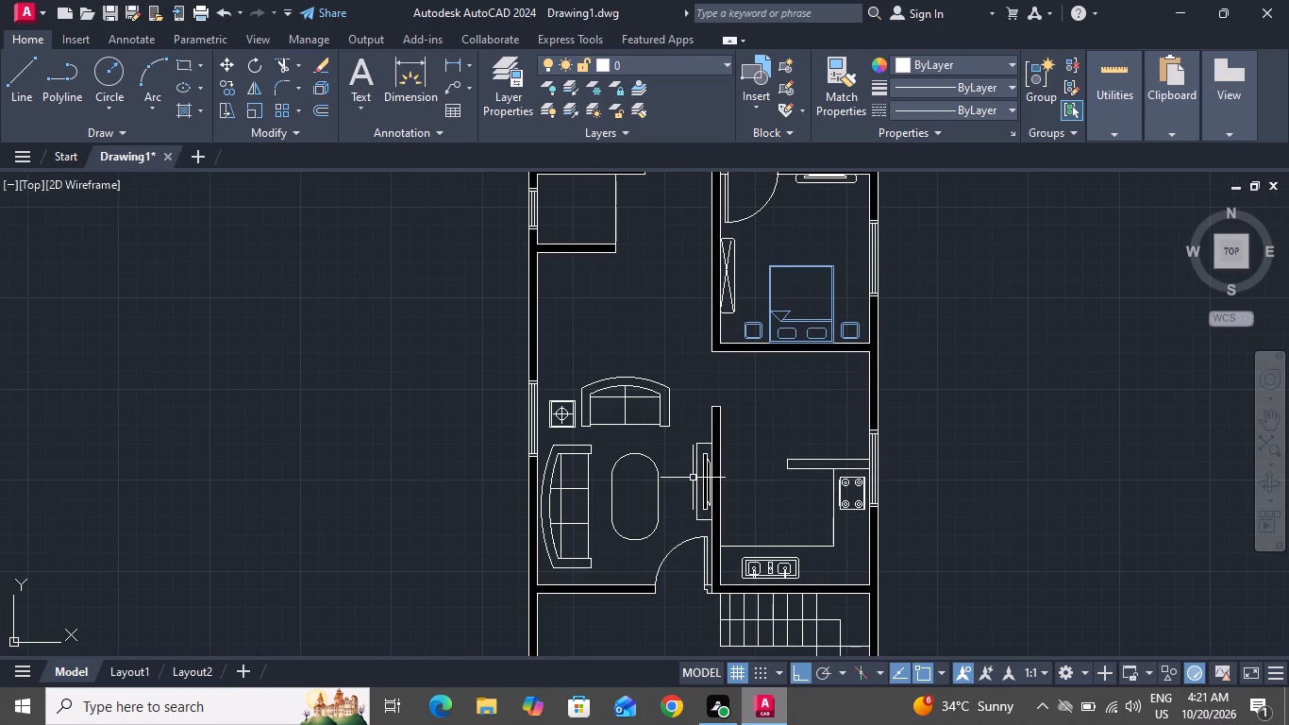
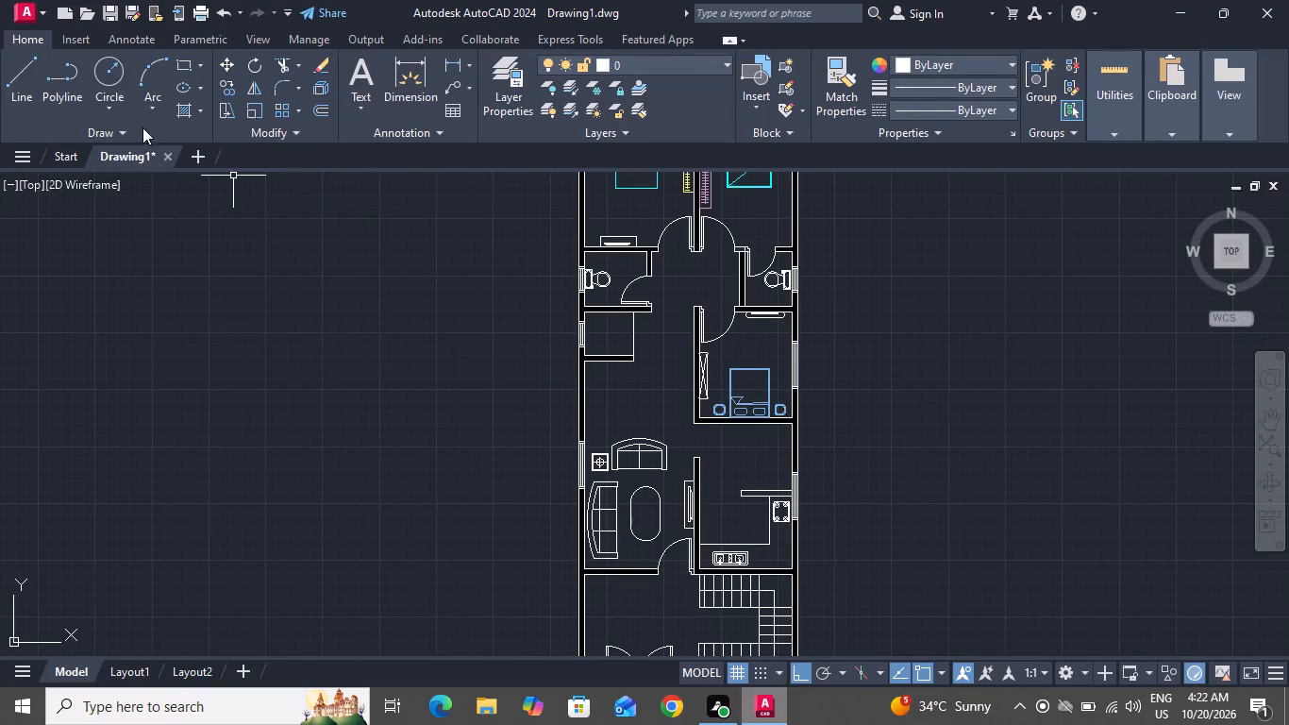
Draw a table-sized rectangle about 4' wide and just over 2' deep in the open space between the lower bedroom and kitchen counter.
left_click(181, 70)
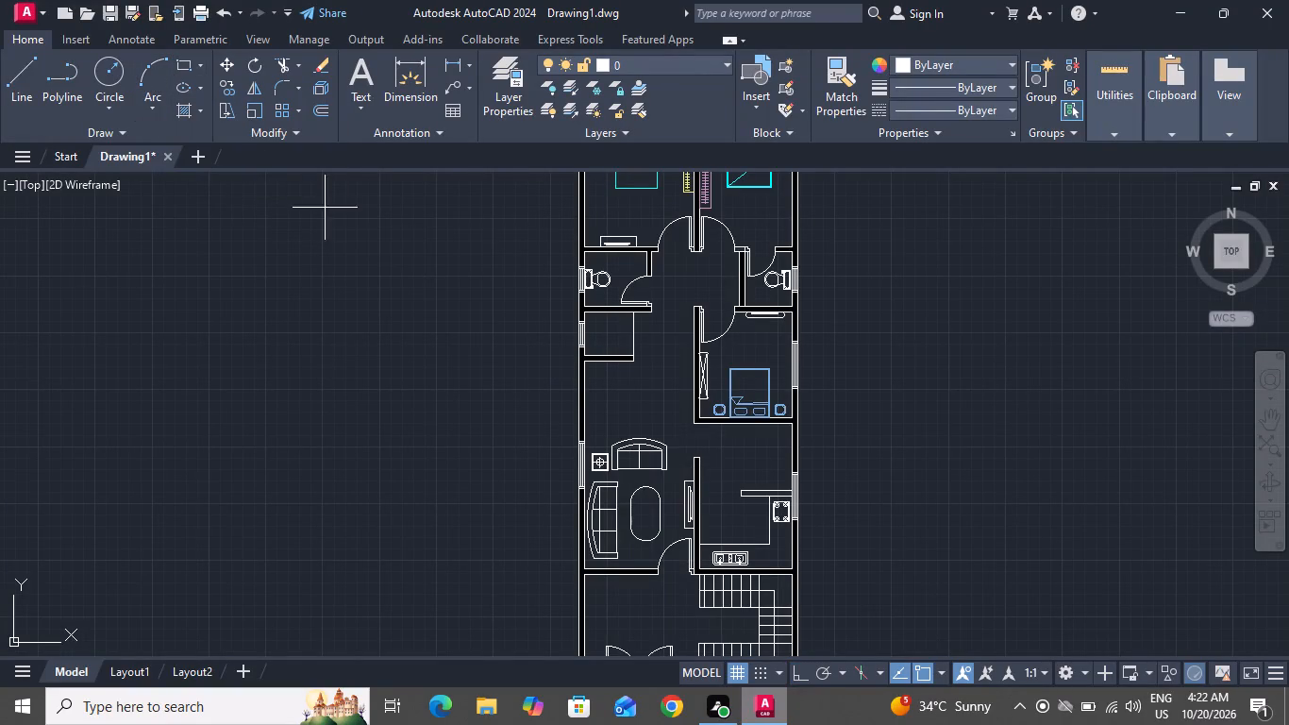
scroll(800, 493, "up", 2)
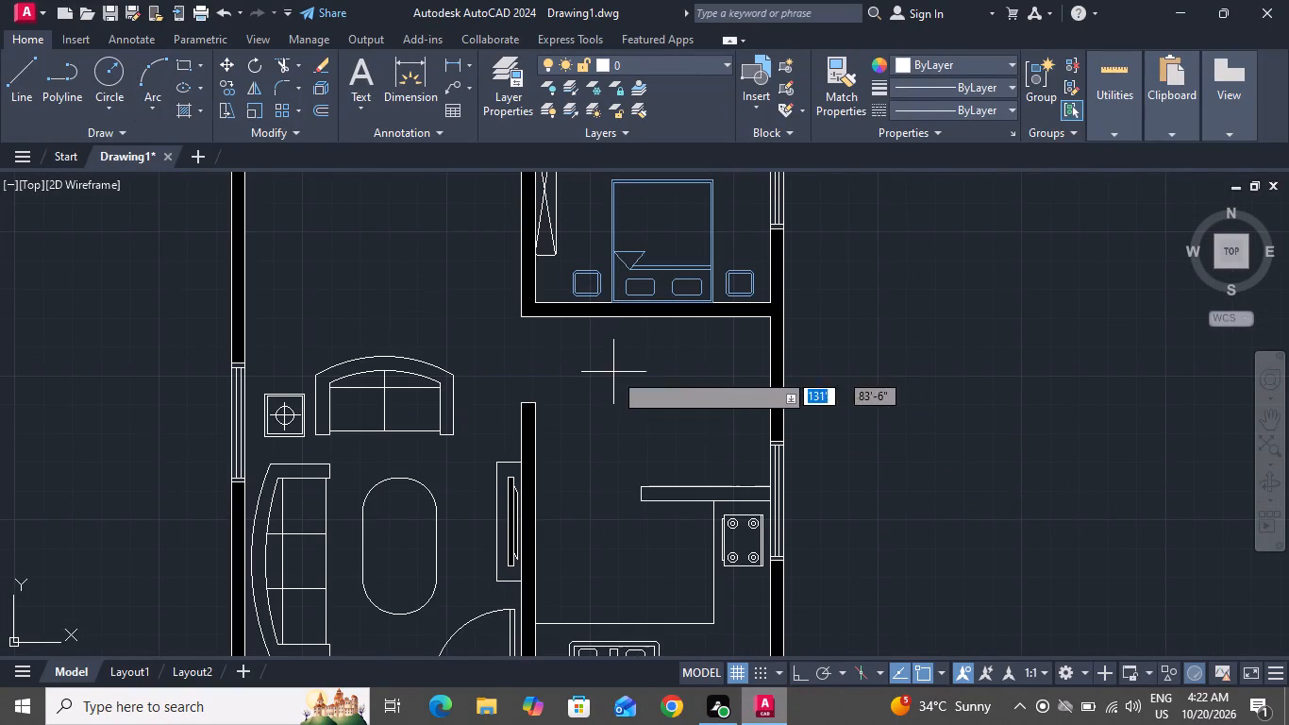
left_click(613, 372)
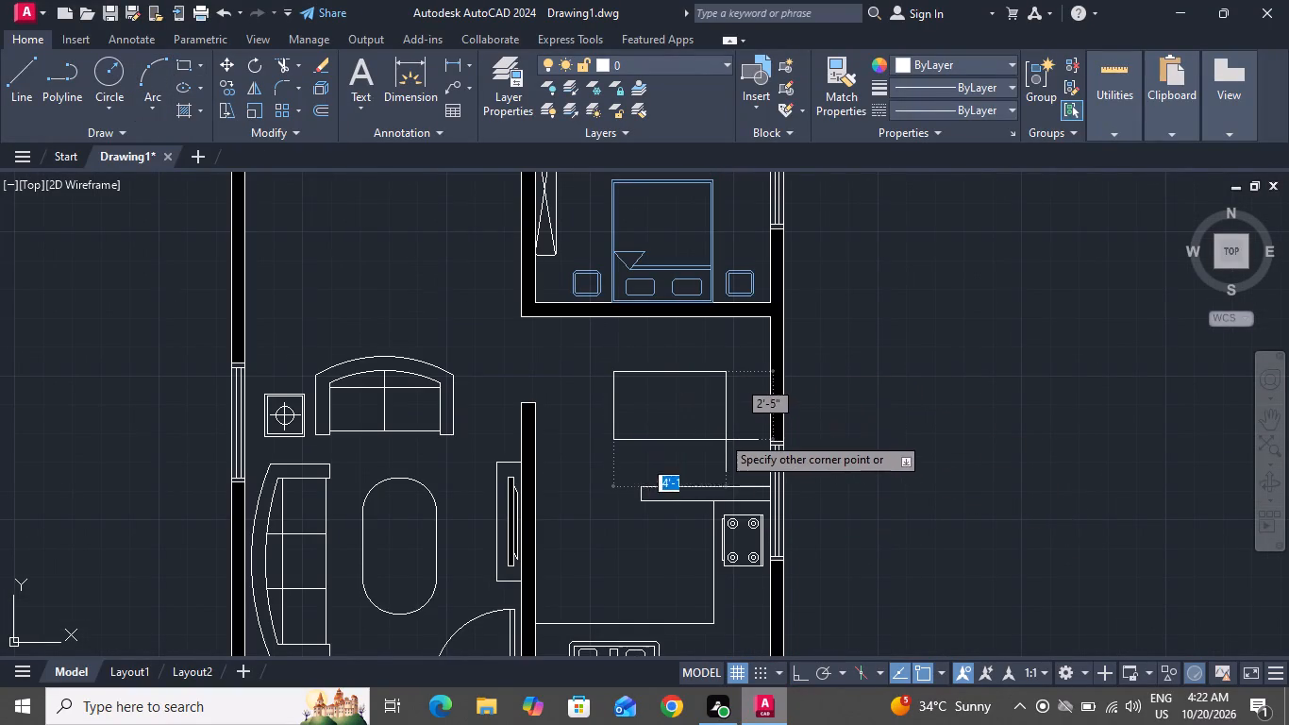
left_click(719, 434)
scroll(718, 428, "up", 2)
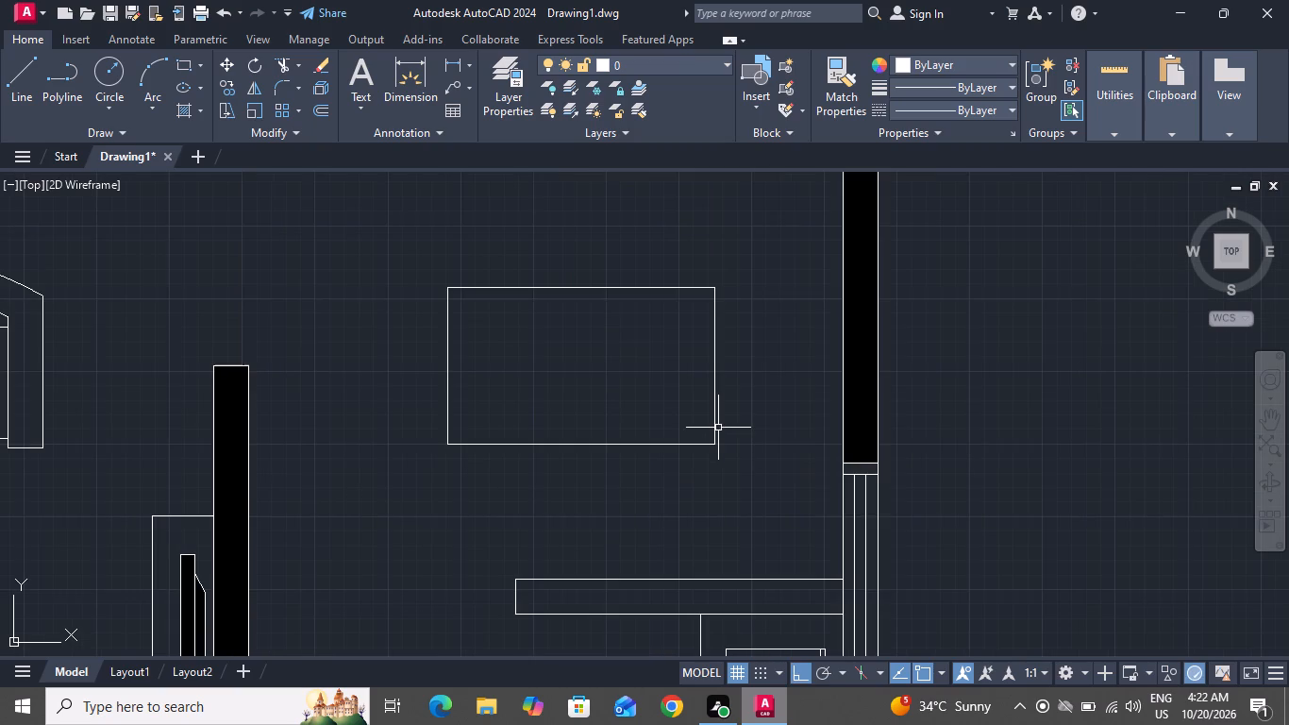
Hatch the new rectangle's interior with the ANSI32 pattern in ByLayer colour.
left_click(177, 106)
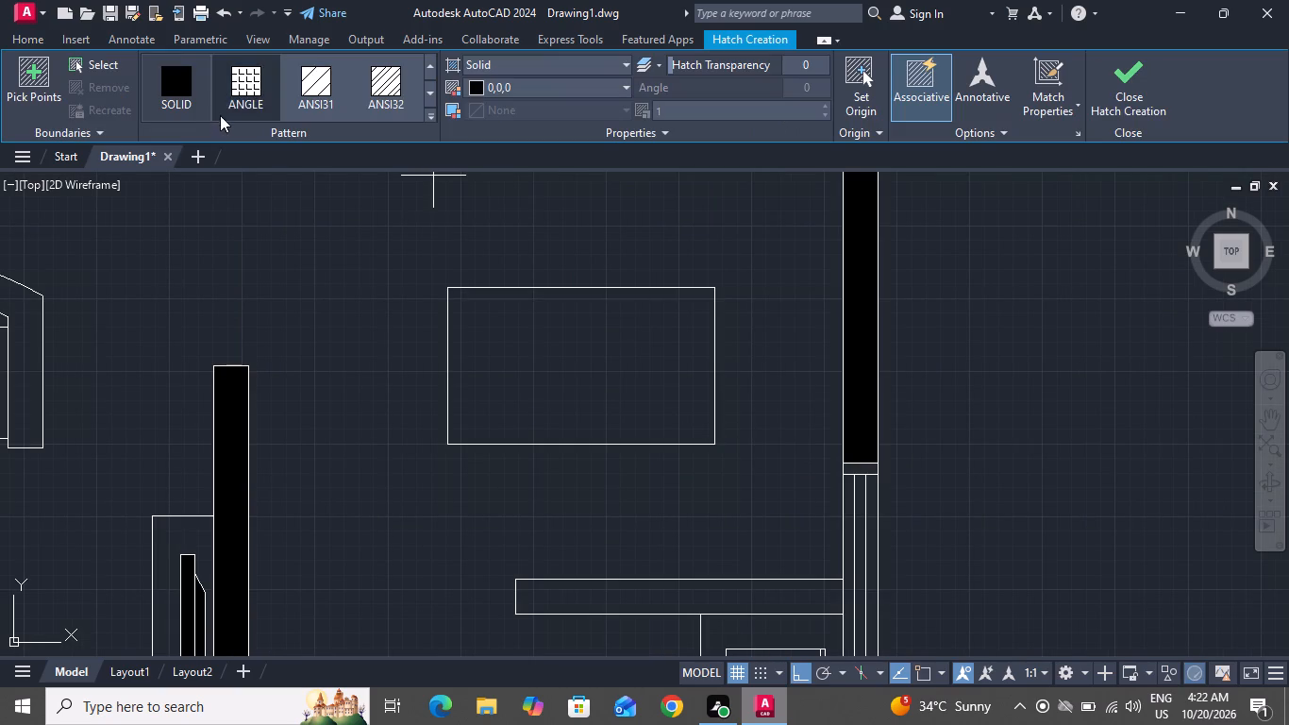
left_click(369, 79)
left_click(563, 372)
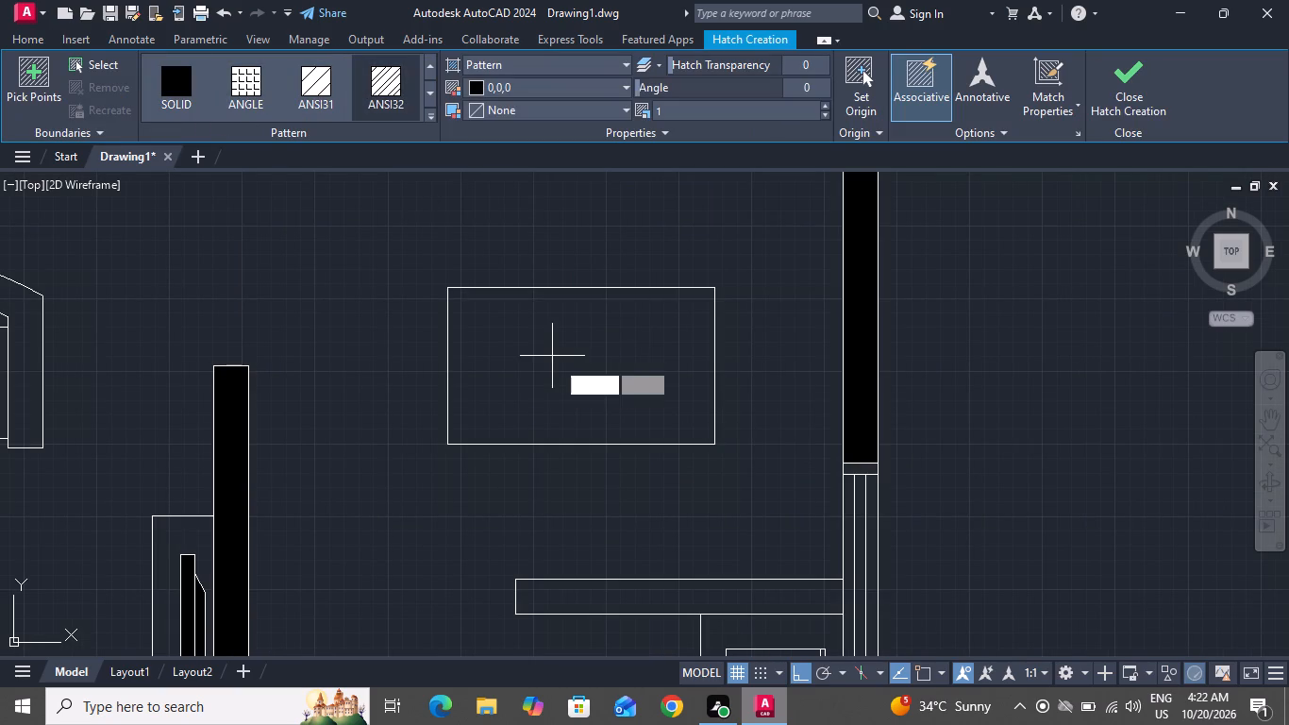
left_click(501, 87)
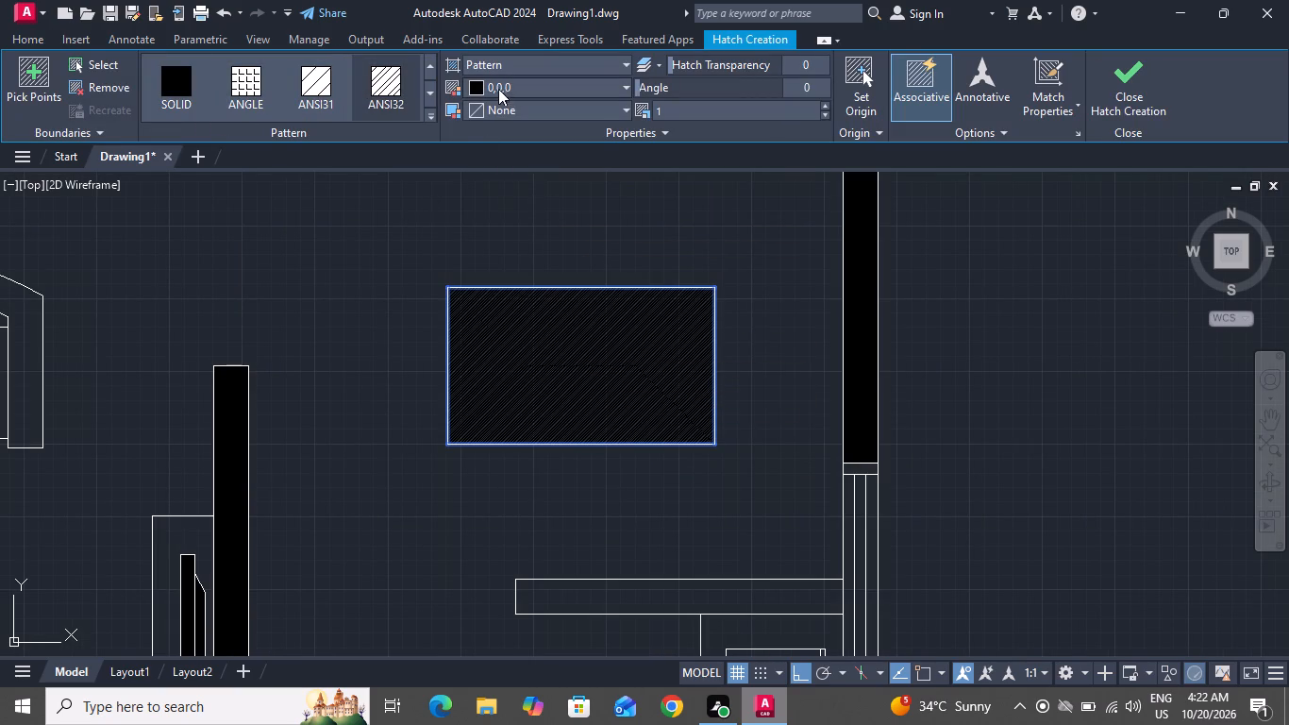
left_click(479, 110)
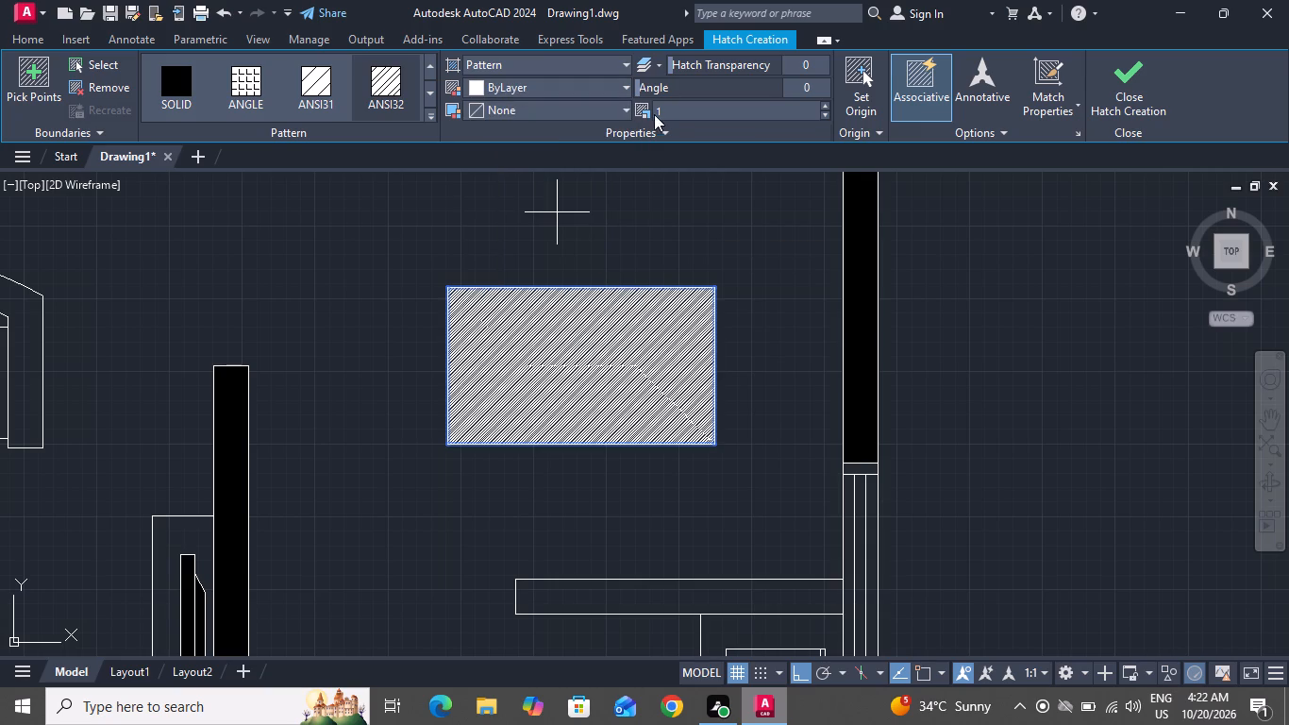
Set the rectangle's hatch pattern scale to 8 and finish the hatch.
left_click(819, 106)
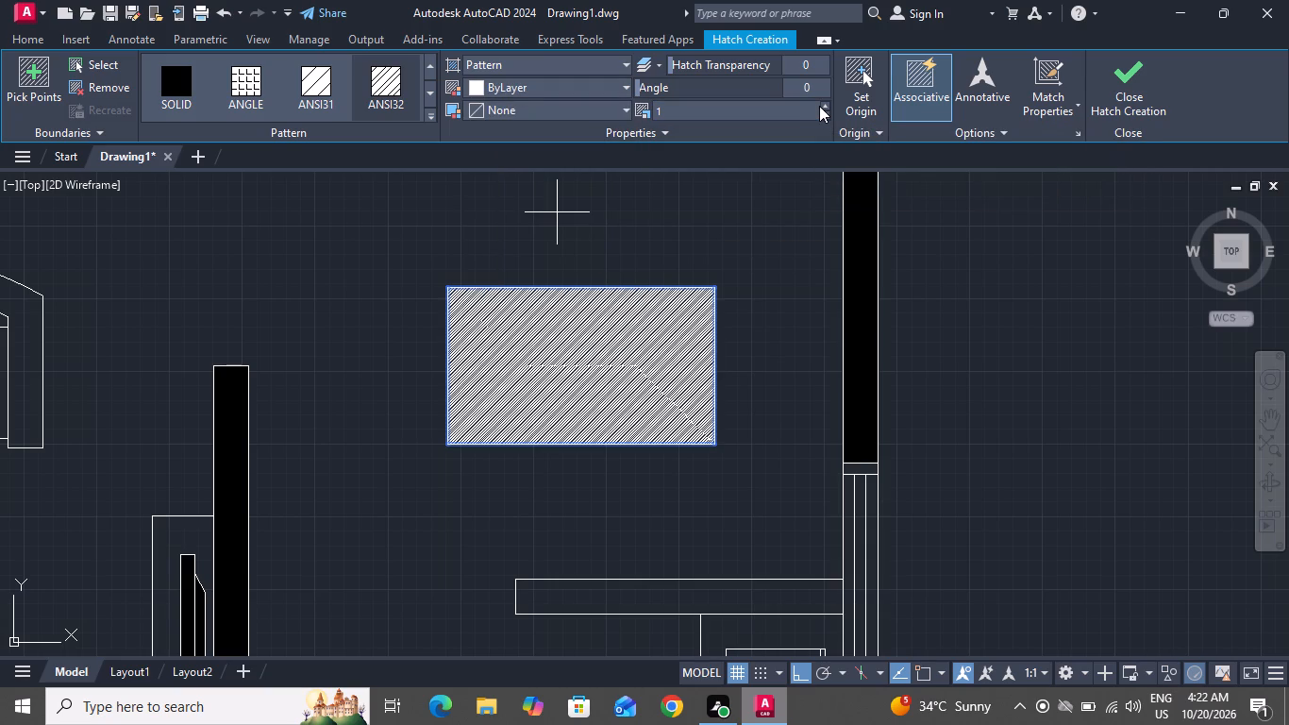
left_click(826, 106)
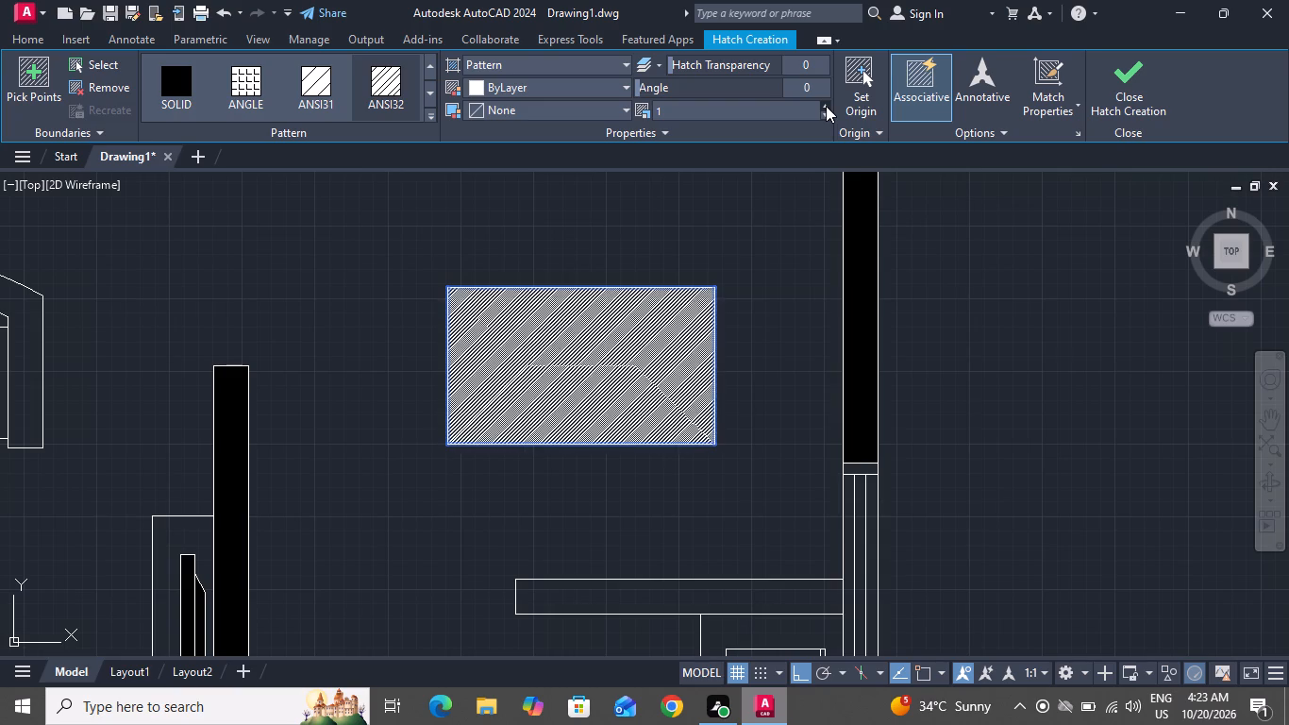
left_click(826, 113)
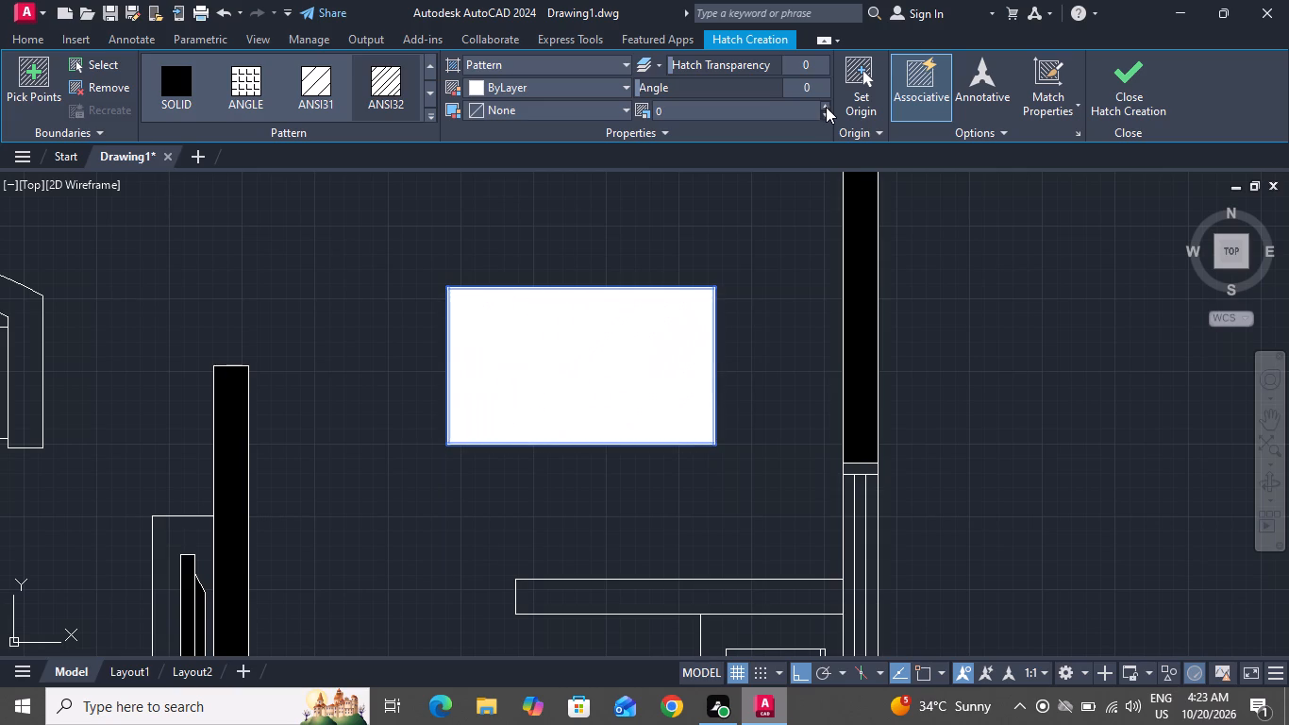
left_click_drag(826, 107, 819, 122)
right_click(794, 325)
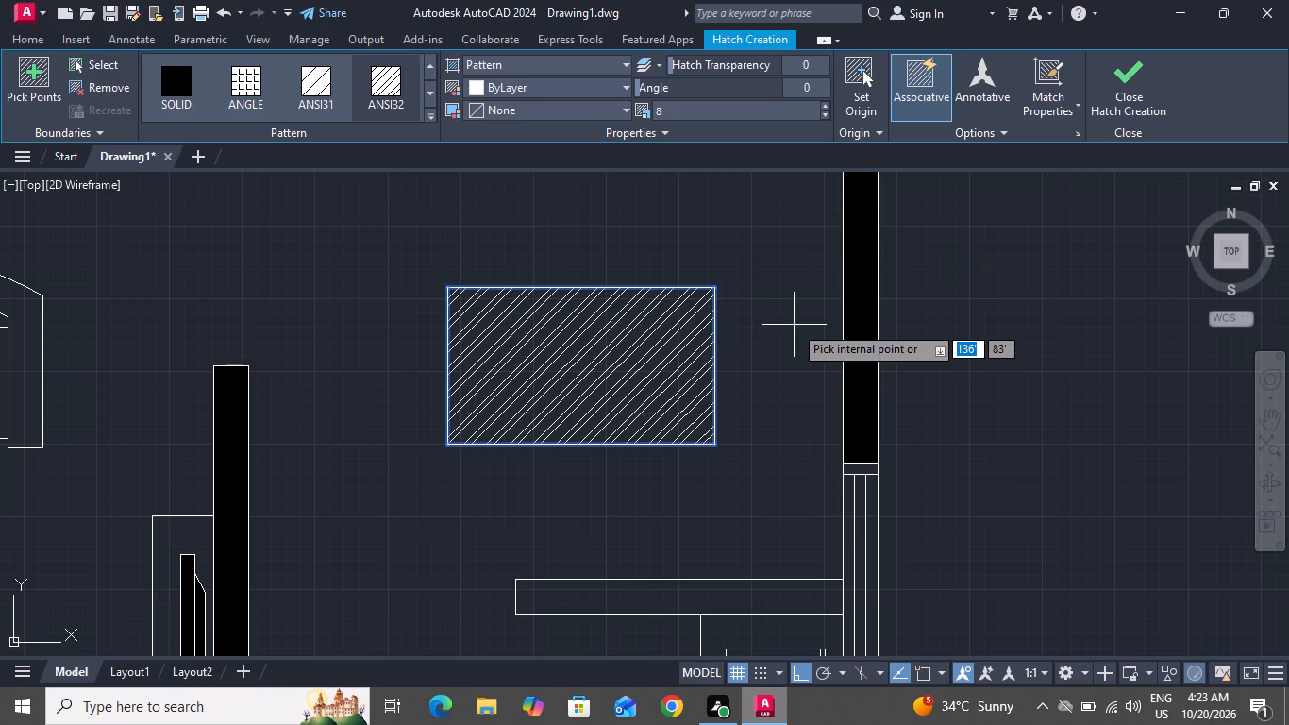
left_click(807, 354)
Examine the hatched rectangle's placement relative to the kitchen, living area and bedroom in the floor plan.
scroll(717, 374, "down", 1)
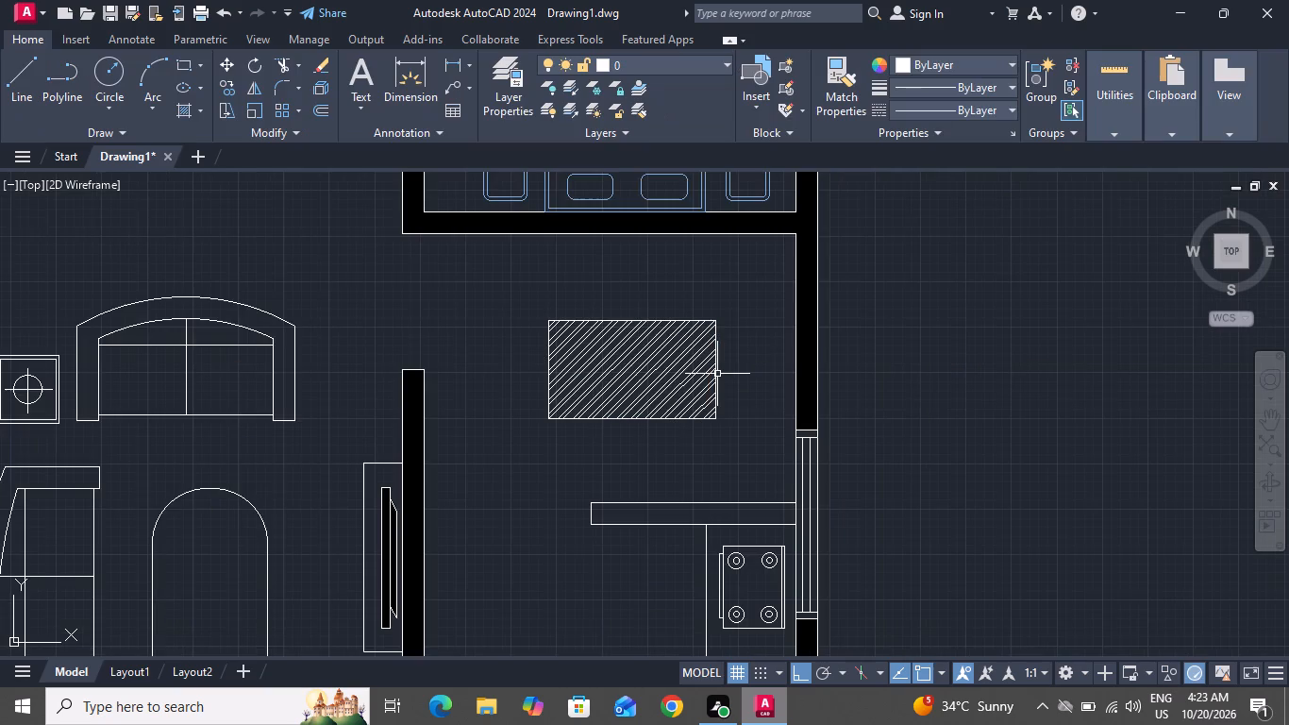
scroll(716, 376, "down", 3)
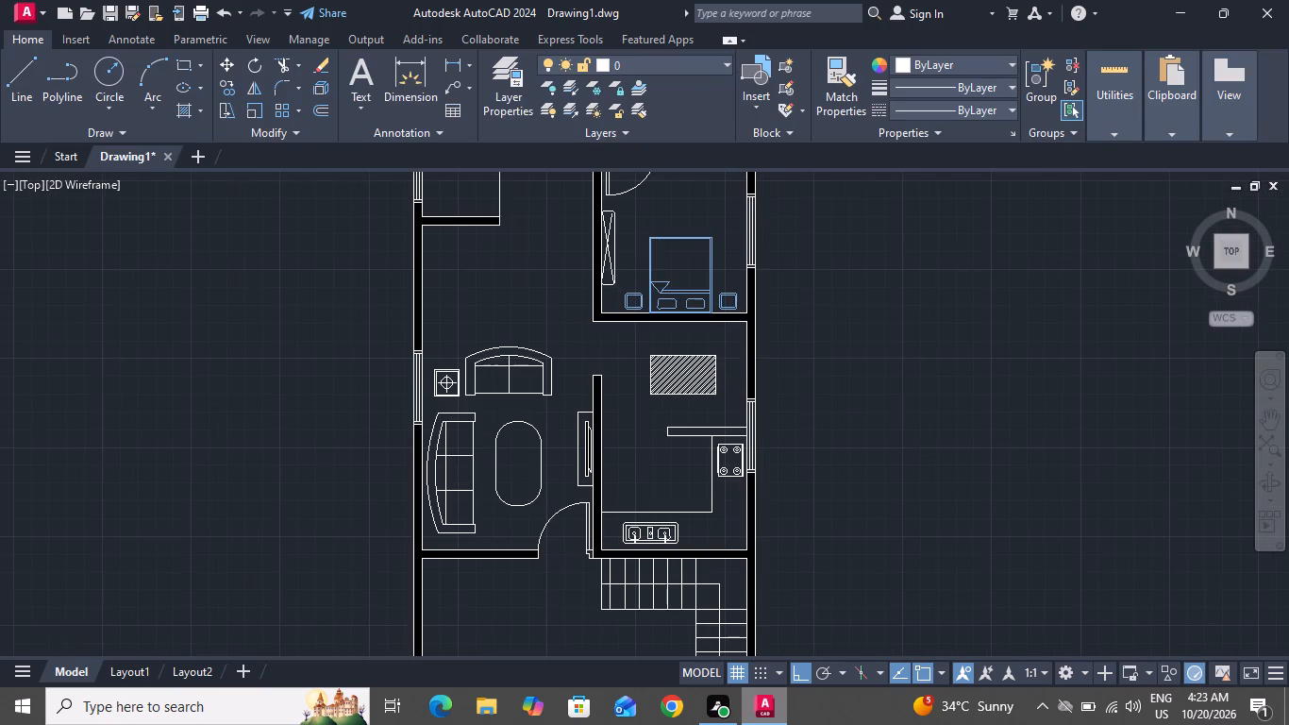
scroll(702, 342, "down", 1)
scroll(694, 278, "up", 2)
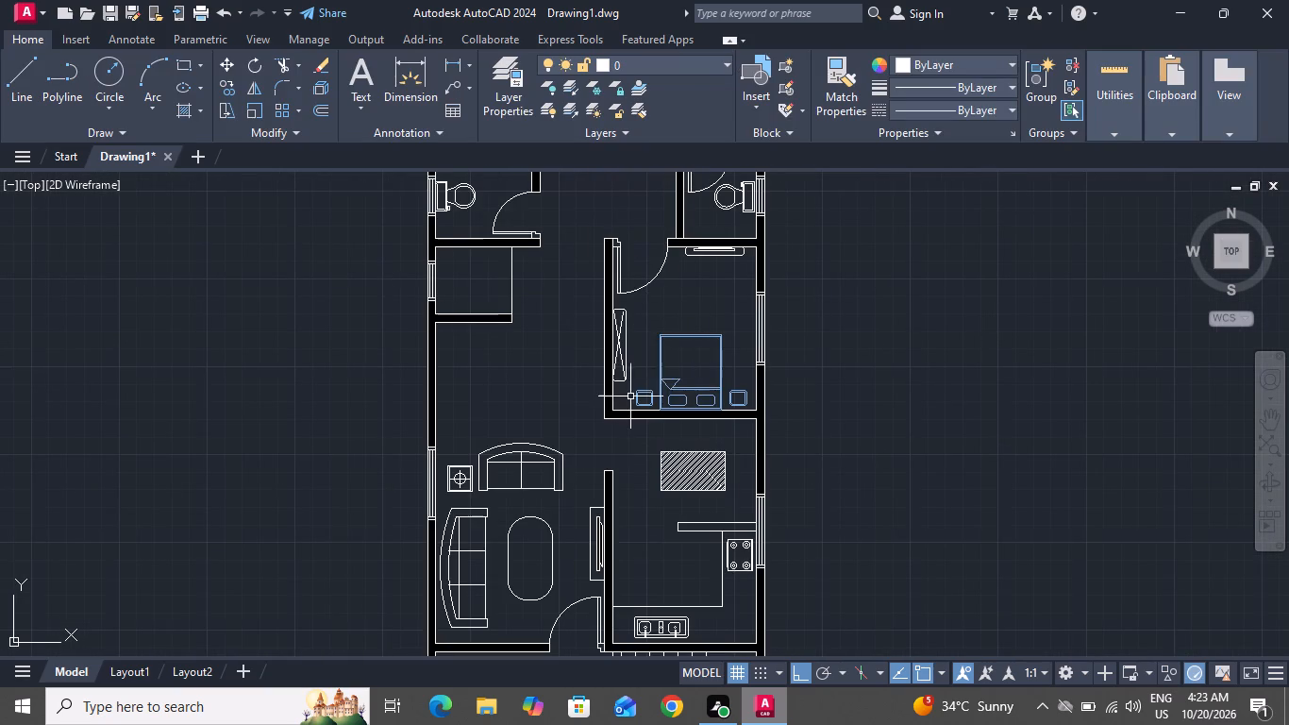
scroll(688, 364, "up", 2)
scroll(684, 370, "down", 2)
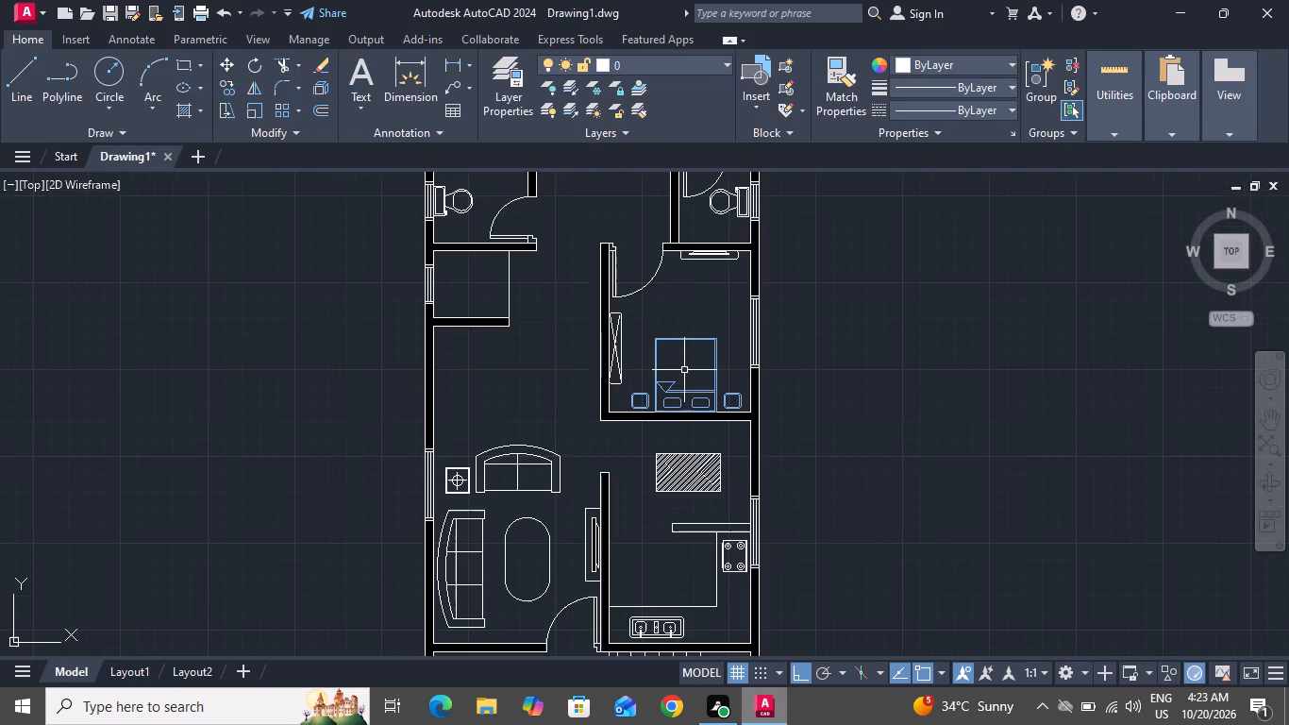
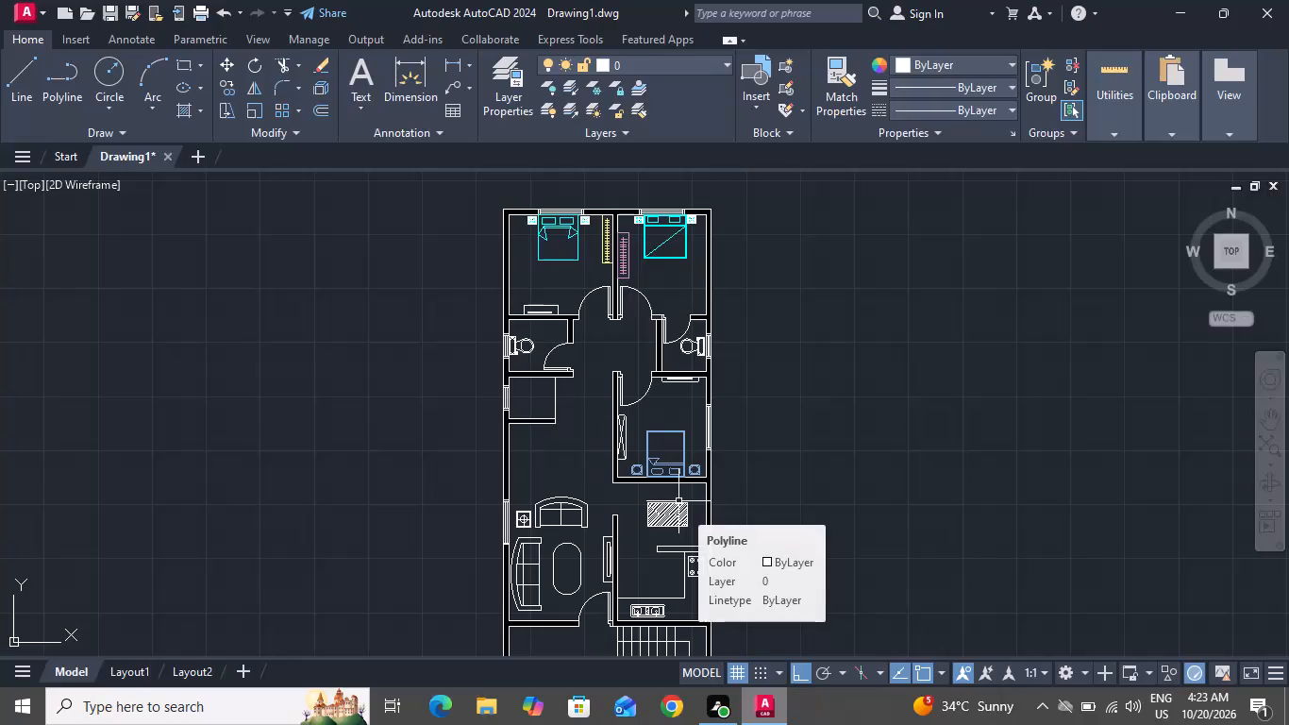
Insert the Chair - Desk block from the Home - Space Planner library in the empty area beside the floor plan.
type("DC")
key("space")
scroll(763, 394, "down", 3)
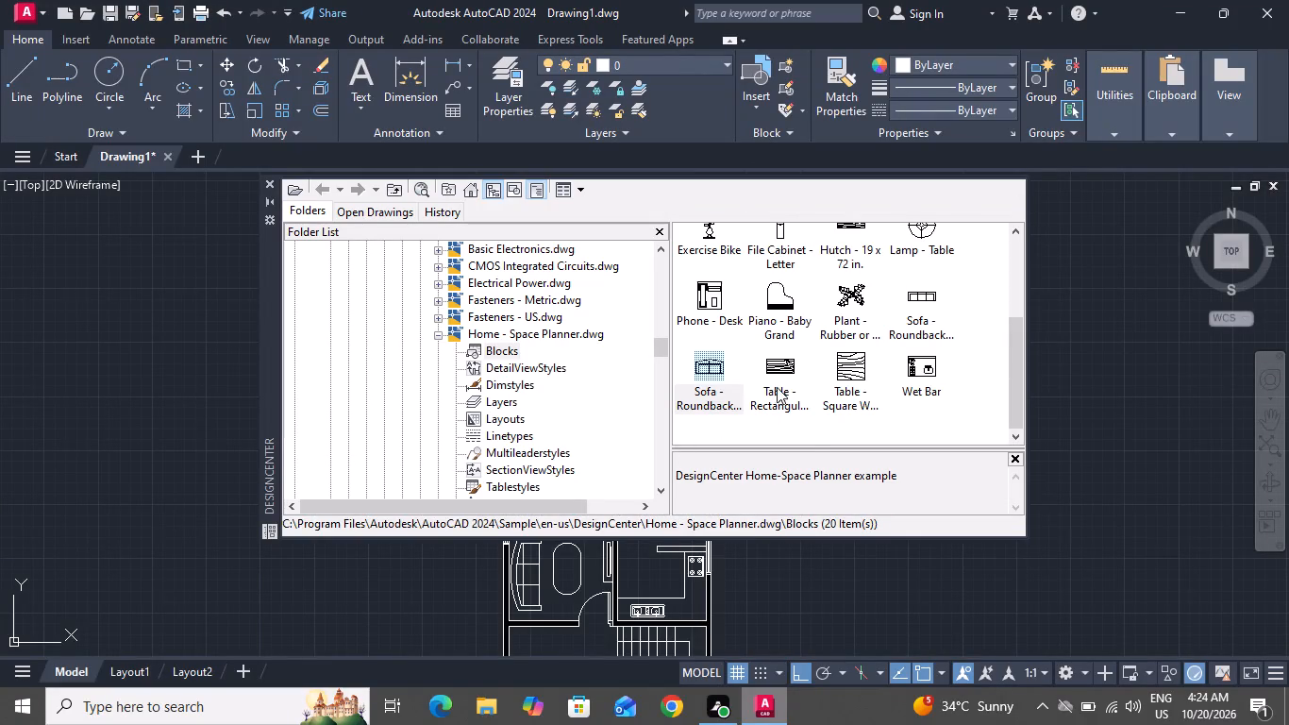
scroll(784, 382, "up", 1)
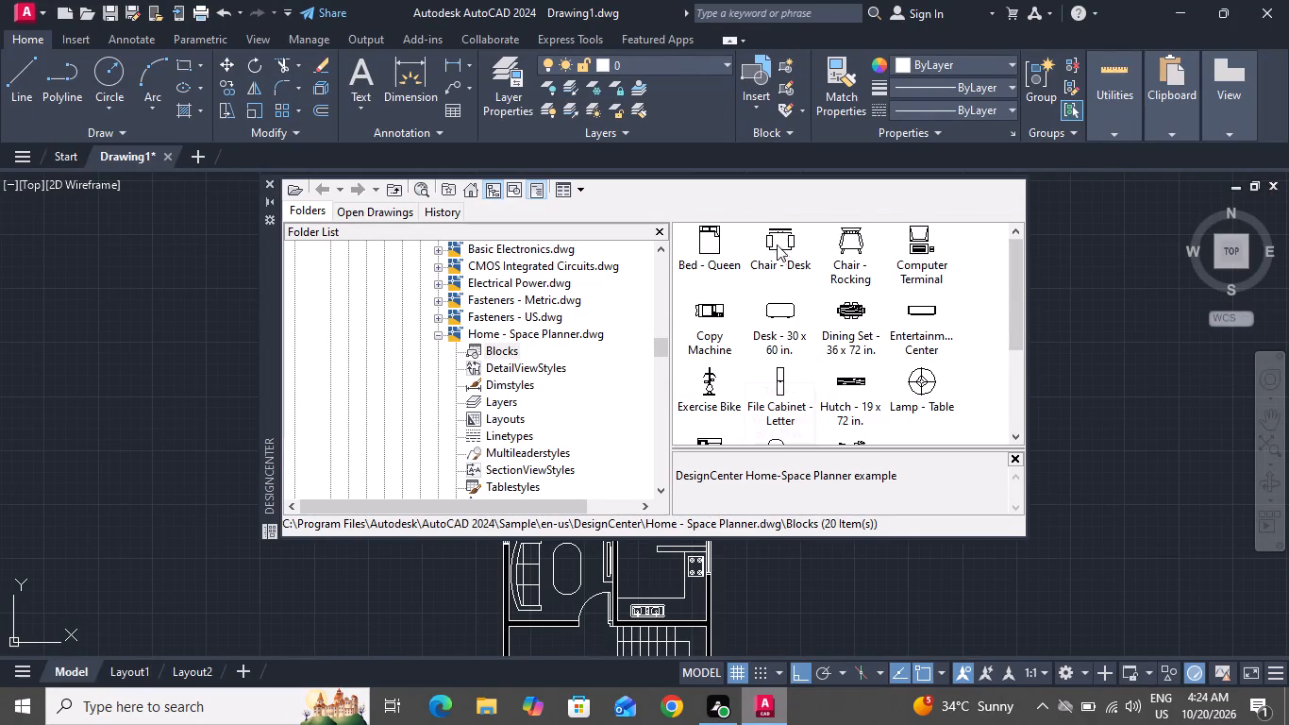
left_click_drag(772, 235, 352, 434)
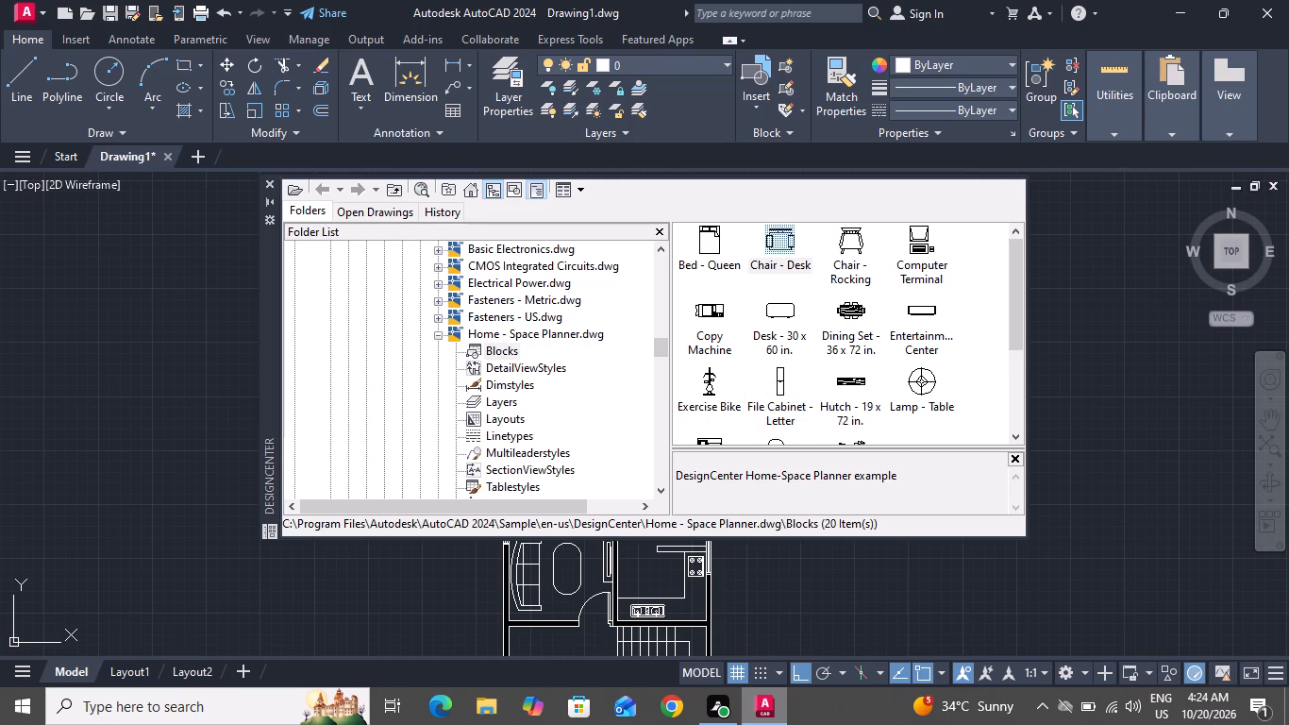
left_click_drag(352, 434, 196, 411)
left_click(273, 183)
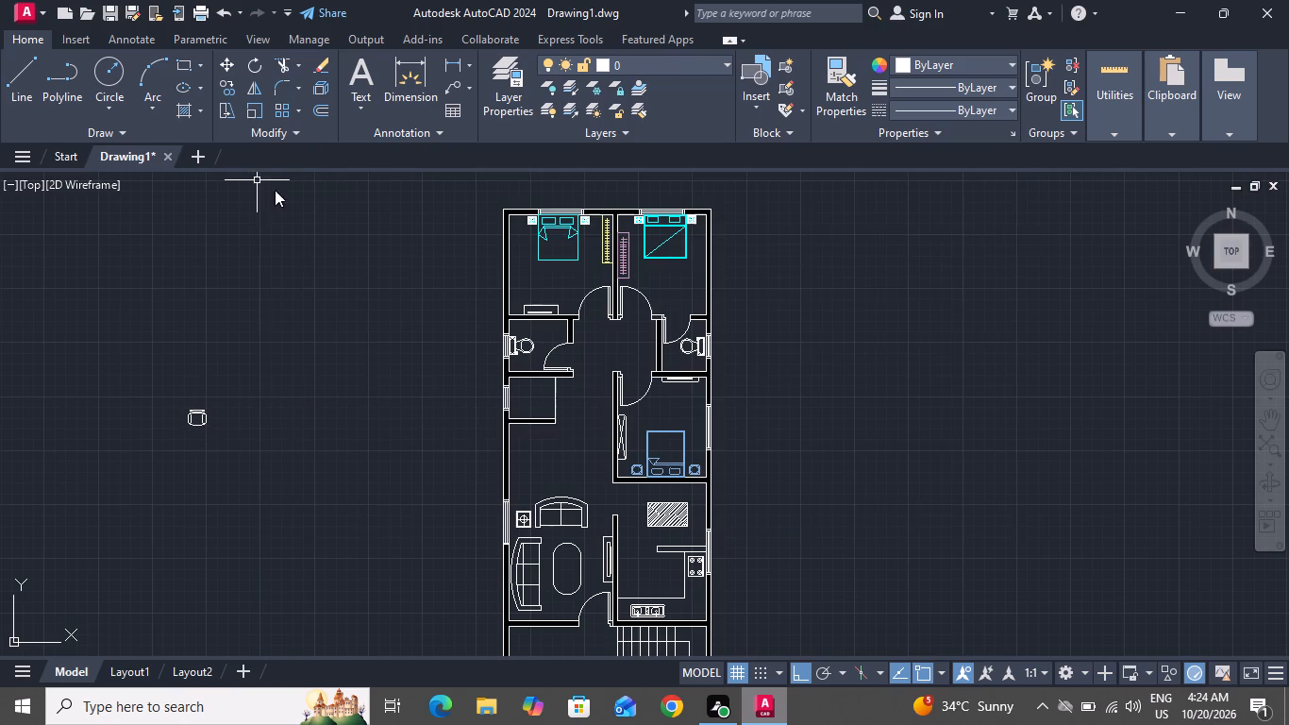
Move the desk chair without ortho restriction to the space between the hatched table and the bedroom wall.
left_click(238, 384)
left_click(156, 456)
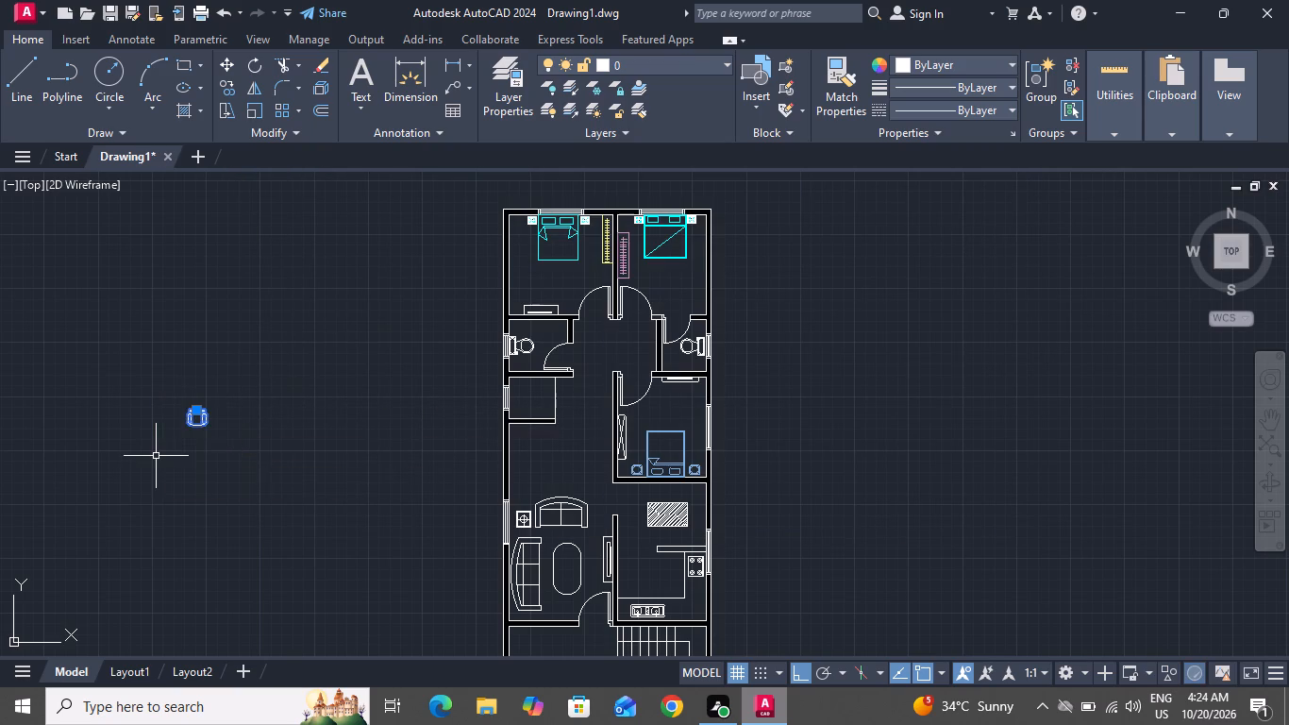
left_click(230, 68)
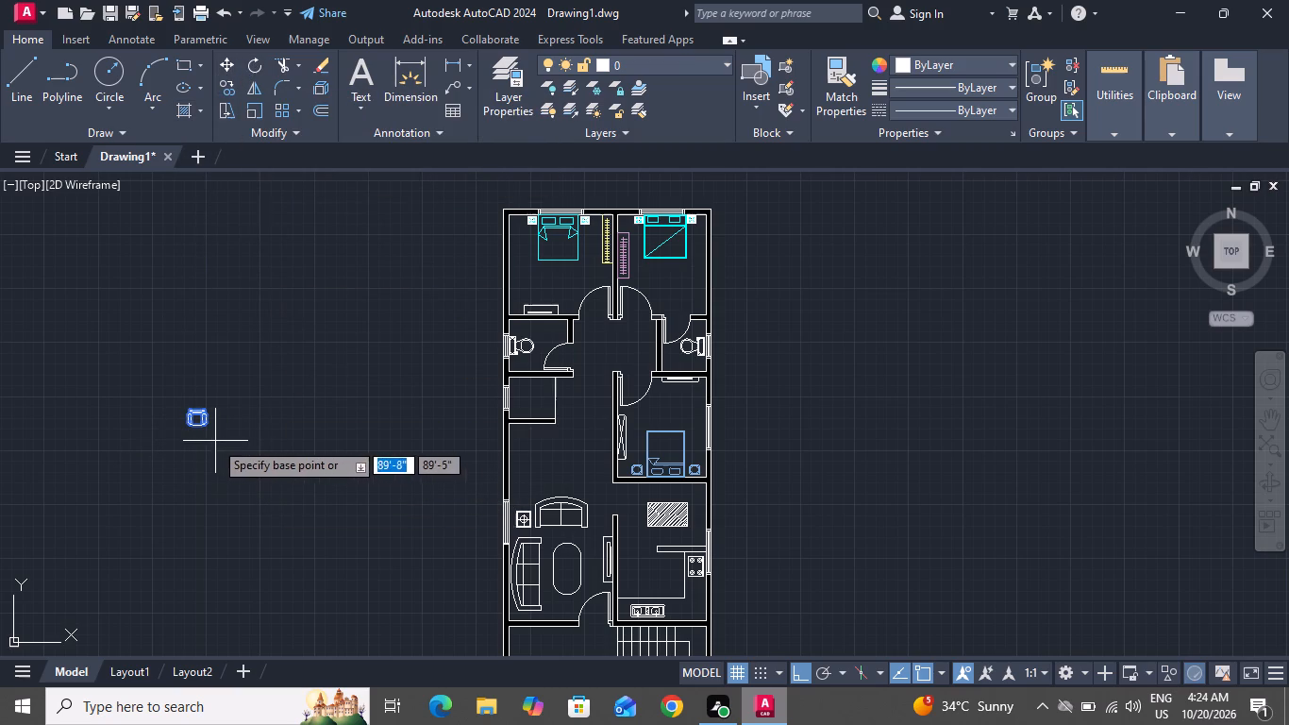
left_click(195, 426)
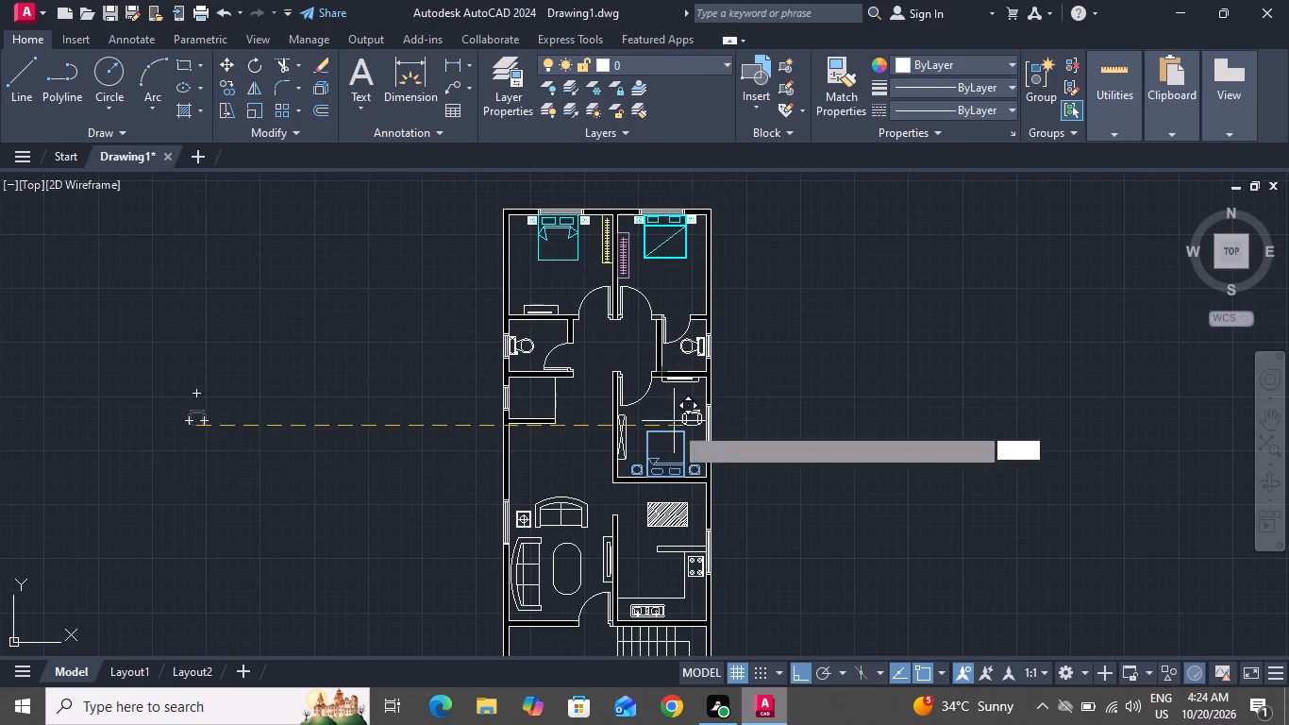
left_click(793, 674)
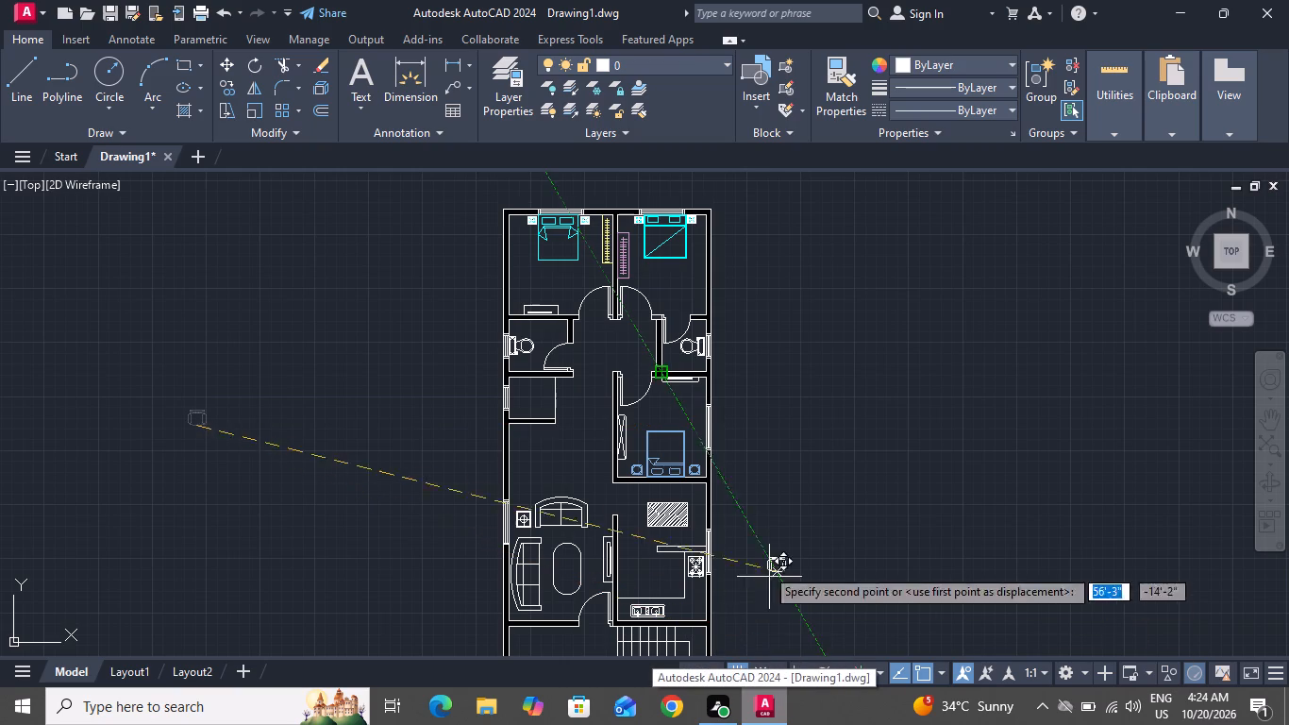
scroll(628, 343, "up", 2)
scroll(672, 364, "down", 2)
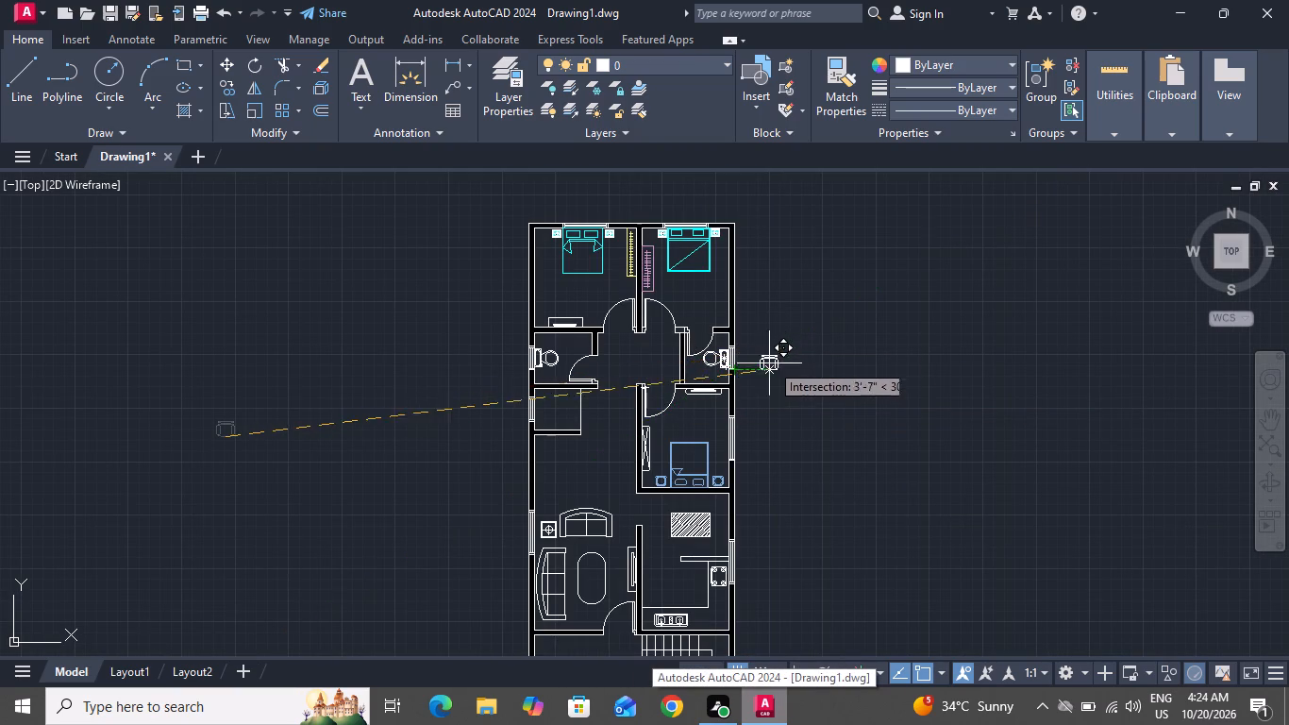
scroll(772, 478, "down", 1)
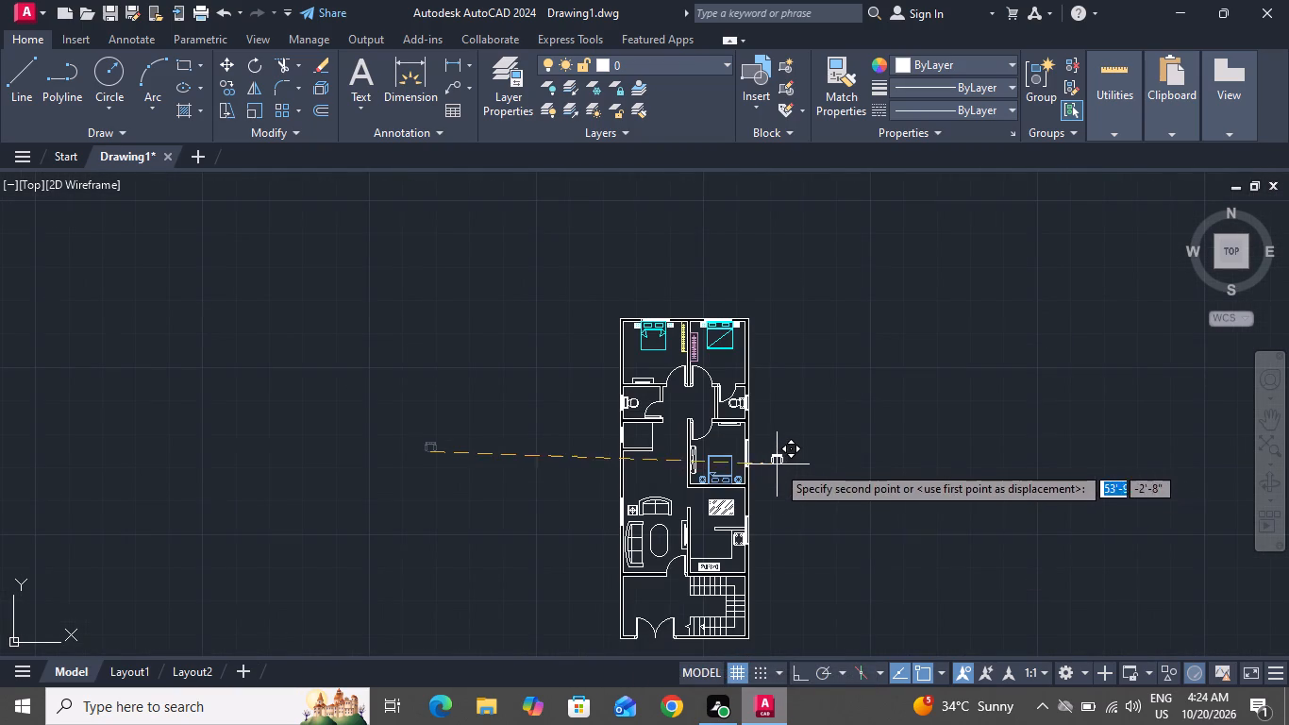
scroll(826, 594, "up", 2)
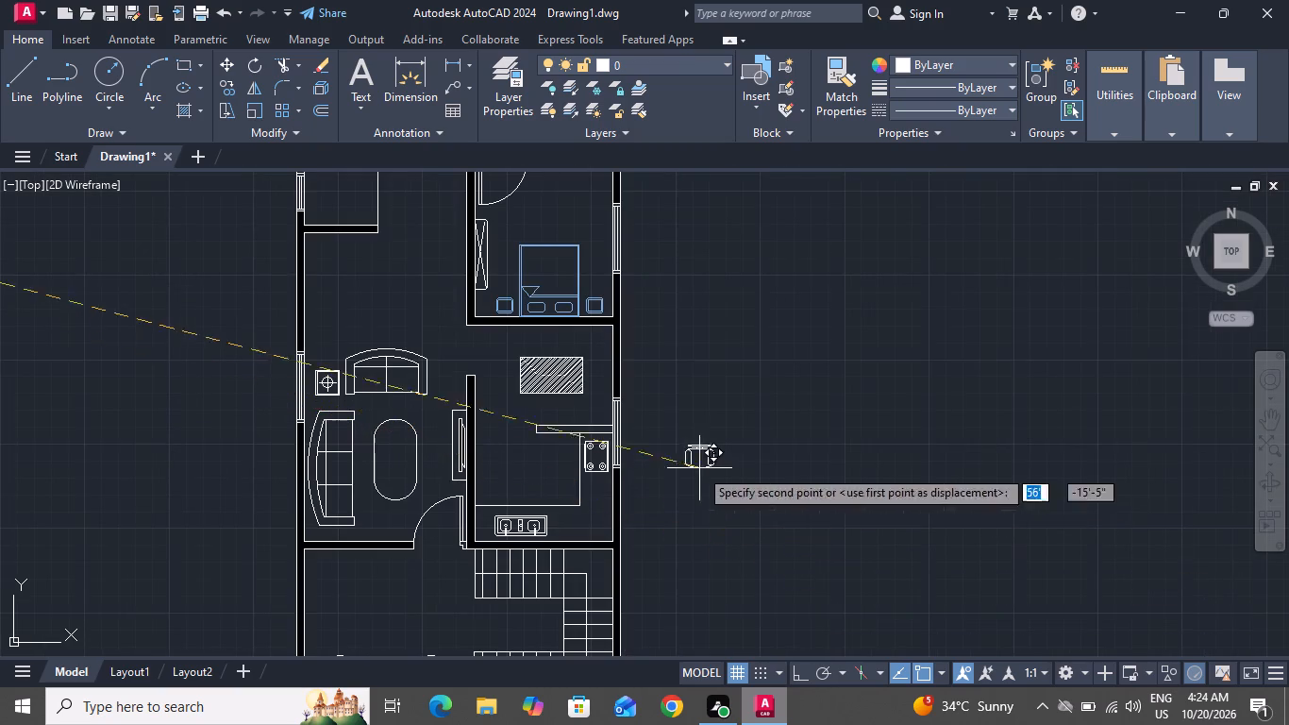
scroll(535, 330, "up", 2)
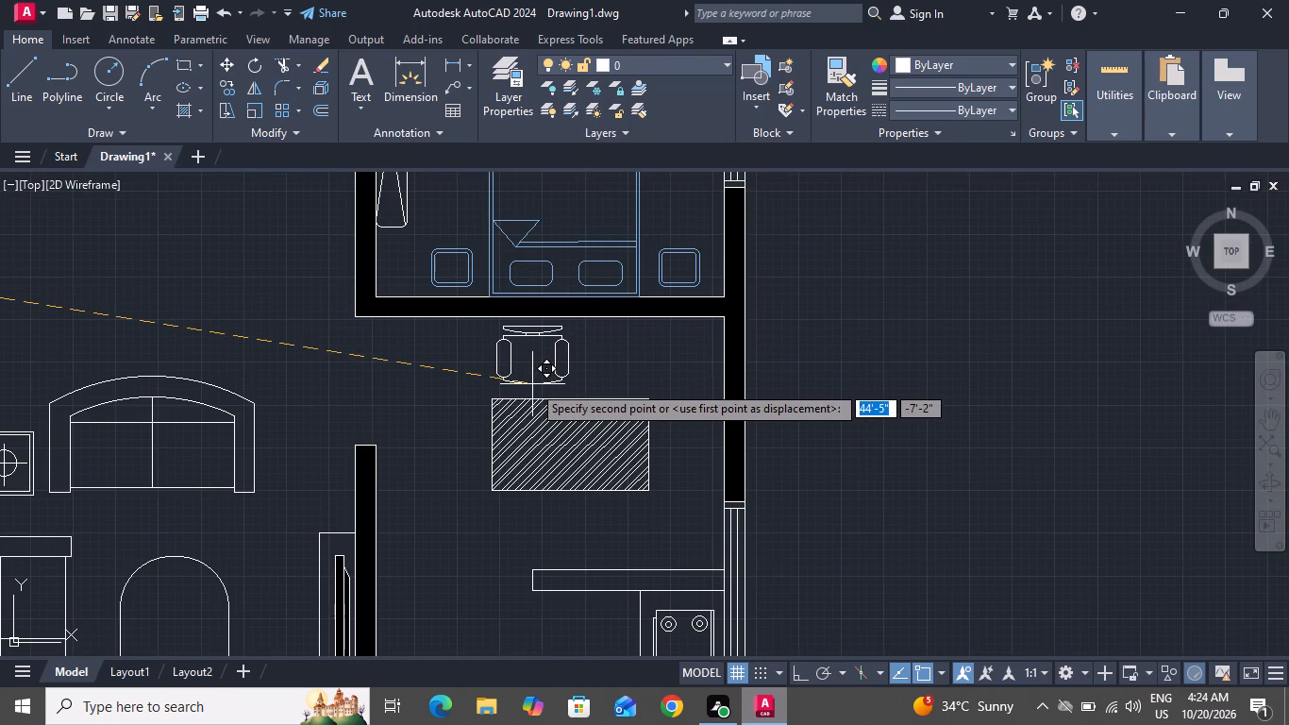
left_click(532, 384)
Scale the desk chair down to roughly half its size about a point inside its seat.
left_click(592, 328)
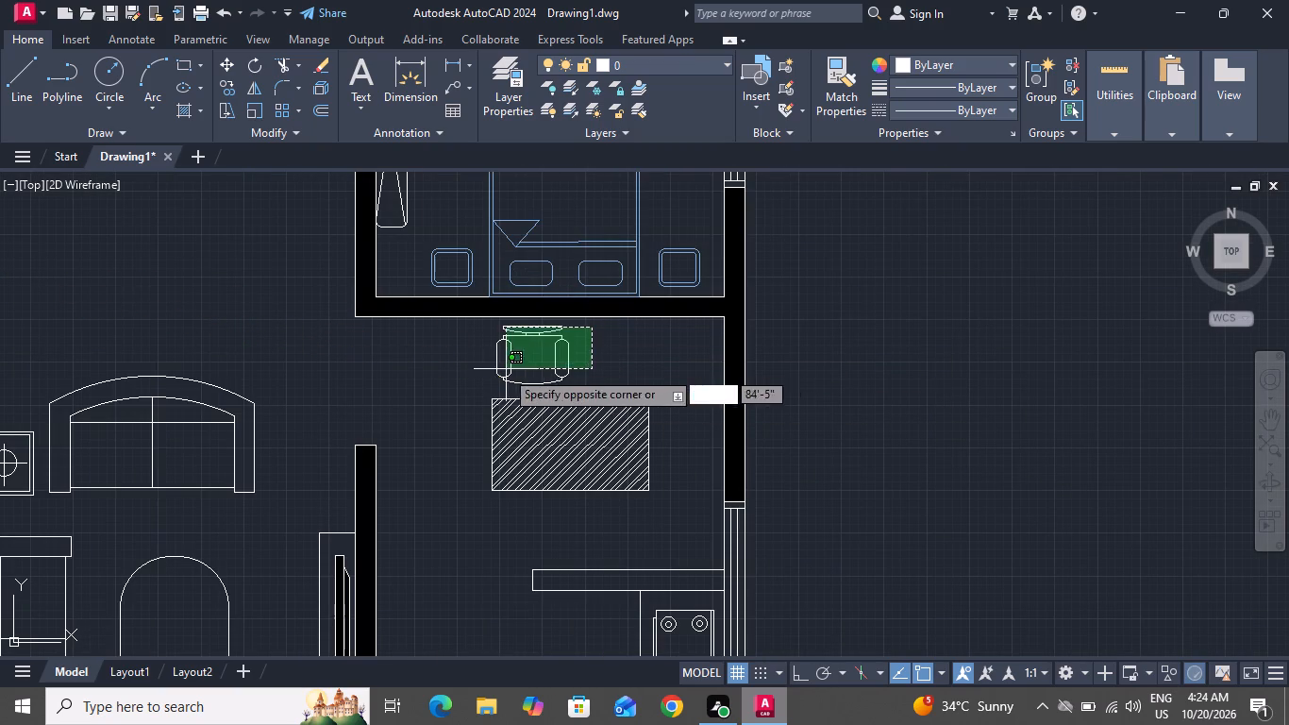
left_click(481, 386)
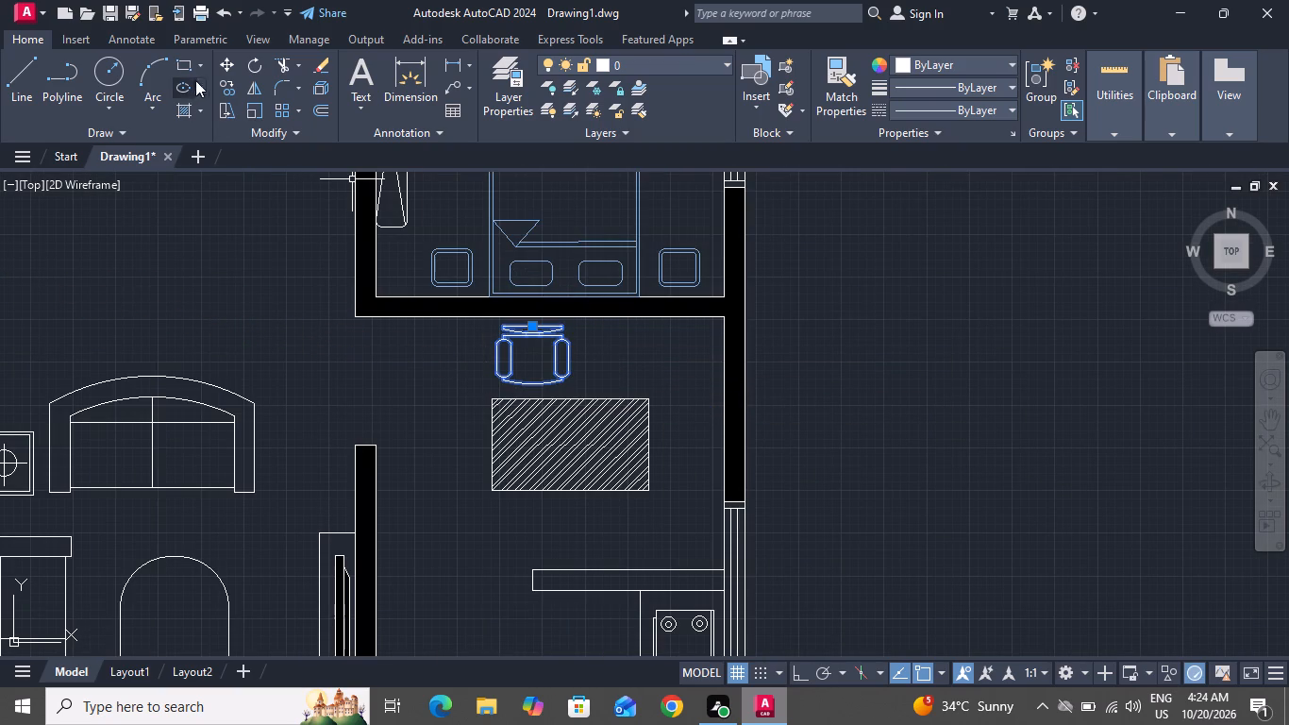
left_click(252, 117)
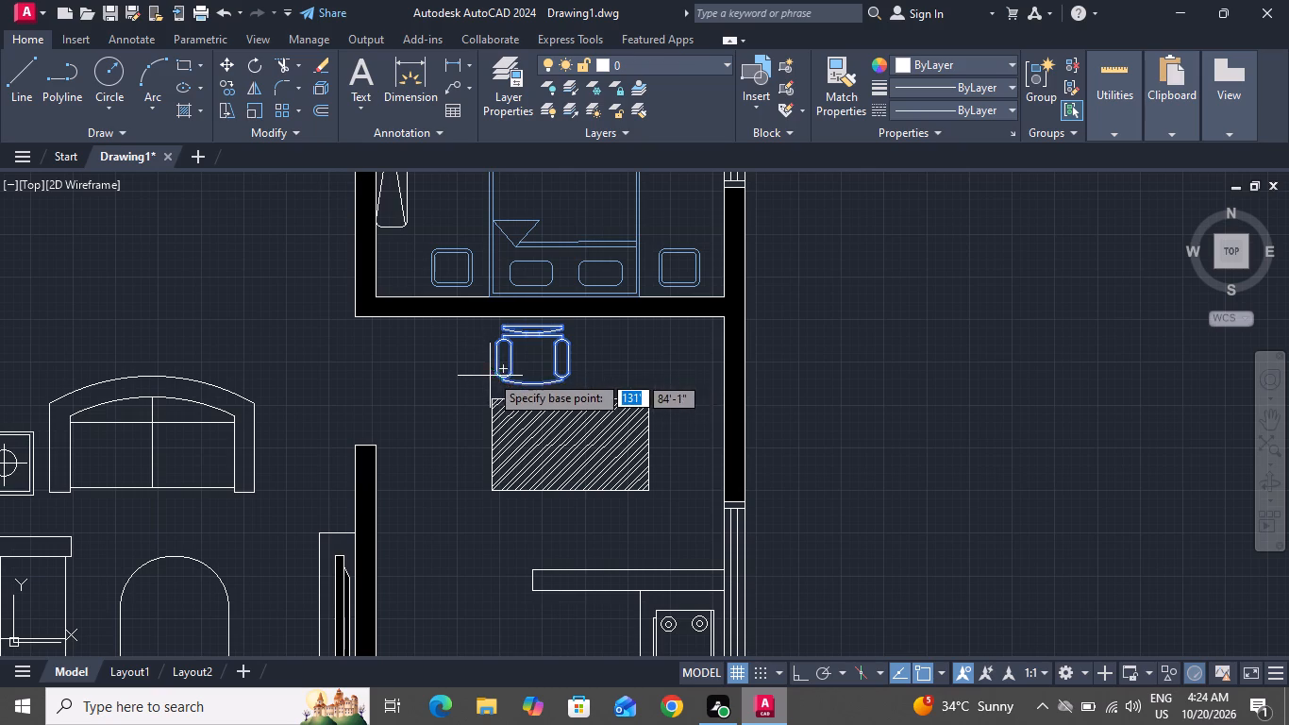
left_click(524, 358)
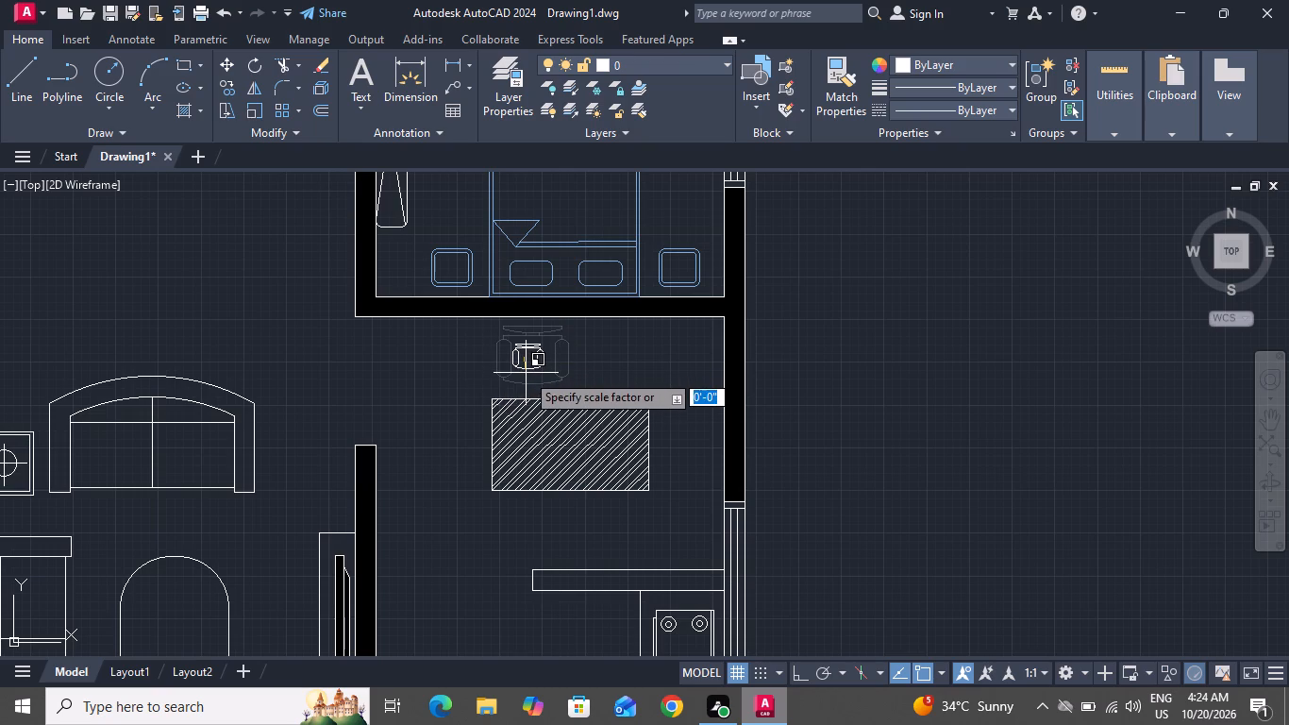
left_click(526, 373)
Move the reduced chair closer to the hatched table, just above the left half of its upper edge.
left_click(546, 331)
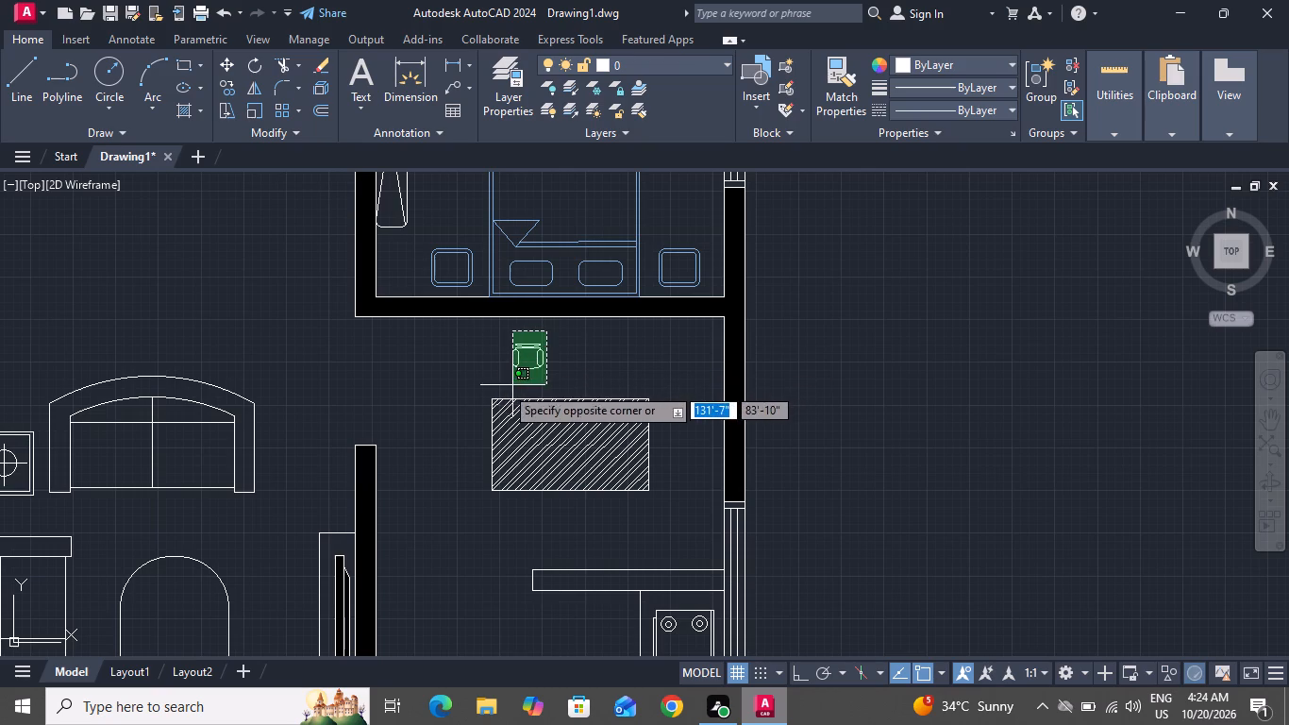
left_click(499, 385)
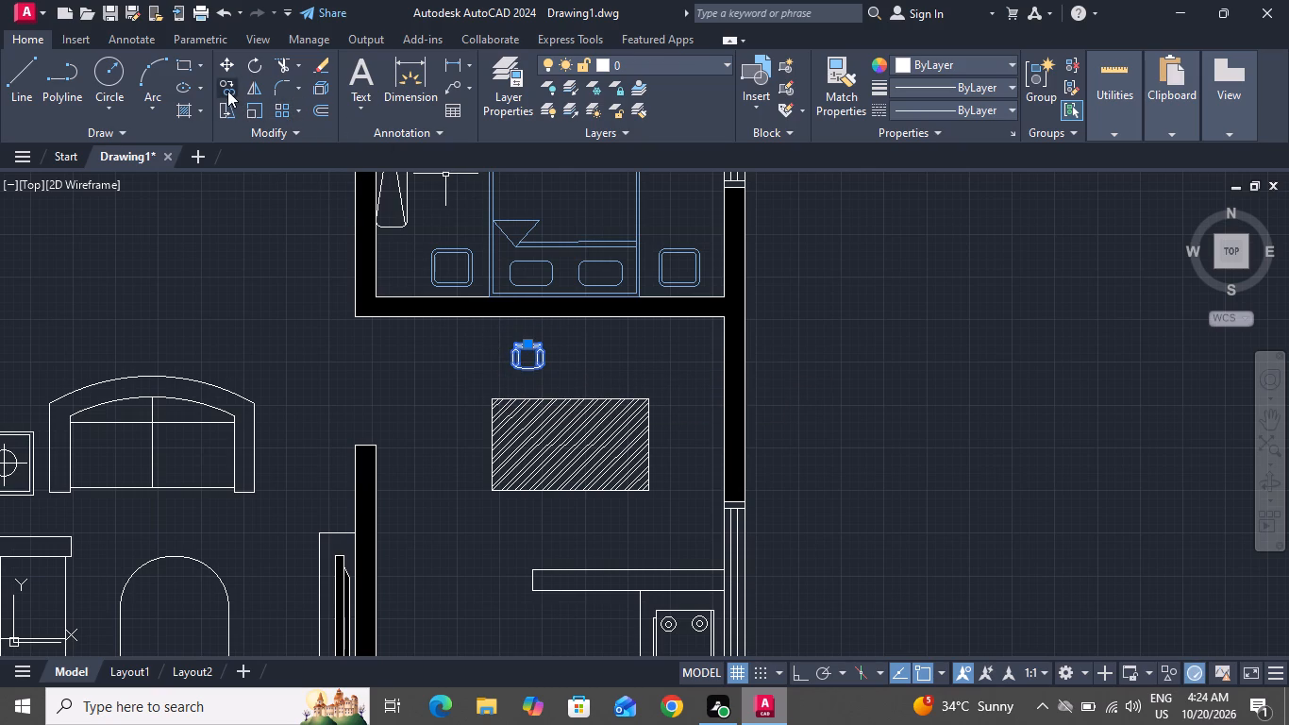
left_click(225, 63)
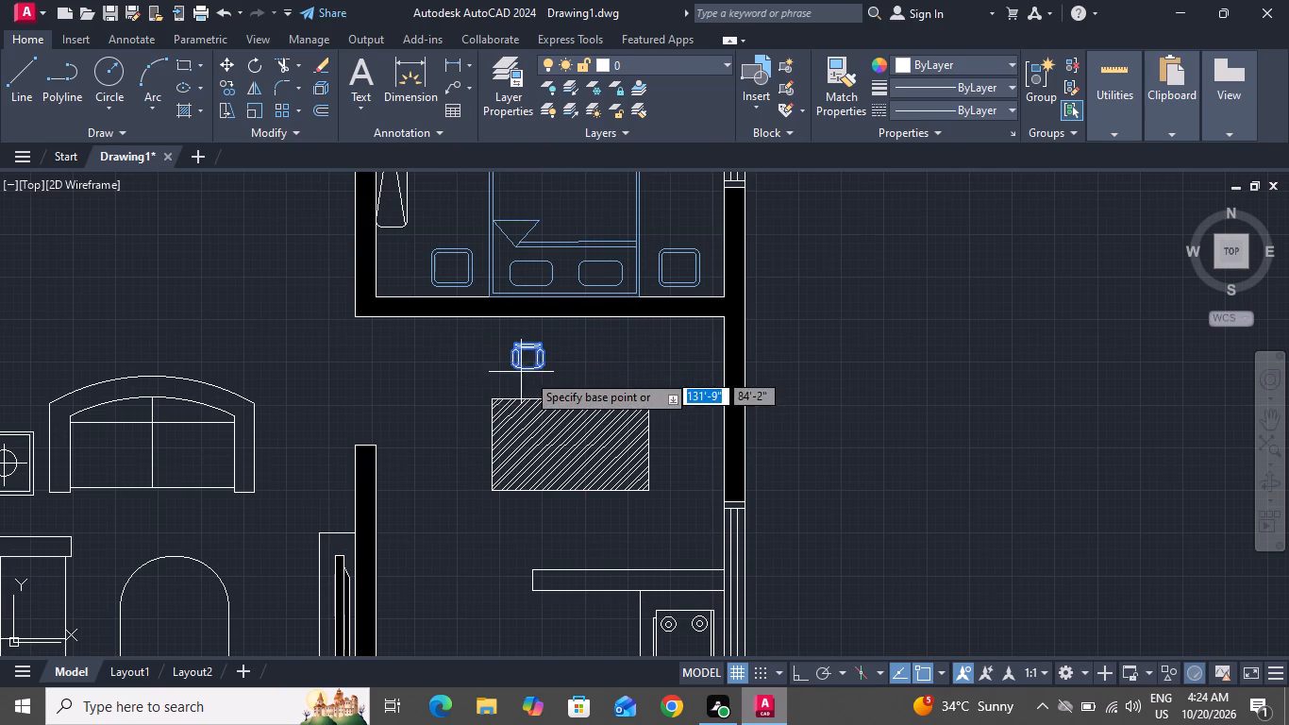
left_click(532, 372)
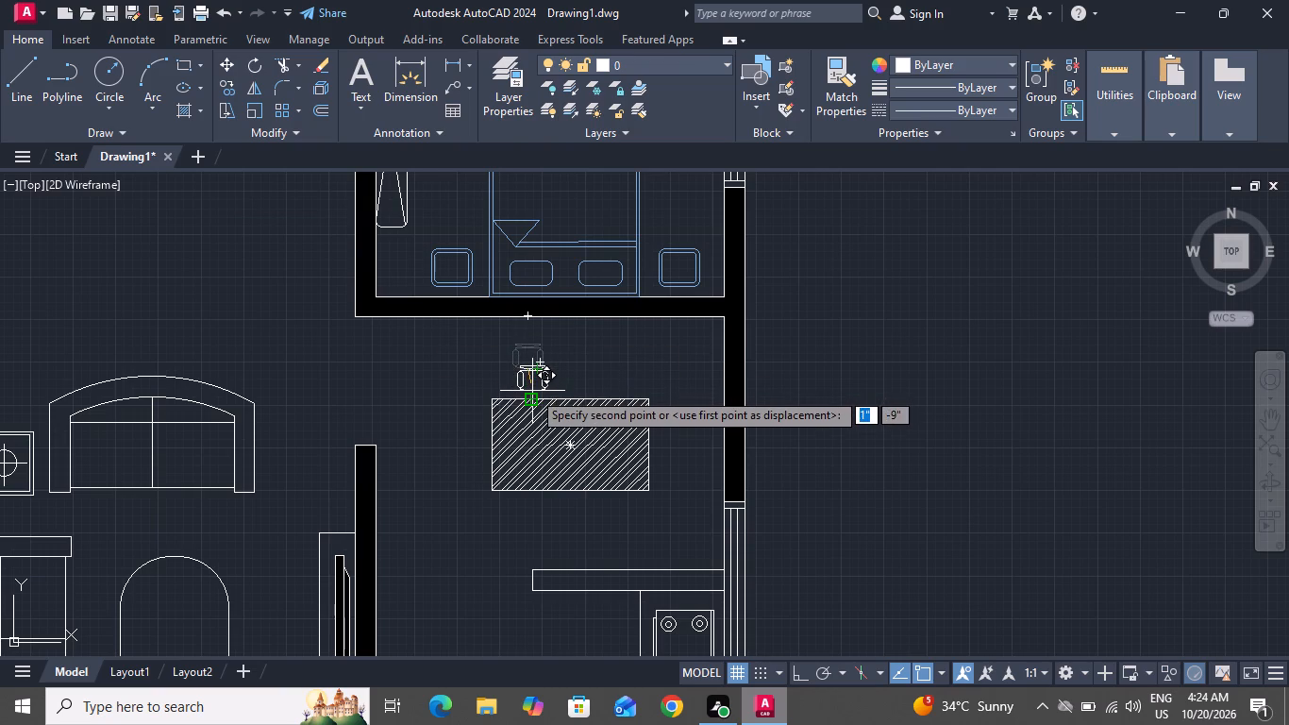
scroll(532, 391, "up", 2)
left_click(532, 391)
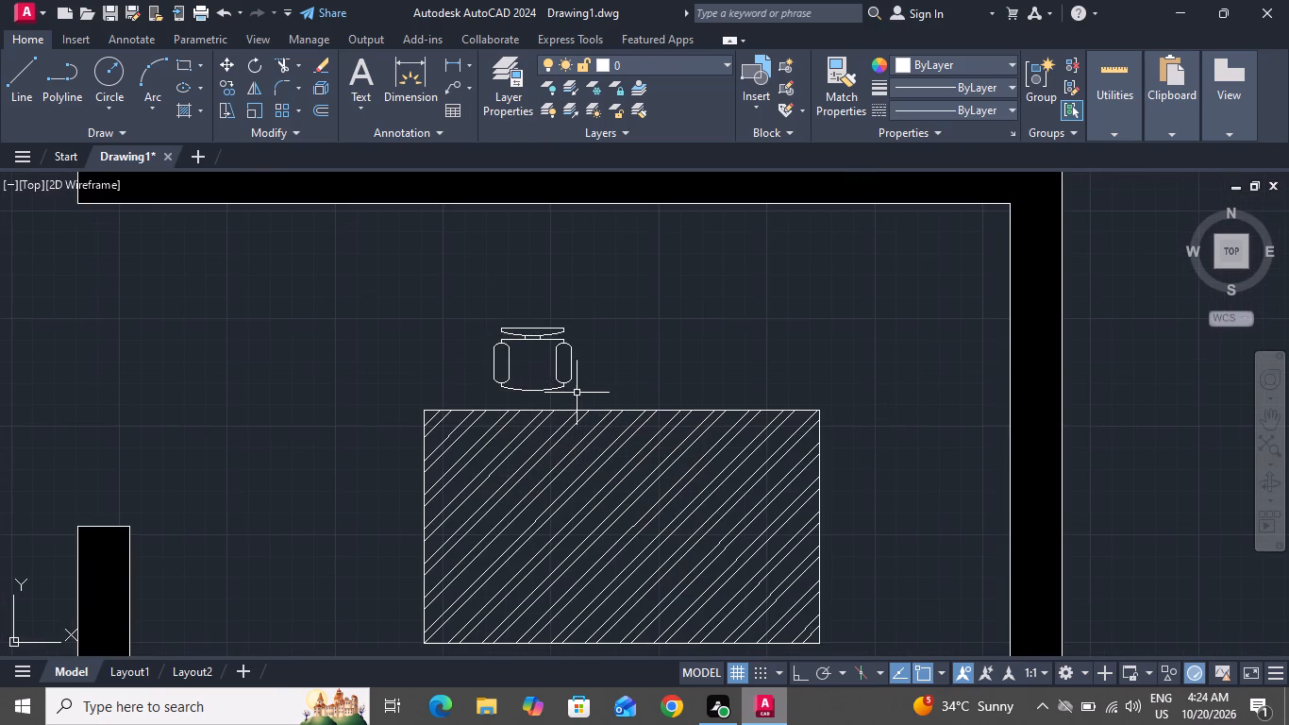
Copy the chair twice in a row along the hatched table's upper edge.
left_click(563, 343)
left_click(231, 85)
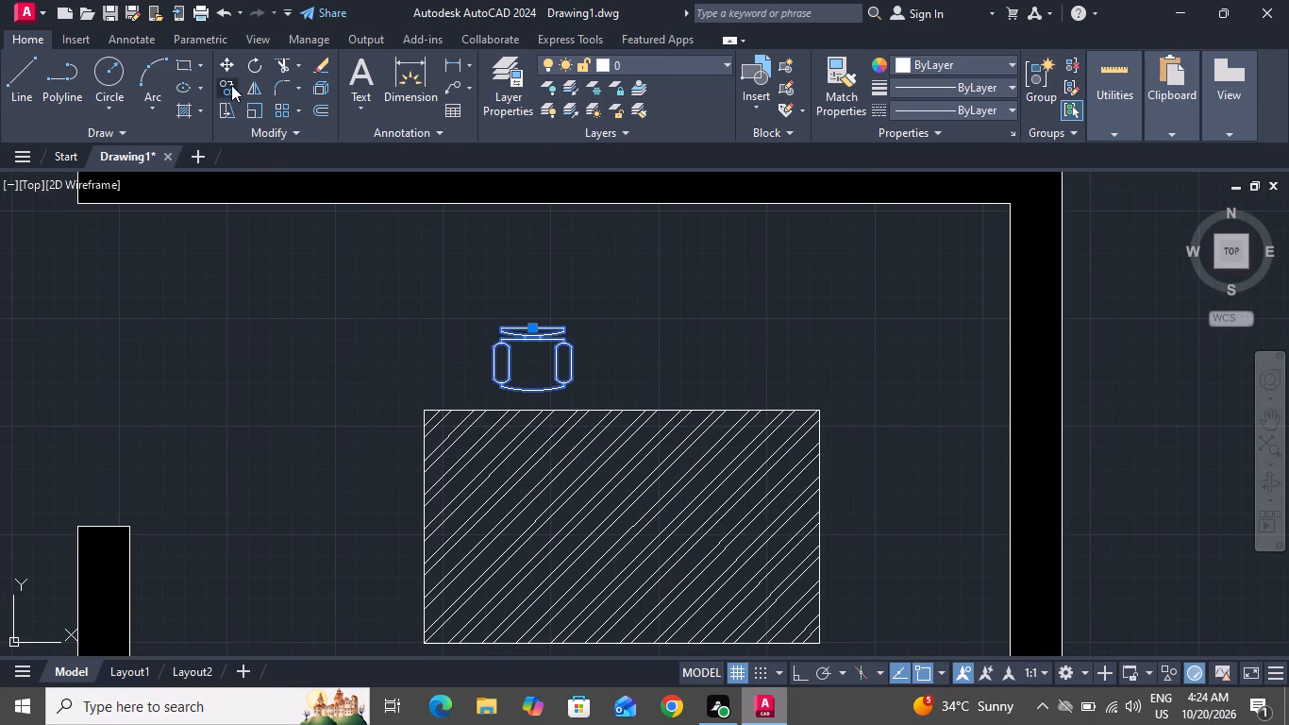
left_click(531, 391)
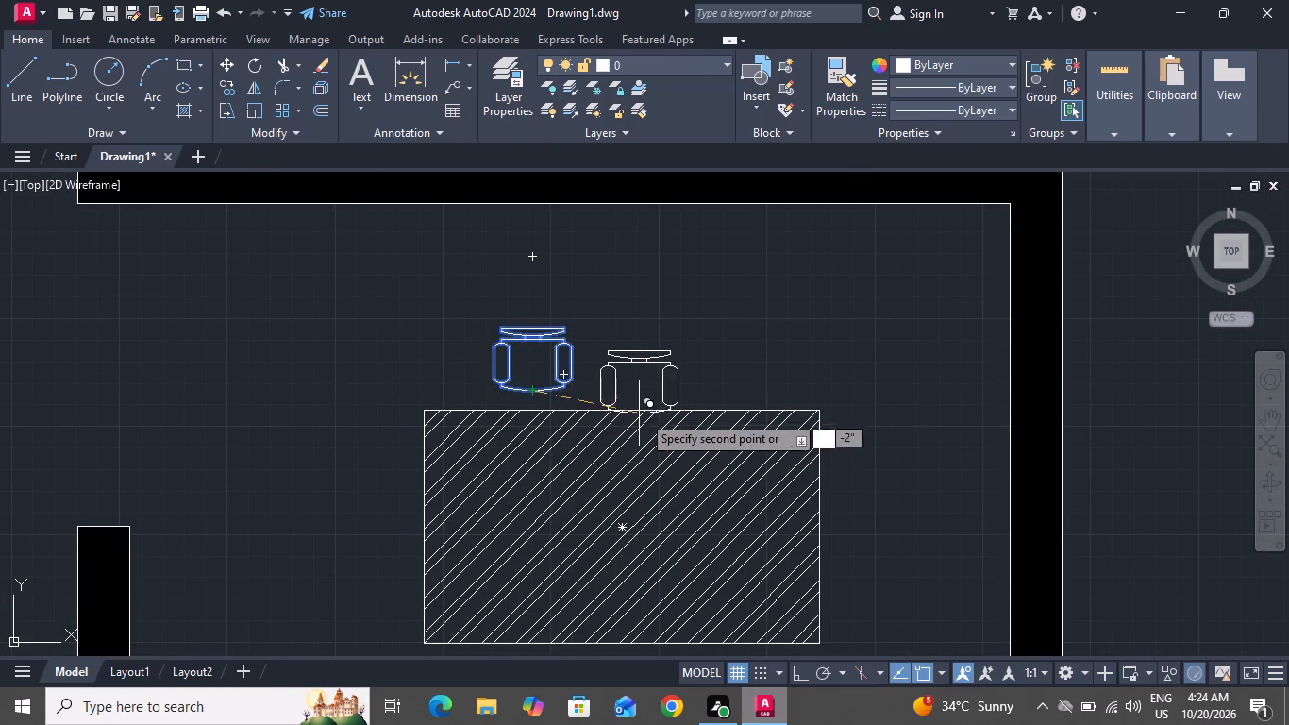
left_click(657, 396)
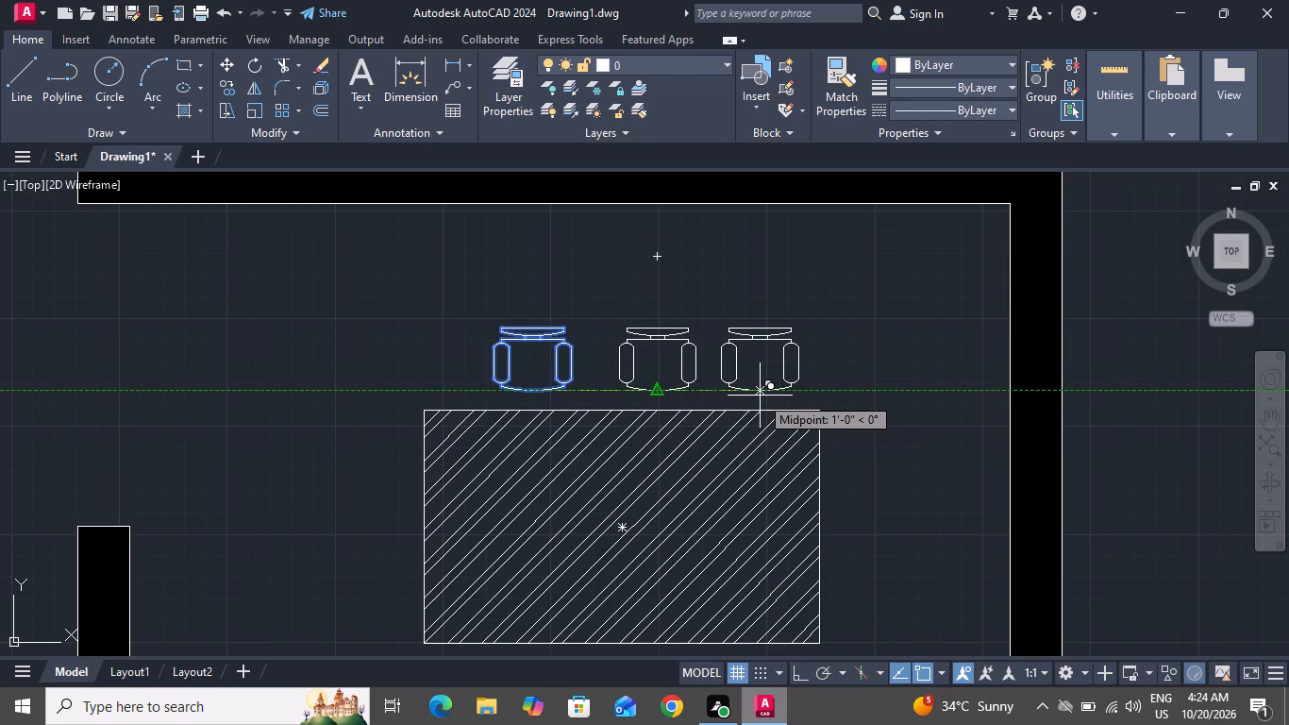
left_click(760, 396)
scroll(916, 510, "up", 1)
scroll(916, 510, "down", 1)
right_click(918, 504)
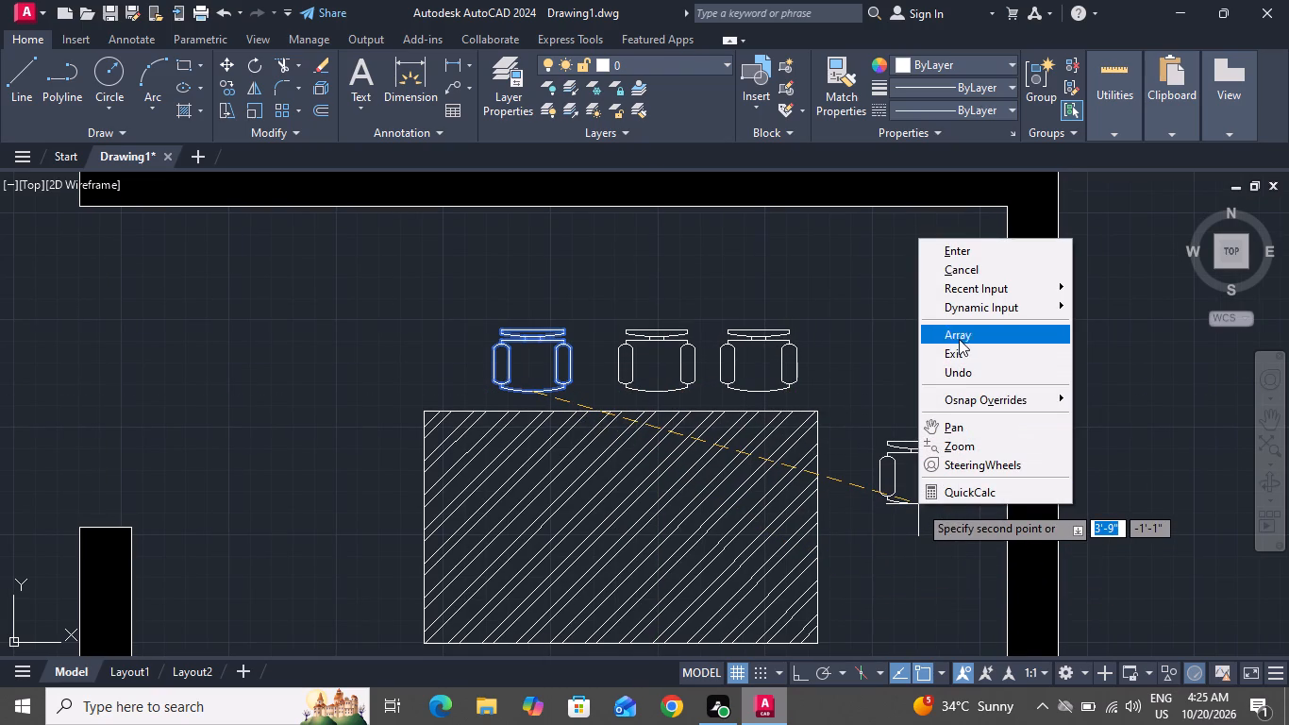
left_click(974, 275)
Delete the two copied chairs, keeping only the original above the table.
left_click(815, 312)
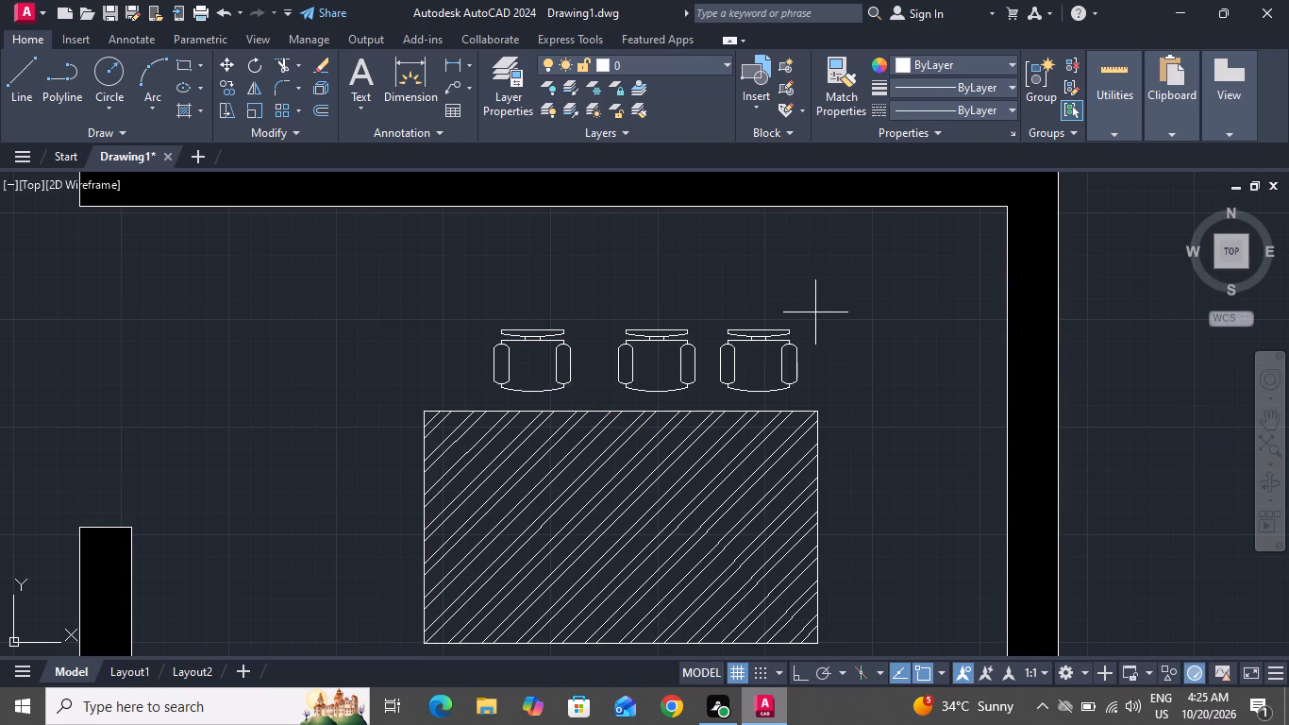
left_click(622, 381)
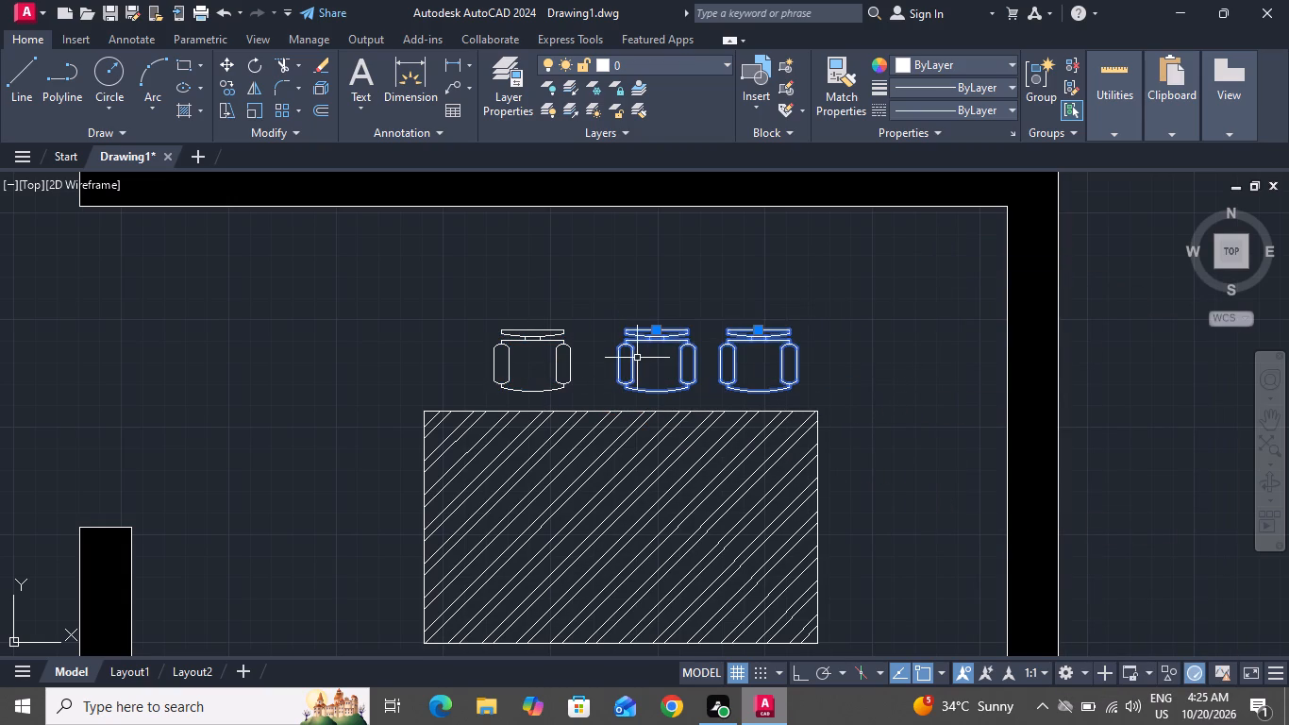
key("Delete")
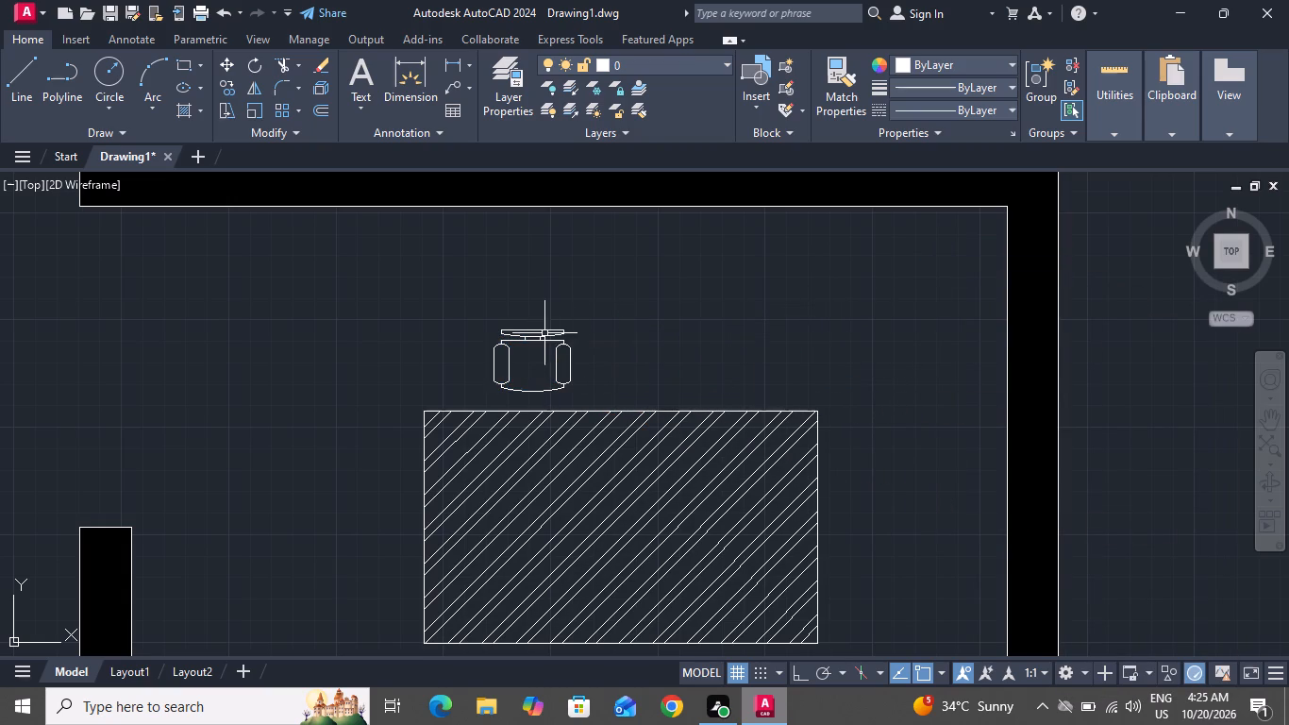
Scale the remaining chair up about its seat centre so its front reaches the table's upper edge.
left_click(542, 332)
left_click(250, 112)
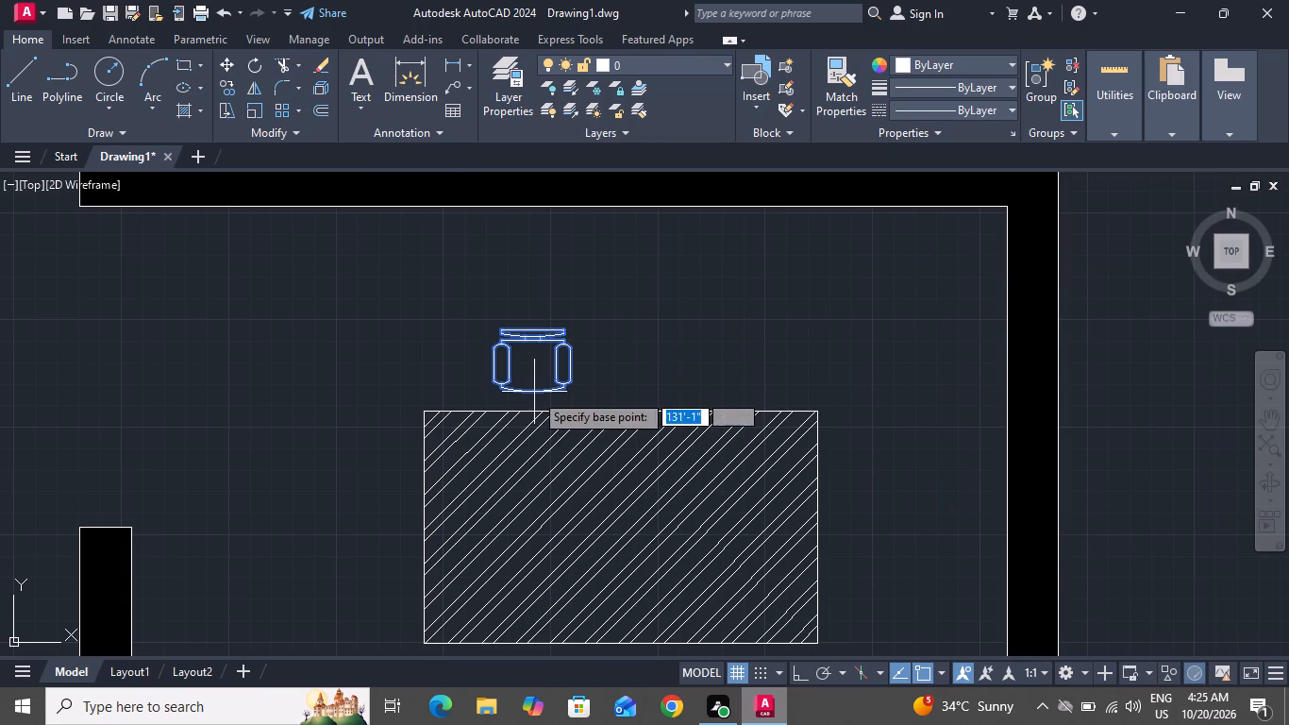
left_click(537, 362)
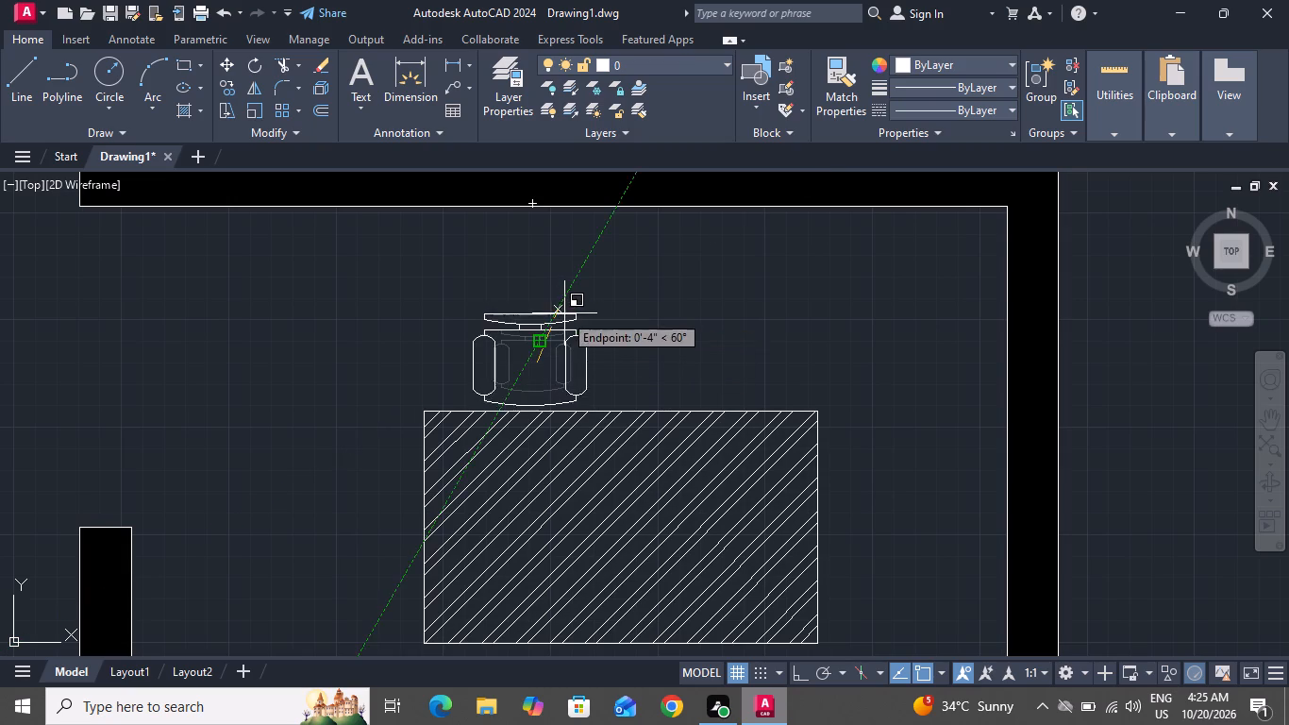
left_click(569, 310)
Copy the chair about 1'-11" along the hatched table's upper edge, over the right half of that edge.
left_click(587, 357)
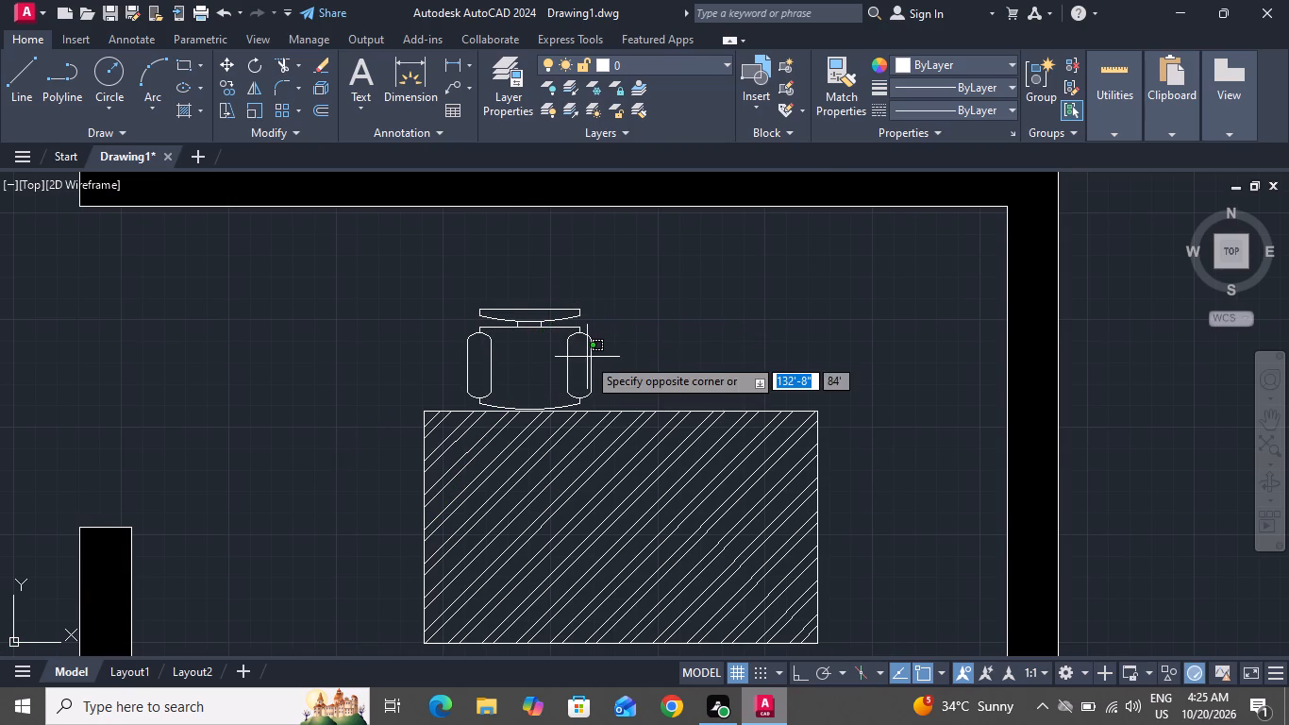
left_click(548, 346)
left_click(226, 80)
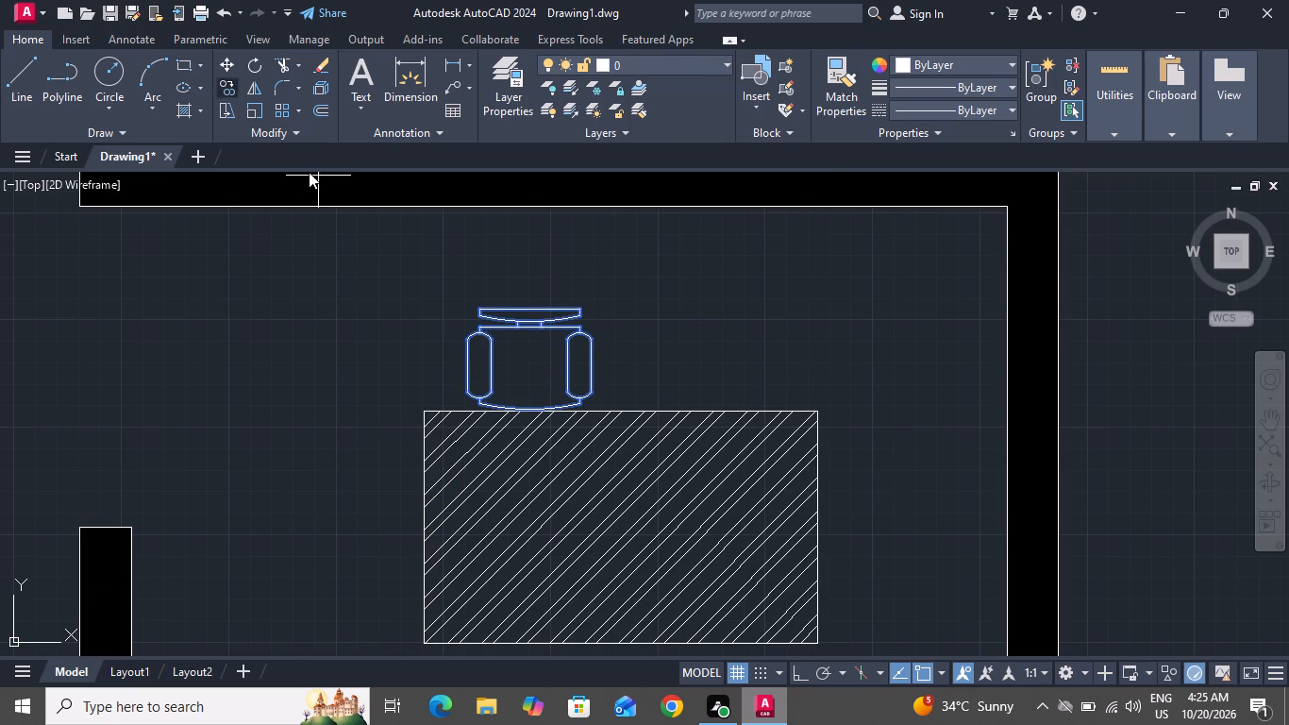
left_click(525, 411)
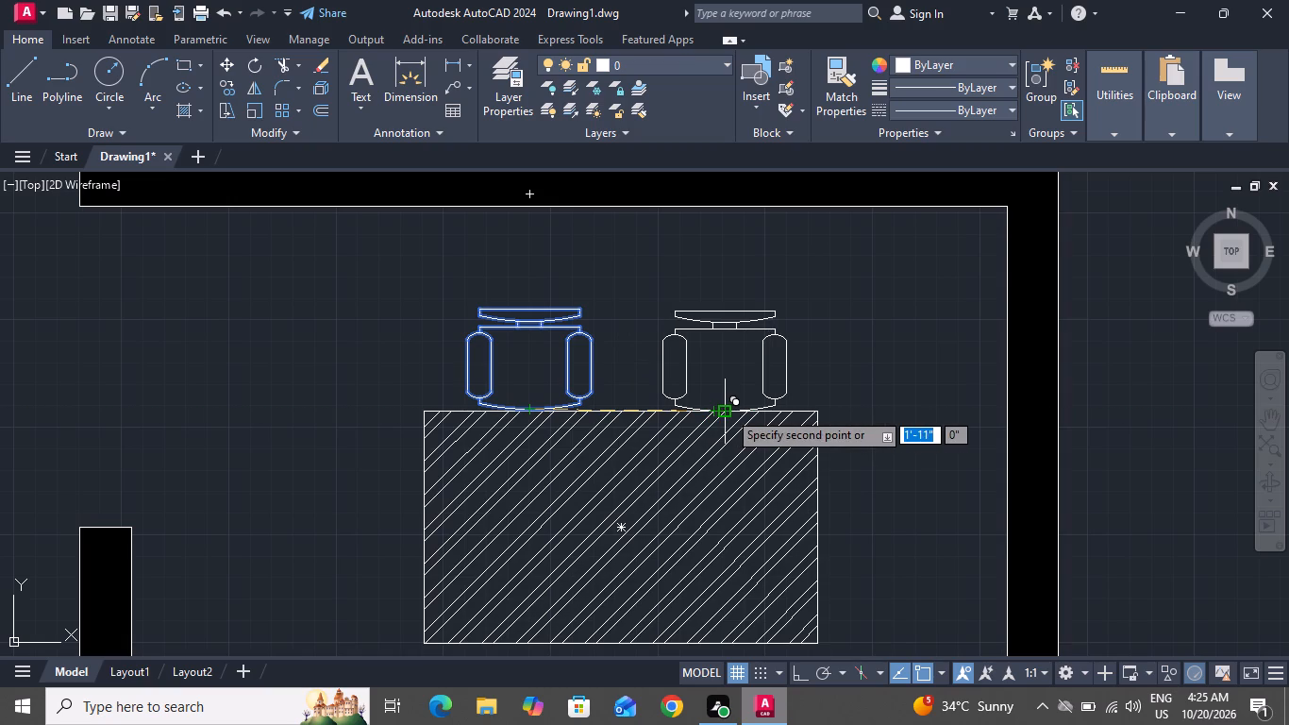
left_click(728, 411)
Place another copy of the chair in the open floor below and left of the hatched table, then end the copying.
scroll(728, 411, "down", 1)
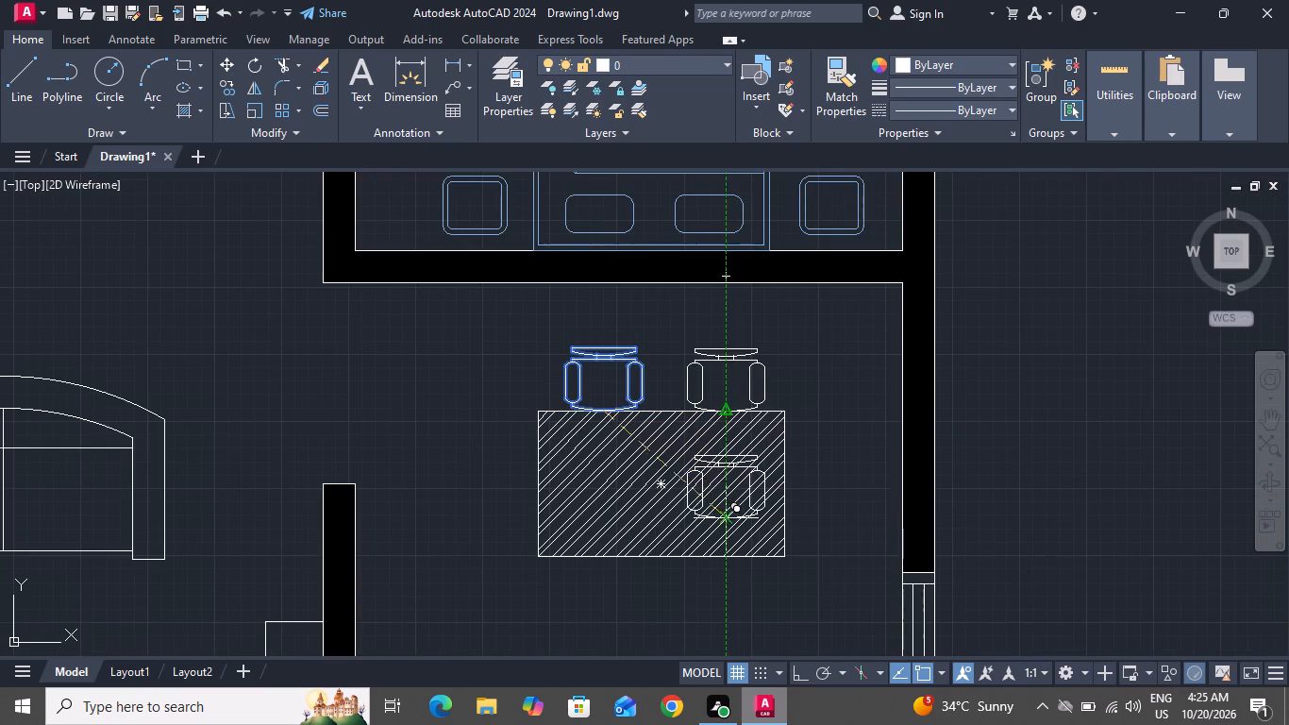
scroll(743, 515, "up", 1)
scroll(743, 515, "down", 1)
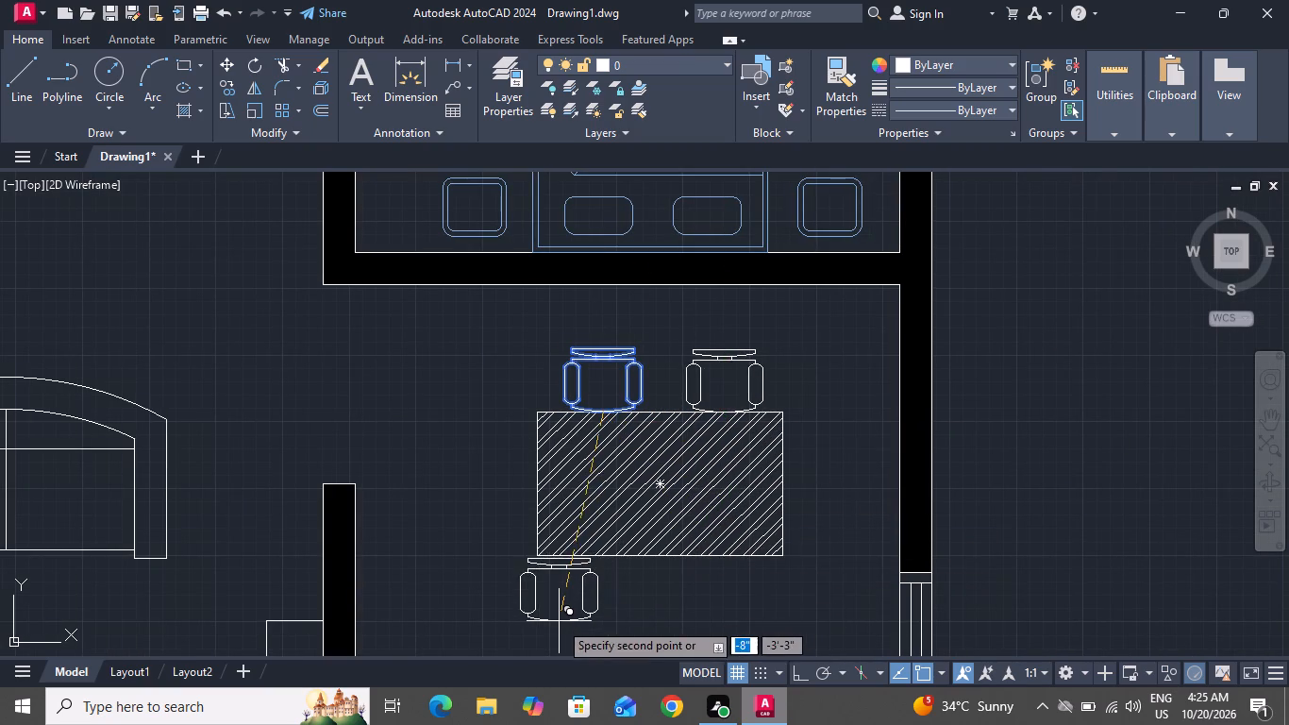
scroll(559, 621, "up", 1)
scroll(586, 600, "down", 2)
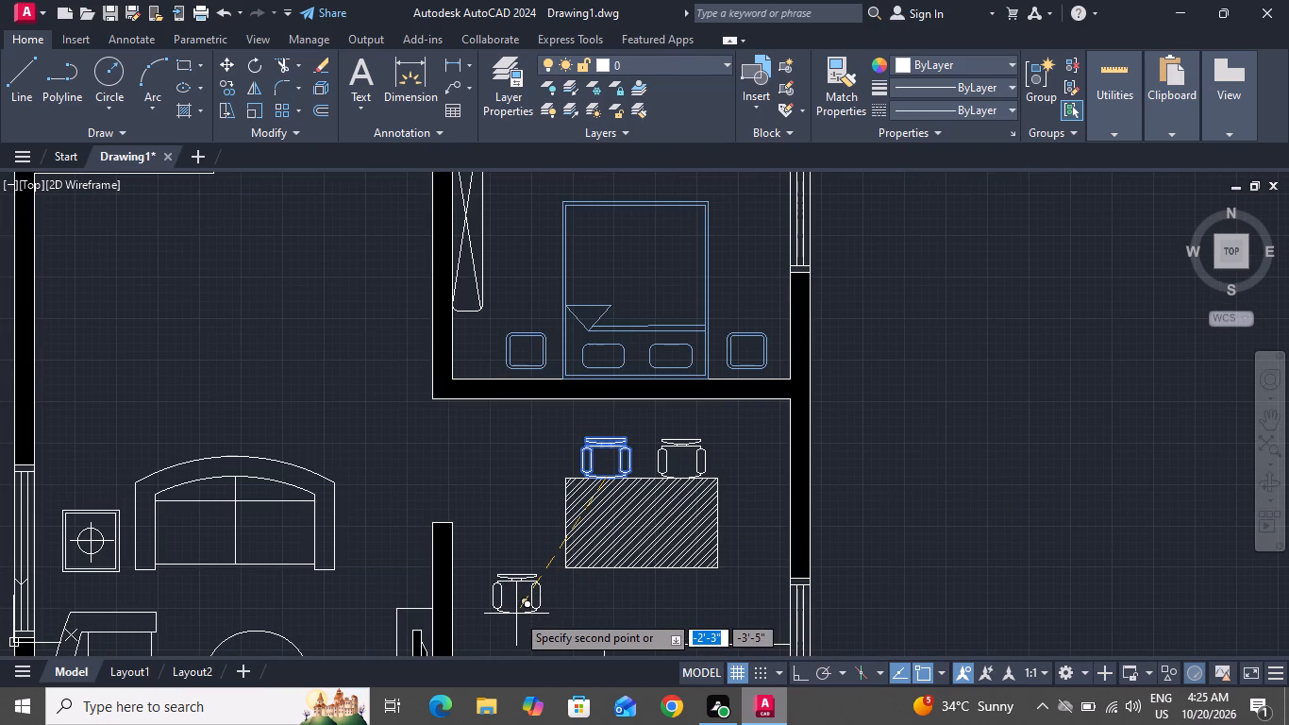
scroll(516, 614, "up", 2)
left_click(516, 614)
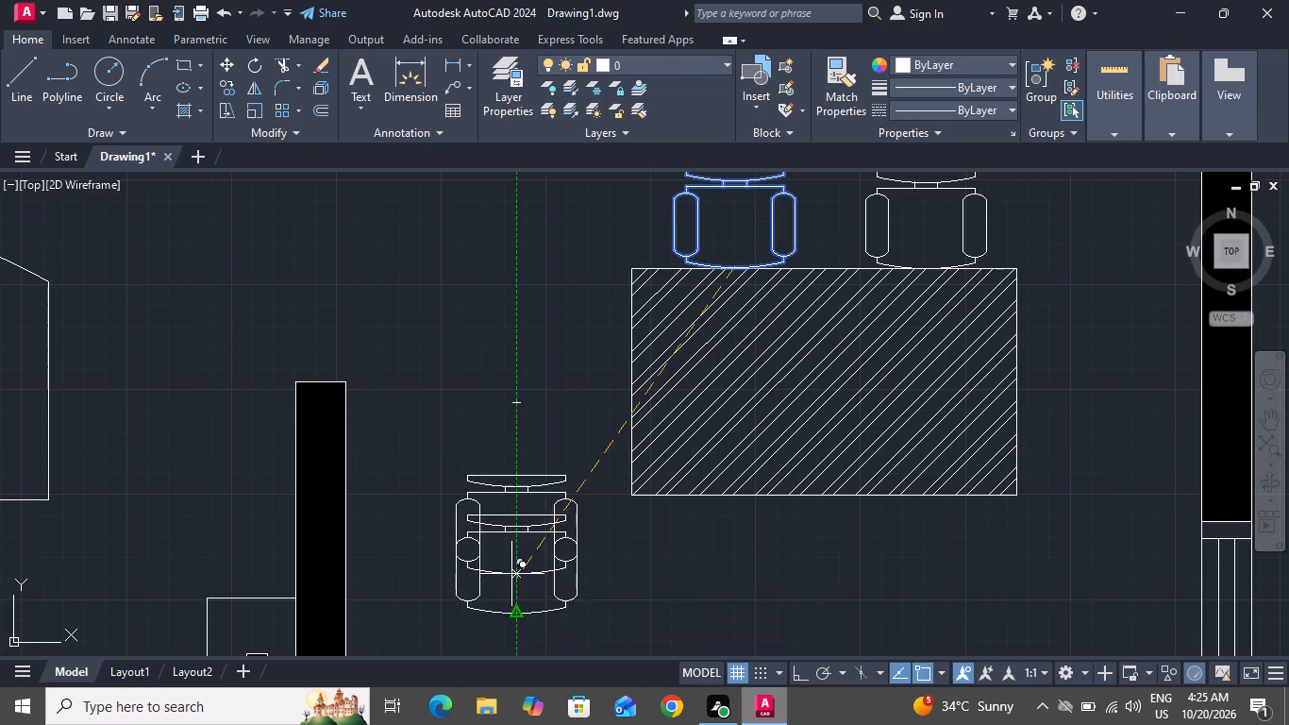
scroll(511, 572, "up", 1)
right_click(511, 572)
left_click(566, 341)
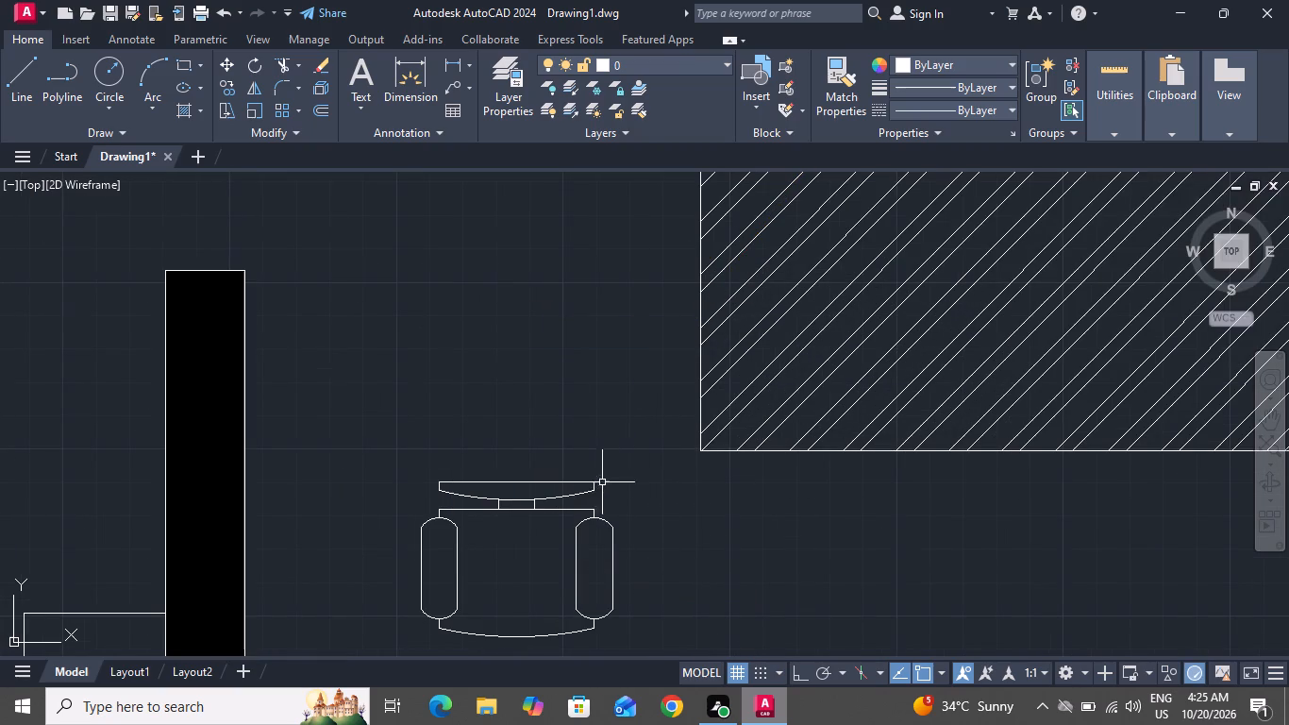
Rotate the loose chair below-left of the table by 270° with Ortho on, so its backrest points right.
left_click(611, 469)
left_click(408, 635)
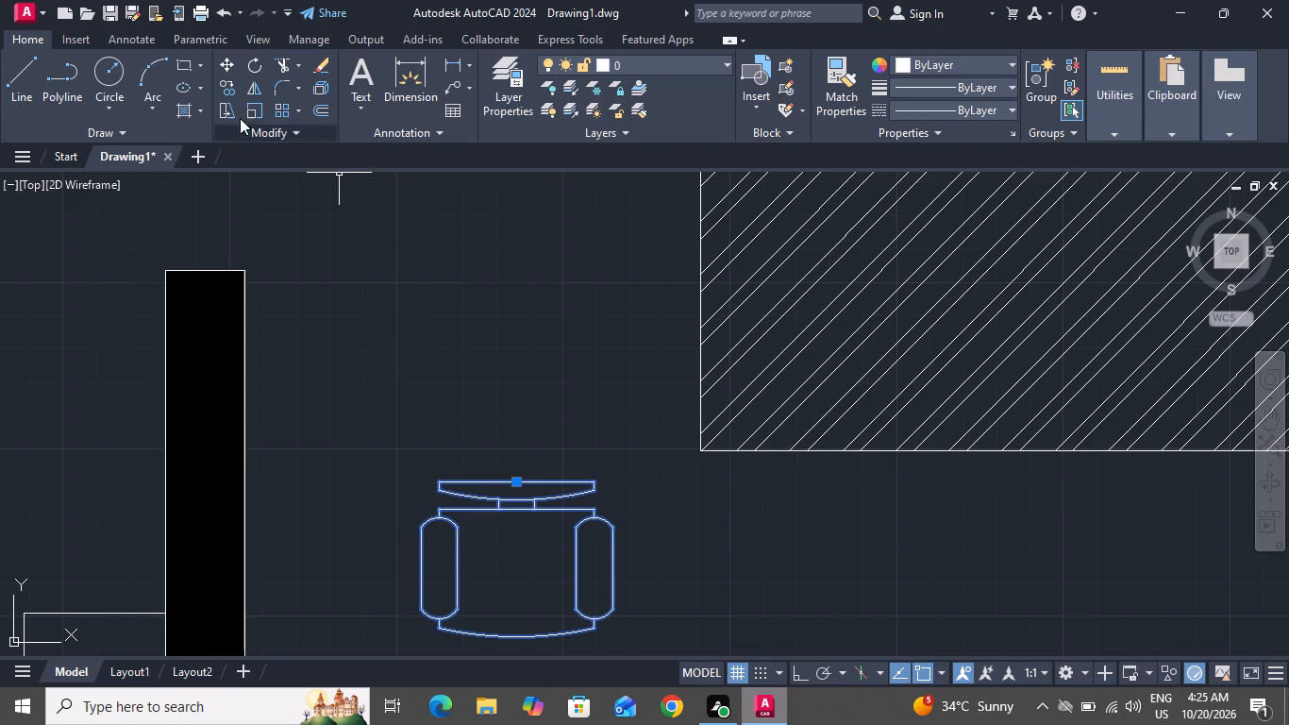
left_click(245, 65)
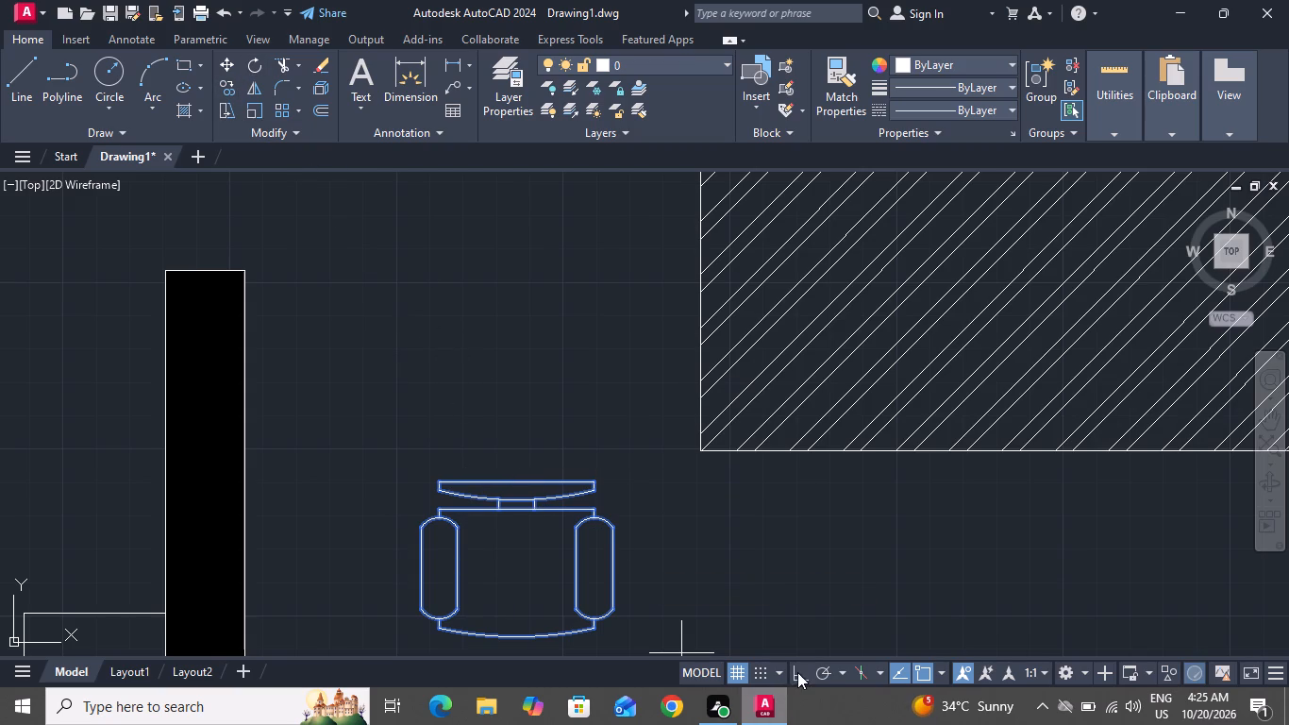
left_click(797, 672)
left_click(599, 472)
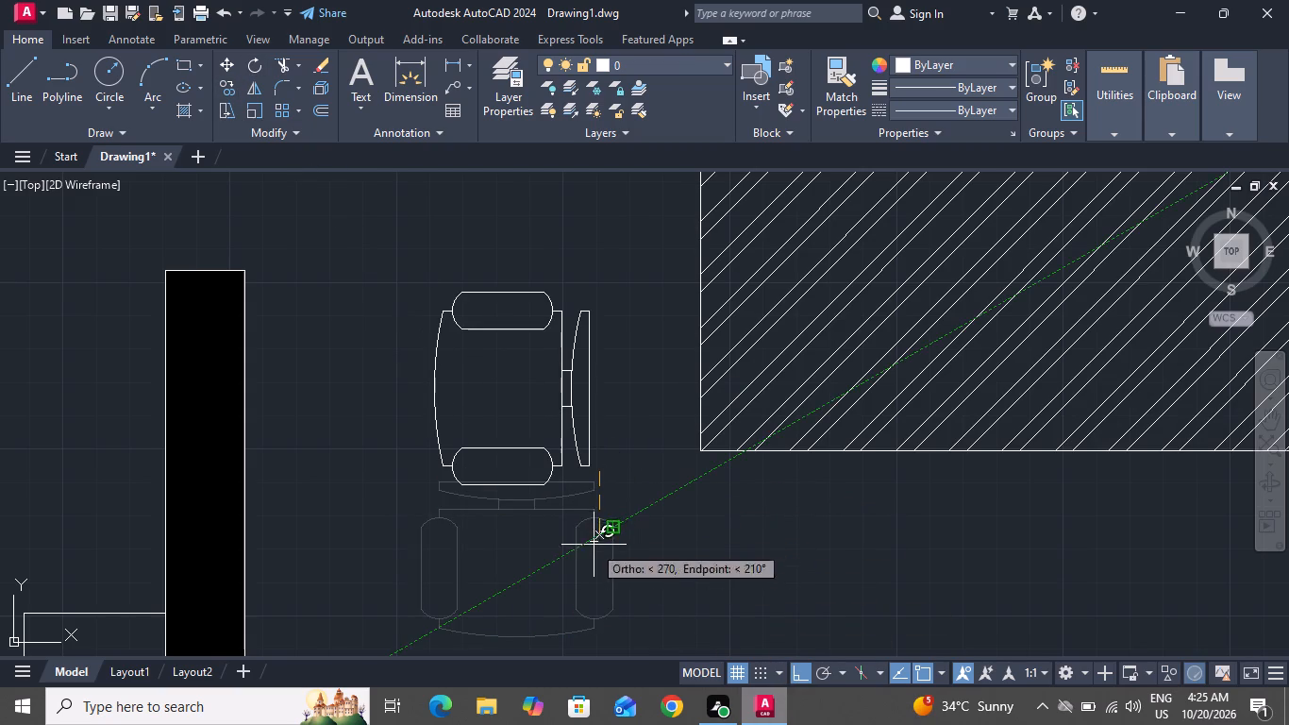
left_click(552, 557)
Move the rotated chair freely to the hatched table's right edge, with its seat front touching the table.
left_click(611, 288)
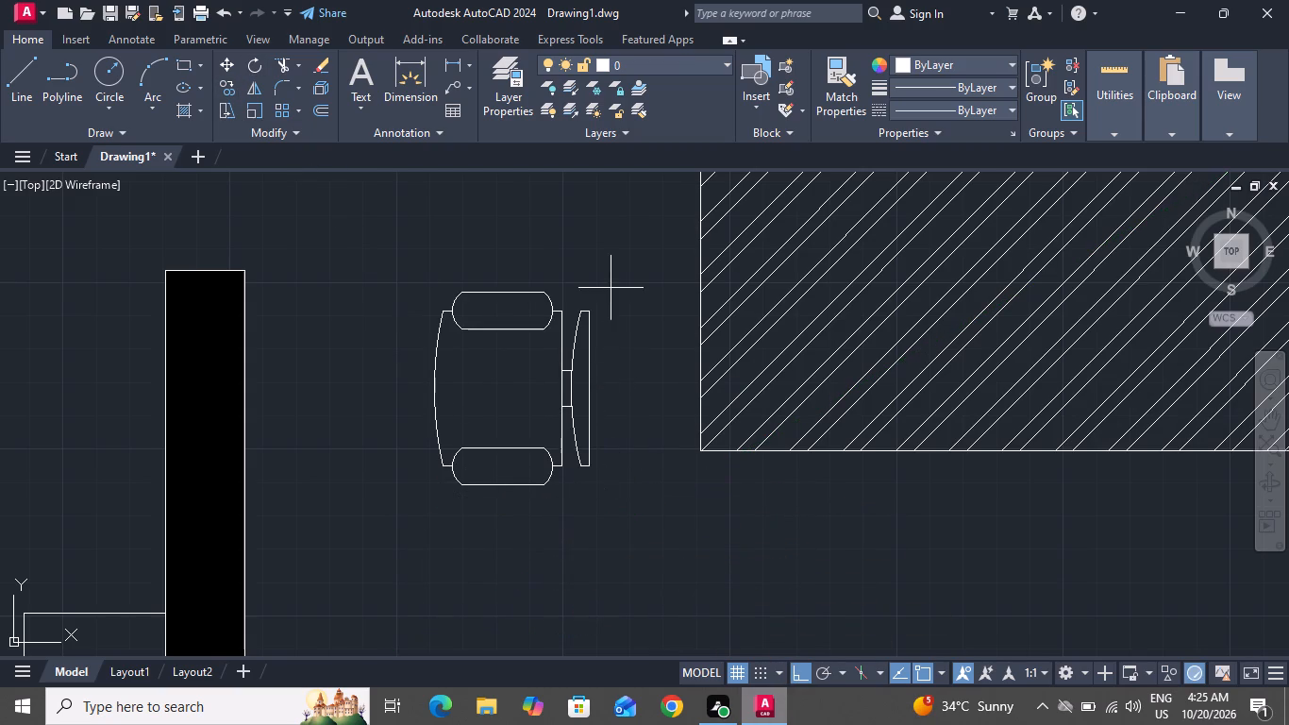
left_click(421, 501)
left_click(226, 66)
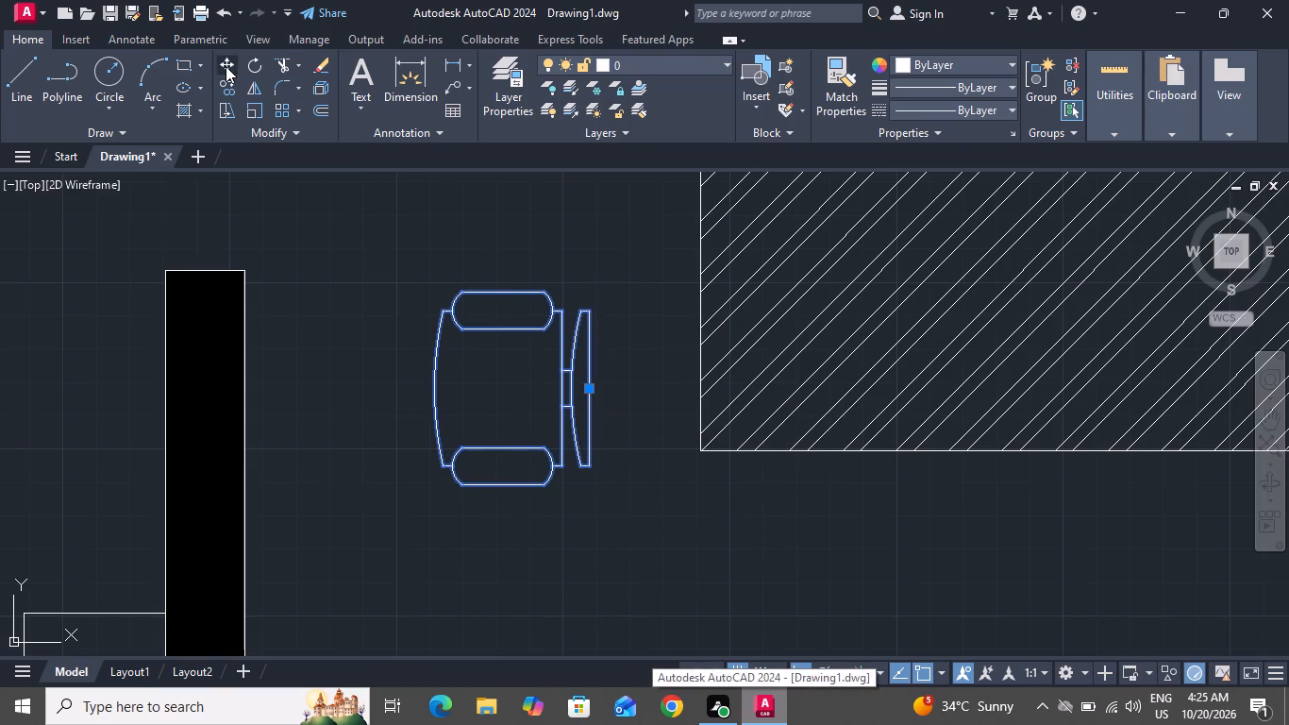
left_click(804, 672)
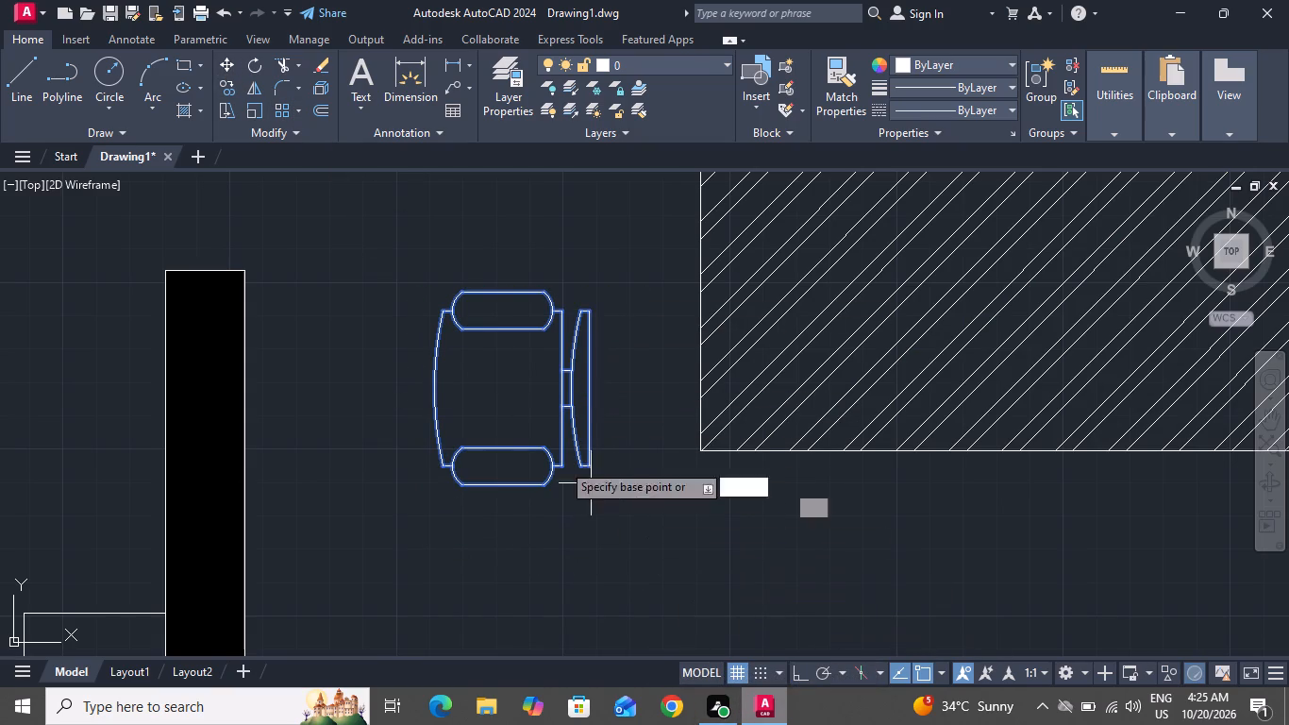
left_click(441, 385)
scroll(518, 597, "down", 3)
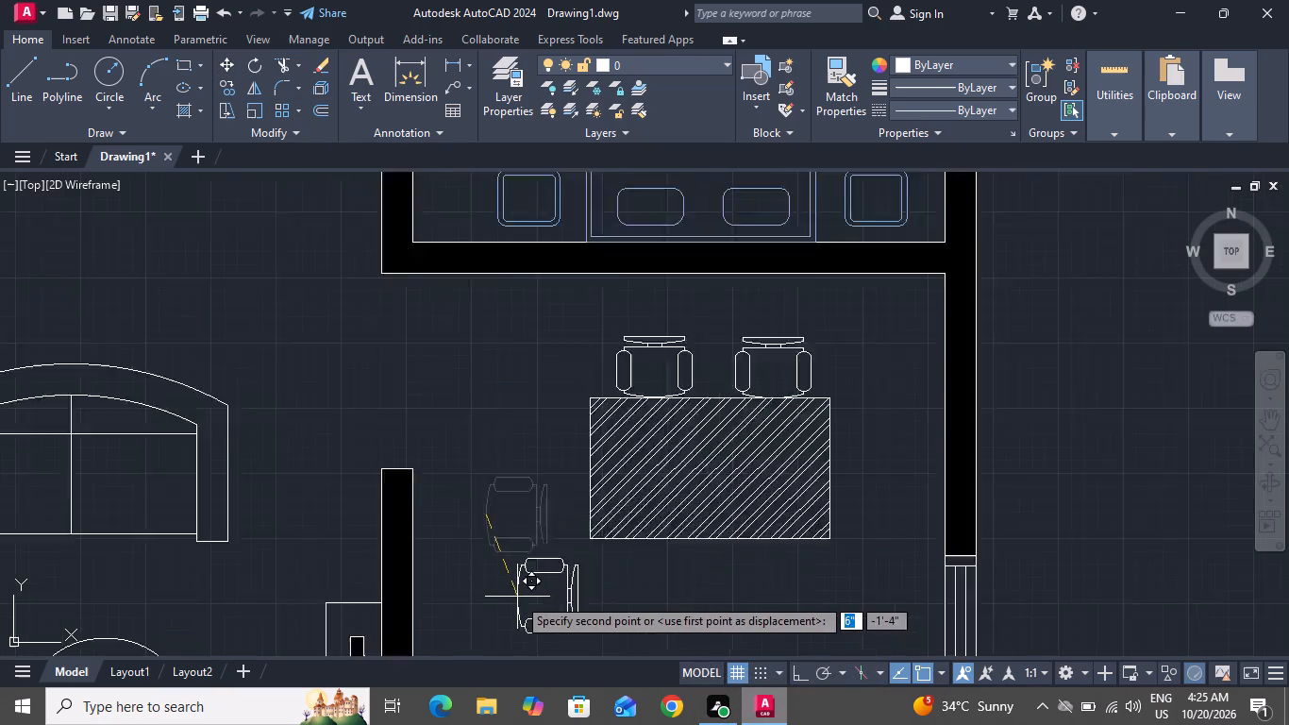
scroll(711, 498, "up", 3)
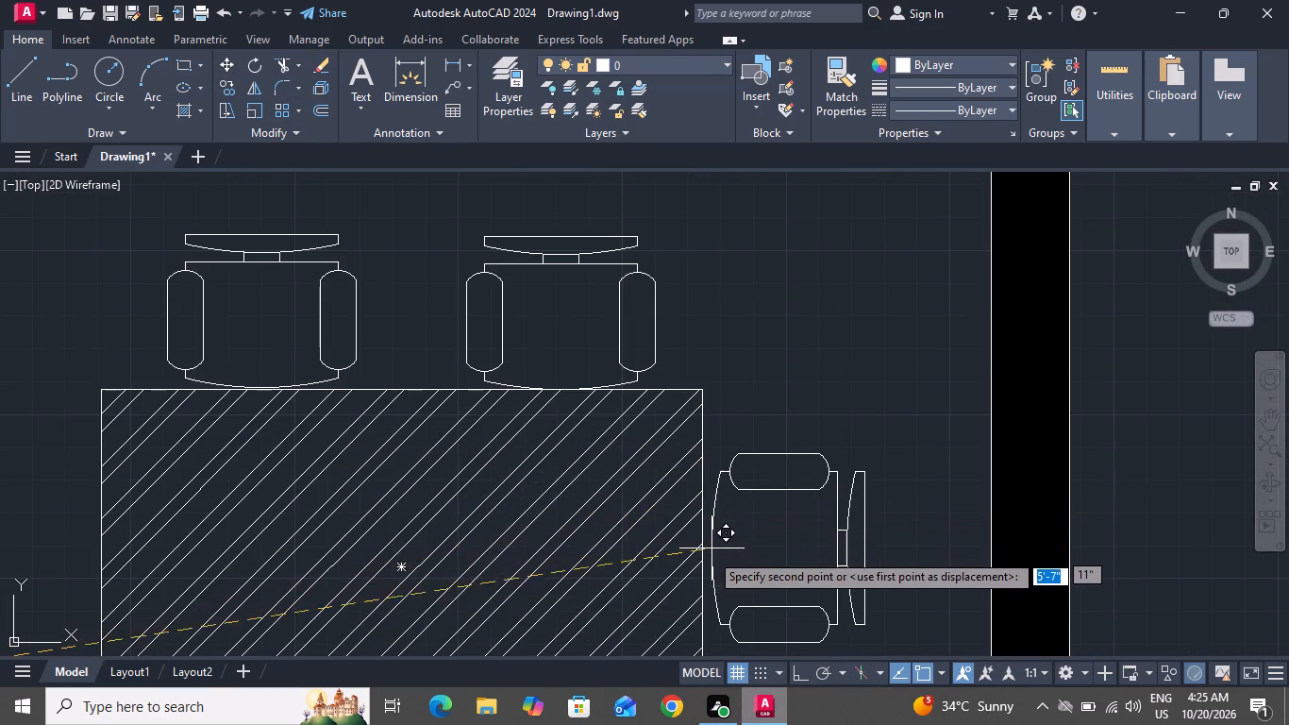
left_click(708, 555)
scroll(806, 560, "down", 2)
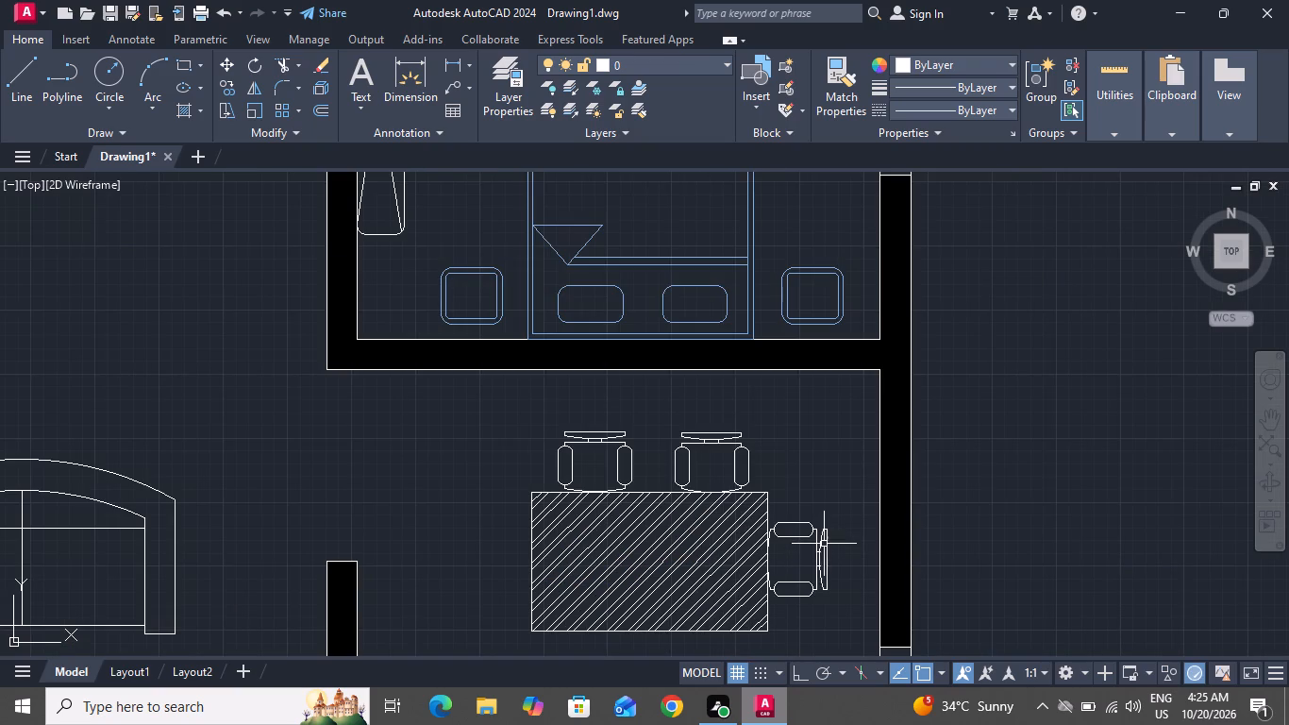
Copy the right-hand chair once into the open floor left of the hatched table.
left_click(824, 544)
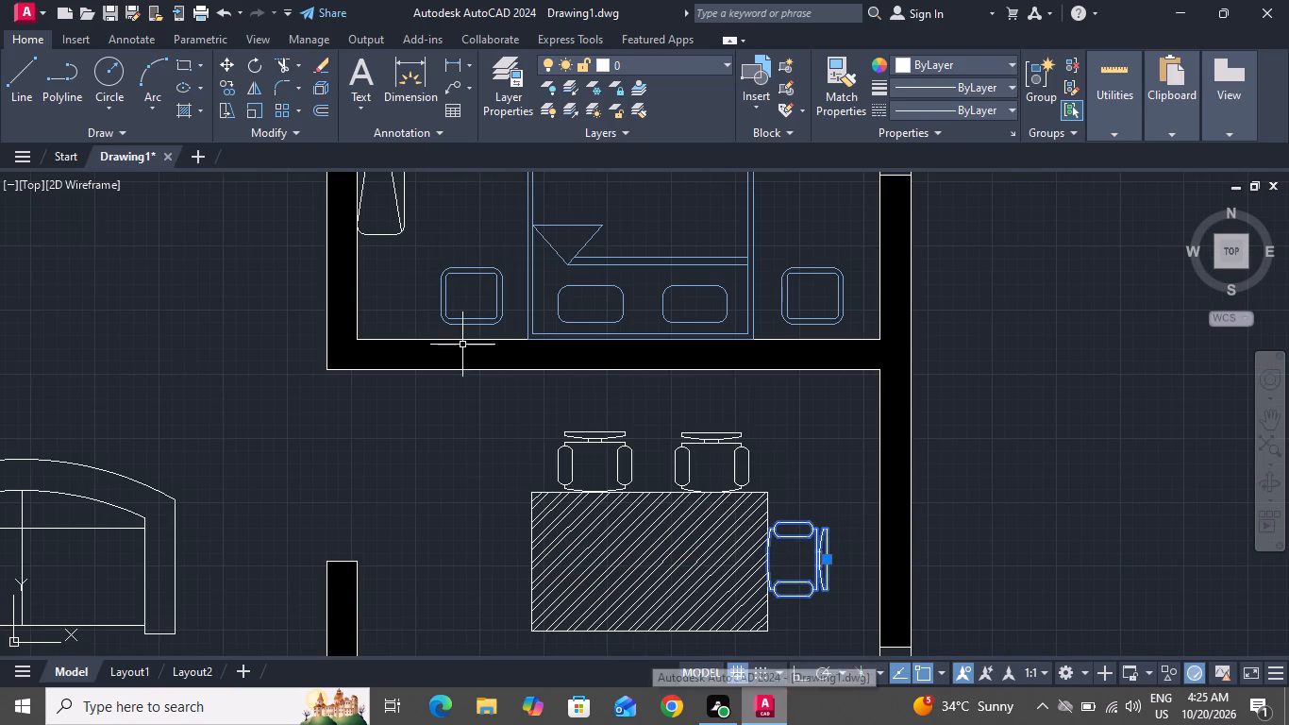
left_click(235, 93)
left_click(776, 566)
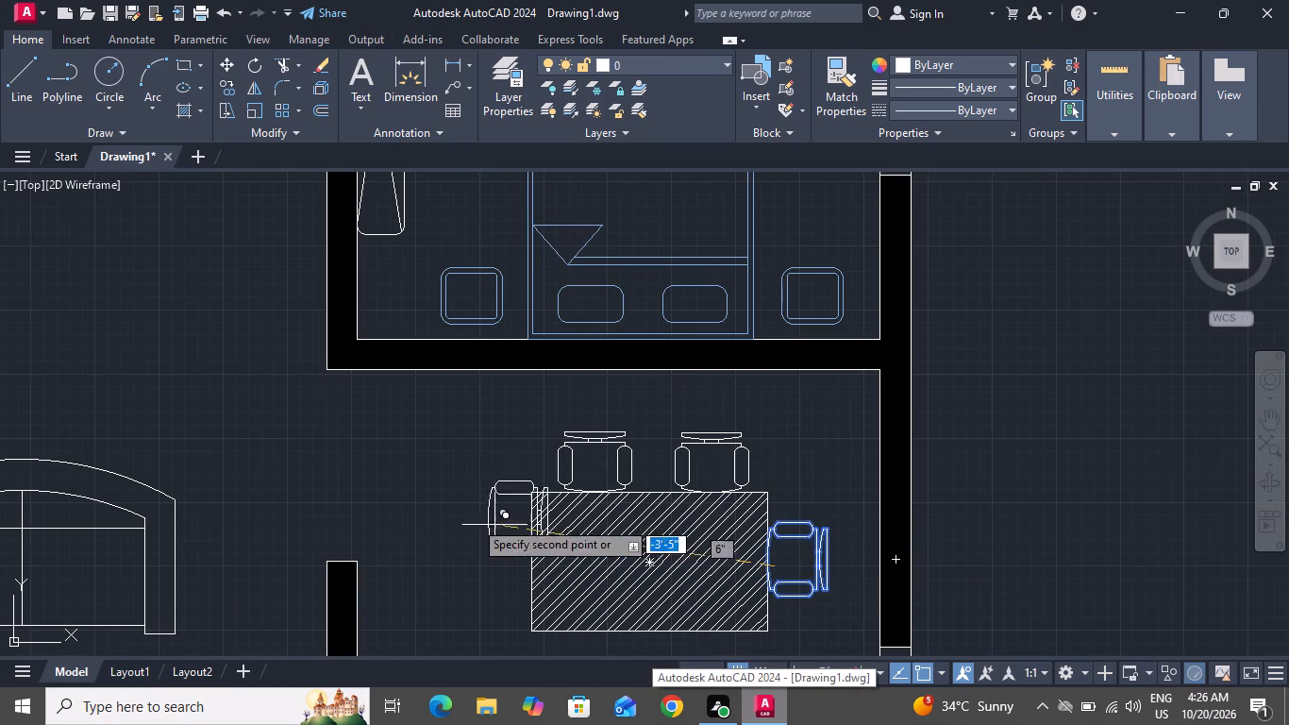
left_click(430, 516)
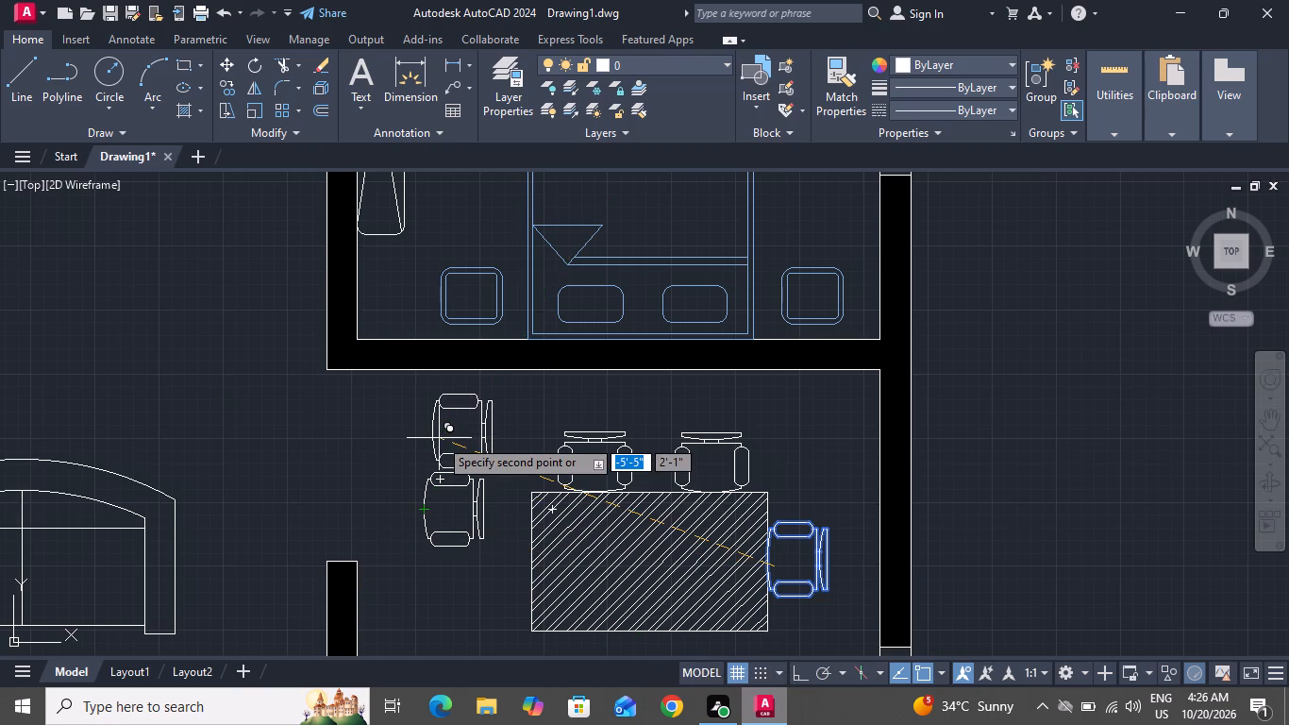
right_click(439, 438)
left_click(515, 202)
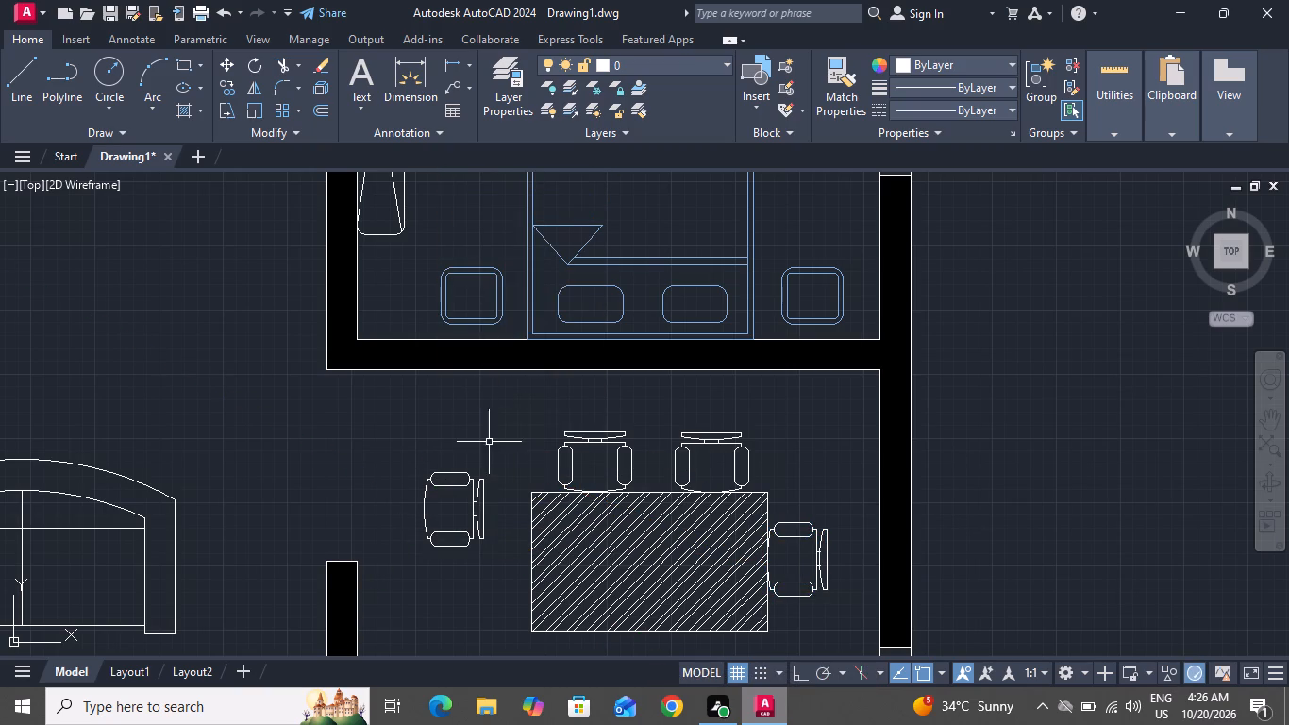
Rotate the copied chair left of the table by 180° with Ortho on, so it faces right.
left_click(501, 447)
left_click(417, 568)
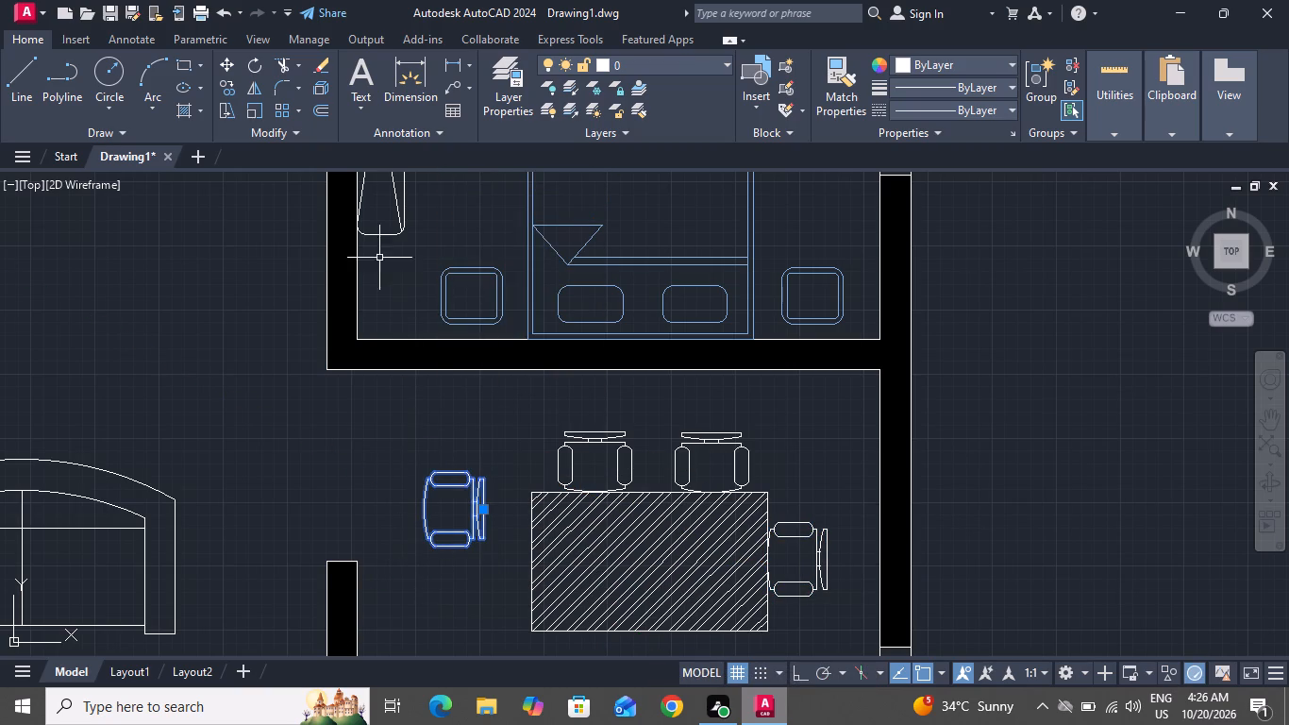
left_click(261, 70)
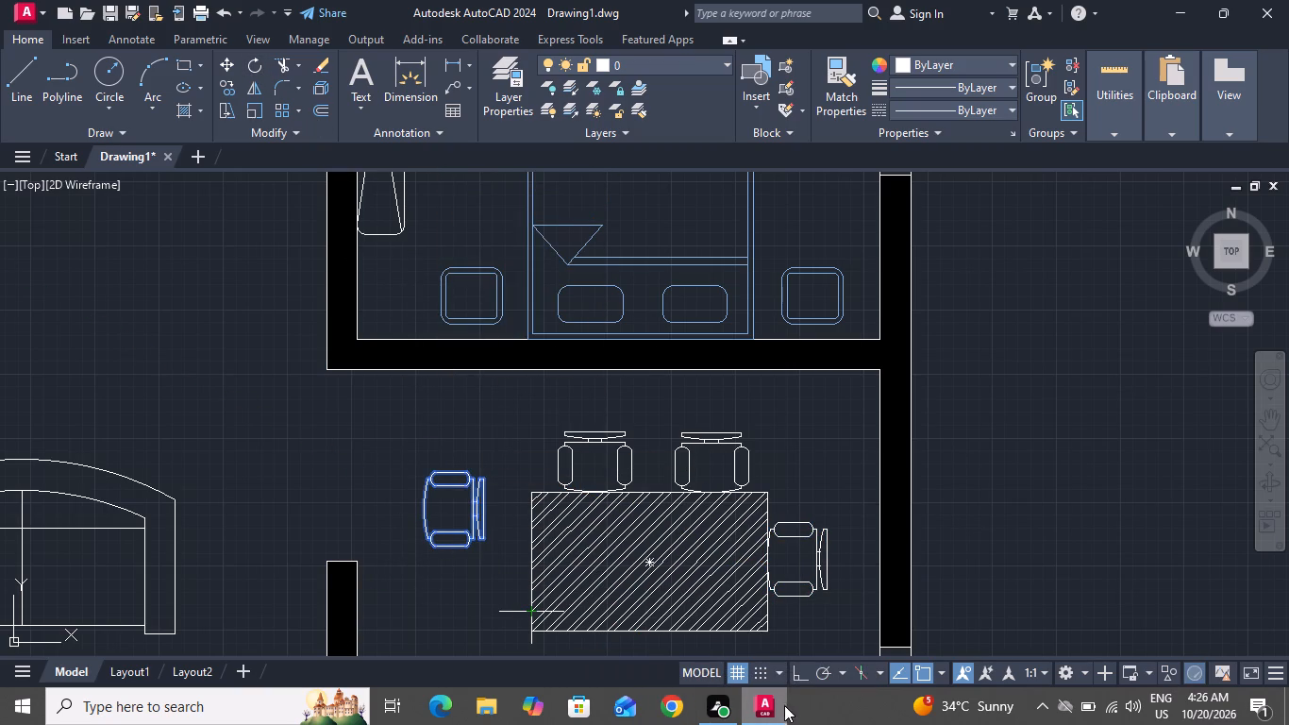
left_click(801, 670)
left_click(483, 479)
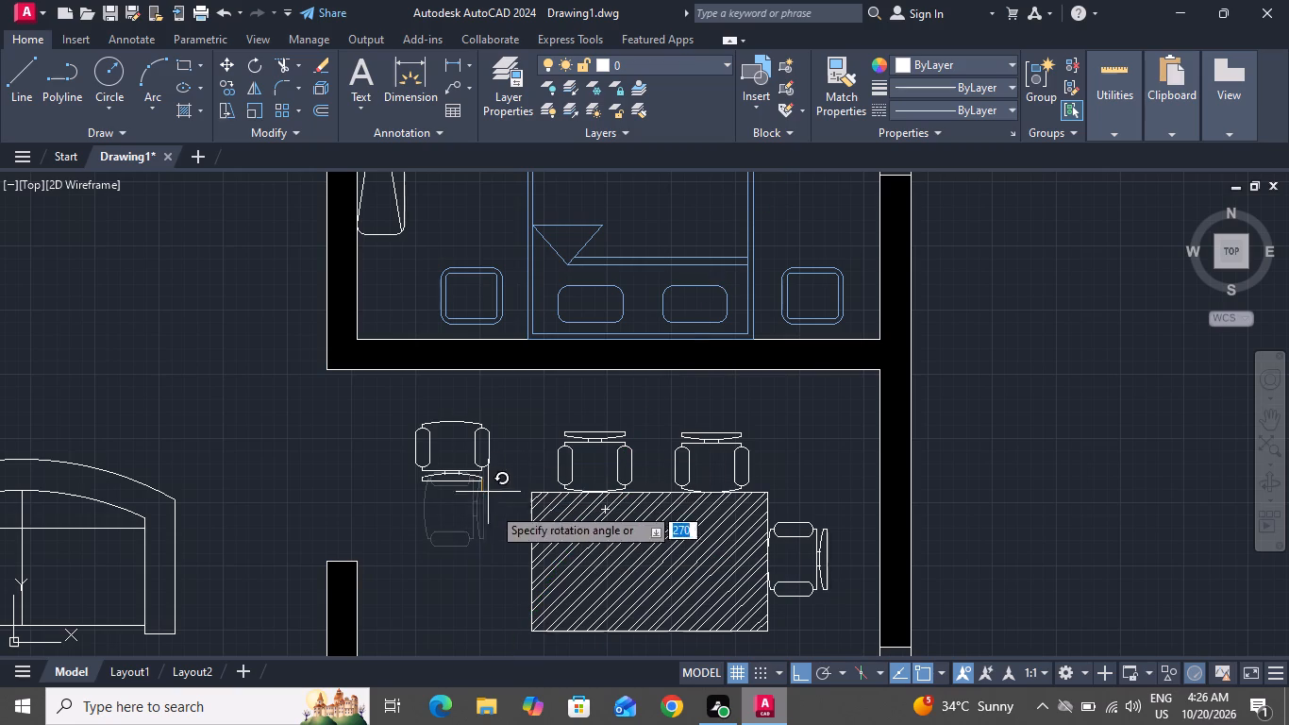
left_click(315, 444)
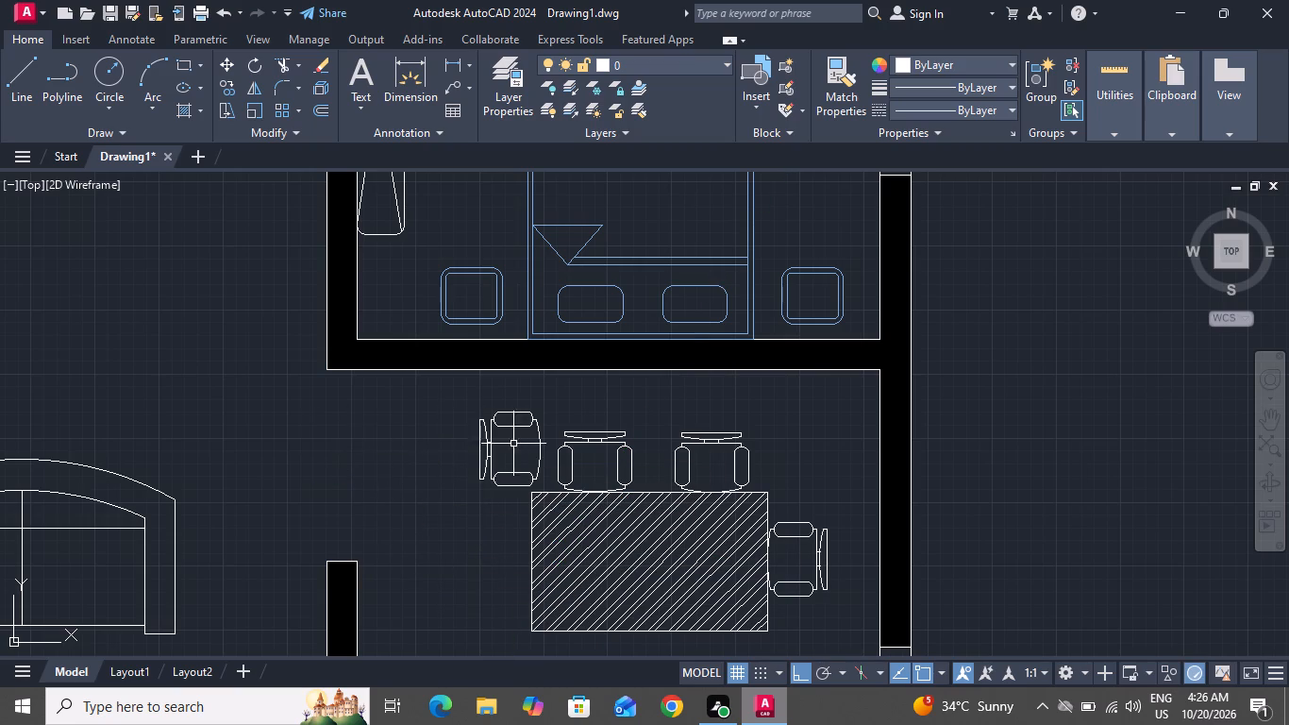
Move the rotated chair to the hatched table's left edge with its seat front touching, opposite the right-hand chair.
left_click(525, 441)
left_click(443, 454)
left_click(238, 61)
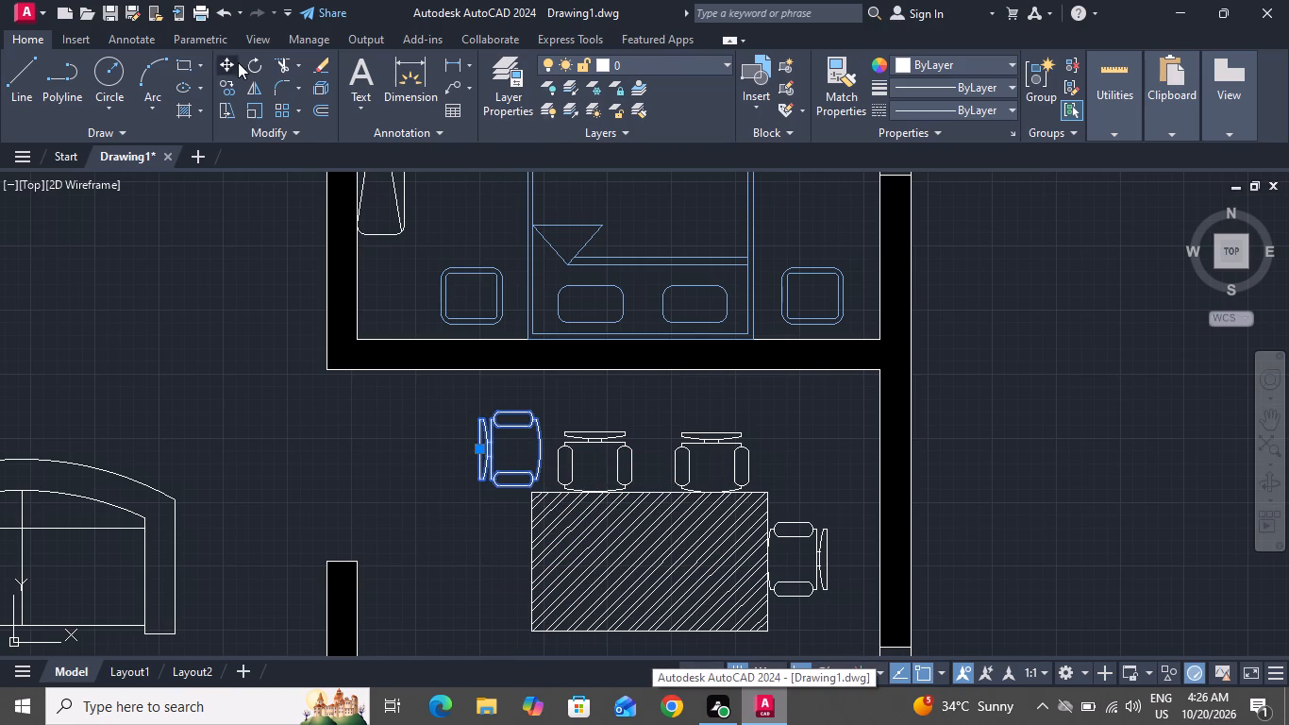
left_click(536, 447)
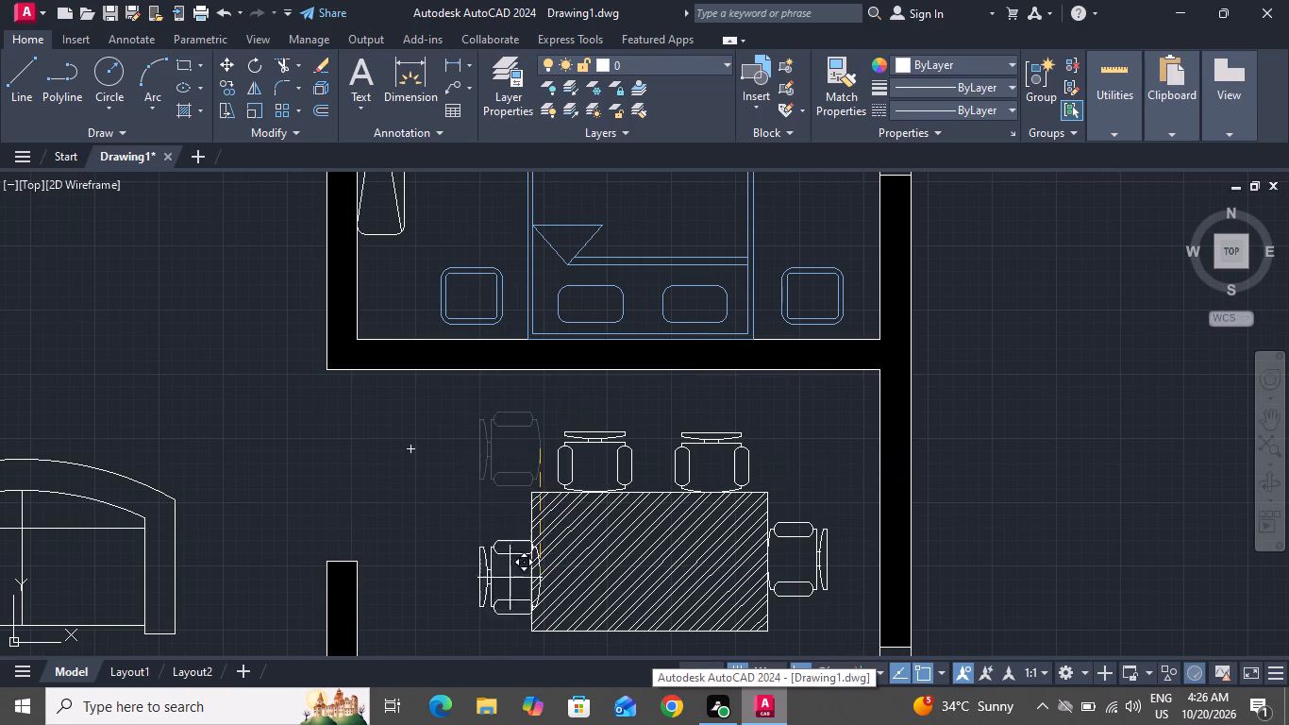
left_click(804, 664)
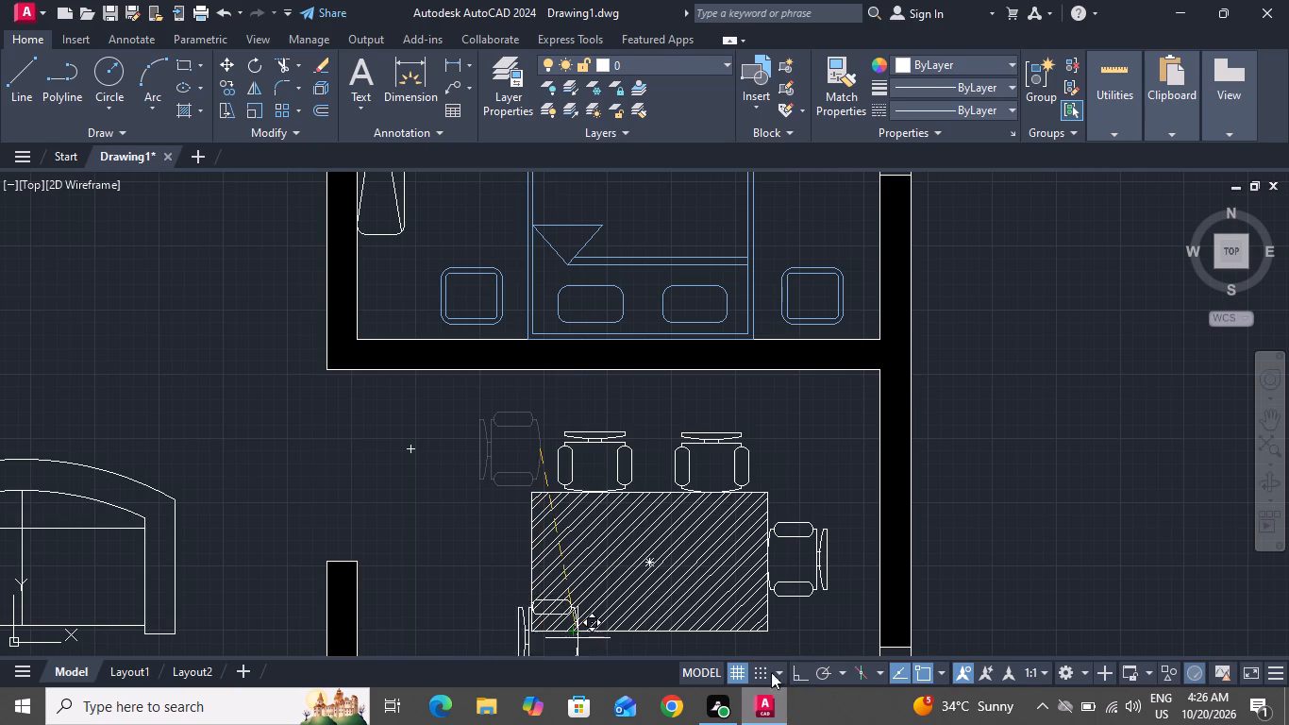
scroll(524, 553, "up", 2)
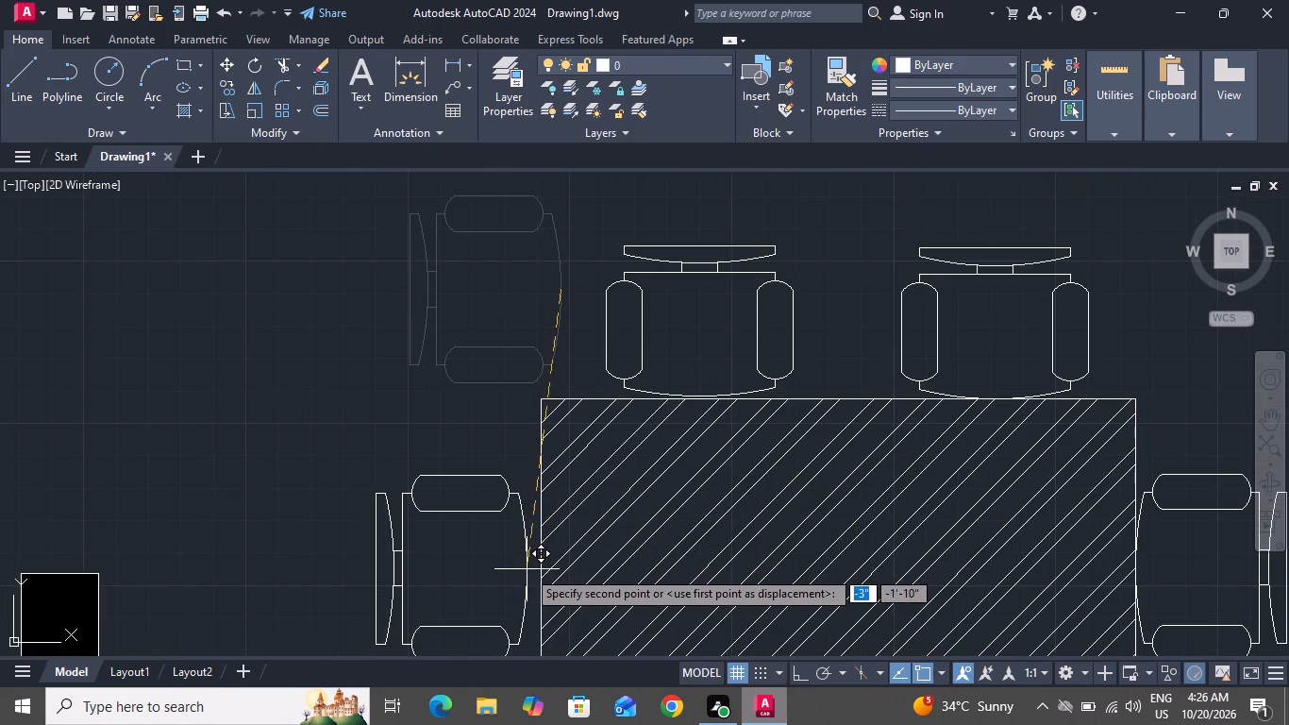
left_click(540, 562)
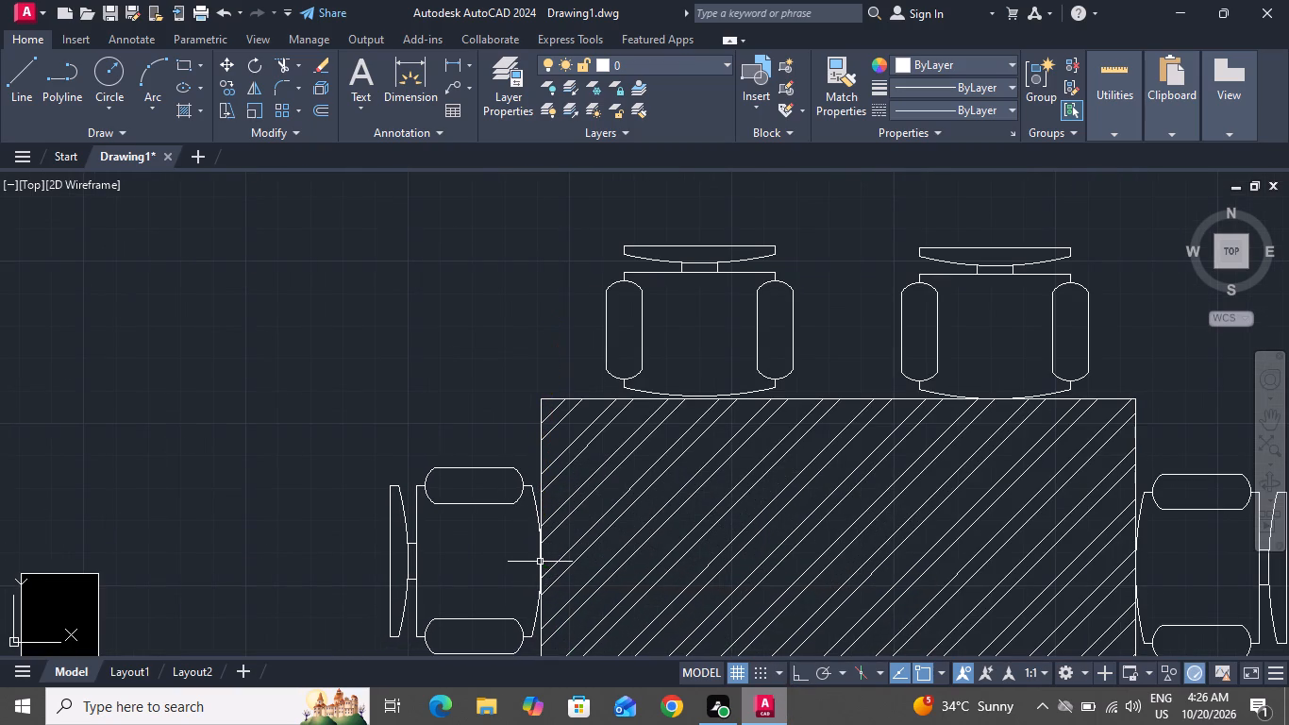
scroll(601, 517, "down", 3)
scroll(657, 615, "up", 1)
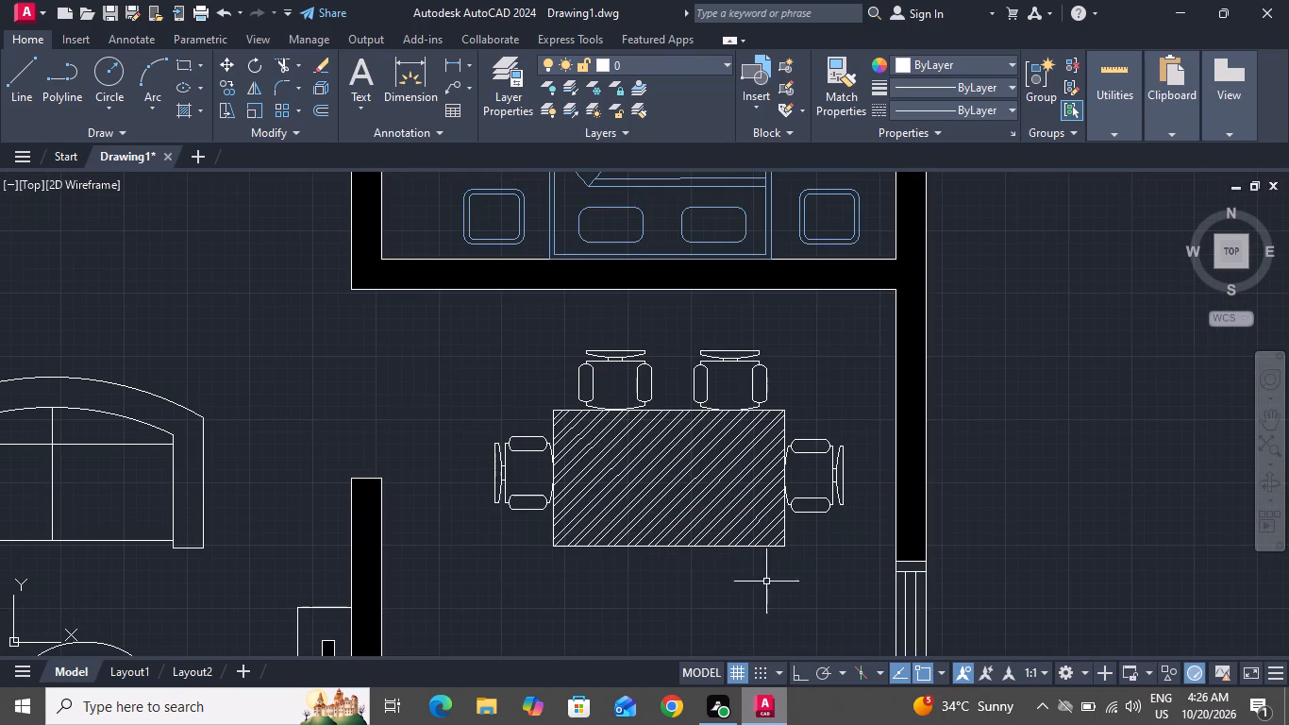
Copy the right-hand chair once into the free space below the hatched table's lower-left corner.
left_click_drag(847, 417, 847, 426)
left_click(809, 537)
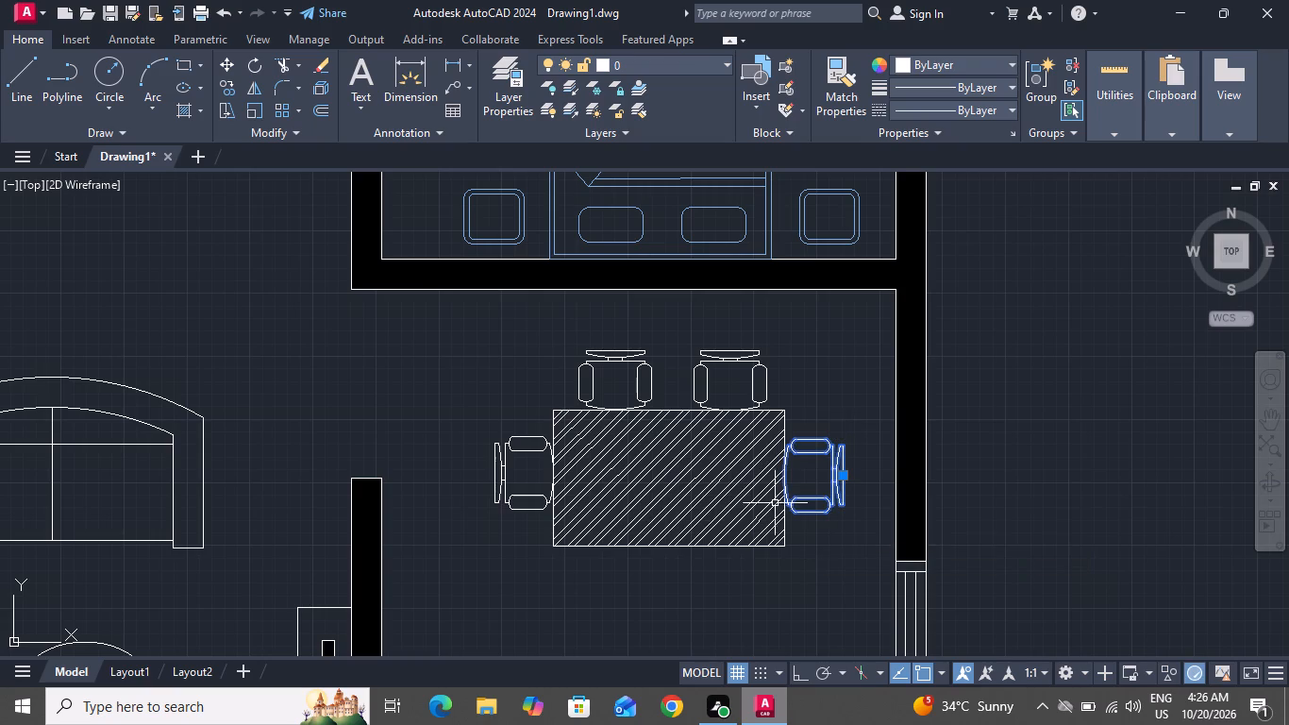
left_click(229, 84)
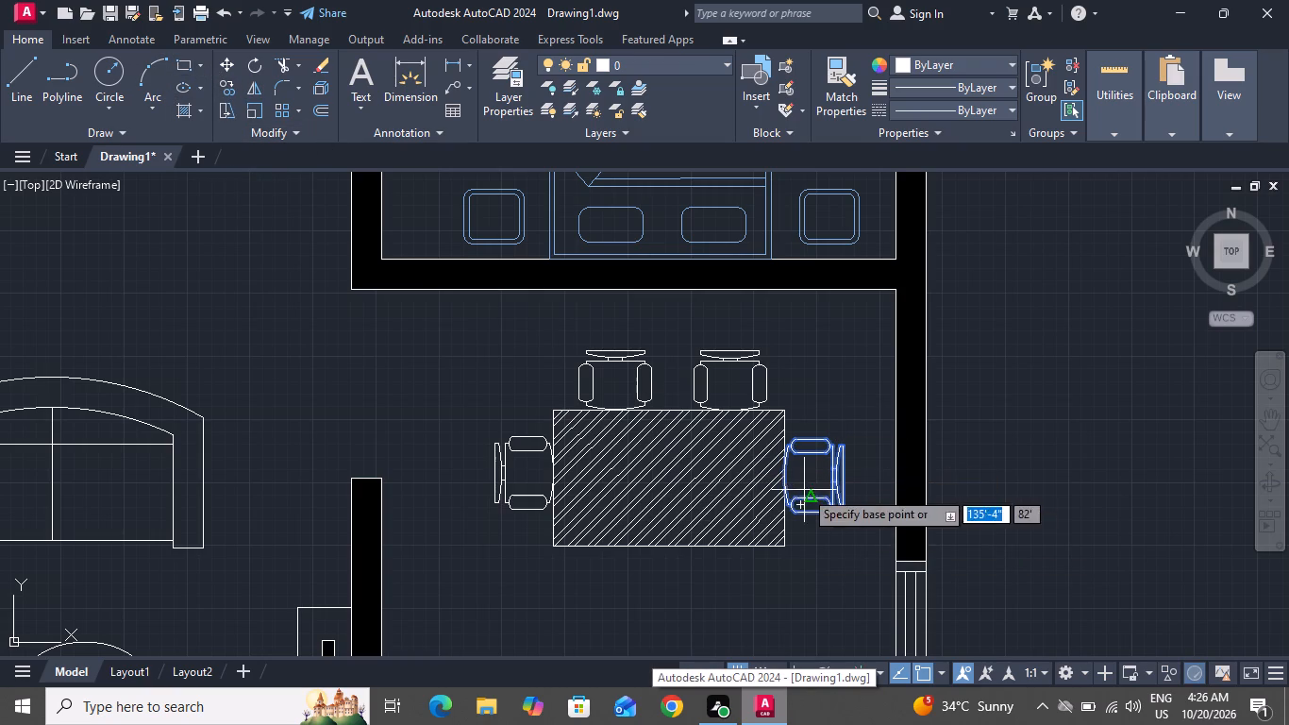
left_click(804, 490)
left_click(553, 642)
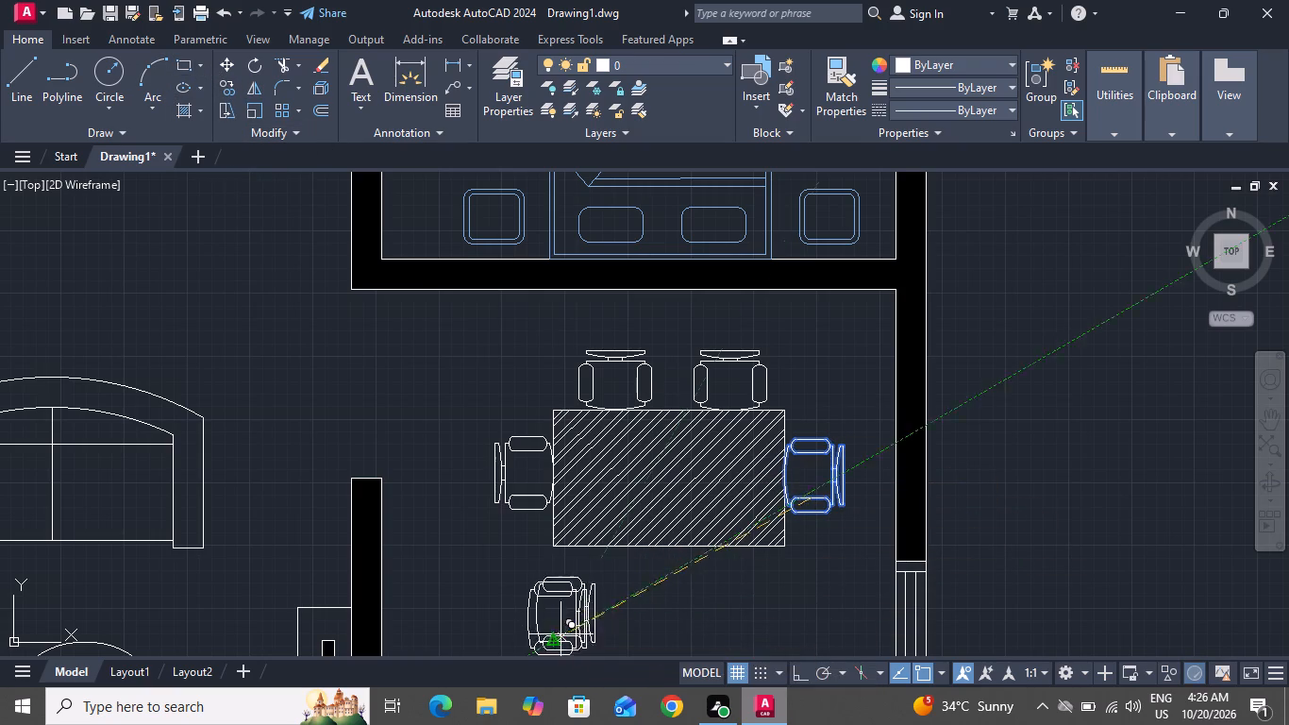
scroll(593, 572, "down", 1)
right_click(593, 572)
left_click(628, 342)
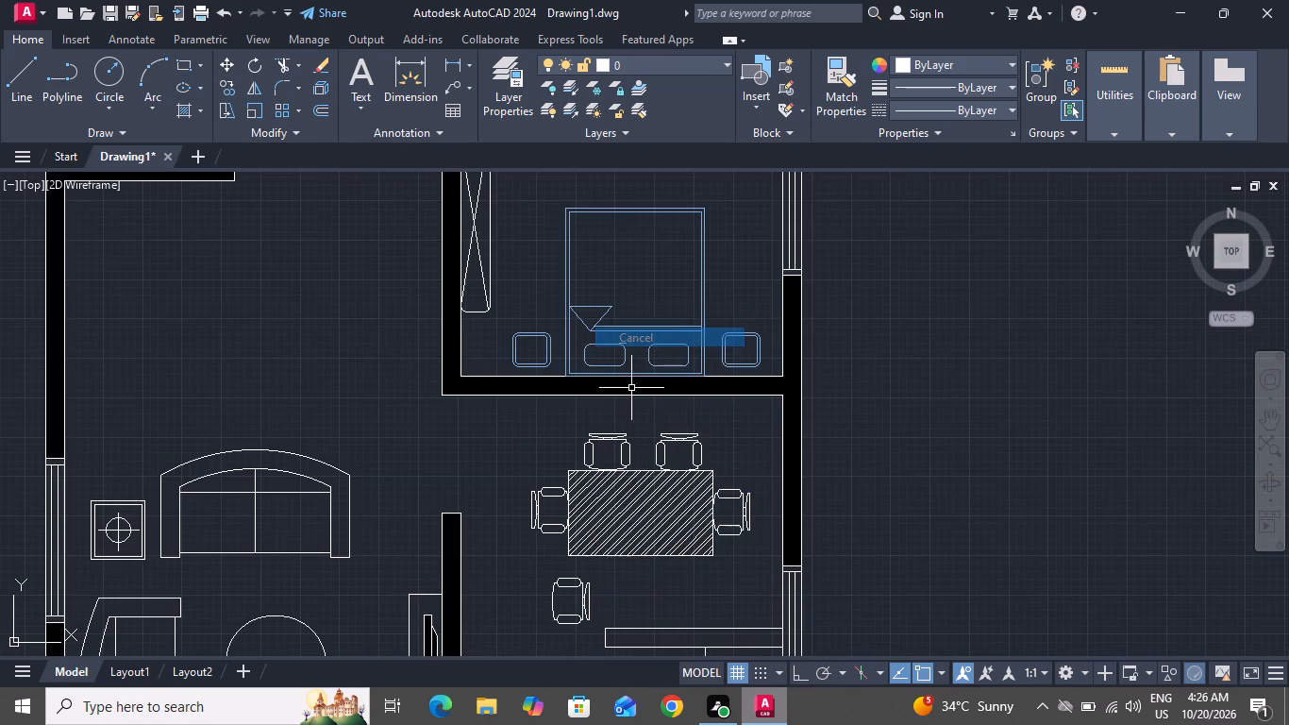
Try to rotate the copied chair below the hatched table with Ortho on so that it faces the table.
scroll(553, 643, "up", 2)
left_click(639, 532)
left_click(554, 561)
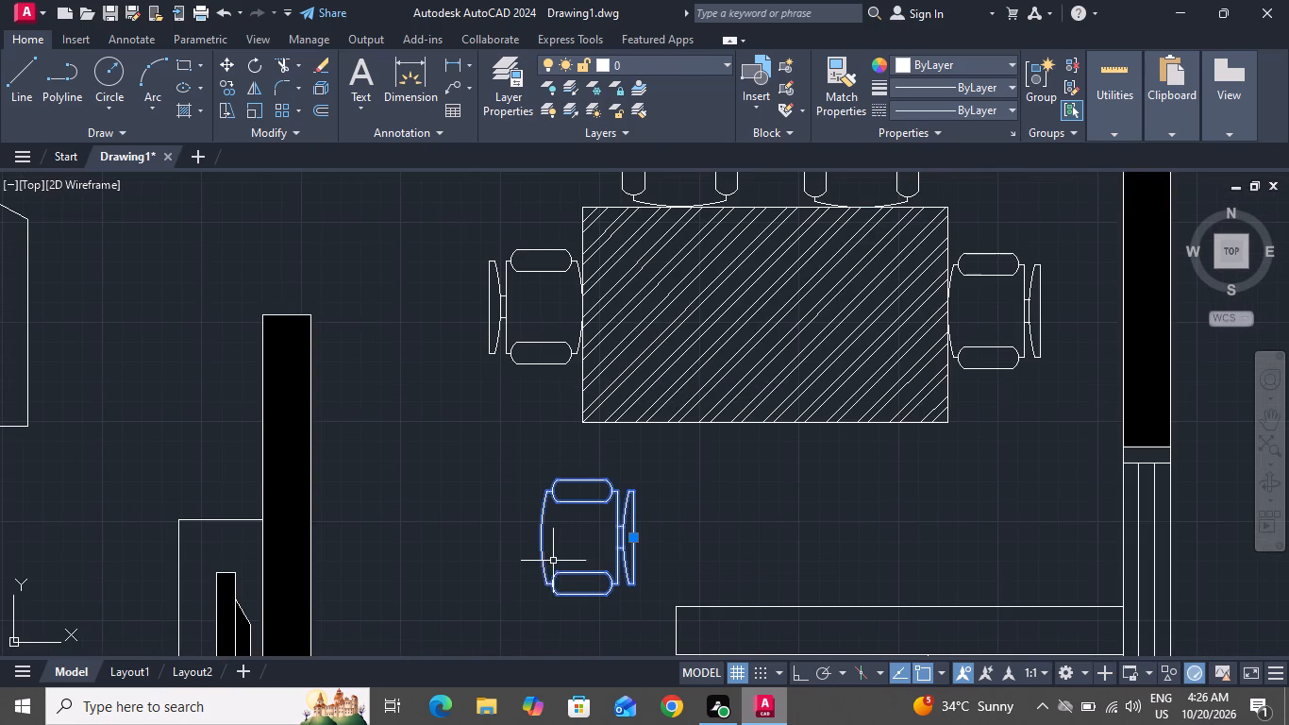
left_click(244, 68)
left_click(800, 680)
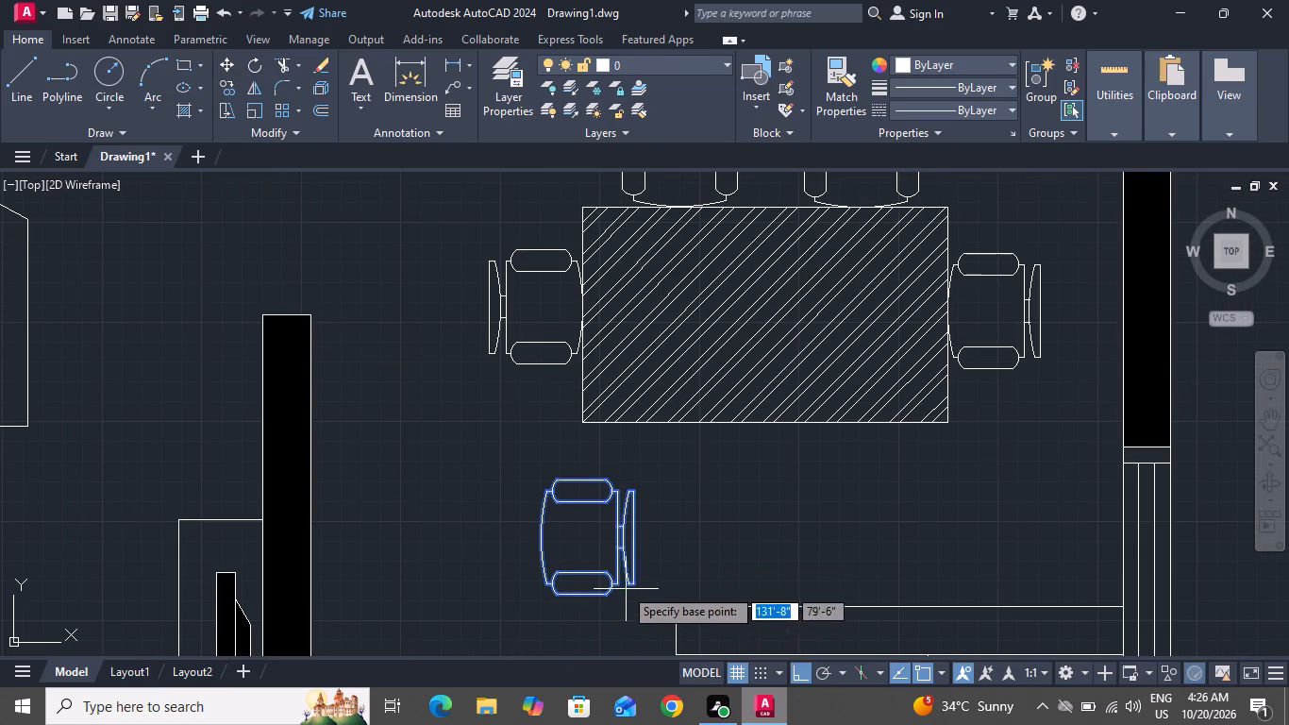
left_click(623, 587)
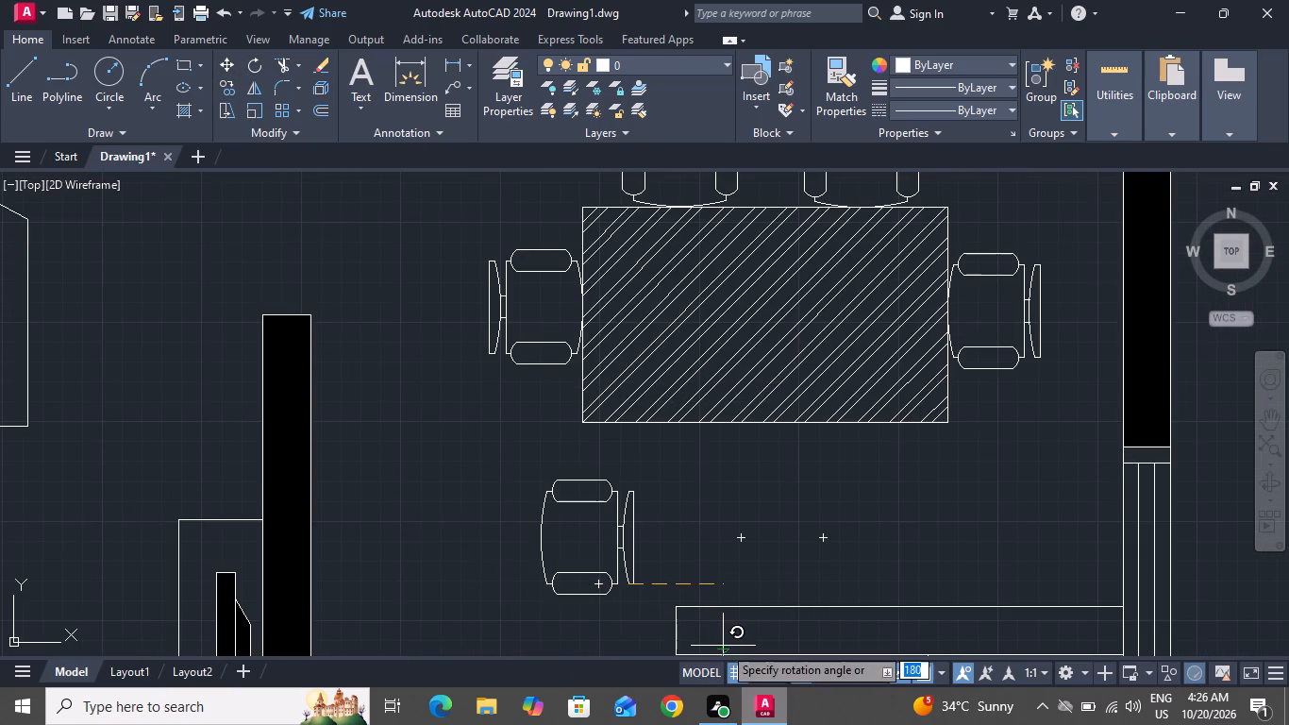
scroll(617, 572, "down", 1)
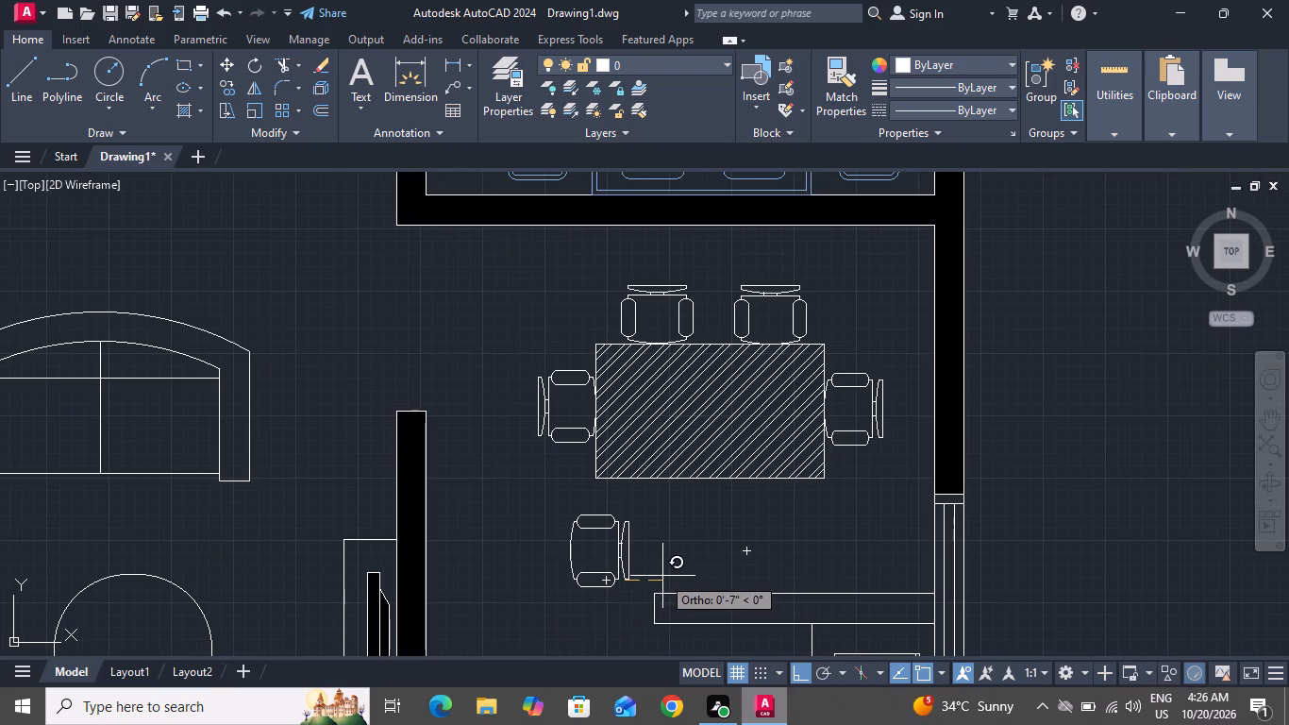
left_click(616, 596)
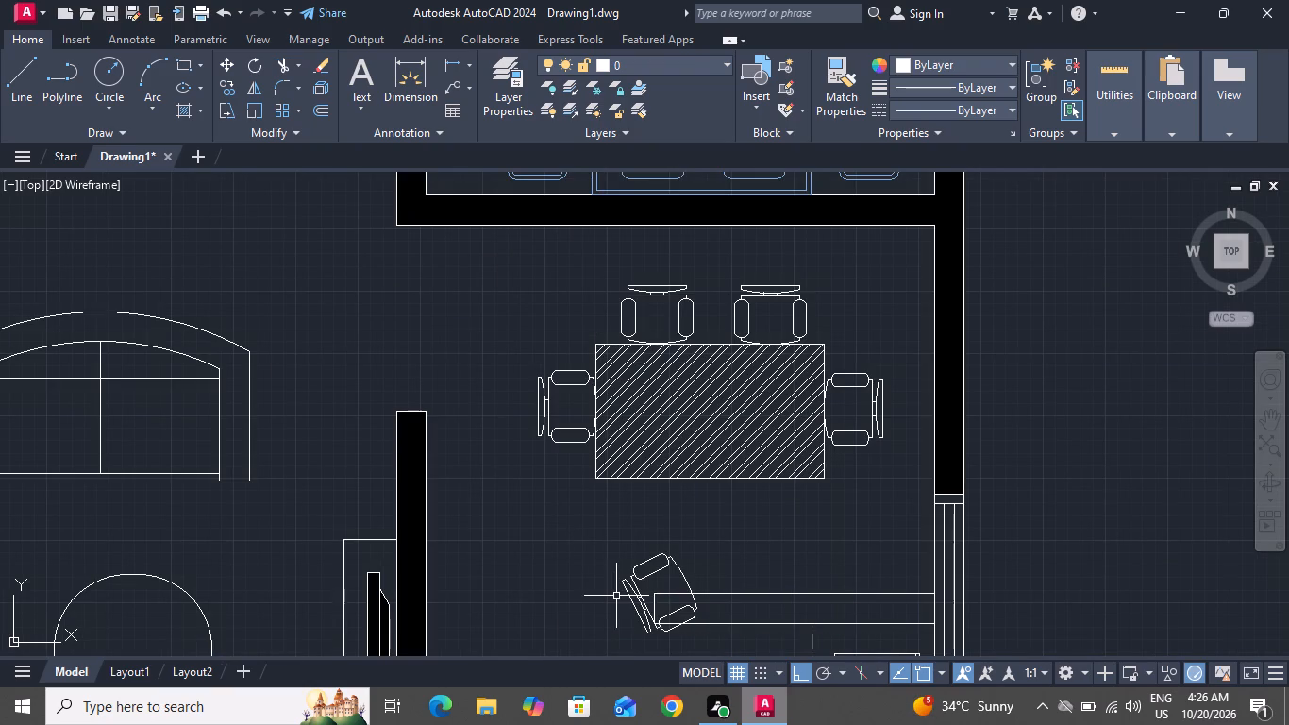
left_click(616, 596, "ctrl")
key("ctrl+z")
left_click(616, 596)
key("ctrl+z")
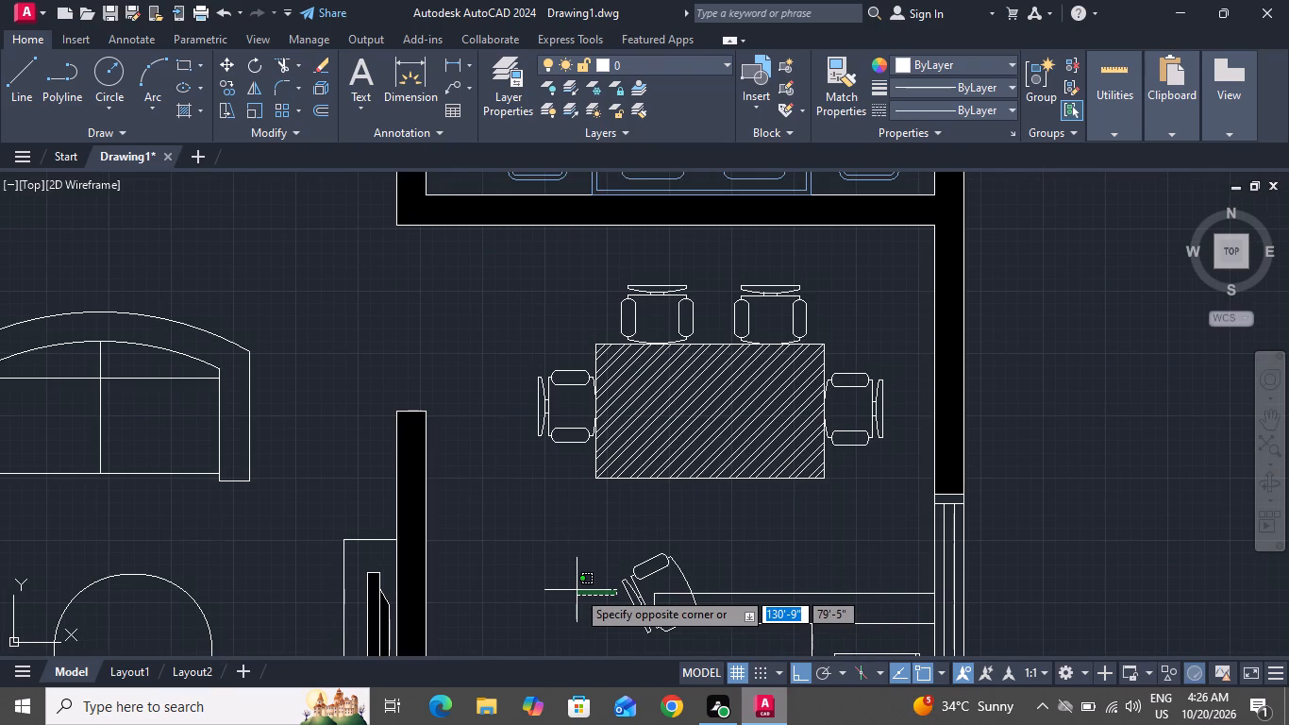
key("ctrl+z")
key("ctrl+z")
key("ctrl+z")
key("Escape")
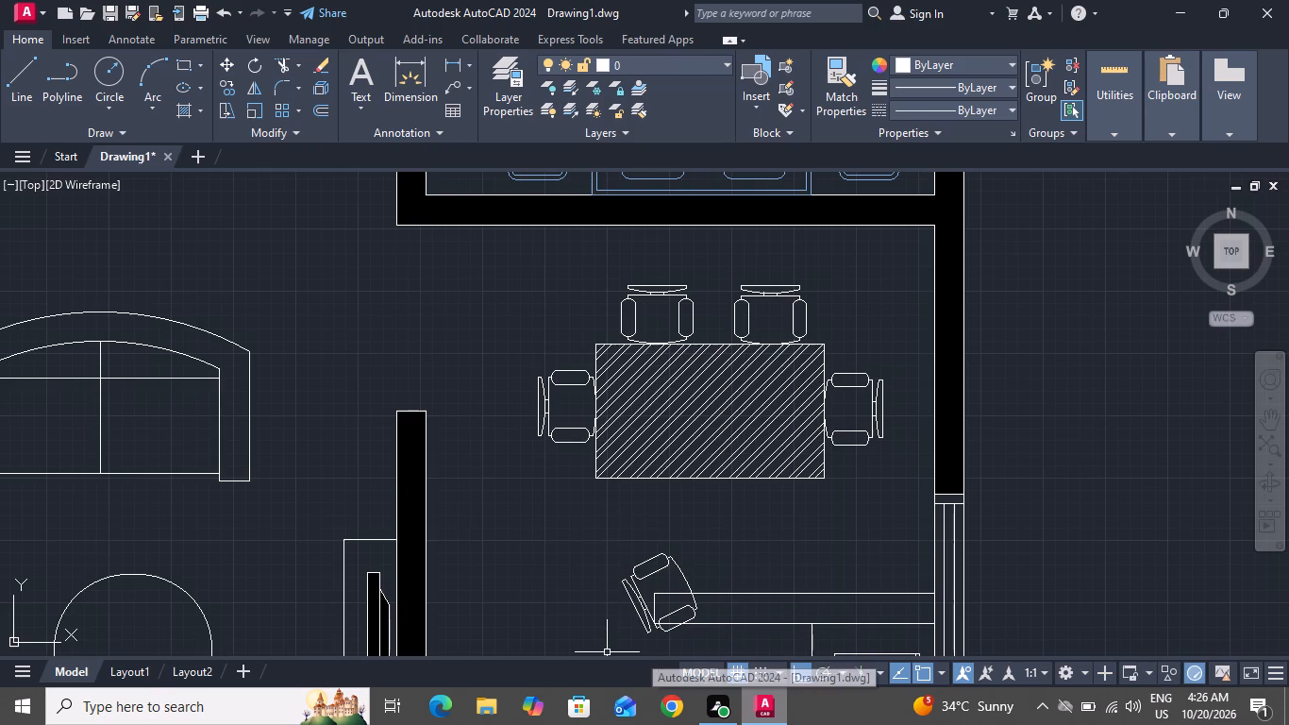
Delete the tilted chair below the hatched table.
left_click(659, 556)
key("Delete")
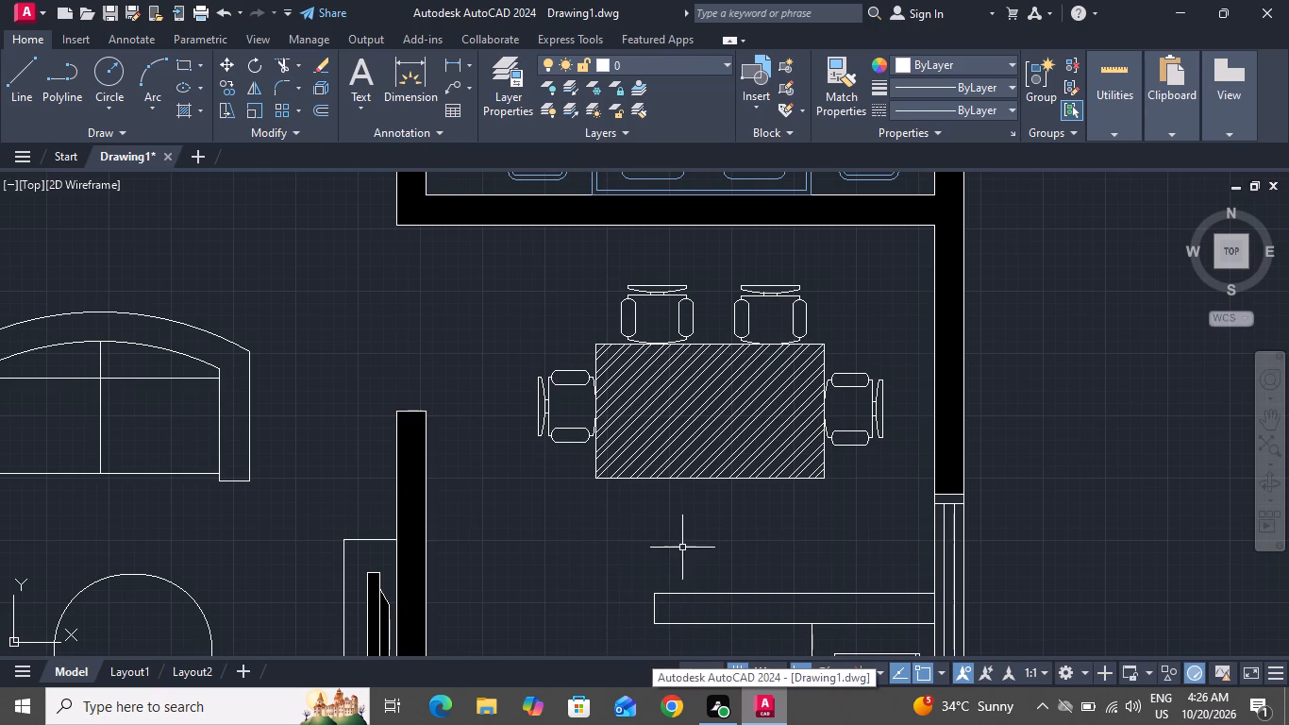
Copy the left chair on the hatched table's upper edge straight down about 4'-0" into the space below the table.
left_click(694, 328)
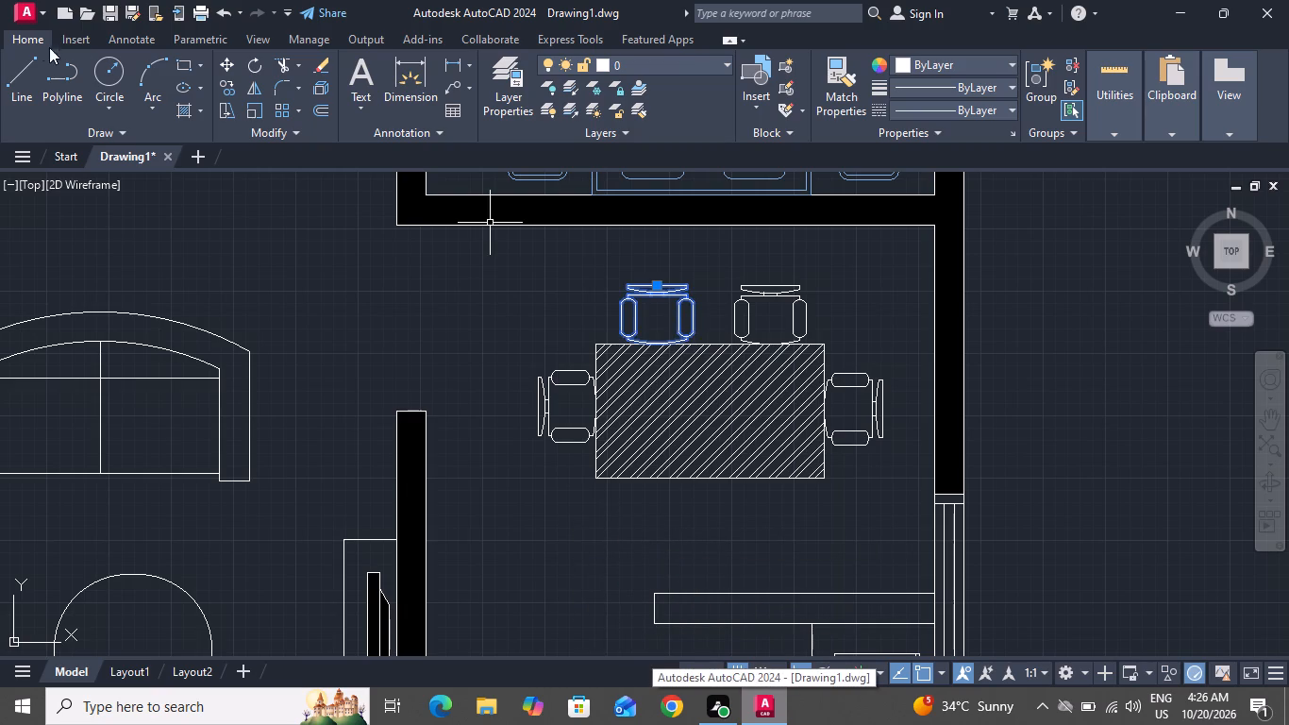
left_click(237, 85)
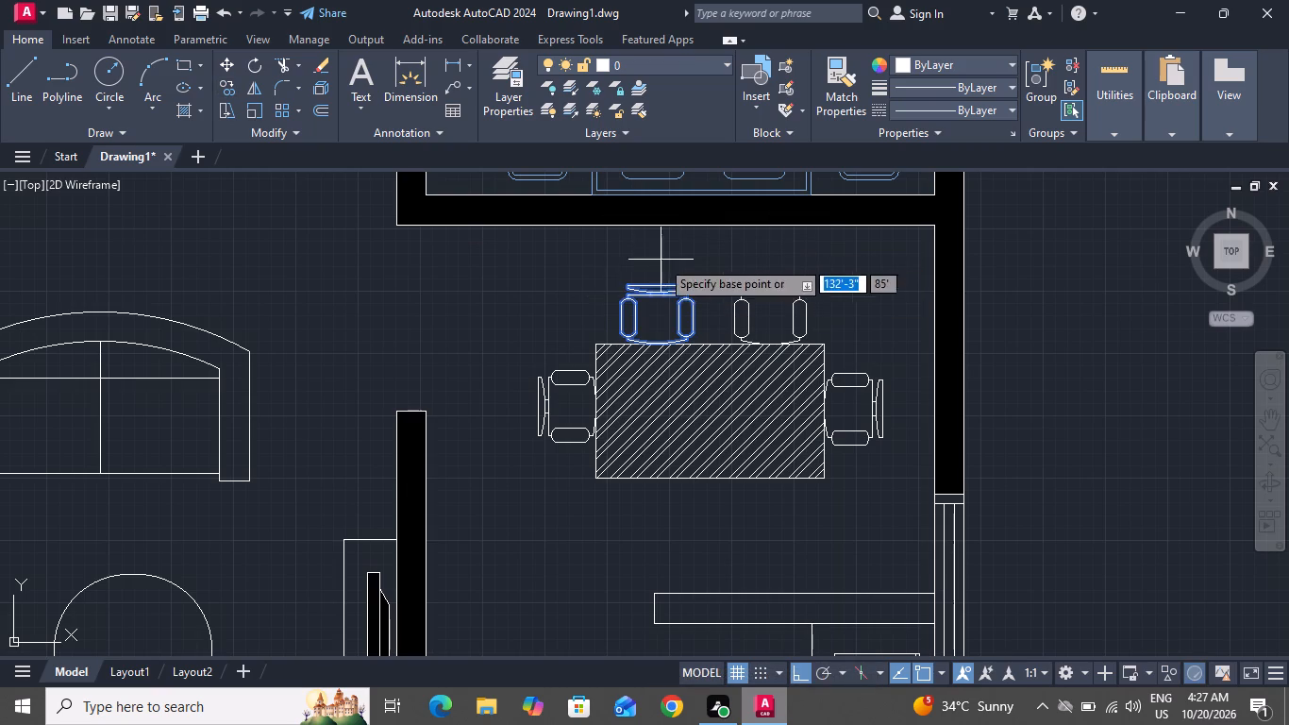
left_click(655, 271)
left_click(608, 513)
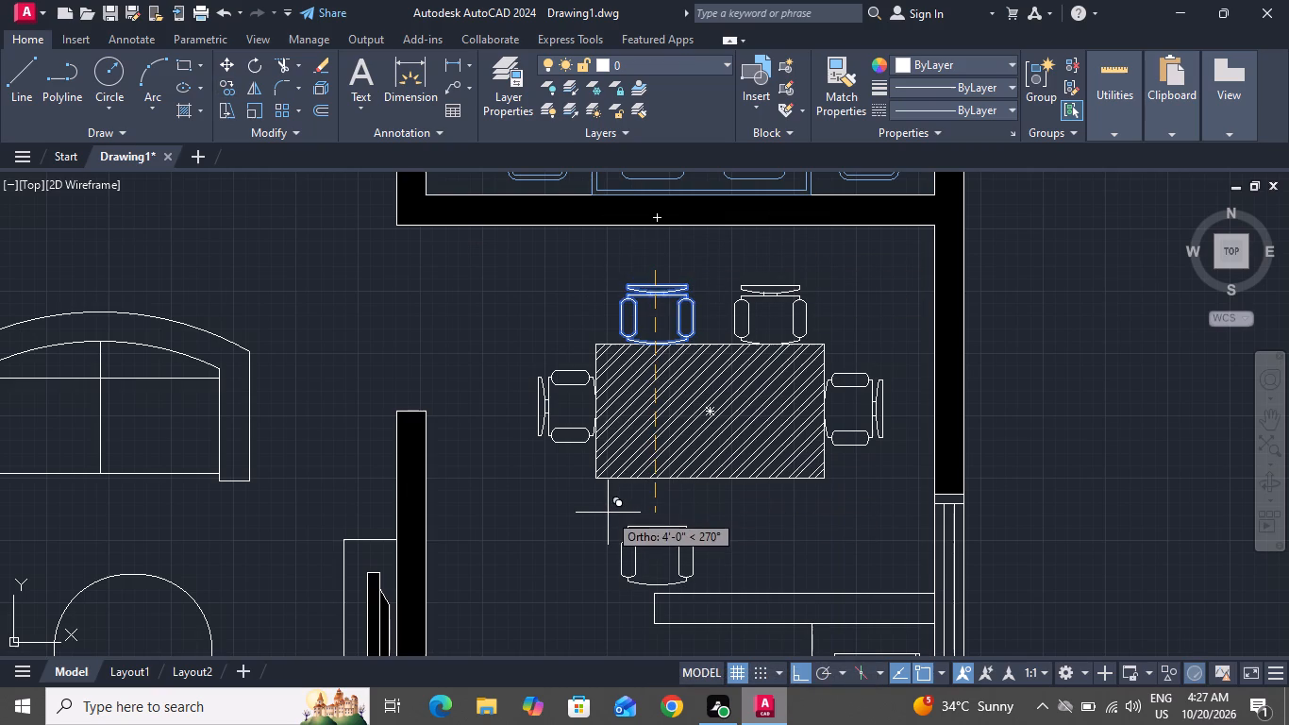
right_click(559, 518)
left_click(655, 293)
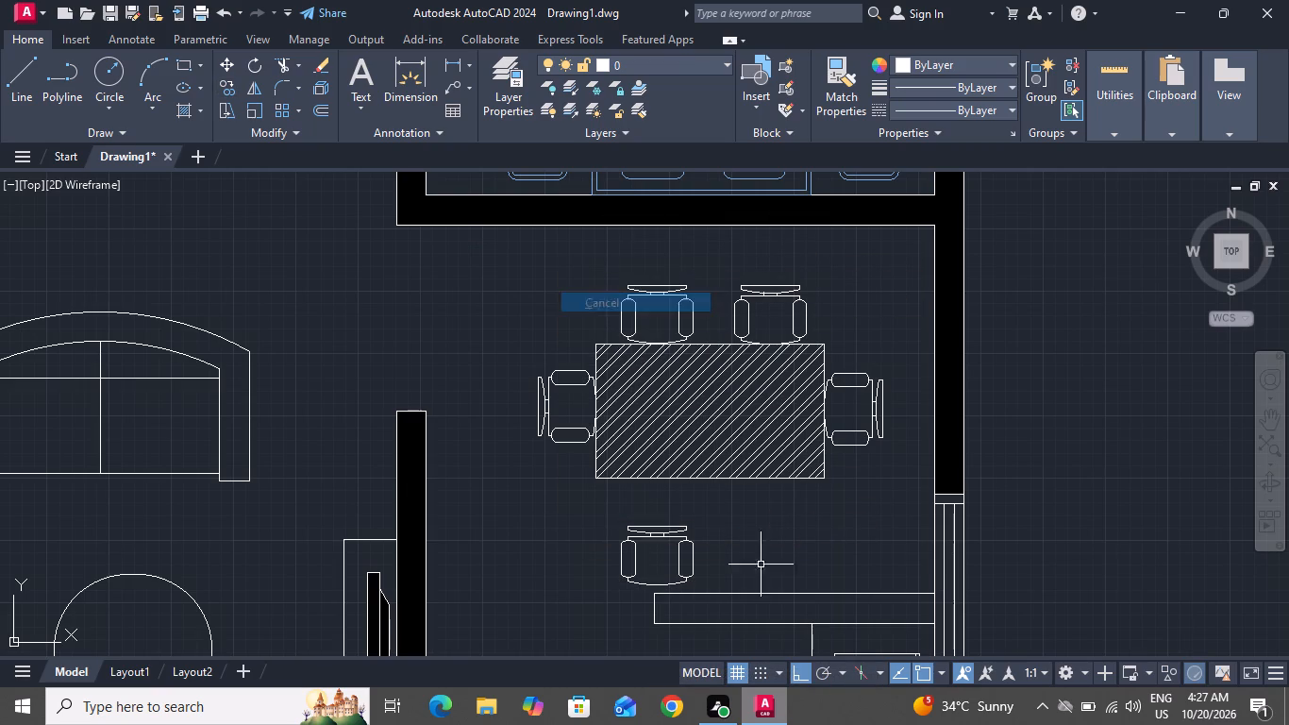
Rotate the copied chair below the table by 180° so that it faces up toward the table.
scroll(658, 611, "up", 2)
left_click(808, 397)
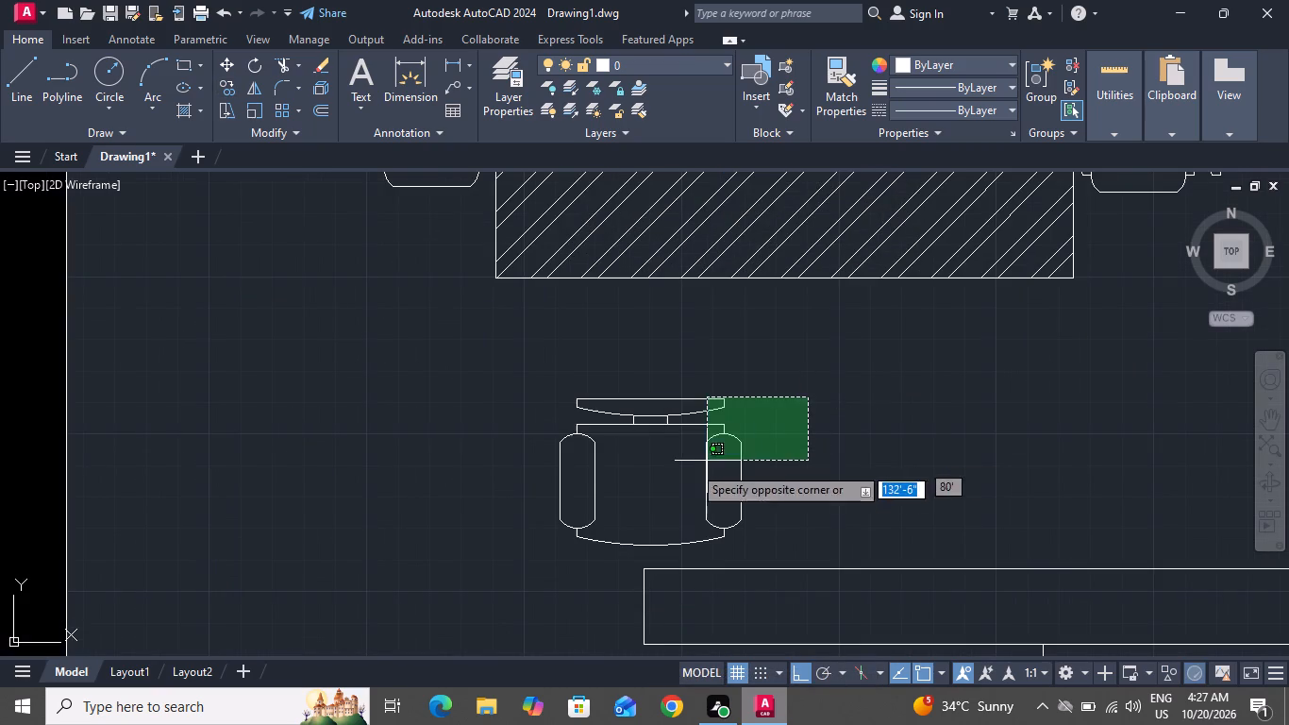
left_click(574, 505)
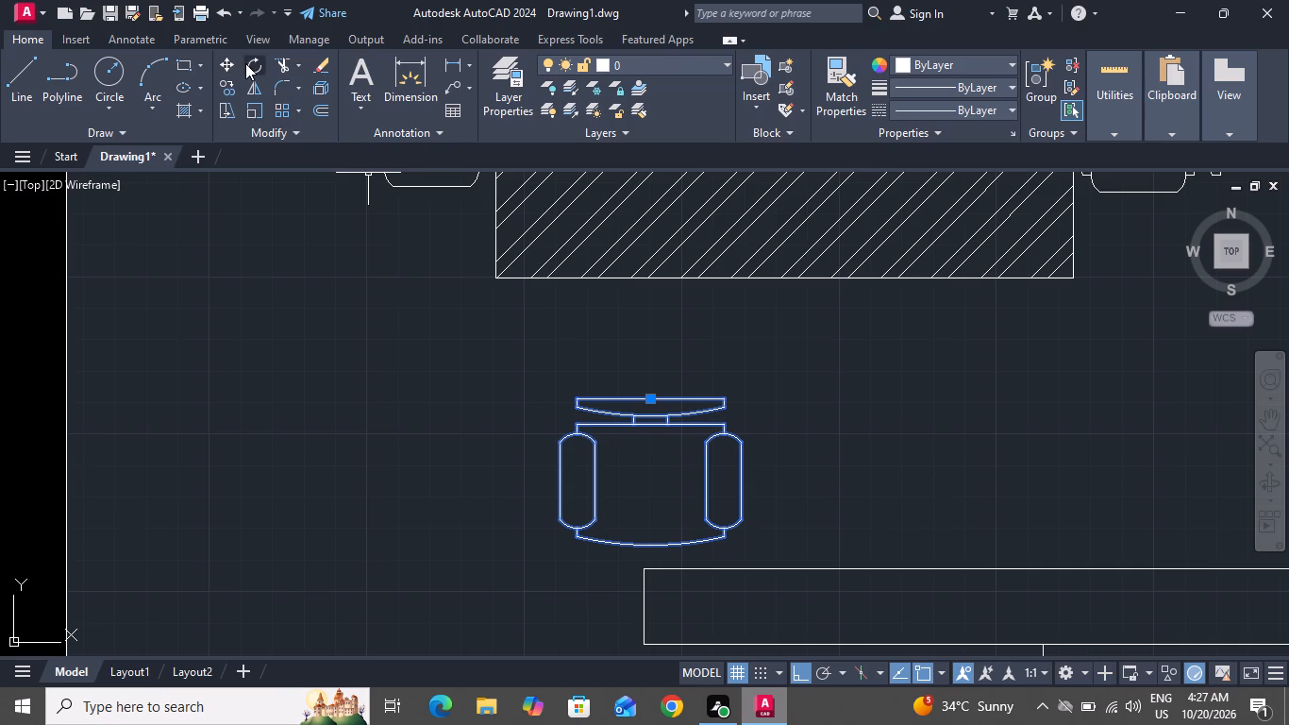
left_click(245, 63)
left_click_drag(715, 392, 719, 404)
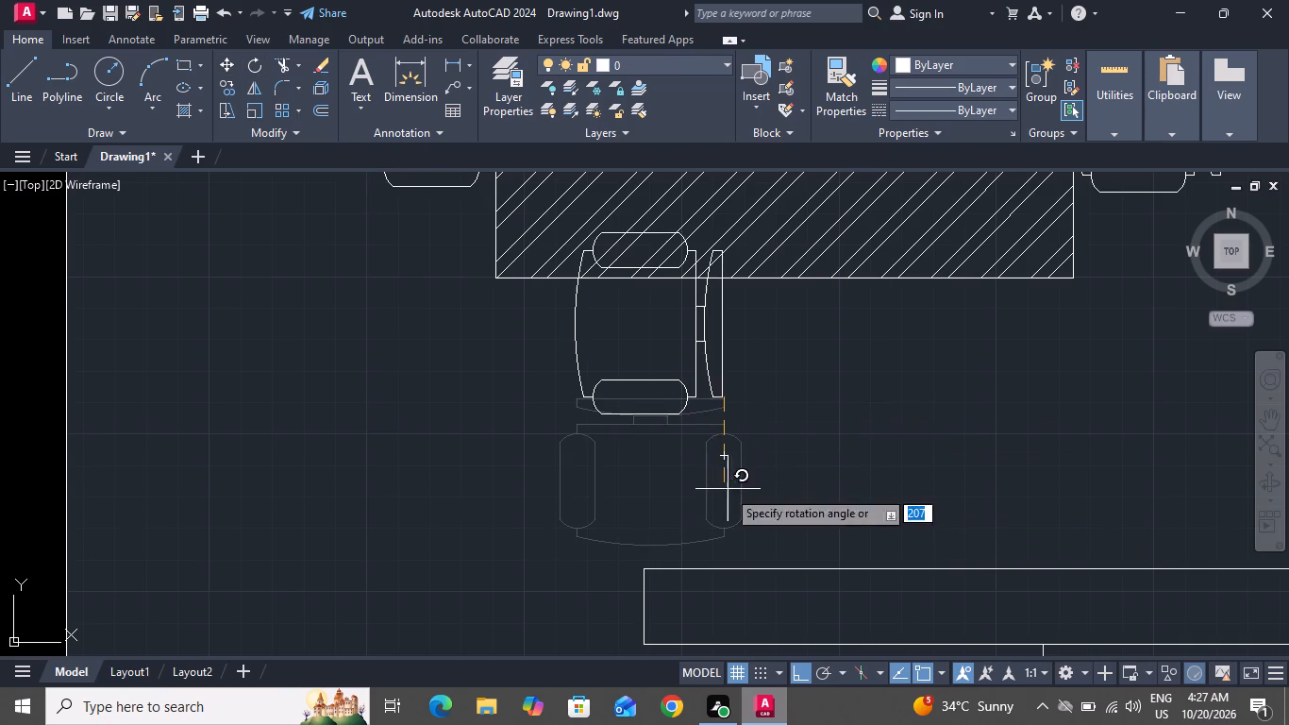
left_click(381, 407)
left_click(845, 367)
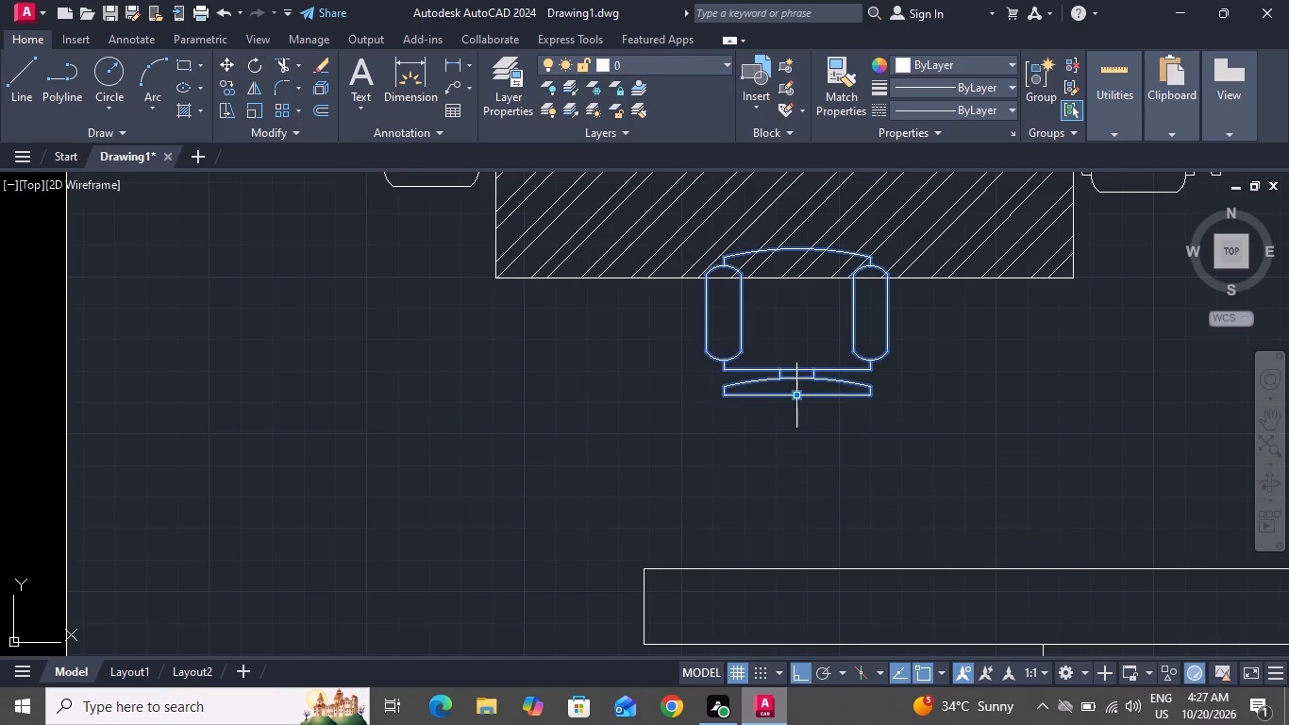
Move the rotated chair, with Ortho off, so its seat front touches the table's lower edge opposite the upper-left chair.
left_click(769, 414)
left_click(628, 459)
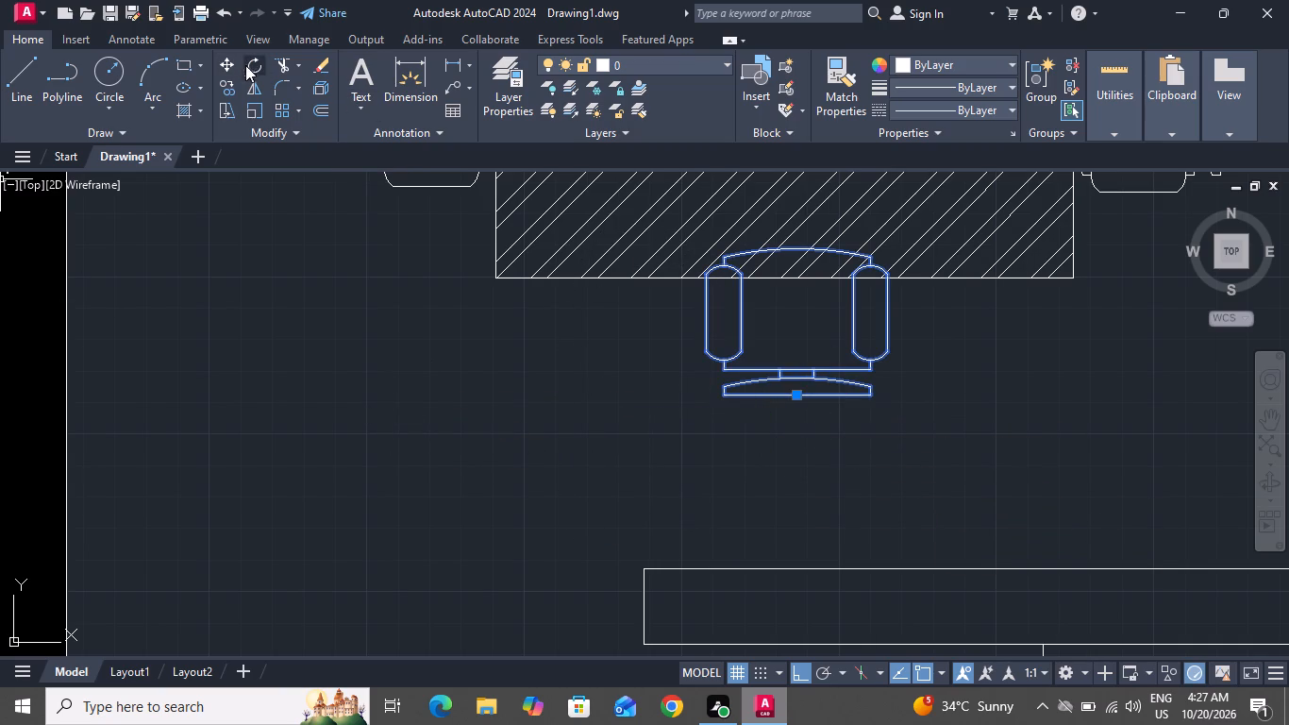
left_click(227, 71)
left_click(801, 250)
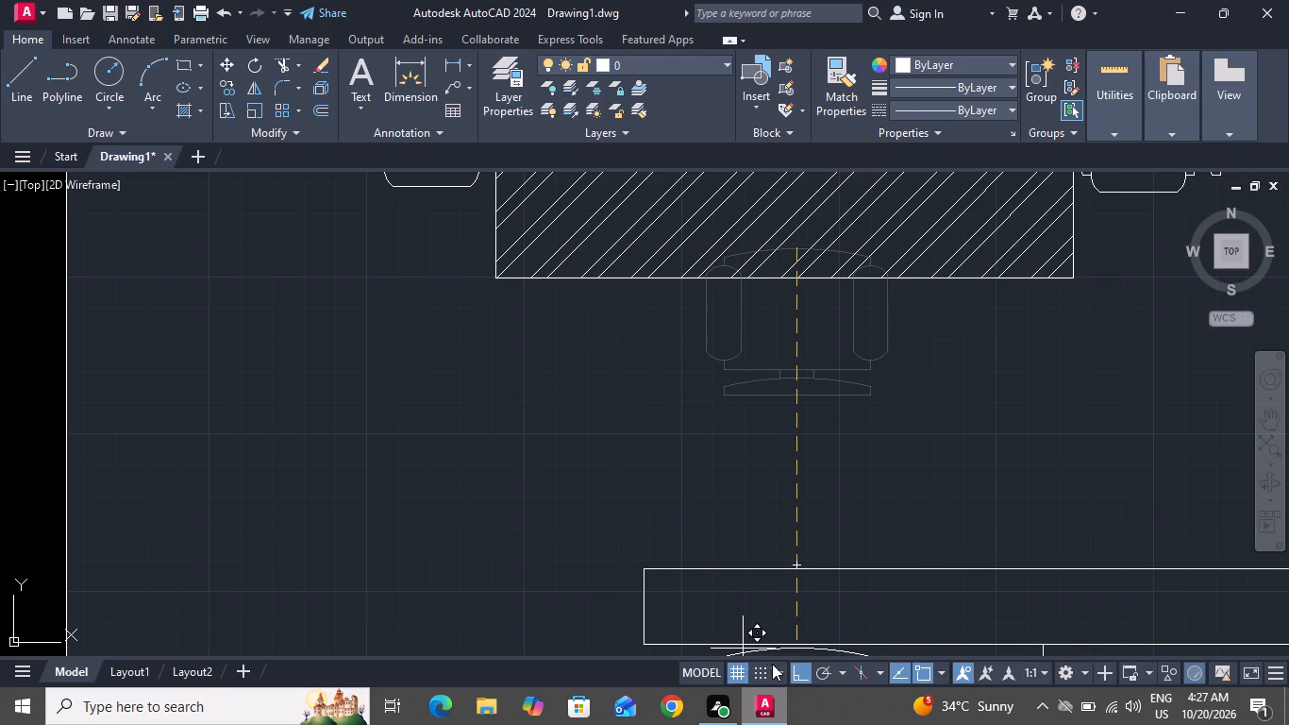
left_click(795, 669)
scroll(788, 685, "down", 1)
scroll(740, 587, "down", 2)
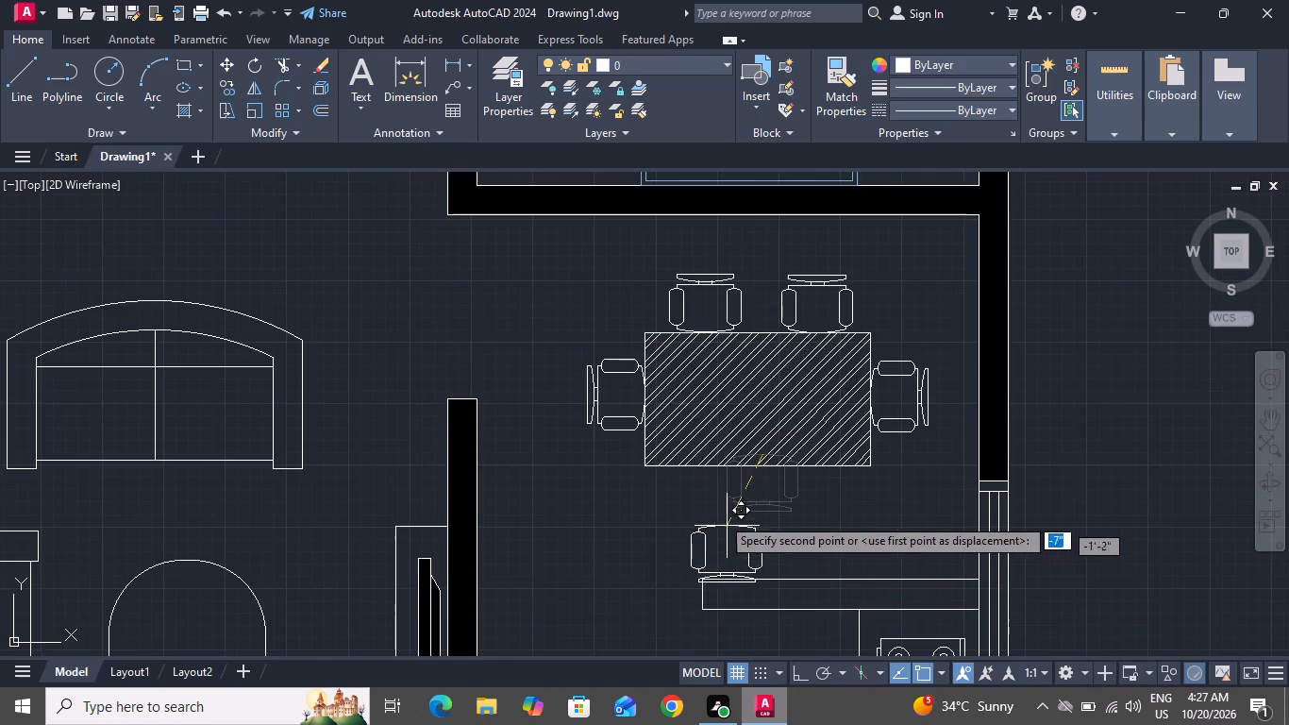
scroll(696, 499, "up", 1)
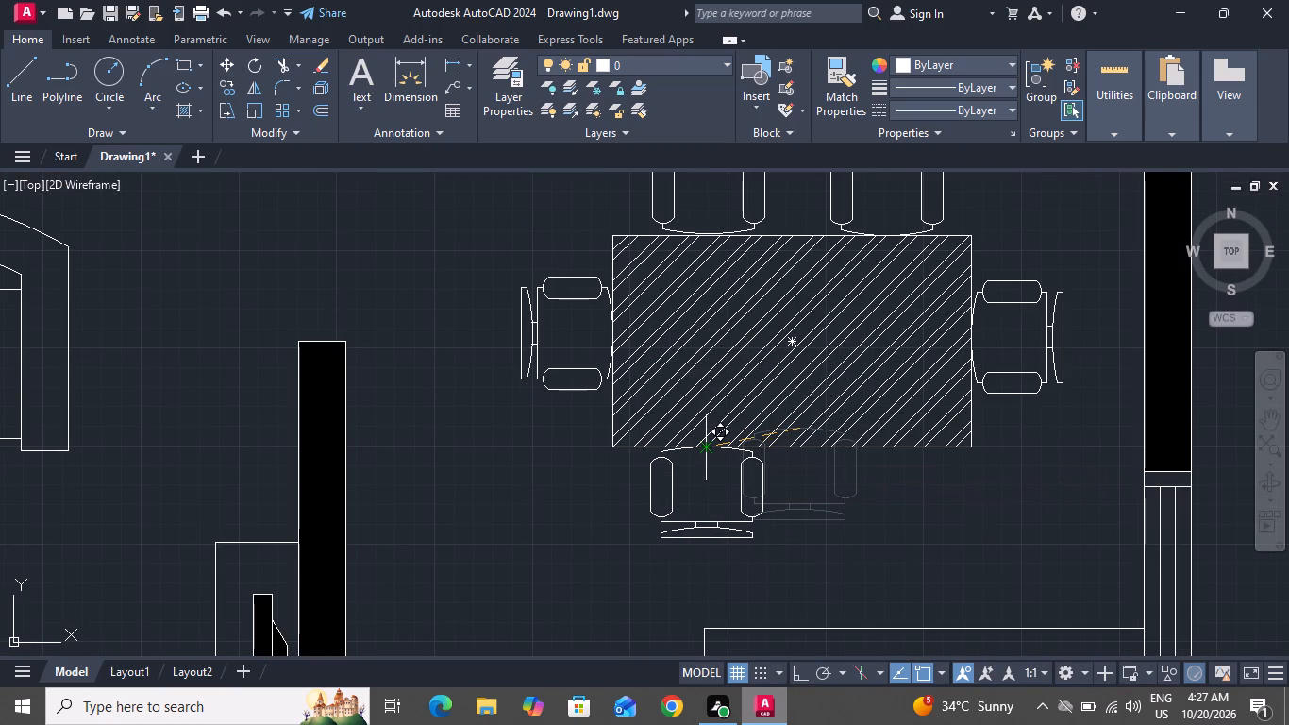
left_click(705, 452)
Copy the lower-left chair about 2'-0" to the right along the table's lower edge, opposite the upper-right chair.
left_click(751, 481)
left_click(719, 494)
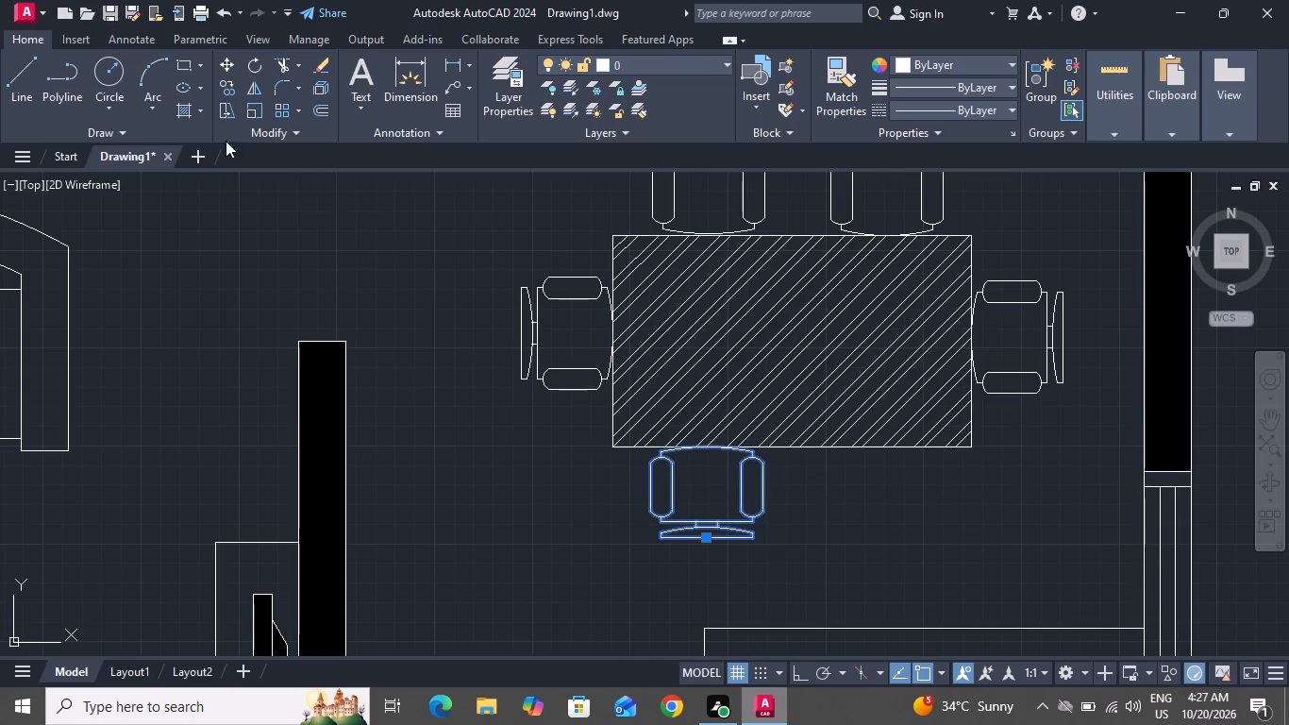
left_click(226, 84)
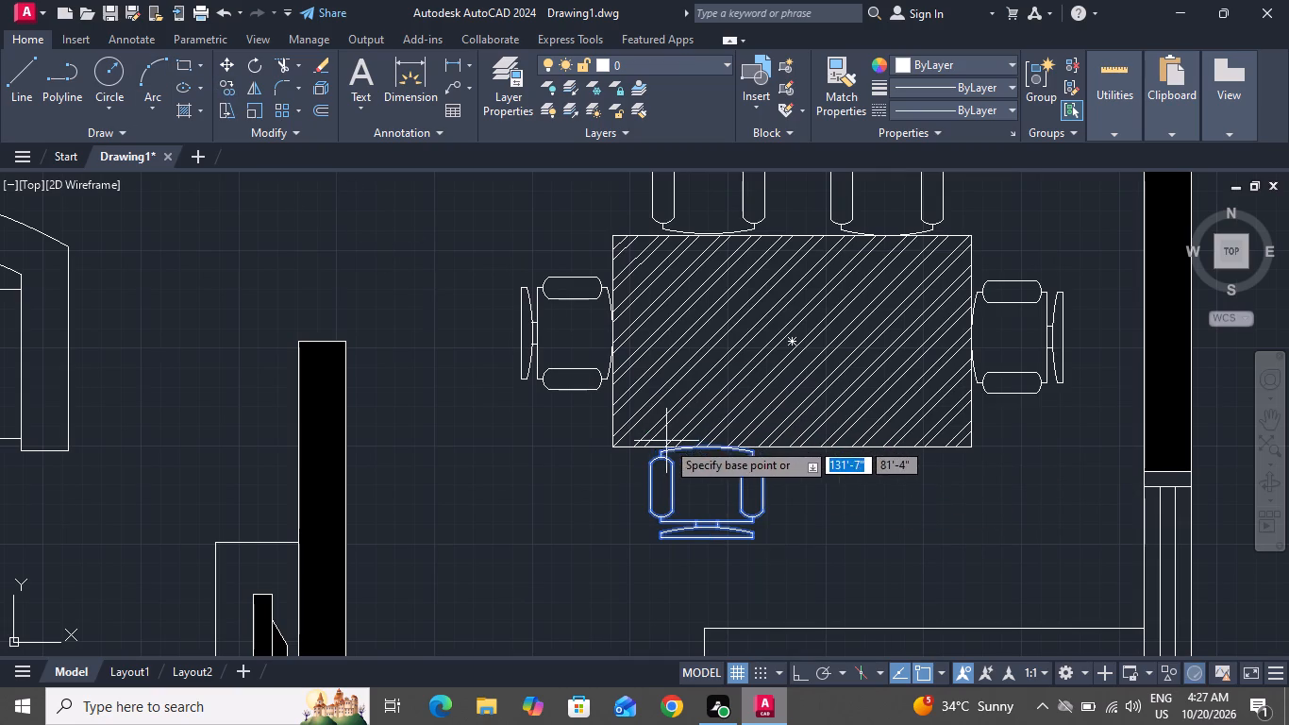
left_click(704, 446)
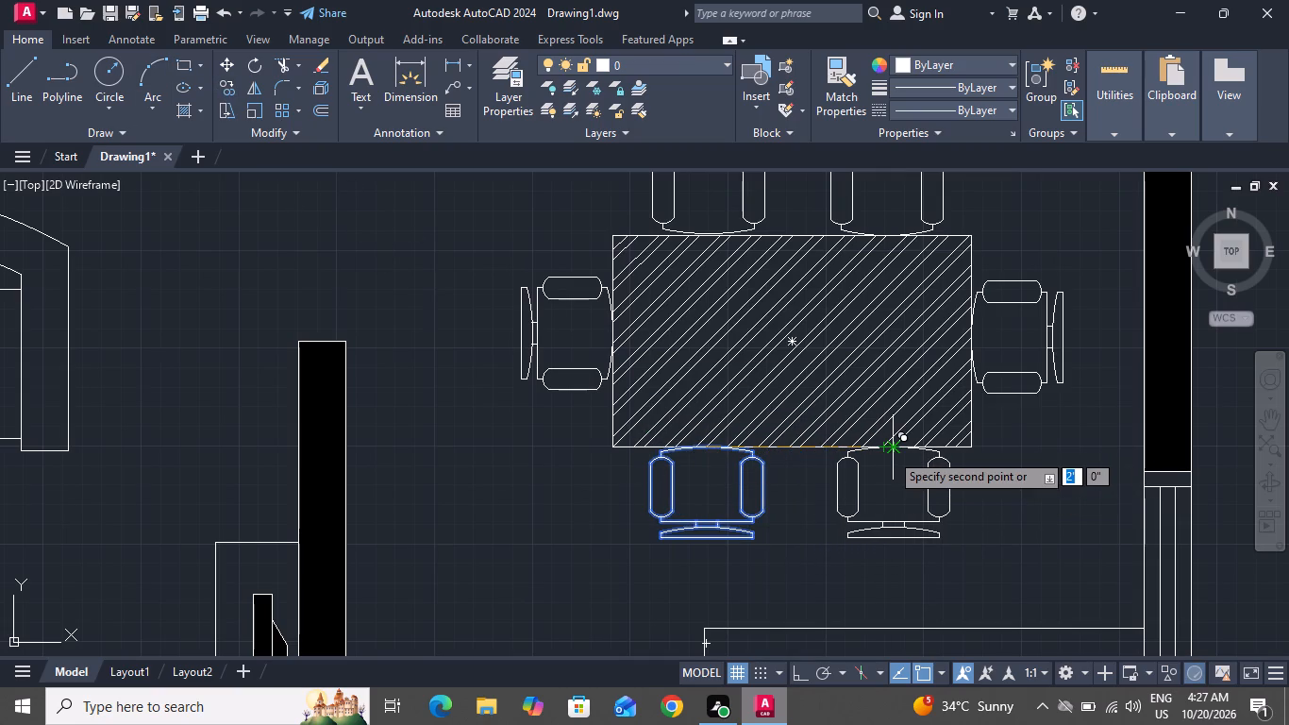
left_click(890, 452)
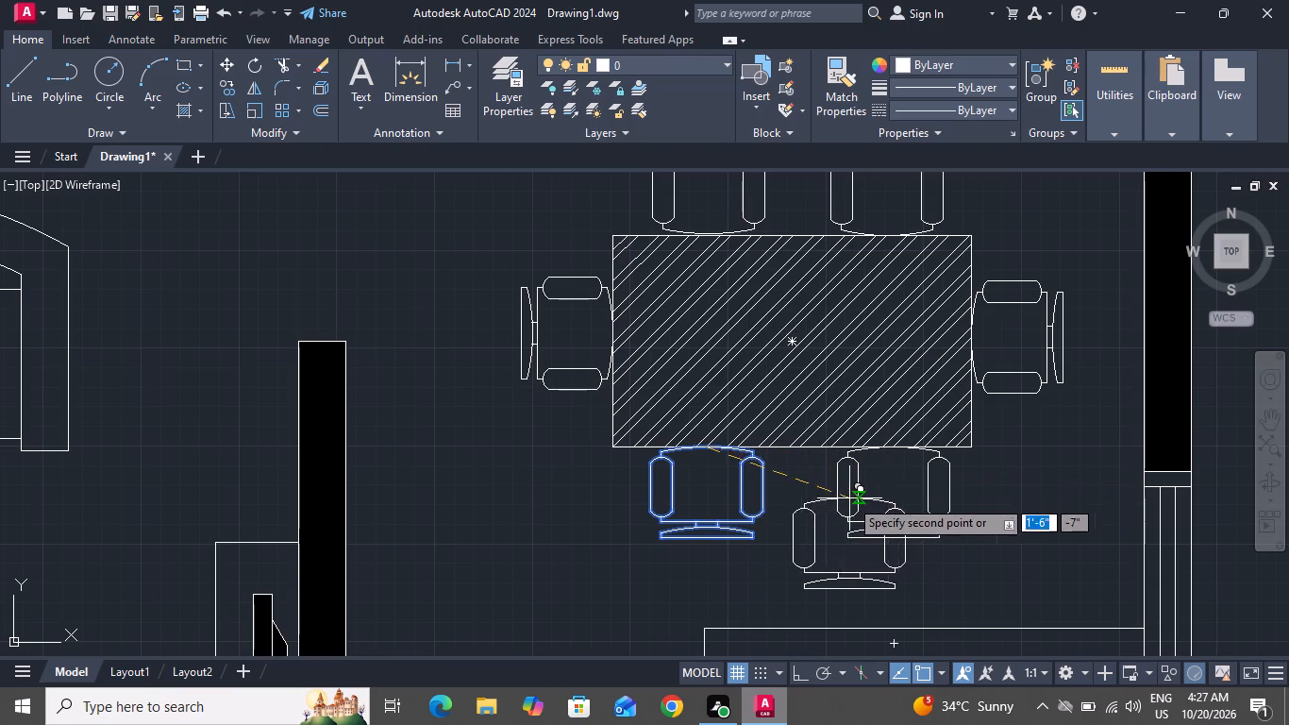
right_click(713, 487)
left_click(797, 244)
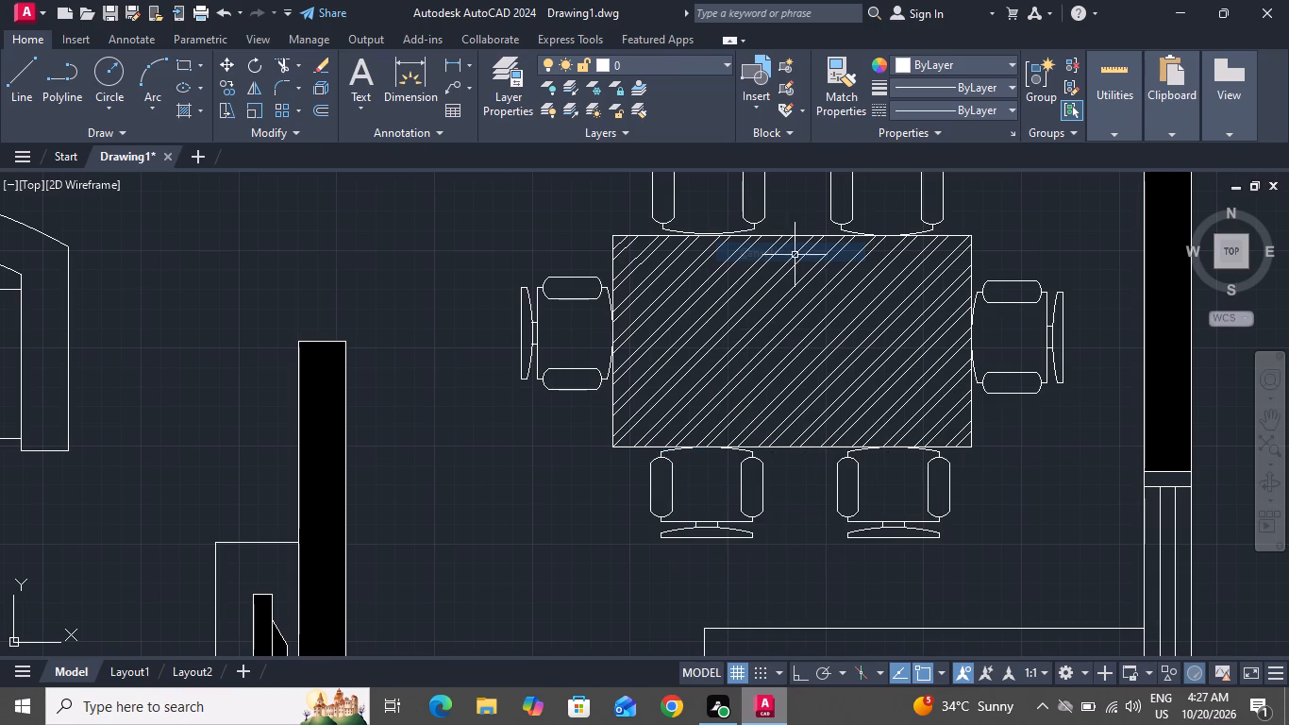
Set the color of the hatched dining table and its six chairs to green 19,155,72.
scroll(684, 478, "down", 2)
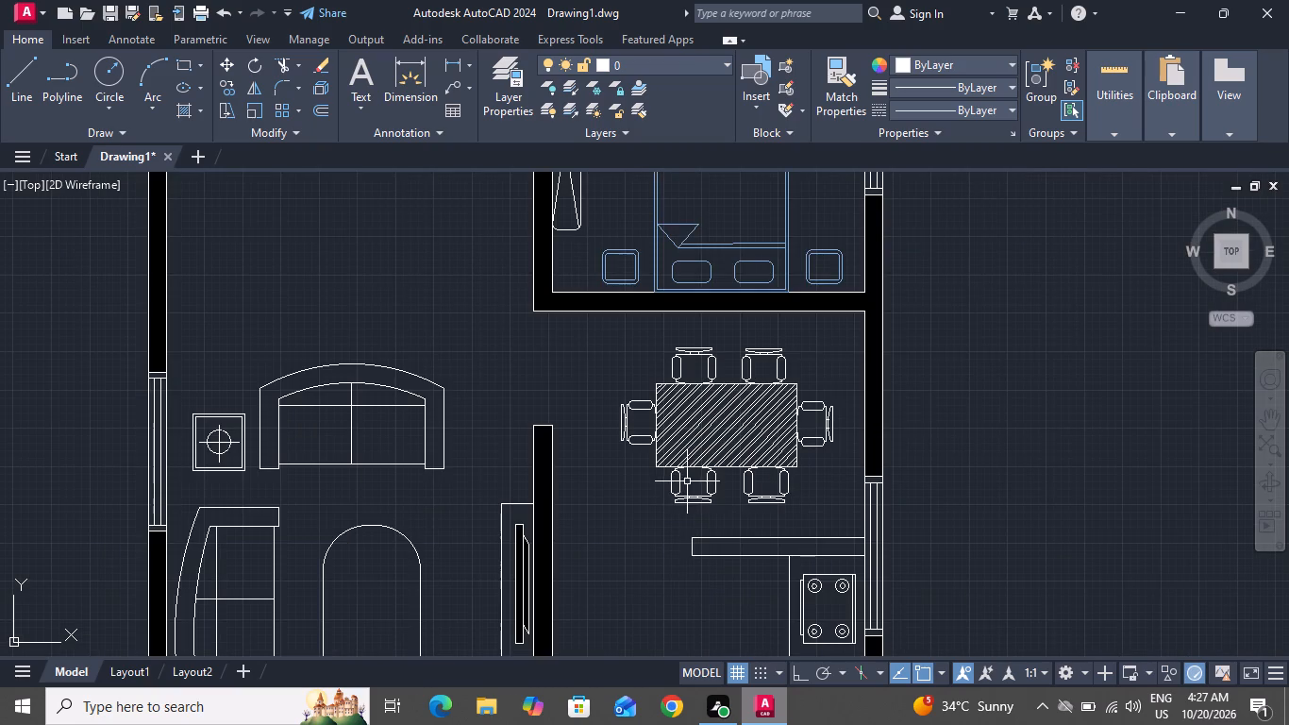
scroll(695, 538, "down", 1)
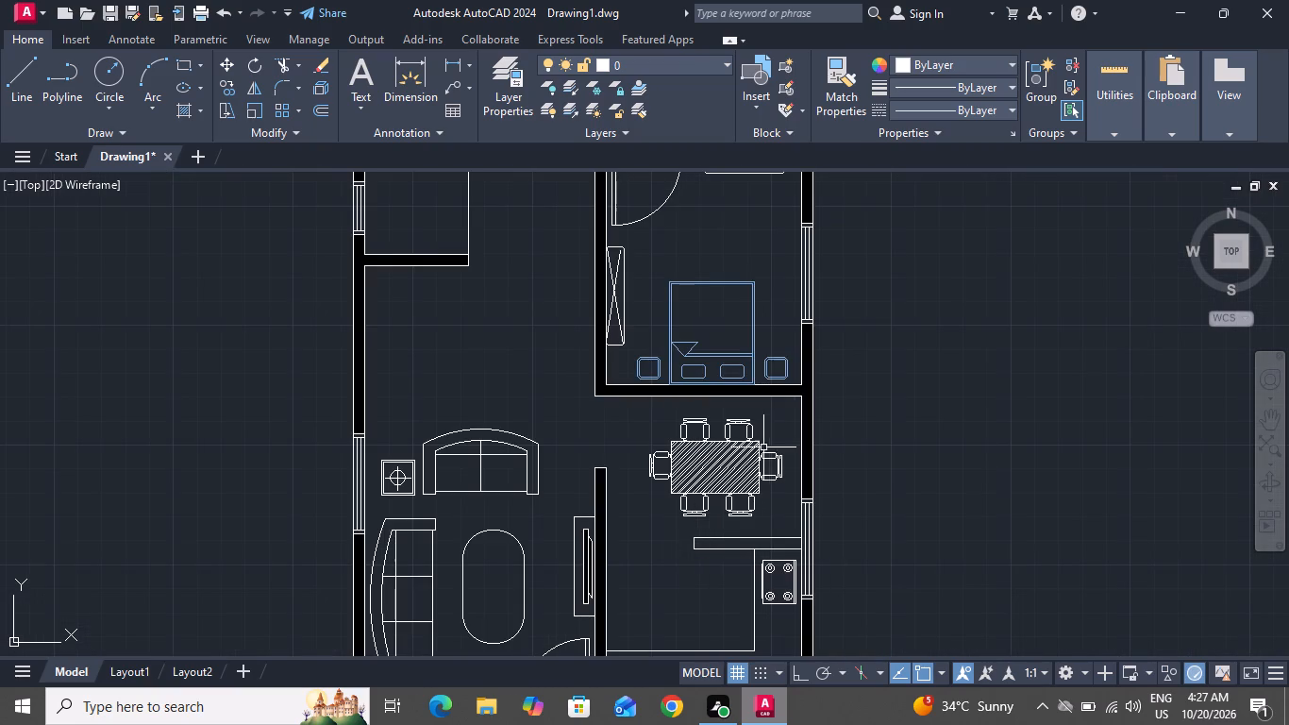
left_click(800, 418)
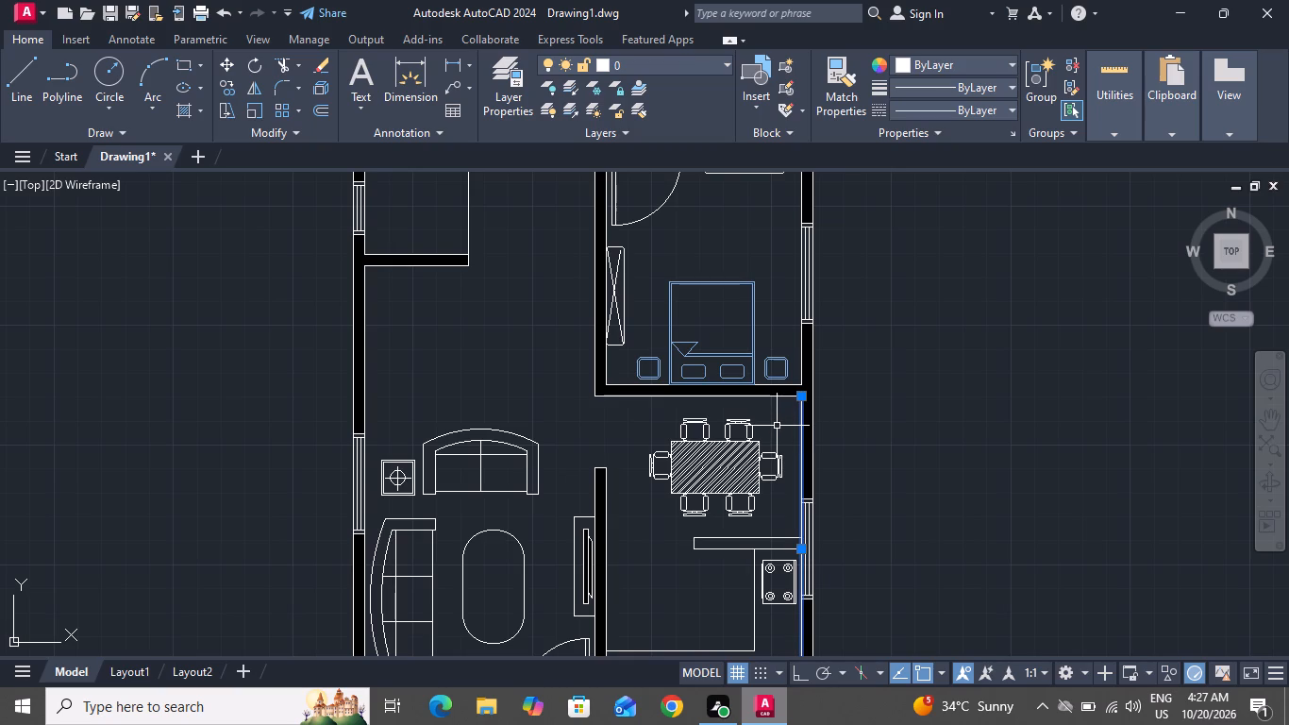
key("Escape")
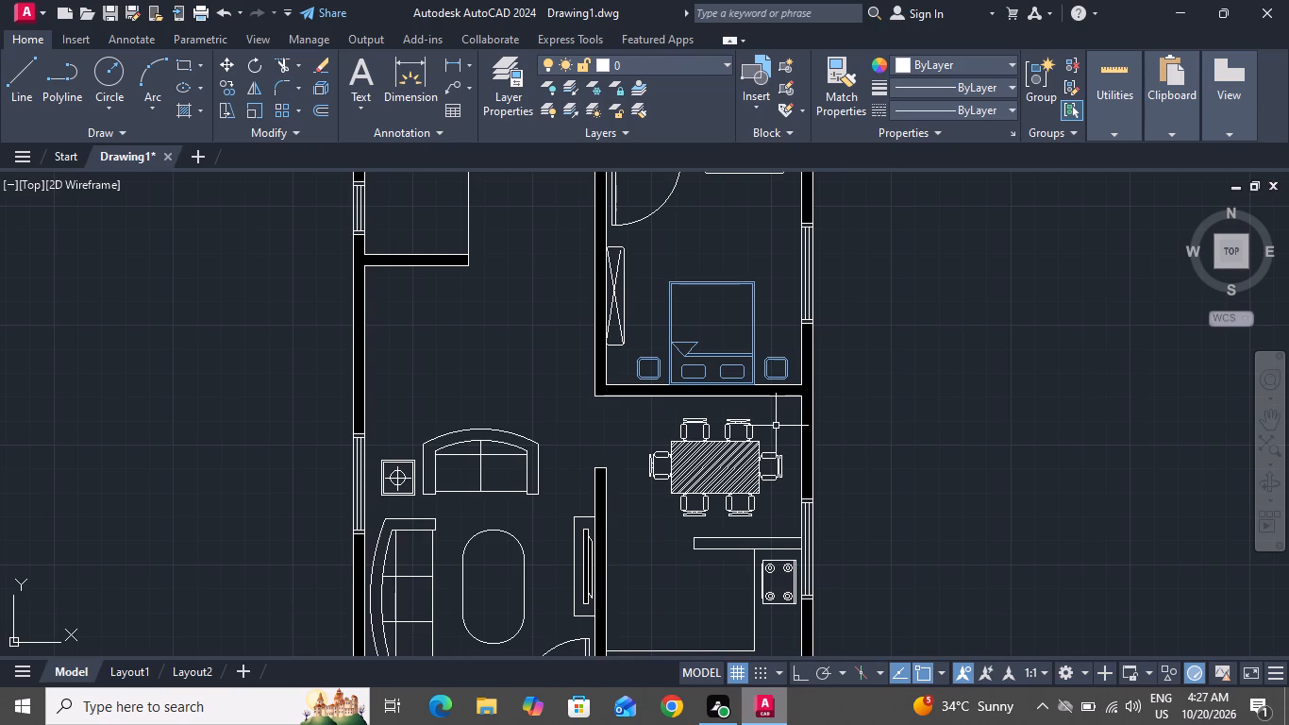
left_click_drag(784, 417, 776, 434)
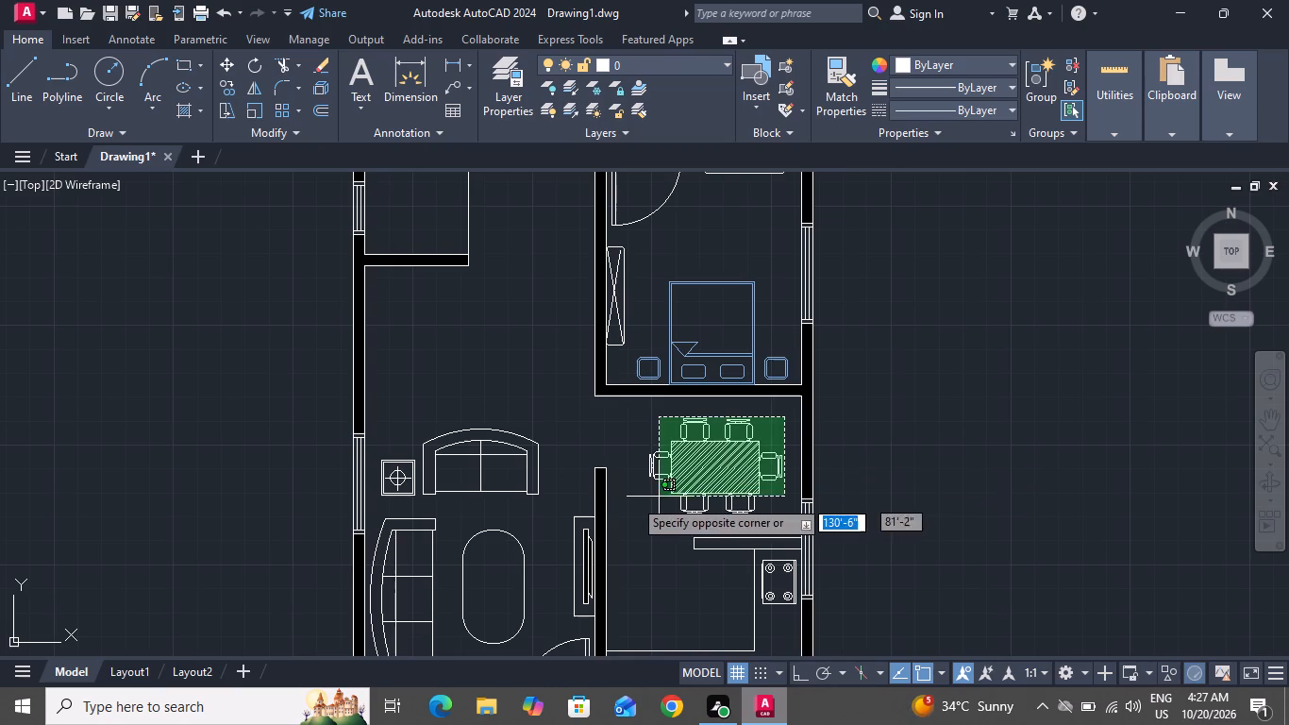
left_click(641, 530)
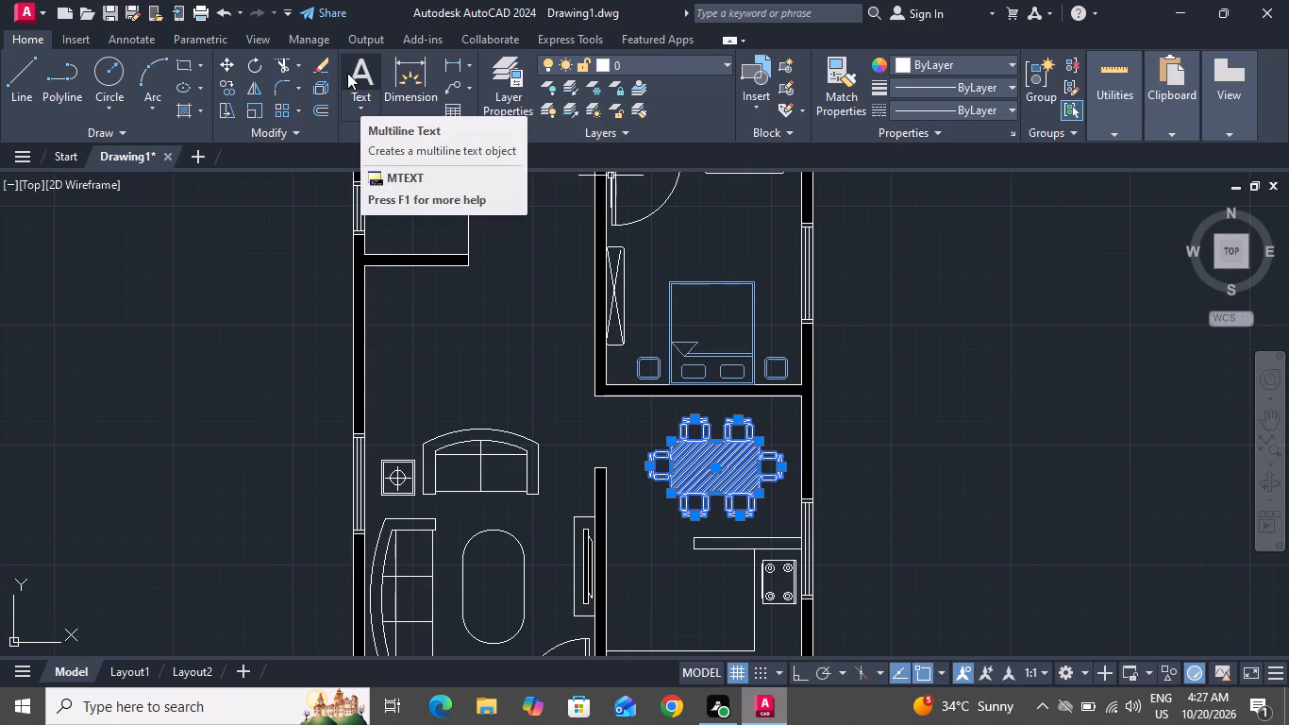
left_click(997, 66)
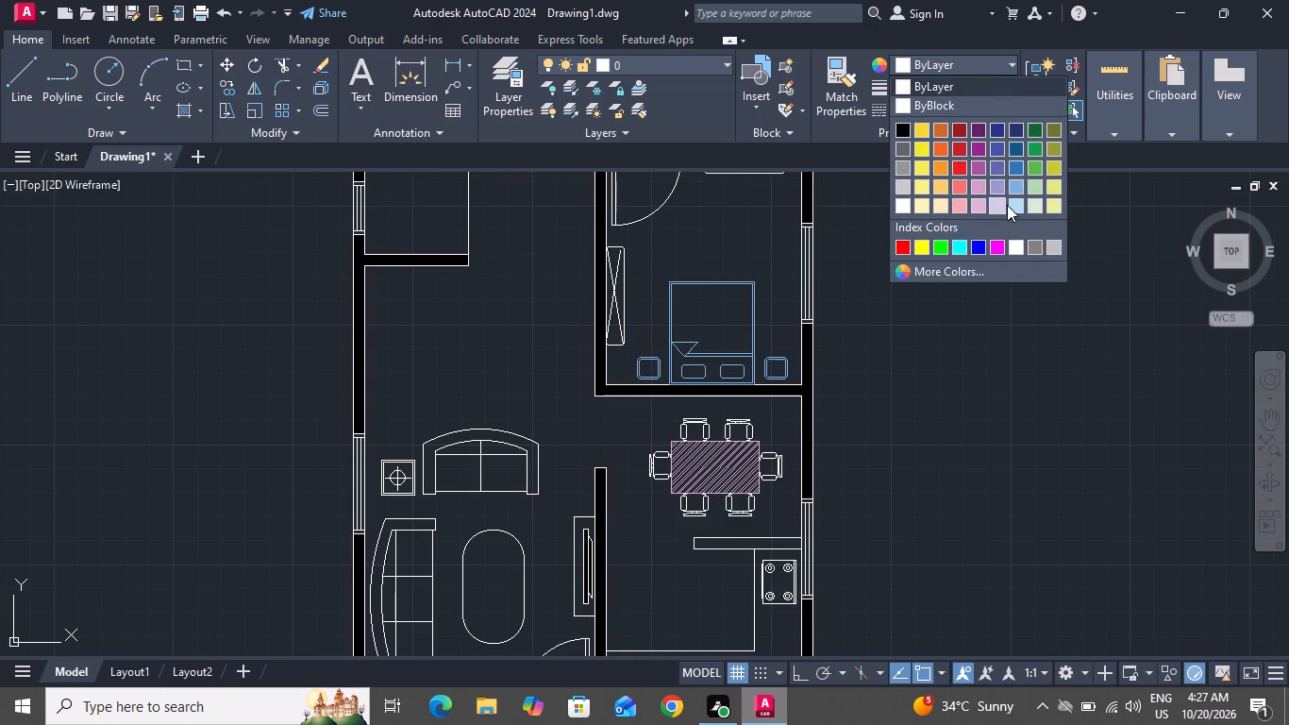
left_click(1037, 148)
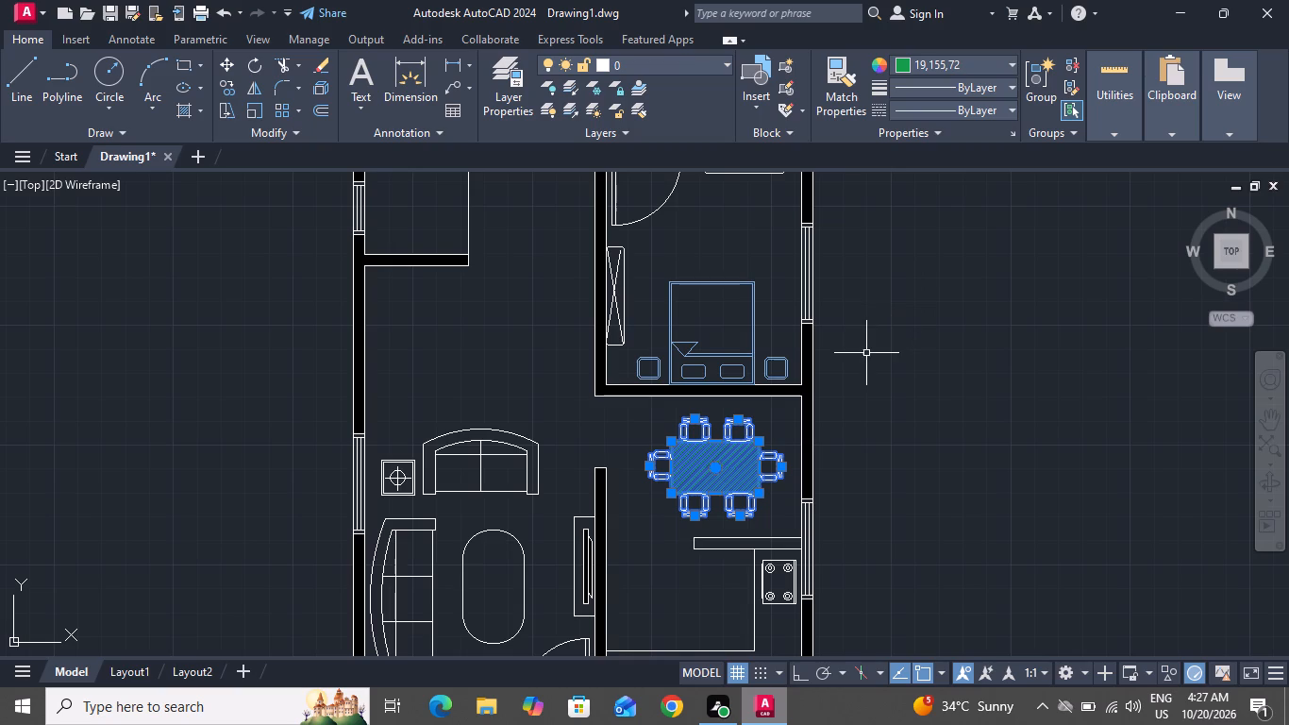
Draw a small rectangular washbasin counter in the left bathroom, starting from the inner upper-right wall corner.
key("Escape")
scroll(842, 398, "down", 2)
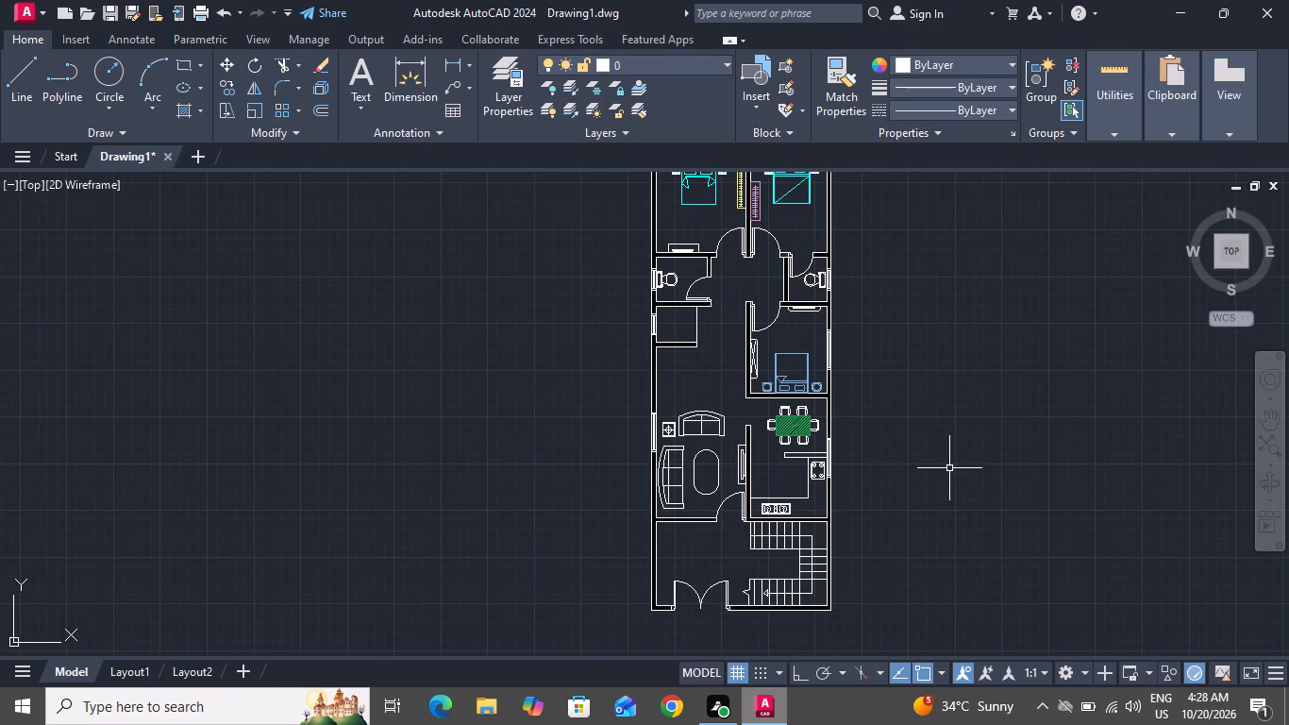
scroll(946, 474, "down", 2)
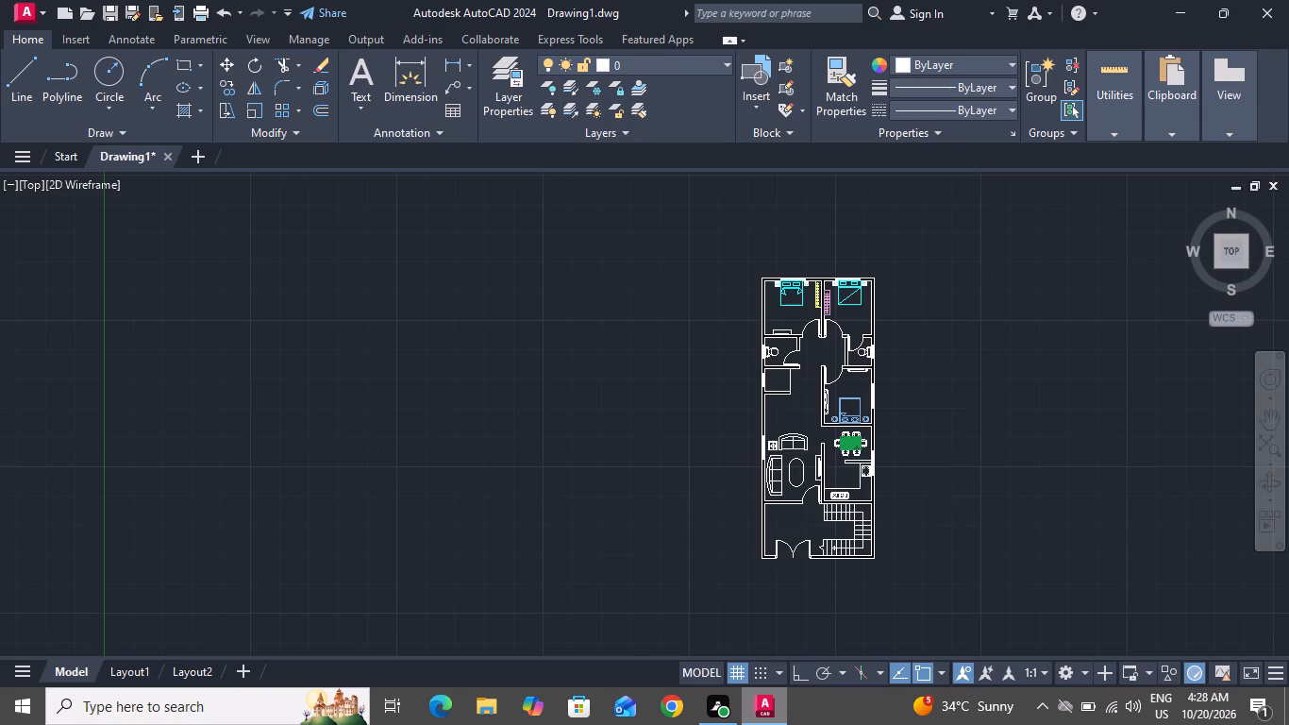
scroll(906, 398, "up", 4)
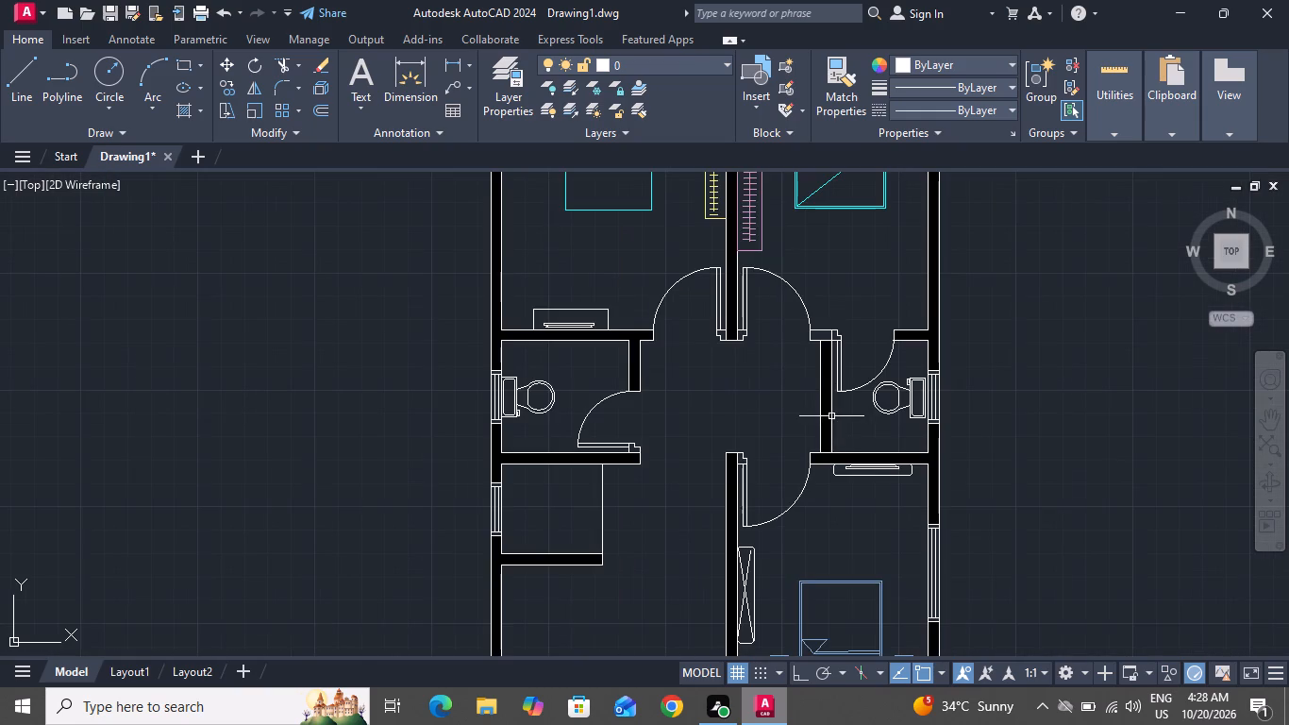
scroll(555, 332, "up", 3)
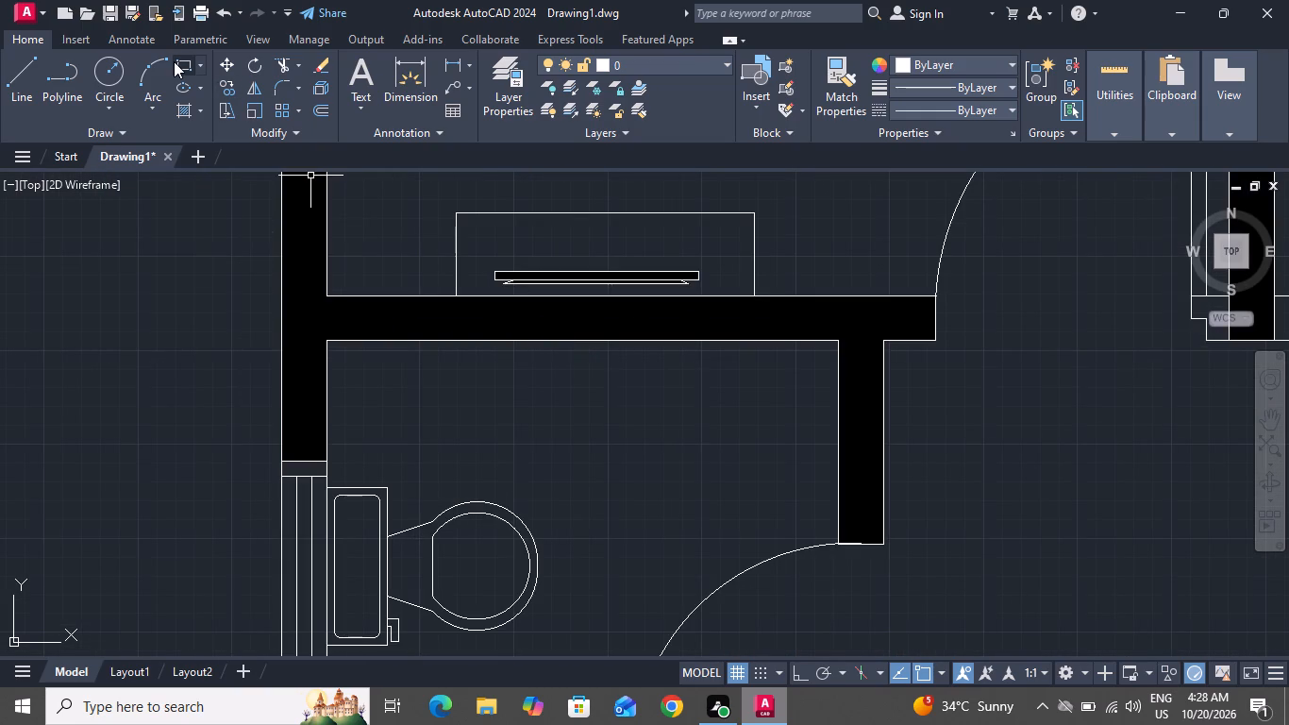
left_click(176, 60)
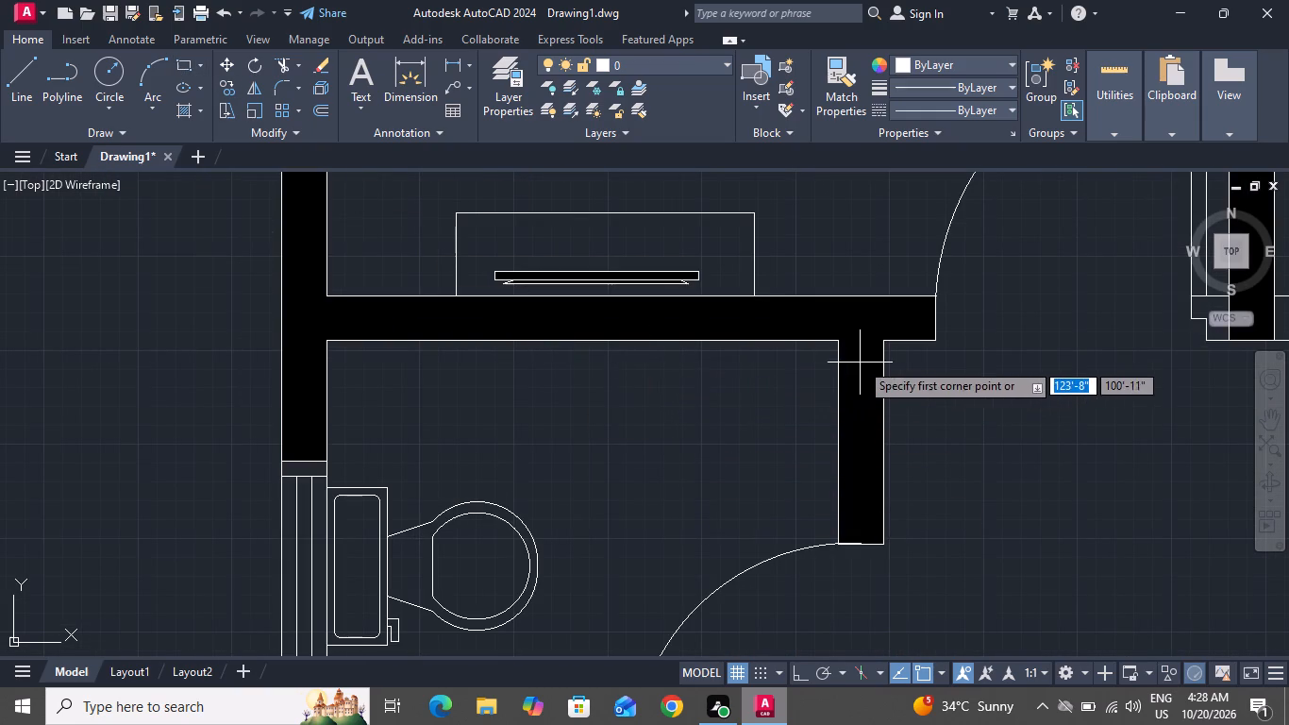
left_click(831, 339)
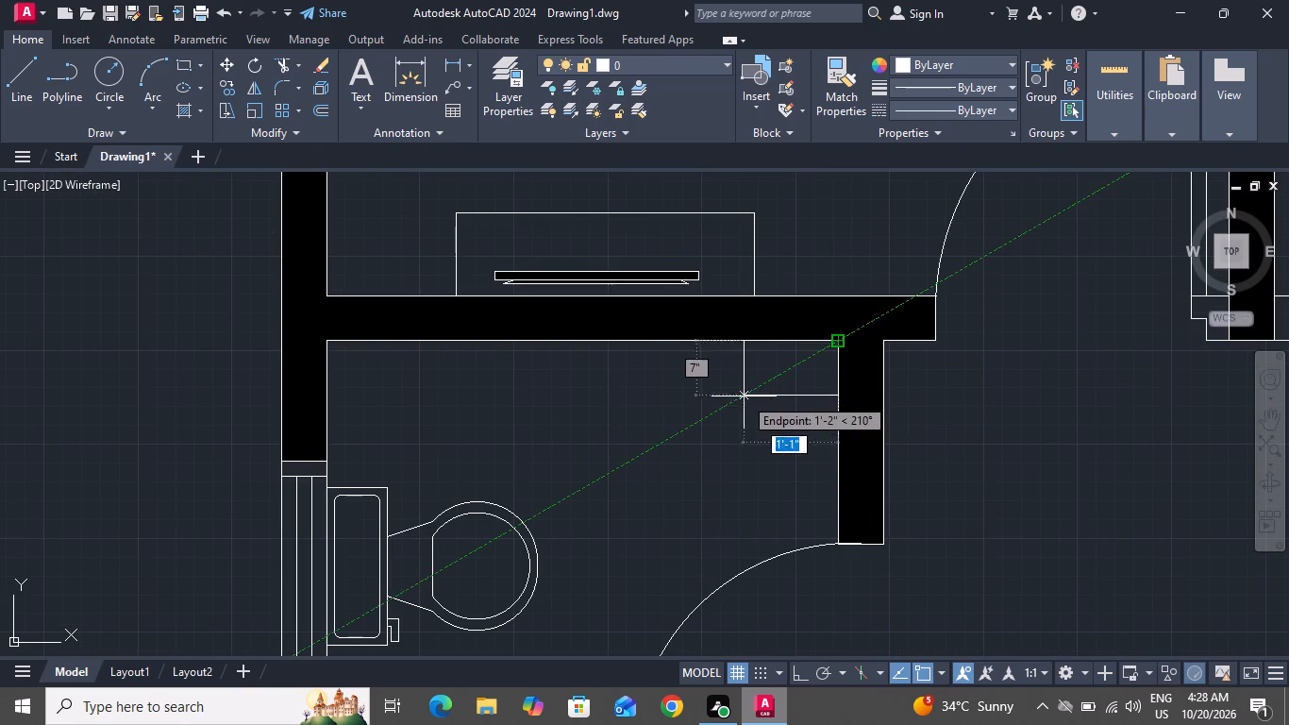
left_click(706, 436)
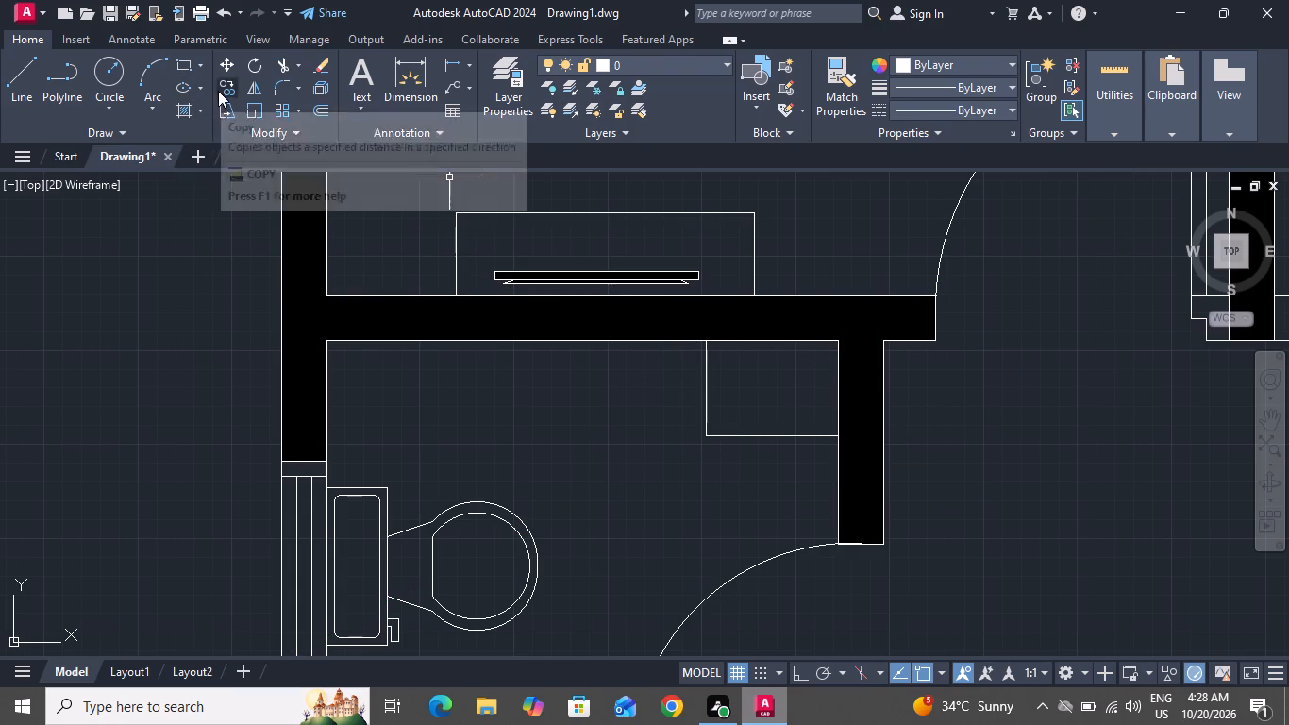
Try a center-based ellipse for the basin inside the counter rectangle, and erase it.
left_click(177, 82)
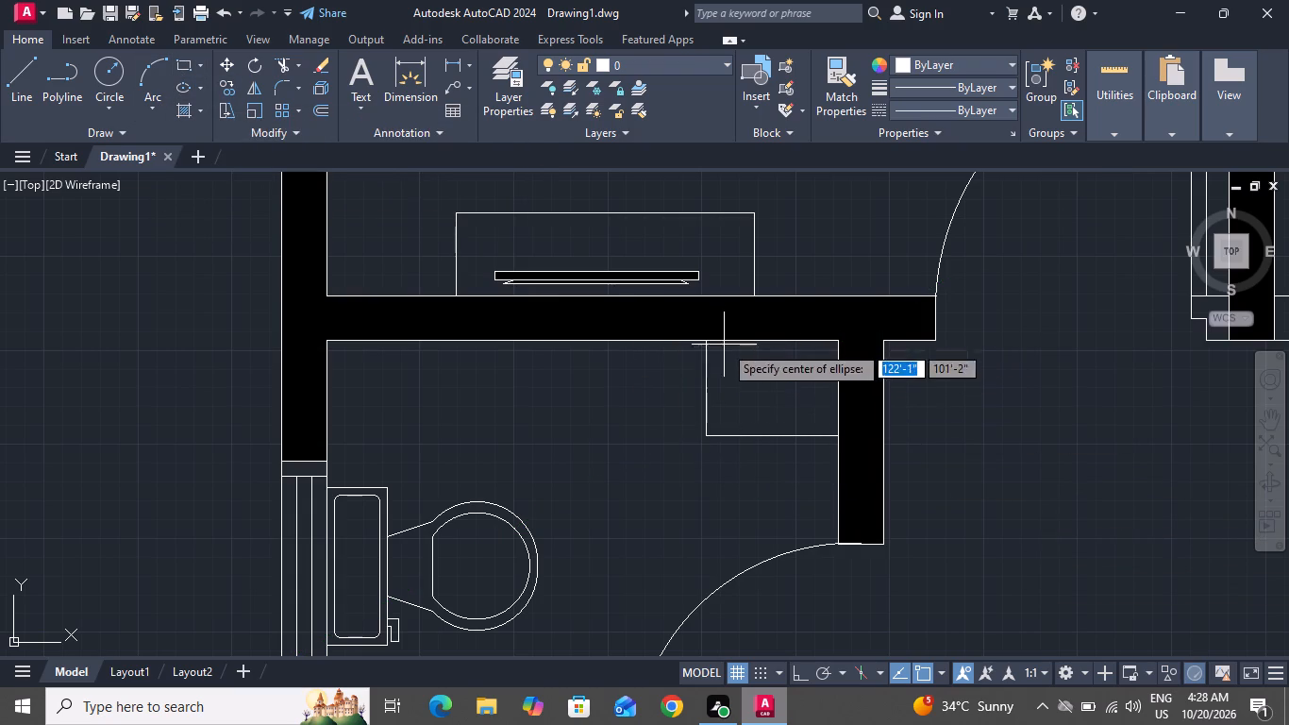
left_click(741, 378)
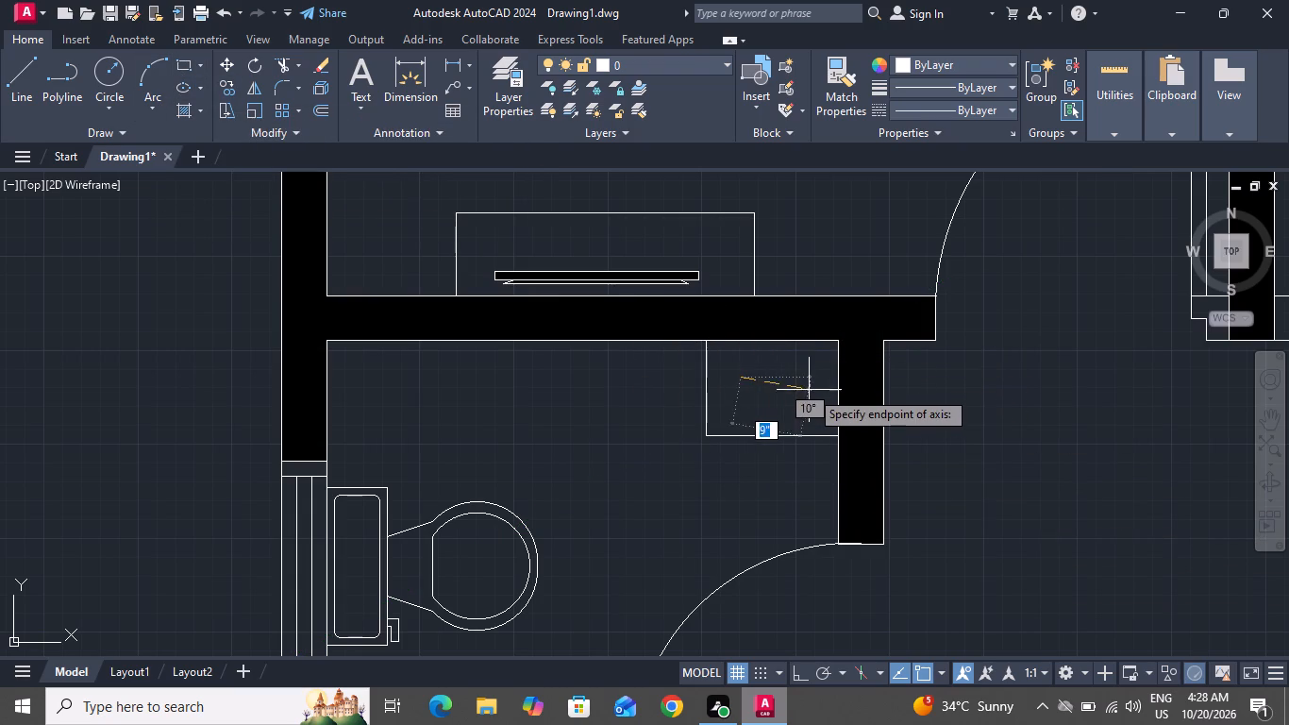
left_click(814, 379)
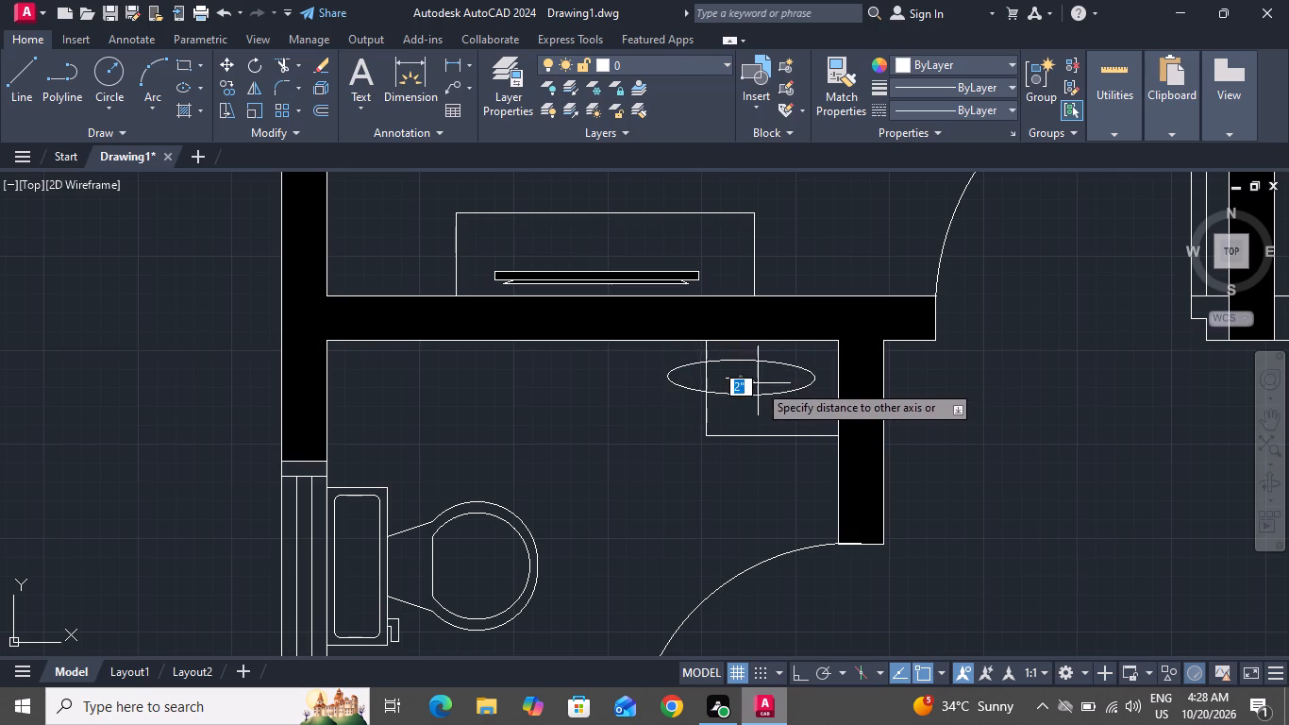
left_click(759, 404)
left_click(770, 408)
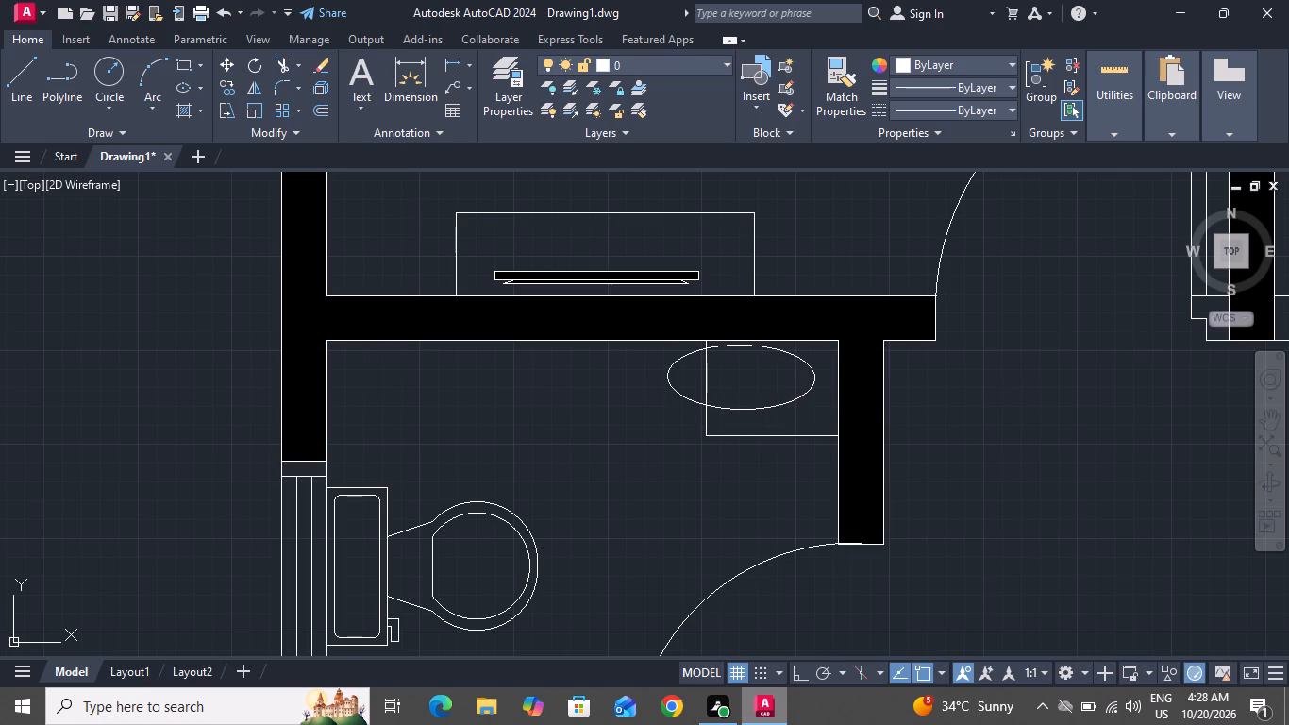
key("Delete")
Draw a small horizontal basin ellipse by its axis endpoints, entirely inside the counter rectangle.
type("EL")
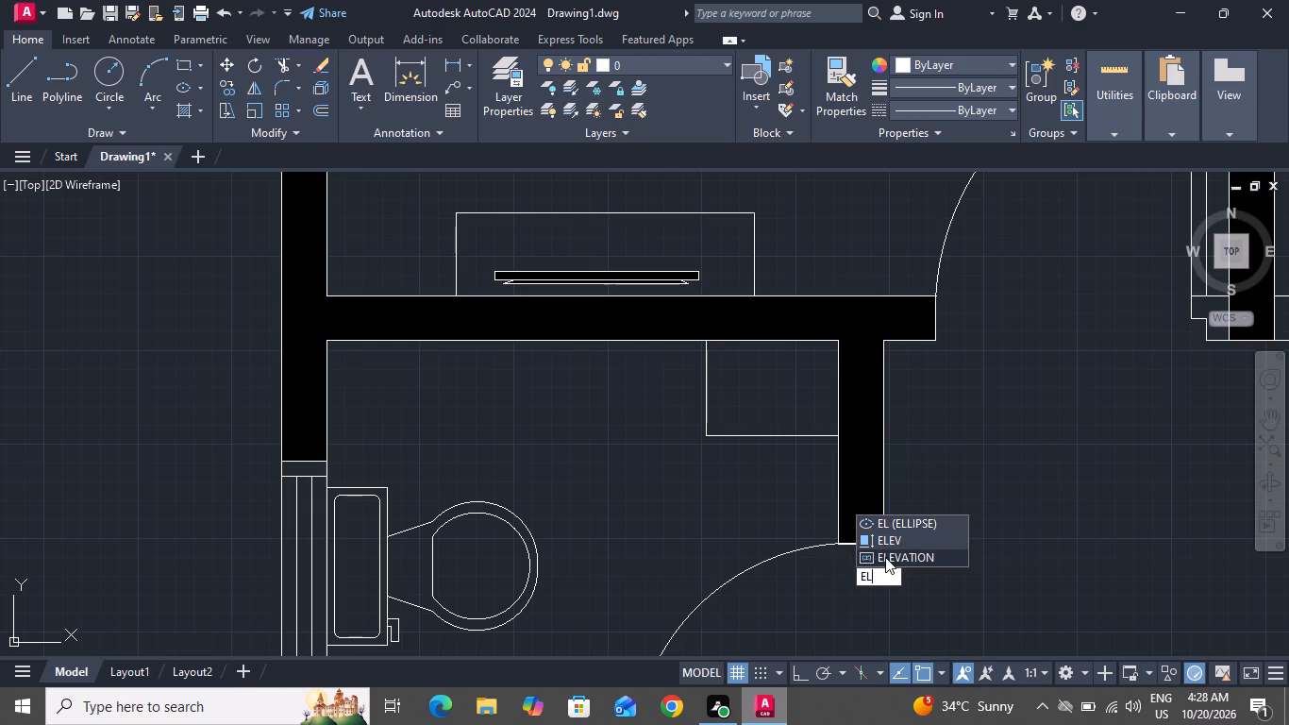
key("space")
scroll(741, 382, "up", 2)
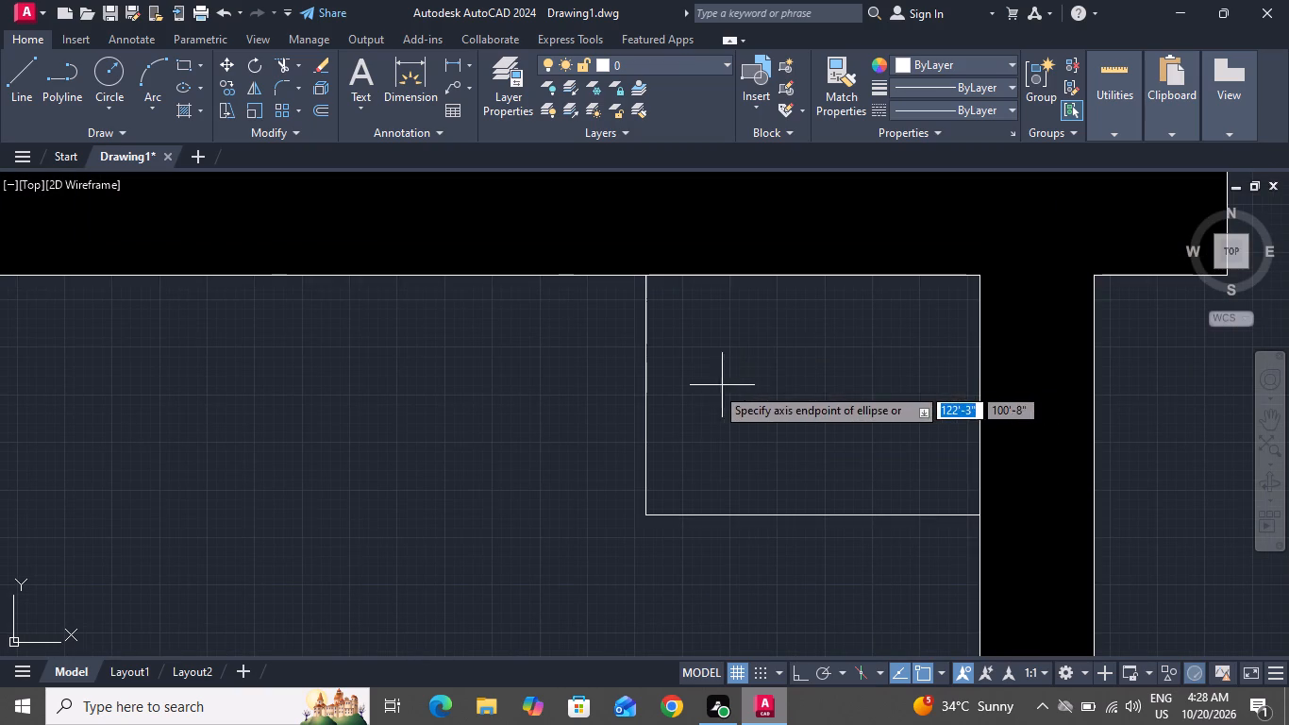
left_click(711, 386)
left_click(851, 386)
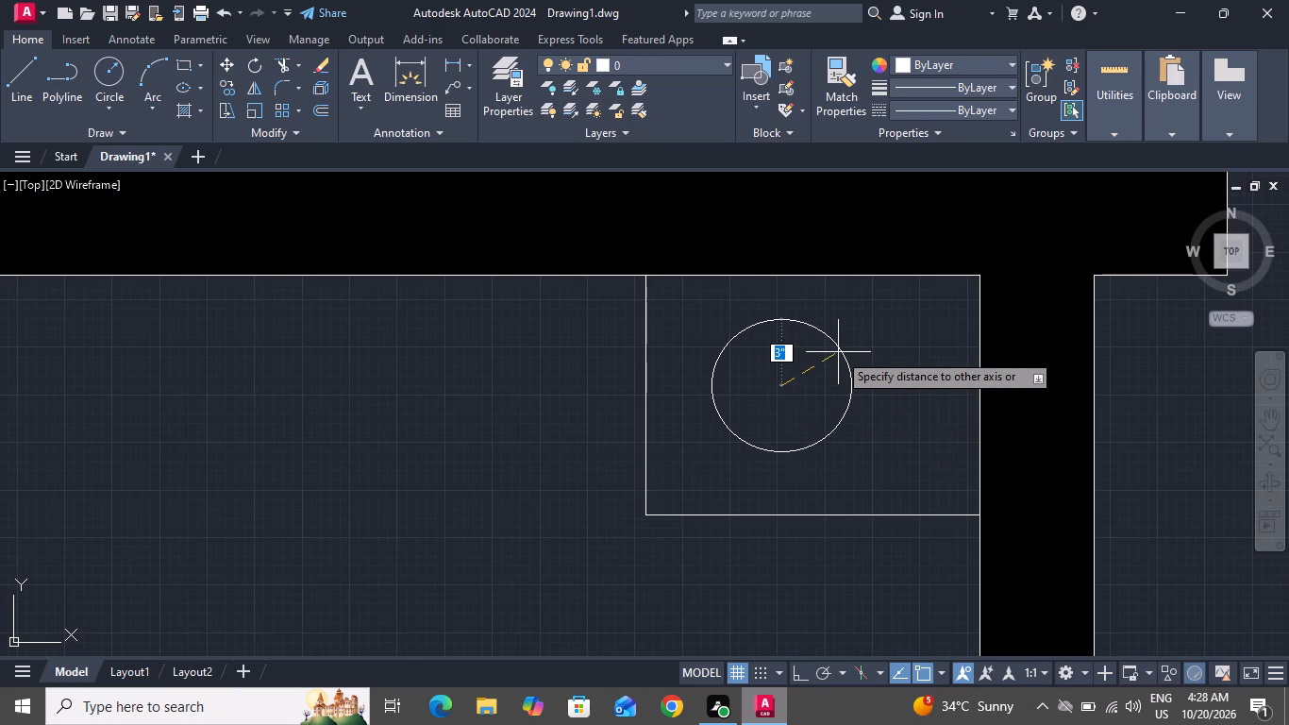
left_click(831, 389)
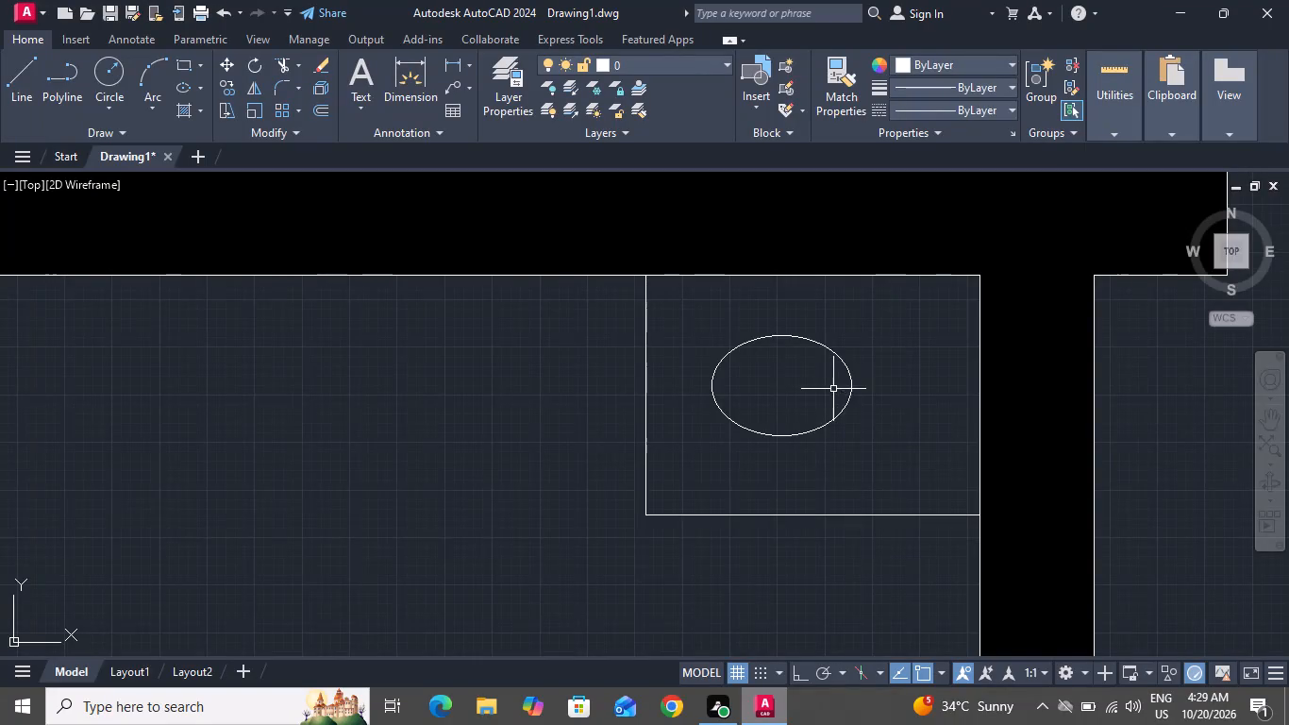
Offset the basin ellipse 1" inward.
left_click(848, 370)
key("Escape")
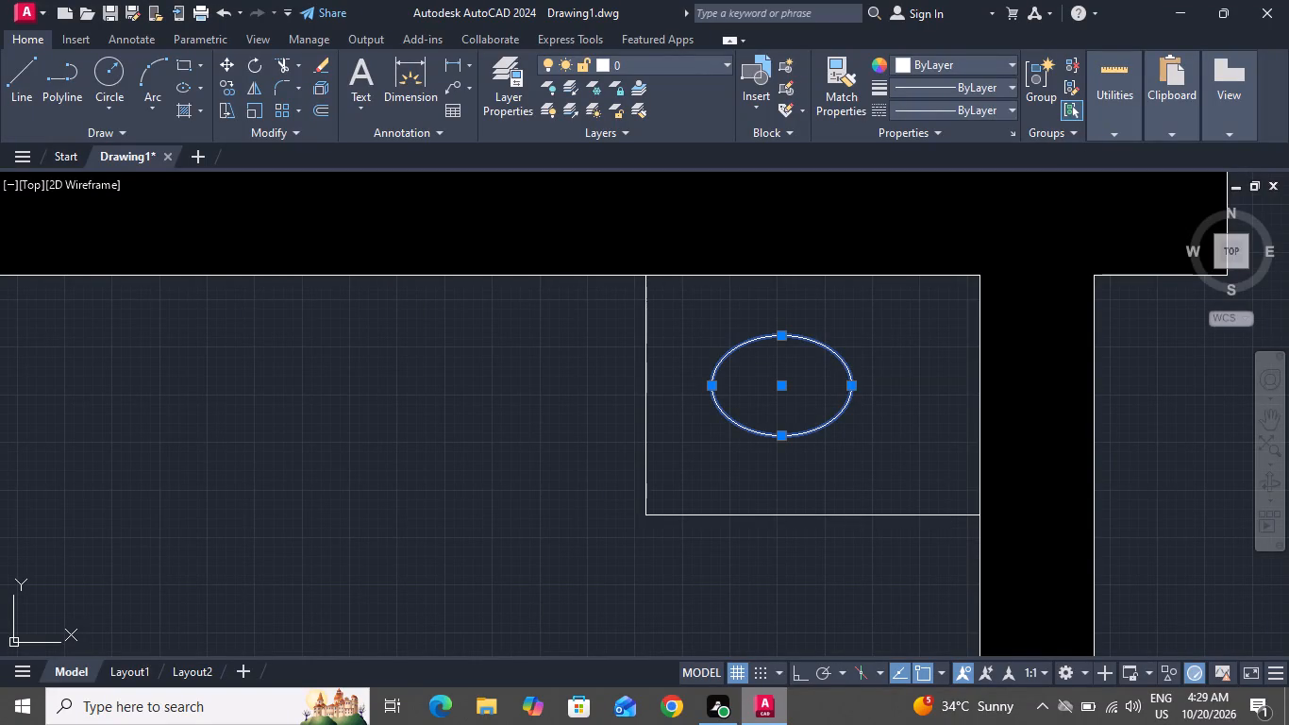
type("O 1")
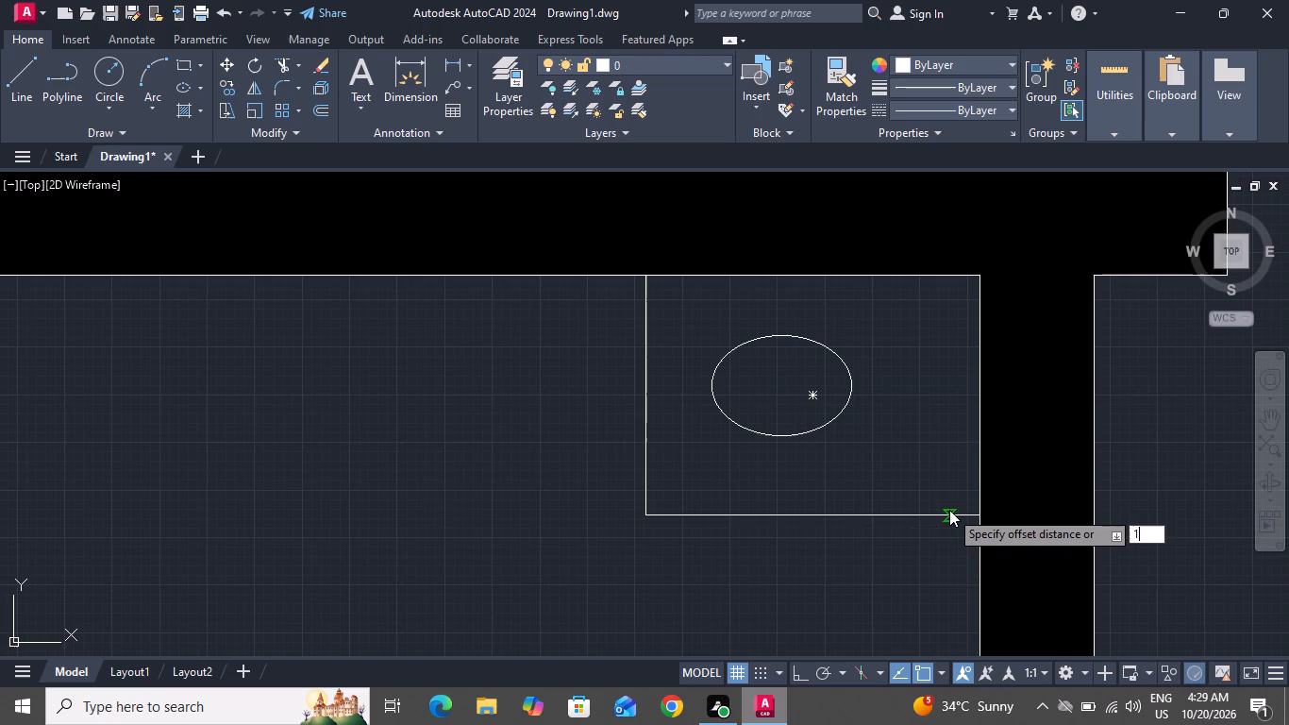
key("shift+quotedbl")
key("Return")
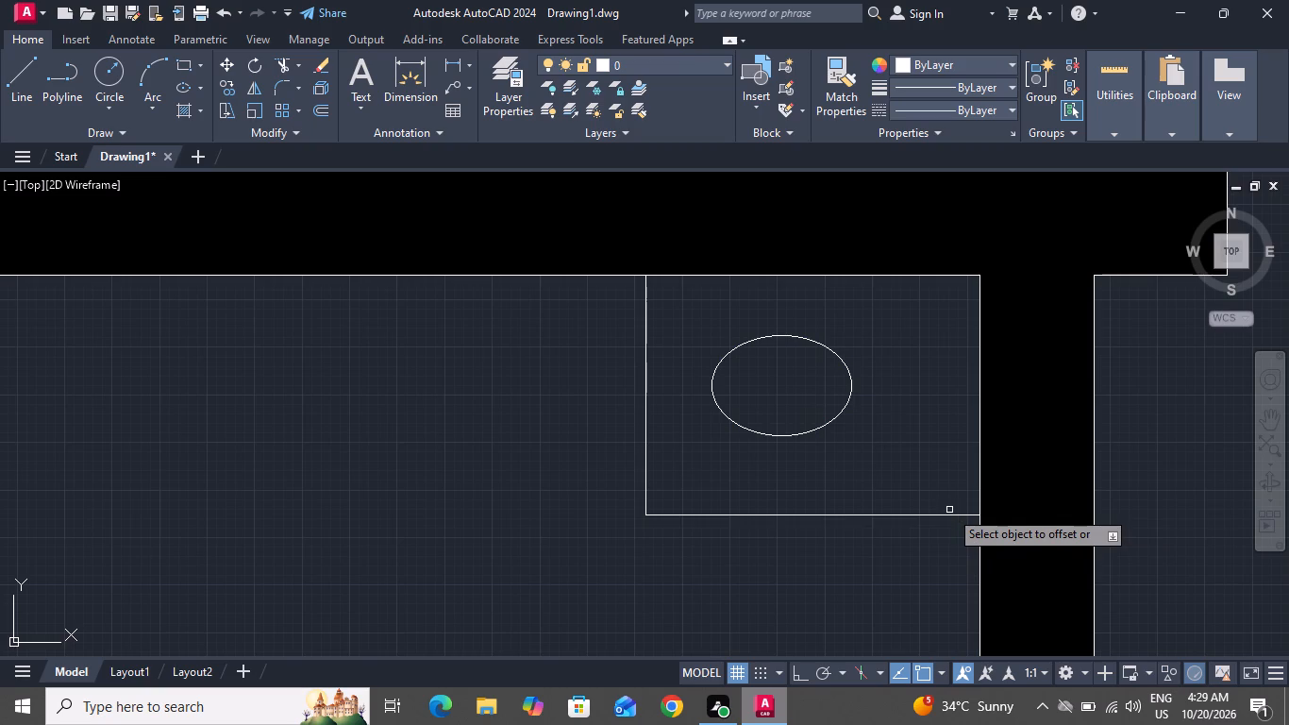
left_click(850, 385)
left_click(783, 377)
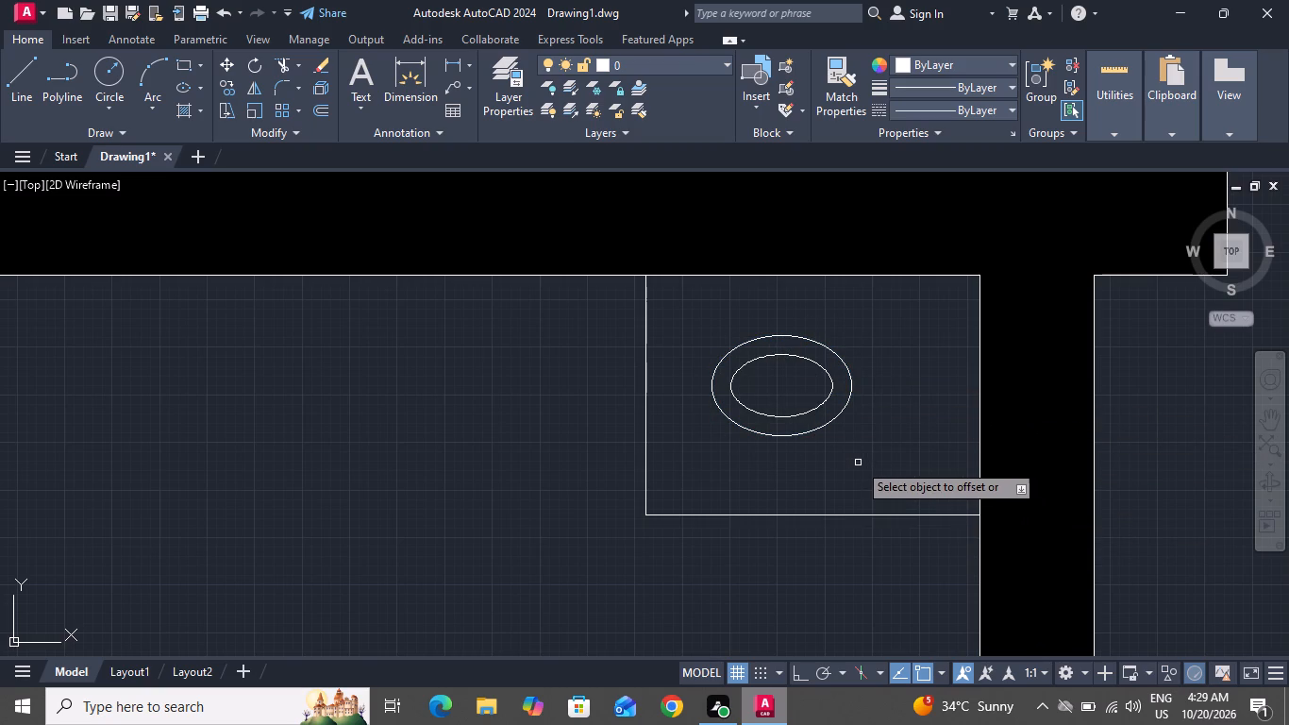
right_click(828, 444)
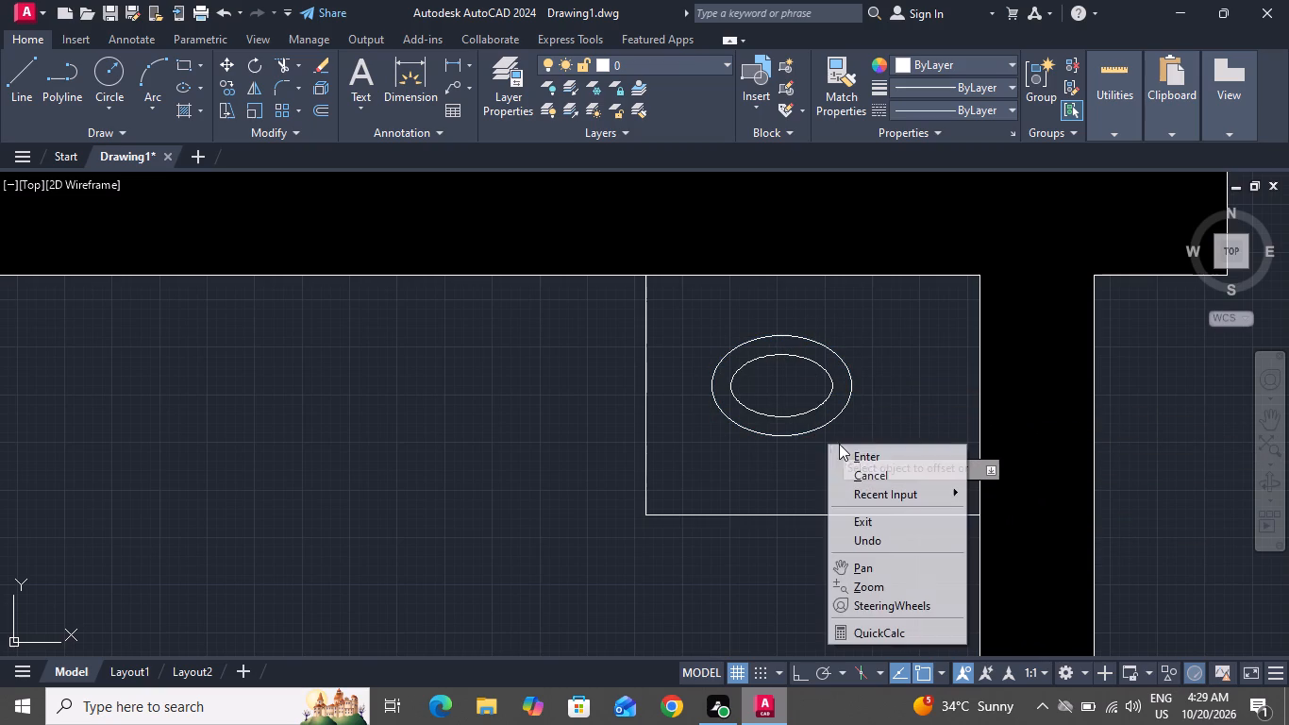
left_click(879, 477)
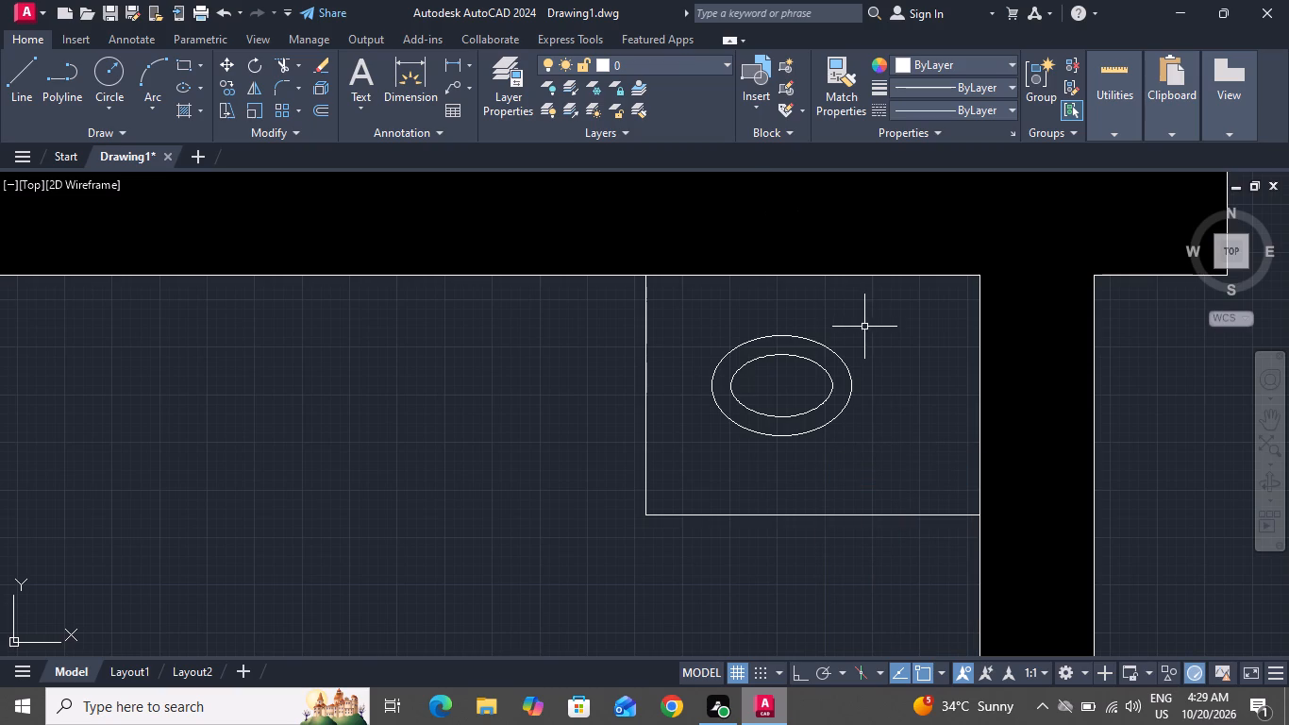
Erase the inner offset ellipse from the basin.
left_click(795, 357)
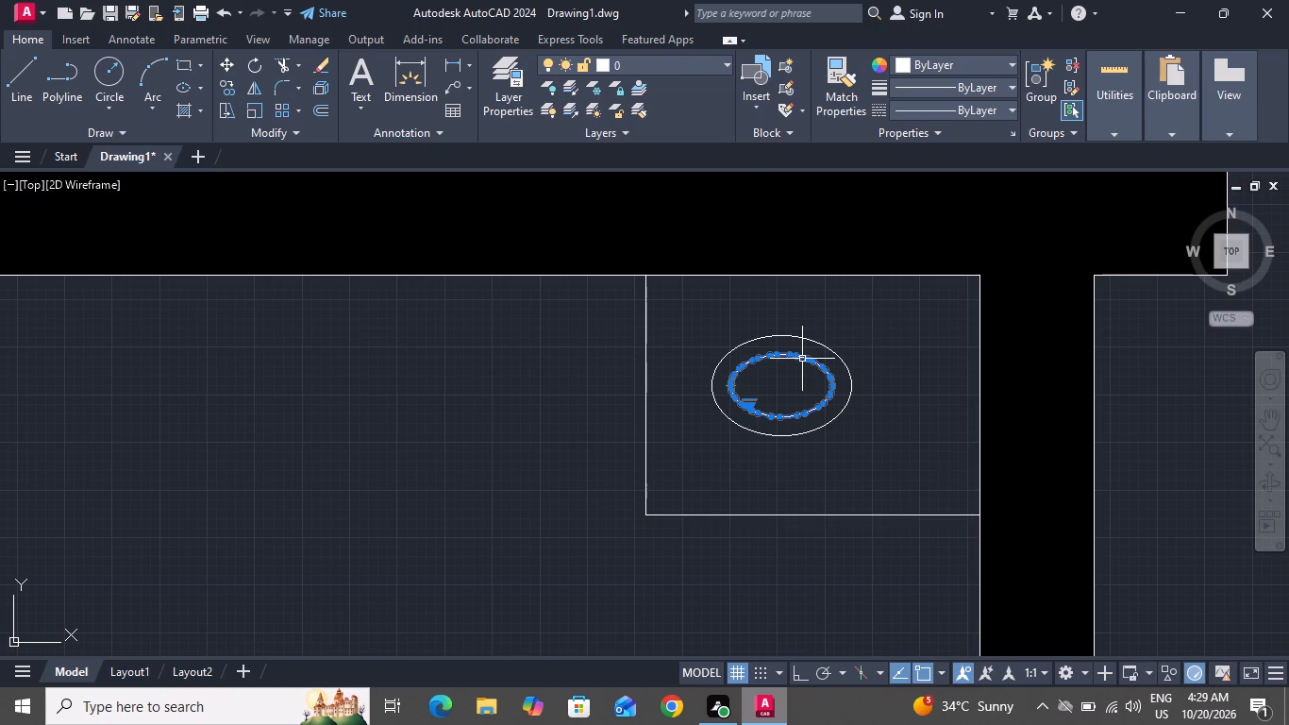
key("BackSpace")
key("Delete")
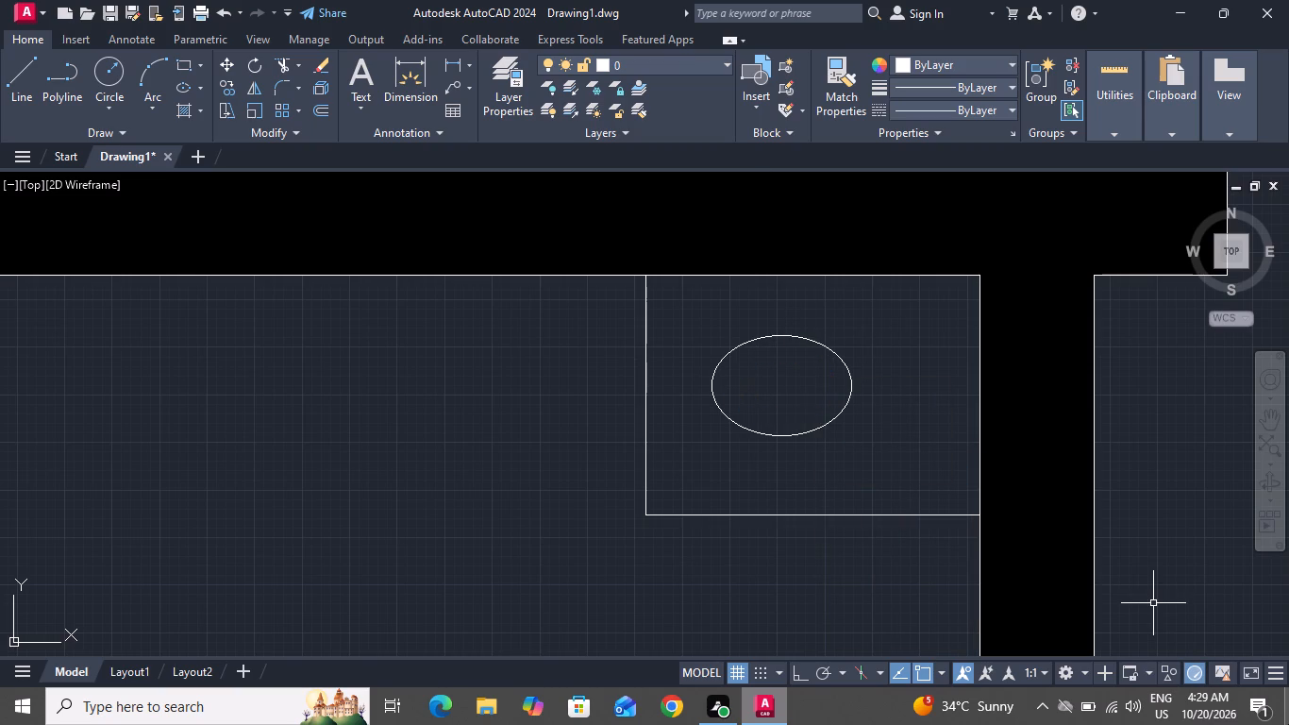
Move the basin ellipse slightly to the right, closer to the middle of the counter rectangle.
left_click(843, 362)
left_click(224, 65)
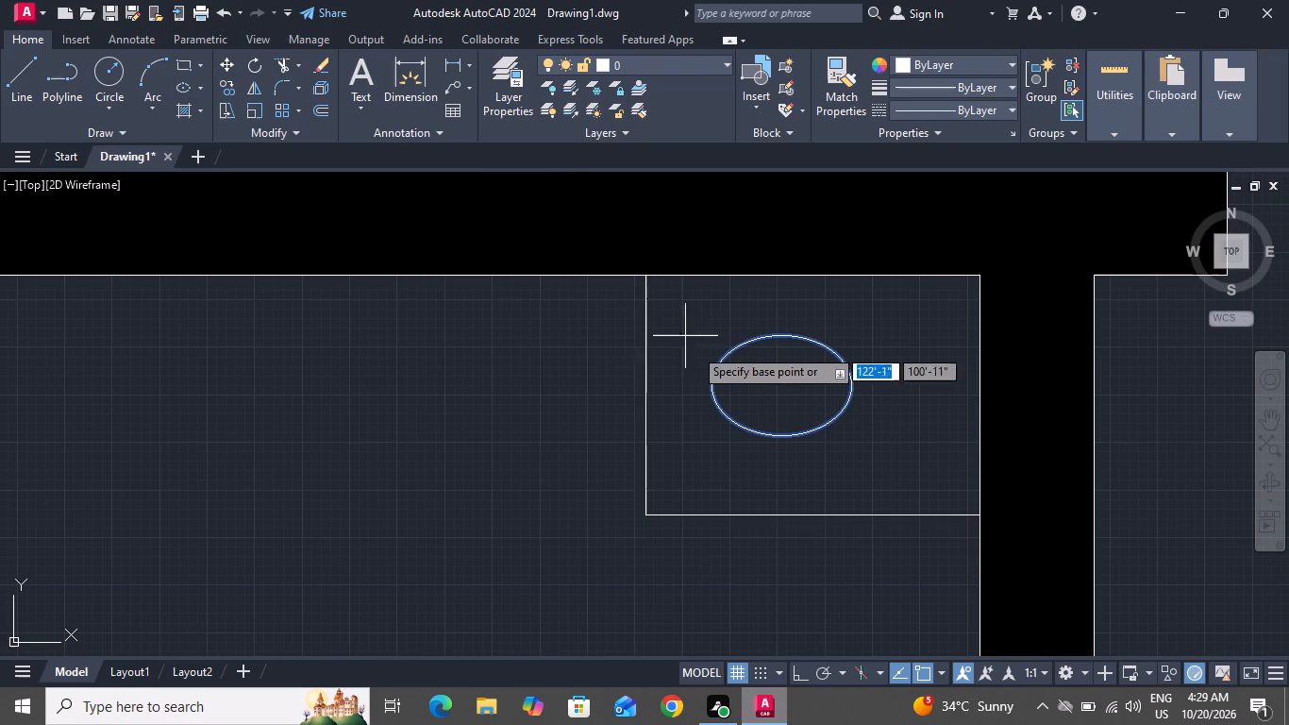
left_click(773, 385)
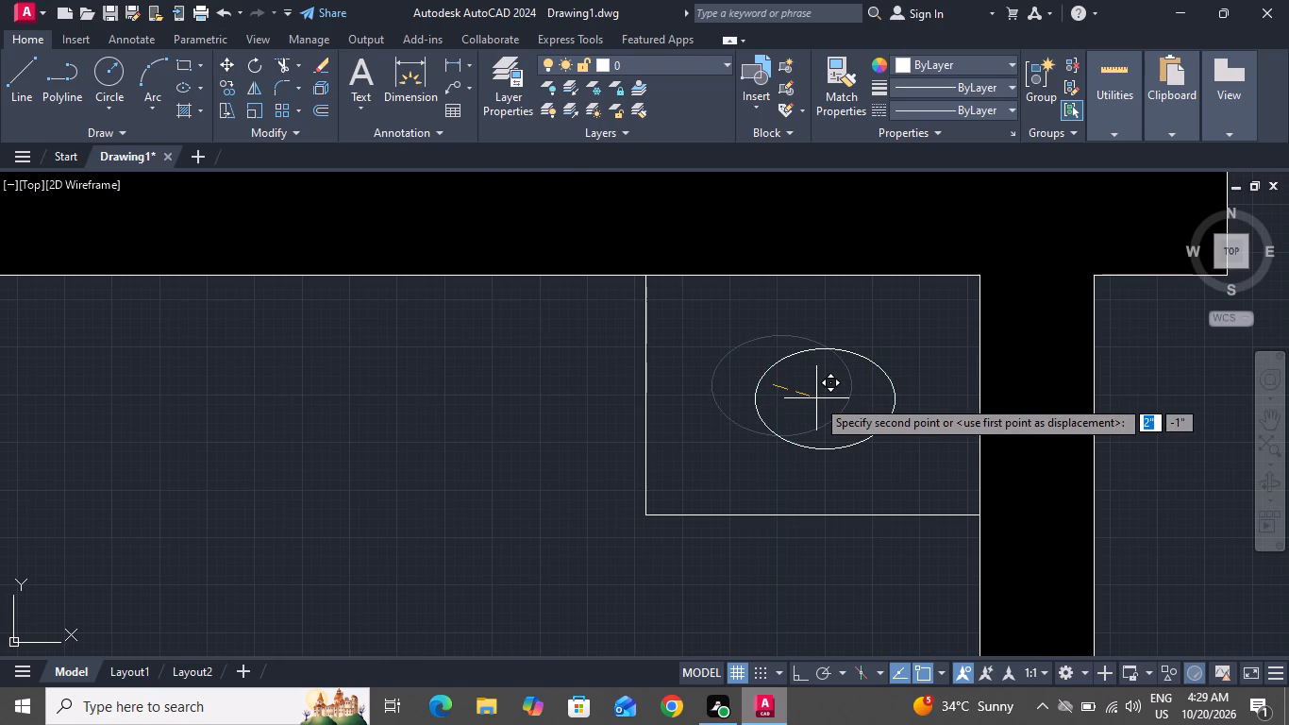
left_click(797, 382)
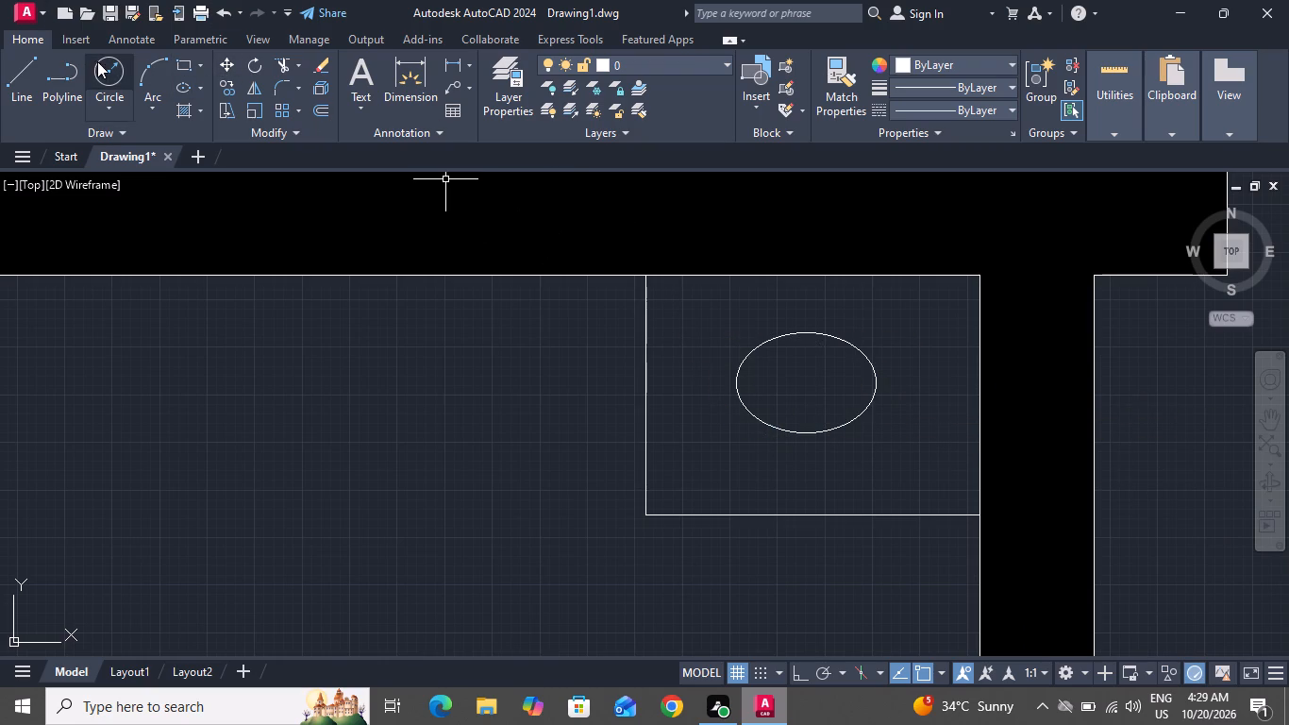
Draw a tiny drain circle centered on the basin ellipse.
left_click(105, 64)
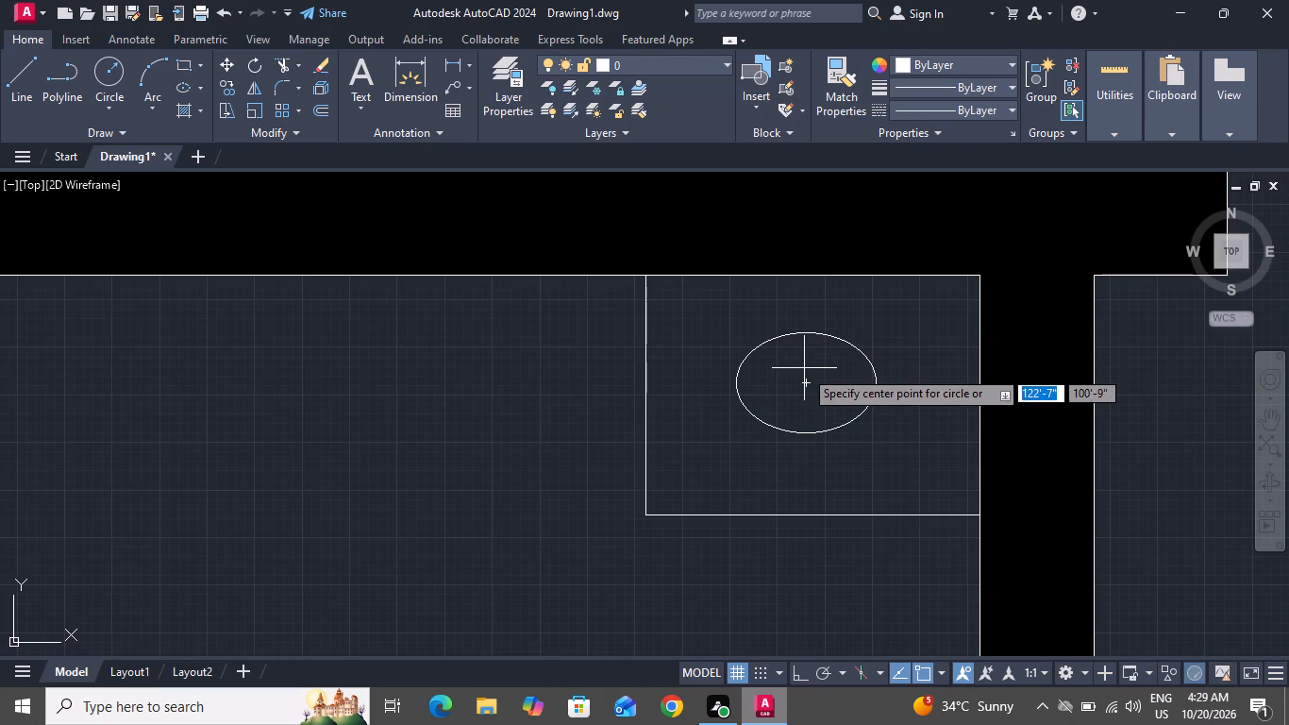
left_click(804, 378)
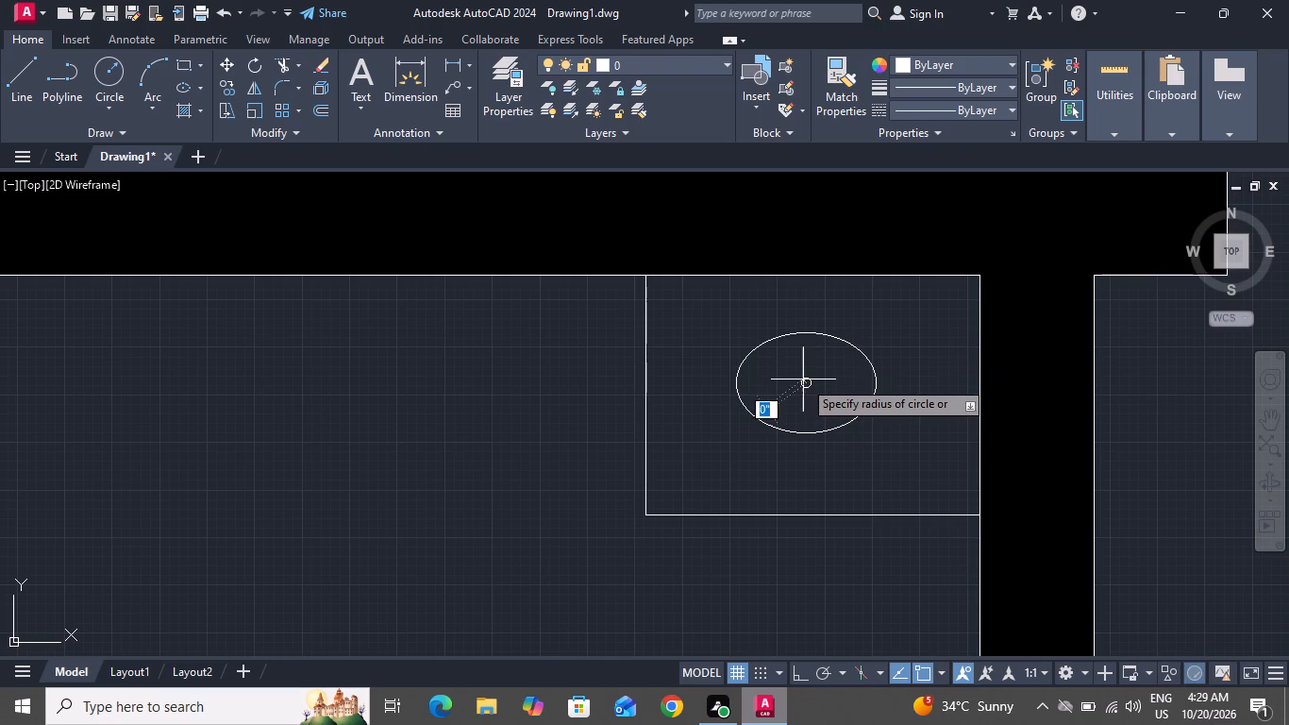
left_click(804, 377)
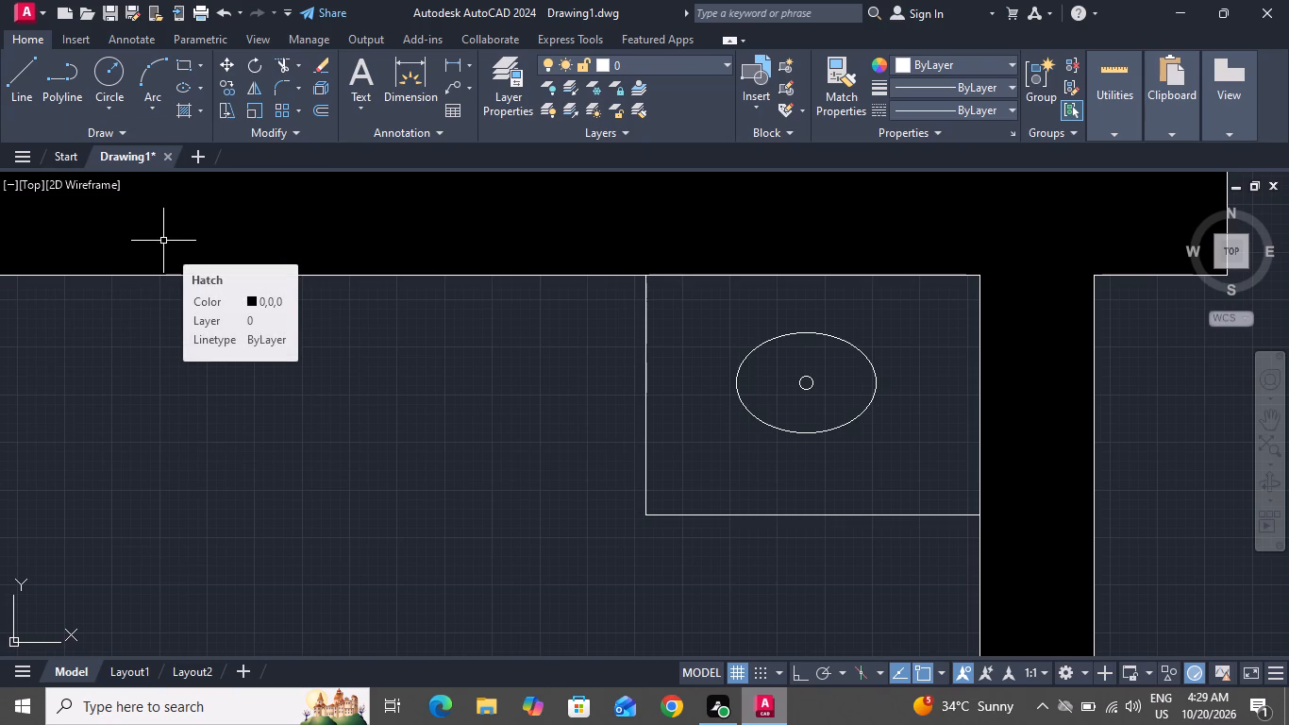
Color the left bathroom's washbasin, including the counter rectangle, basin ellipse and drain circle, light red.
scroll(165, 294, "down", 1)
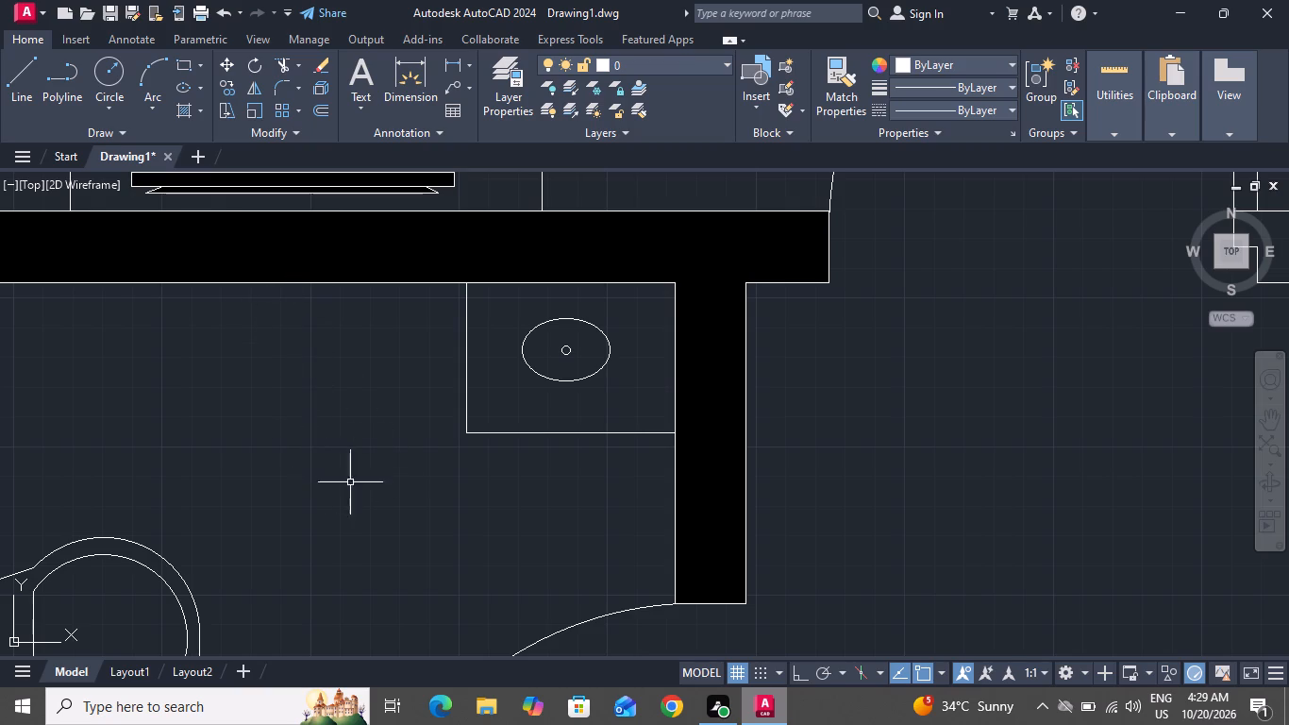
scroll(360, 484, "down", 2)
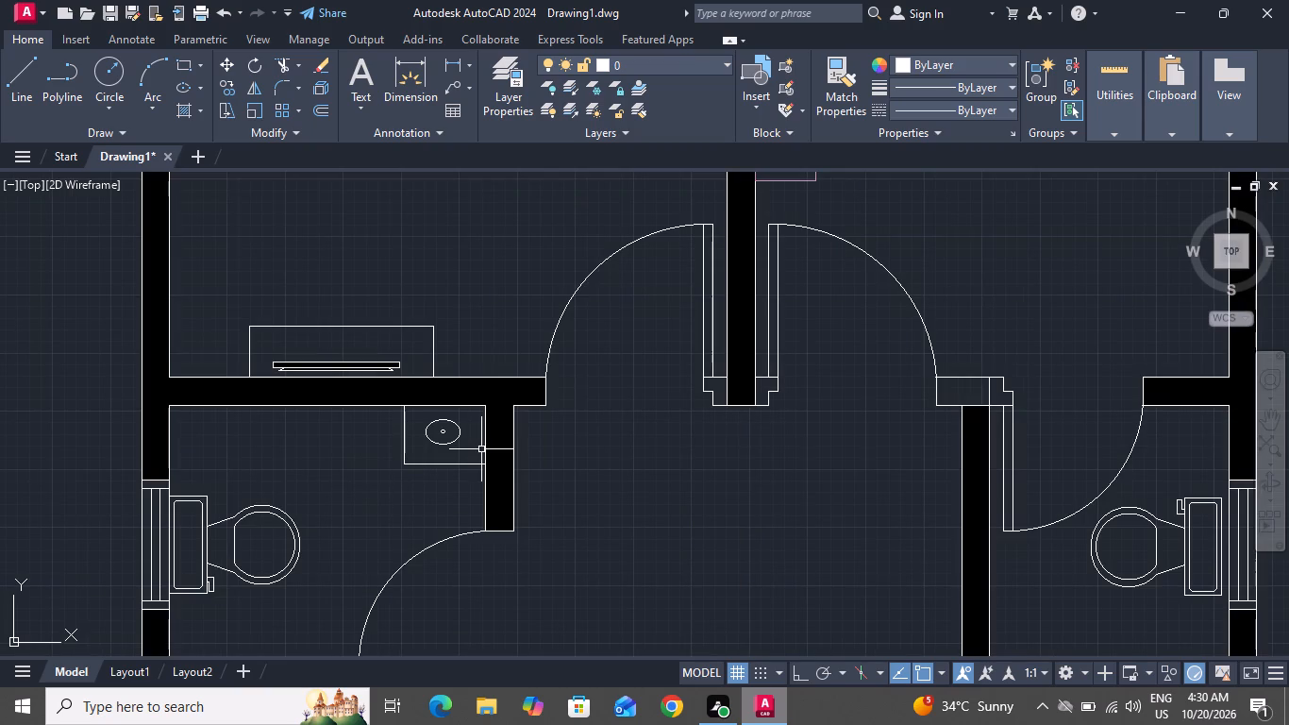
scroll(534, 456, "up", 2)
left_click(380, 341)
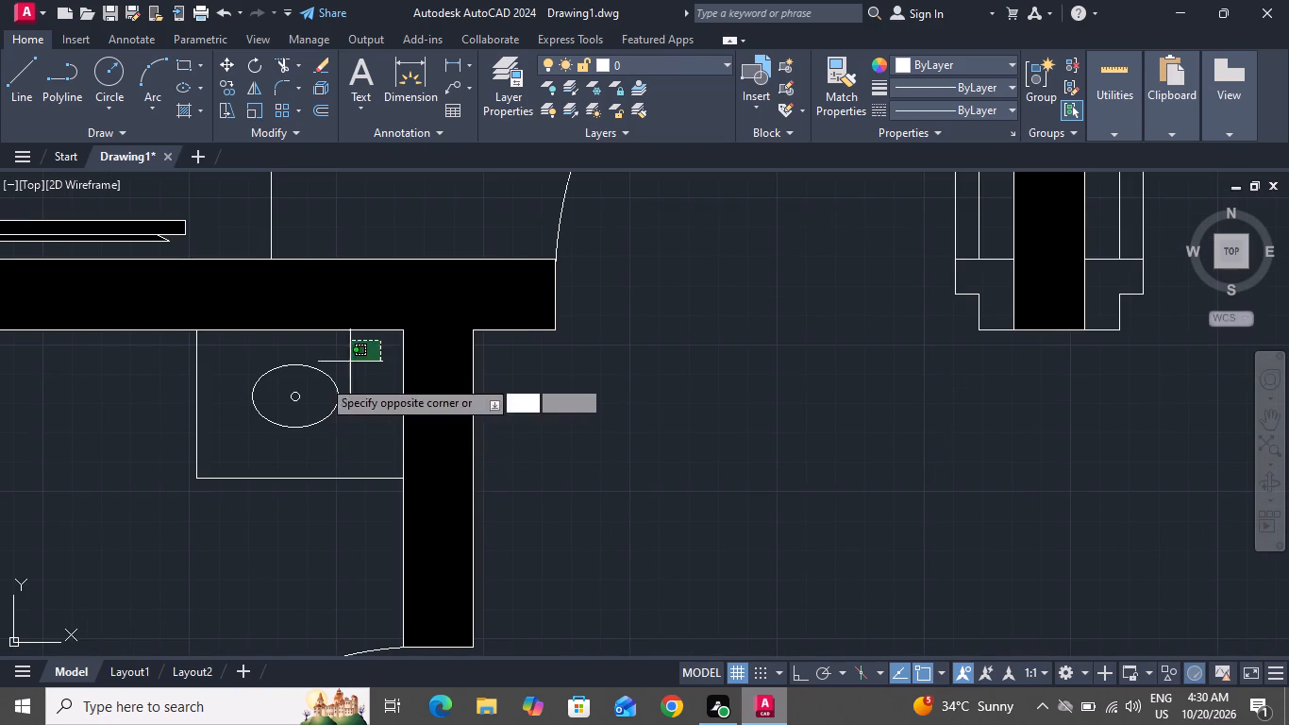
left_click(111, 511)
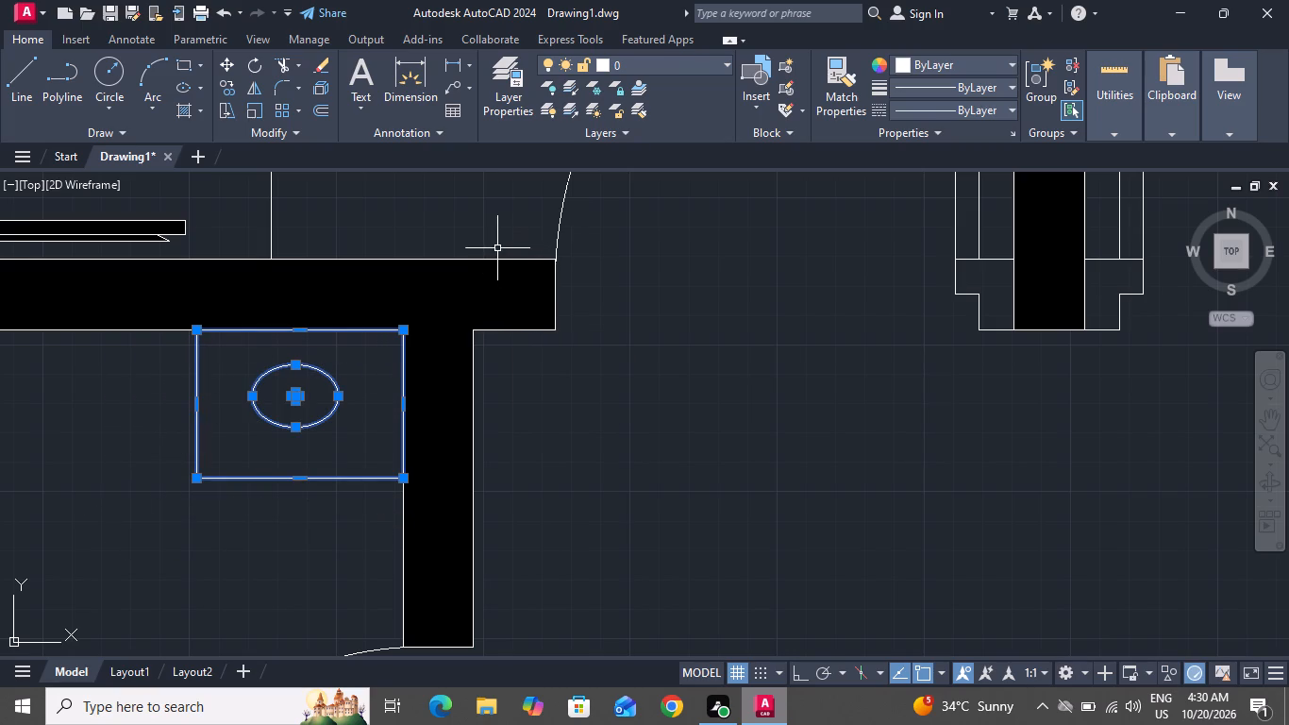
left_click(932, 62)
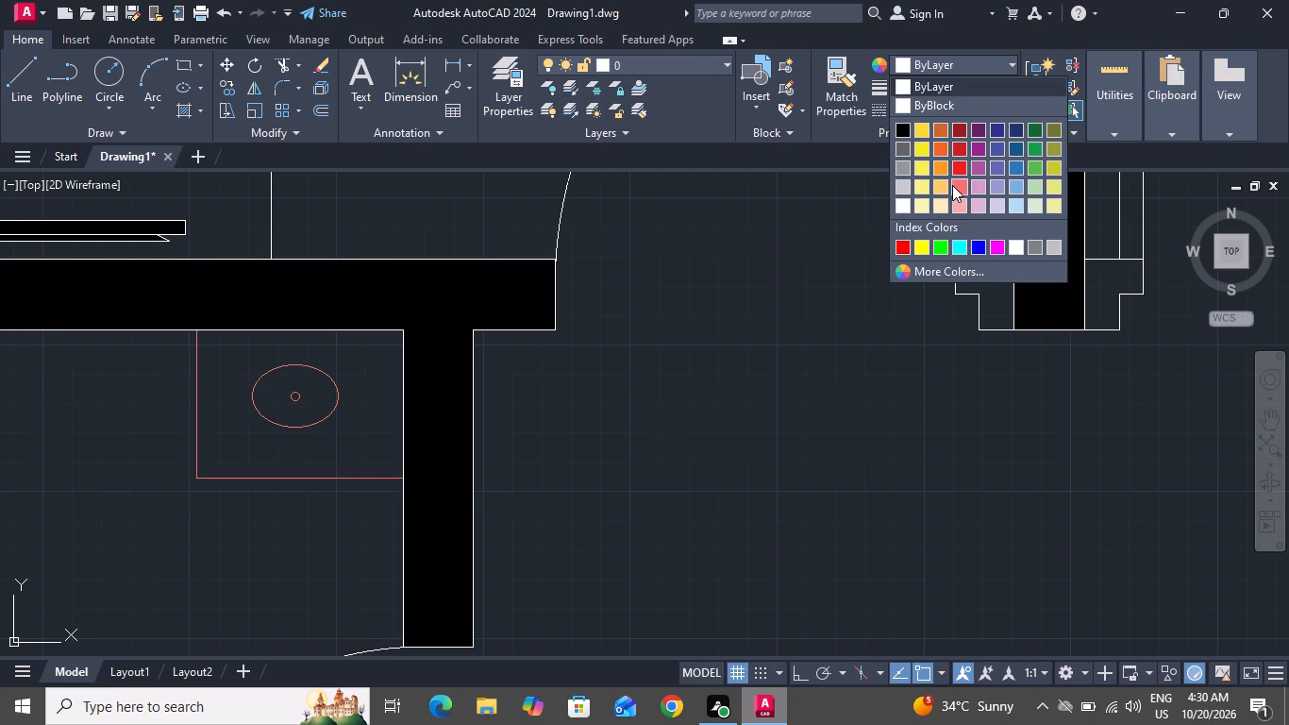
left_click(952, 185)
key("Escape")
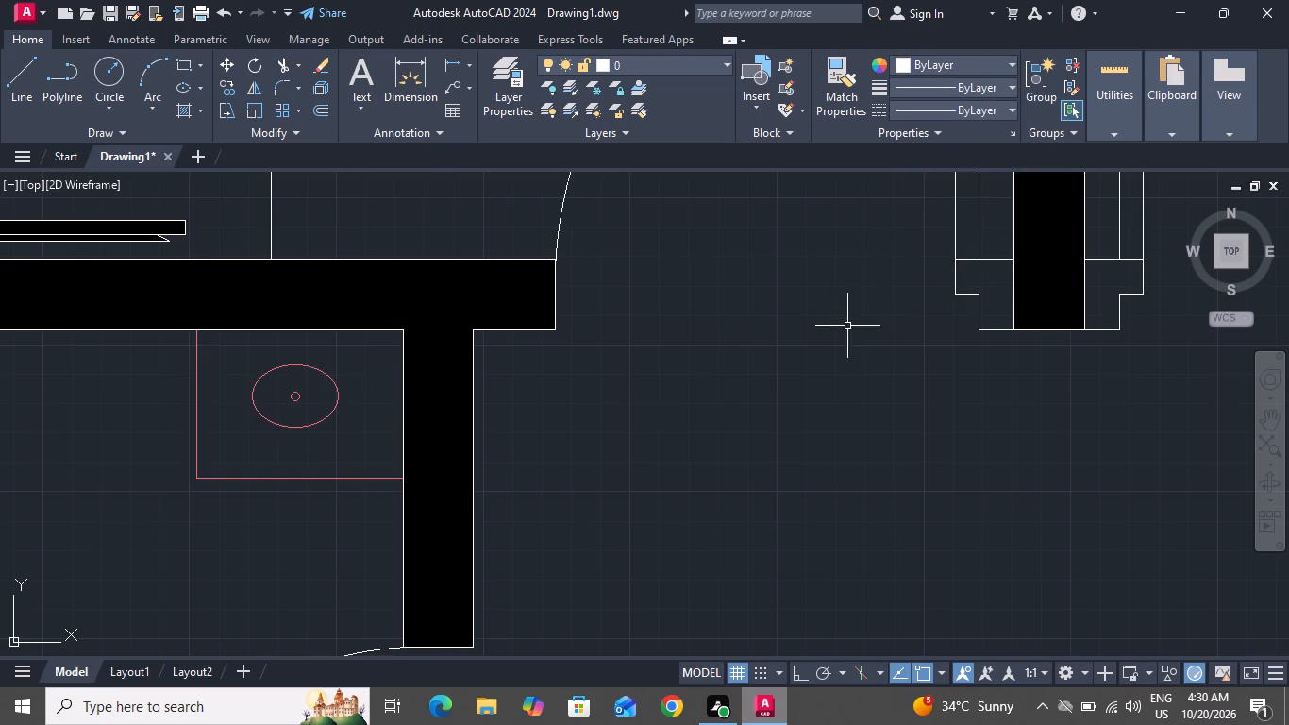
Look over the bedrooms, bathrooms and hallway in the upper part of the floor plan.
scroll(848, 342, "down", 2)
scroll(571, 375, "down", 2)
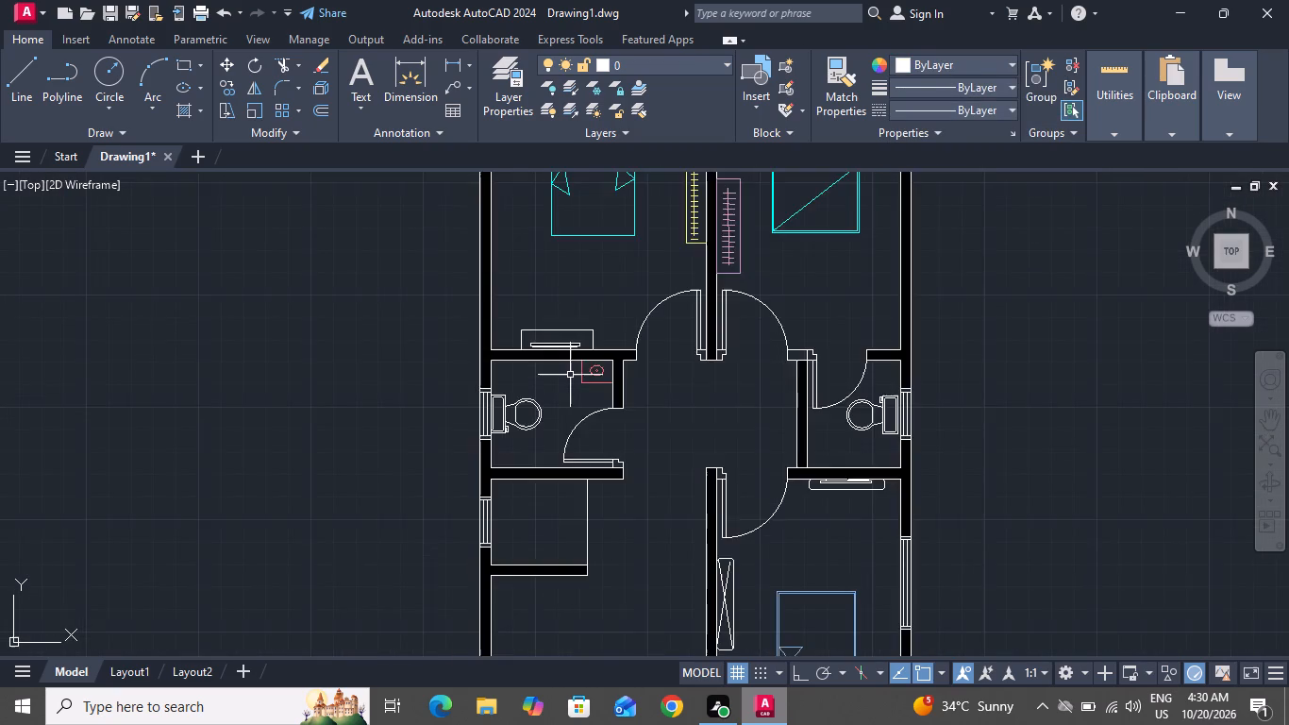
scroll(570, 374, "up", 3)
scroll(570, 374, "down", 2)
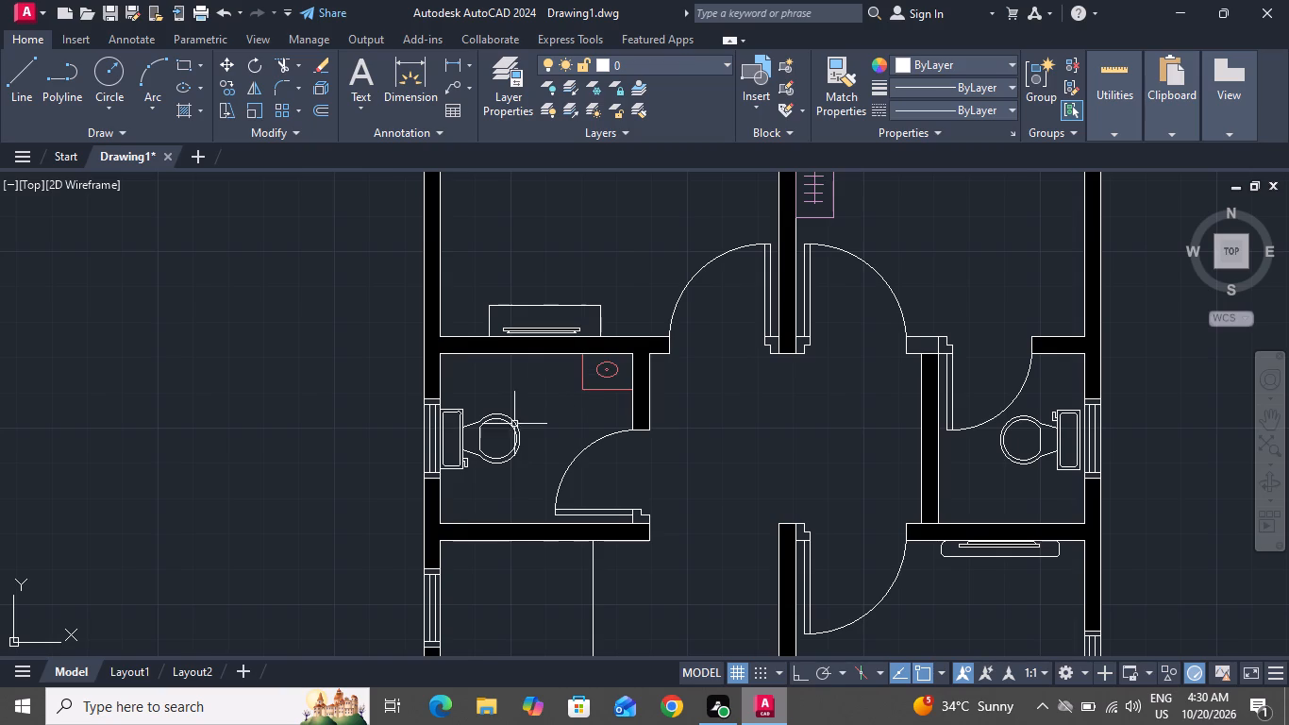
scroll(538, 576, "down", 1)
scroll(477, 397, "down", 1)
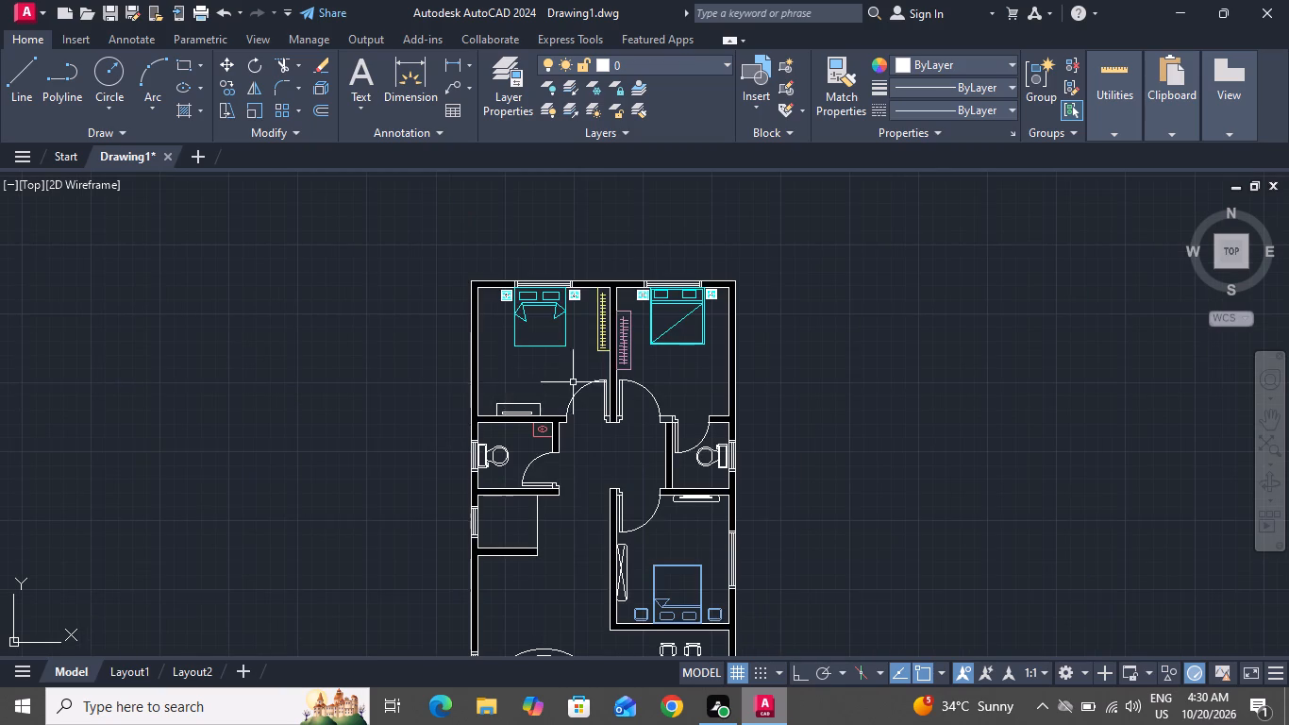
scroll(608, 396, "up", 4)
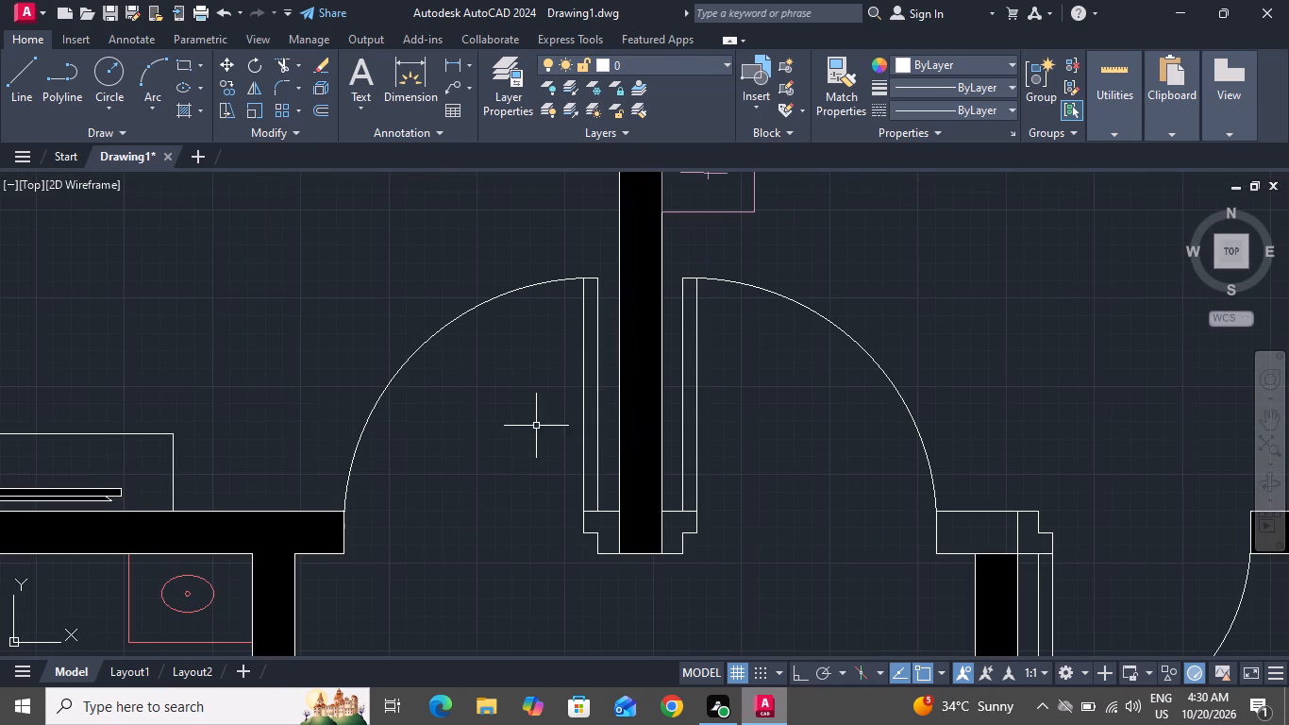
scroll(544, 436, "down", 2)
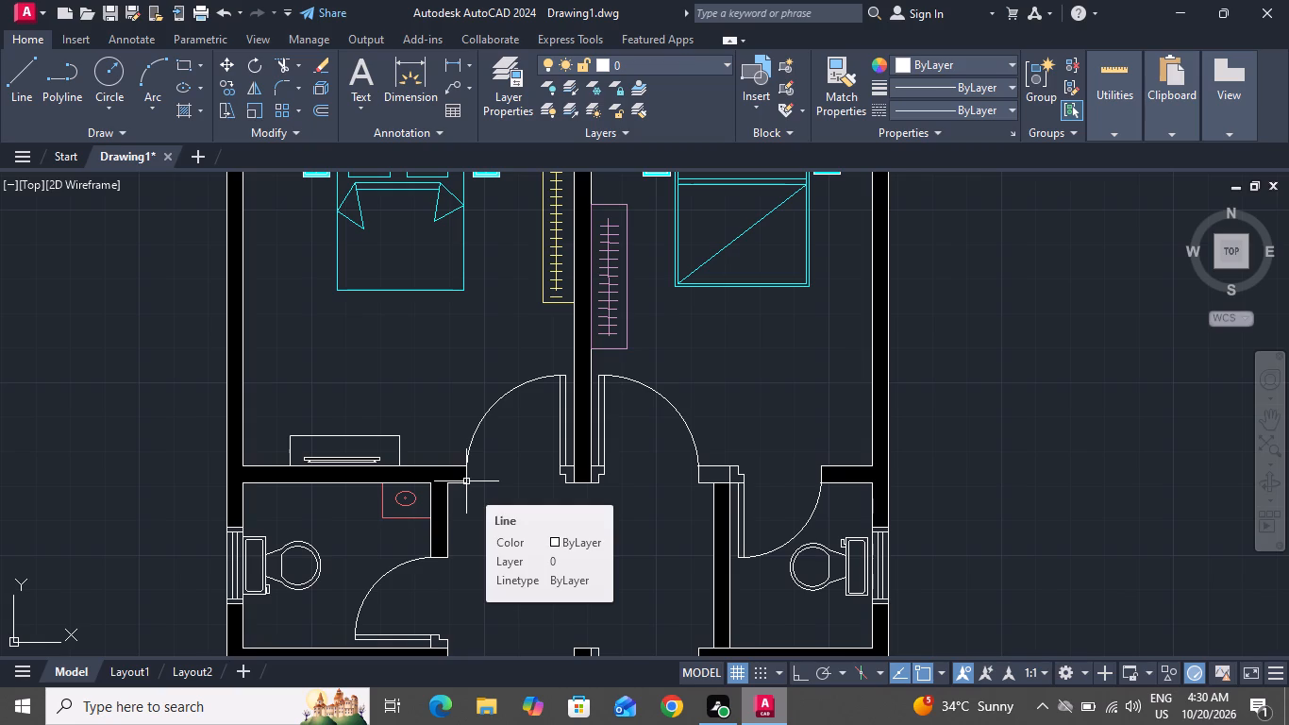
scroll(515, 480, "down", 2)
scroll(604, 514, "up", 1)
scroll(654, 446, "down", 1)
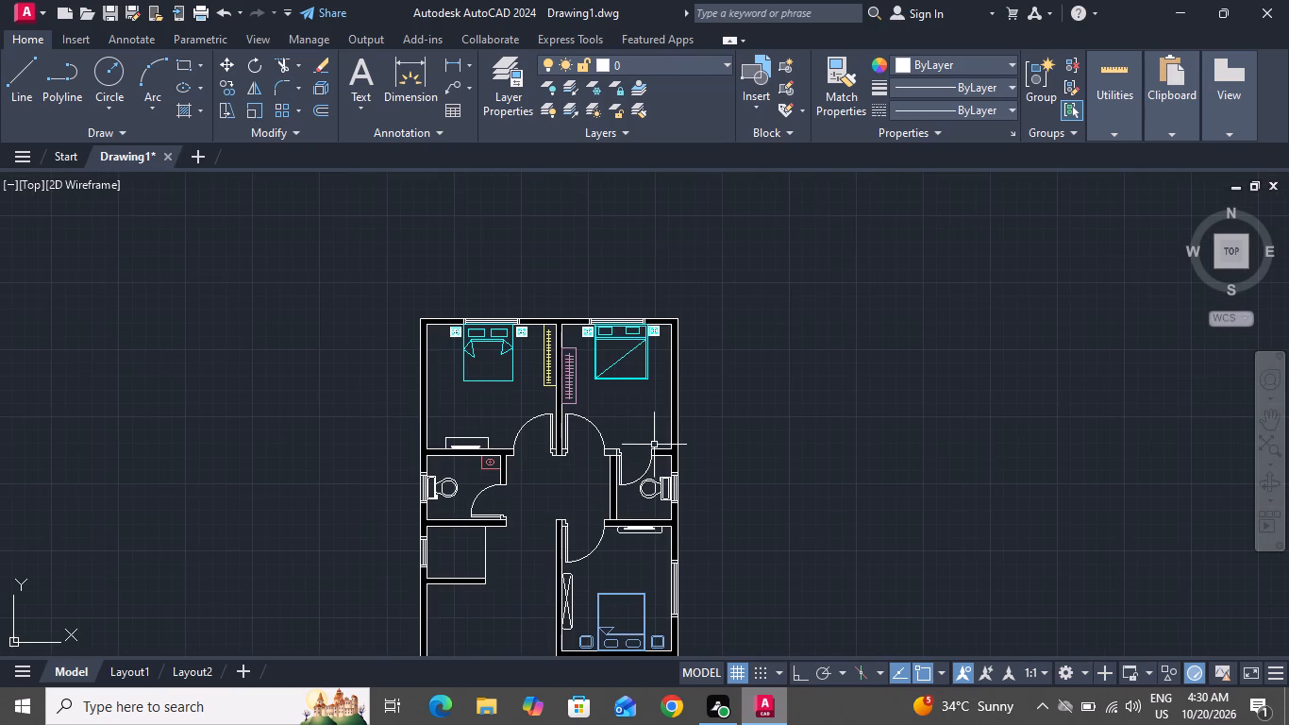
Add a two-line multiline text label reading BEDROOM and 10'0"X9'8" below the bed in the upper-left bedroom.
left_click(349, 67)
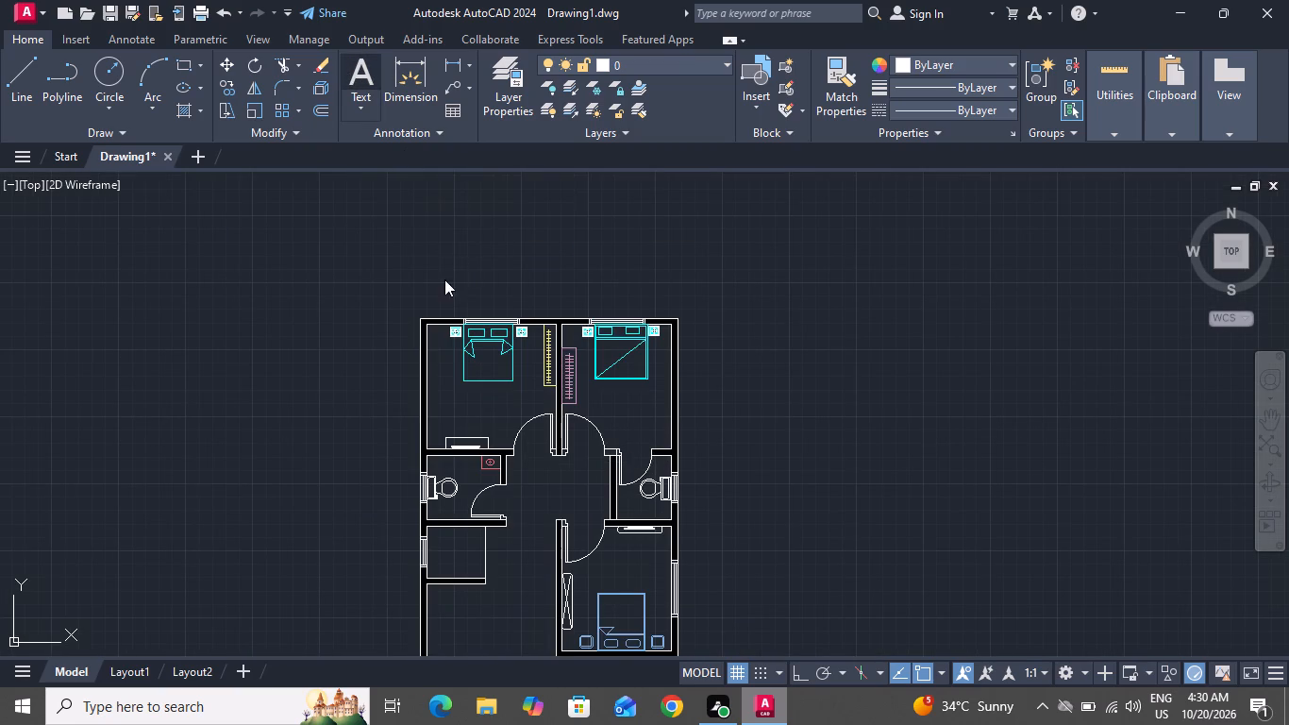
scroll(438, 421, "up", 1)
left_click(466, 381)
left_click(583, 402)
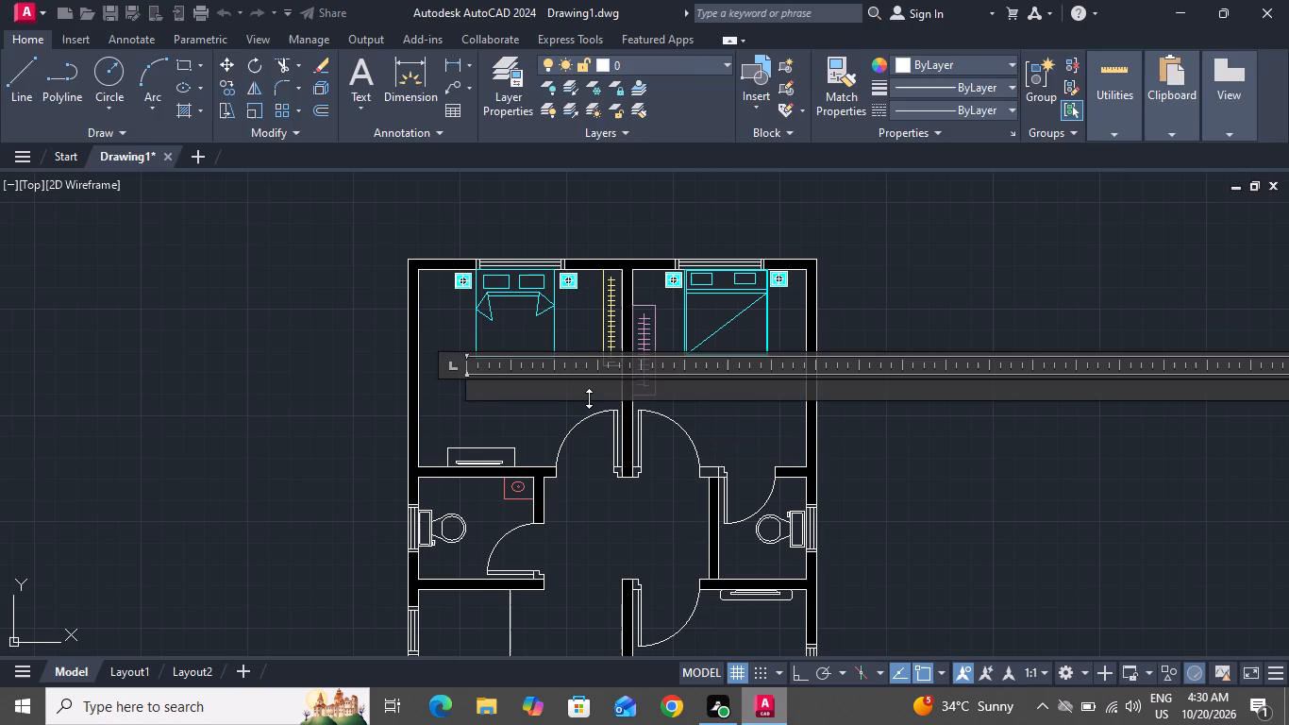
type("BEDROOM")
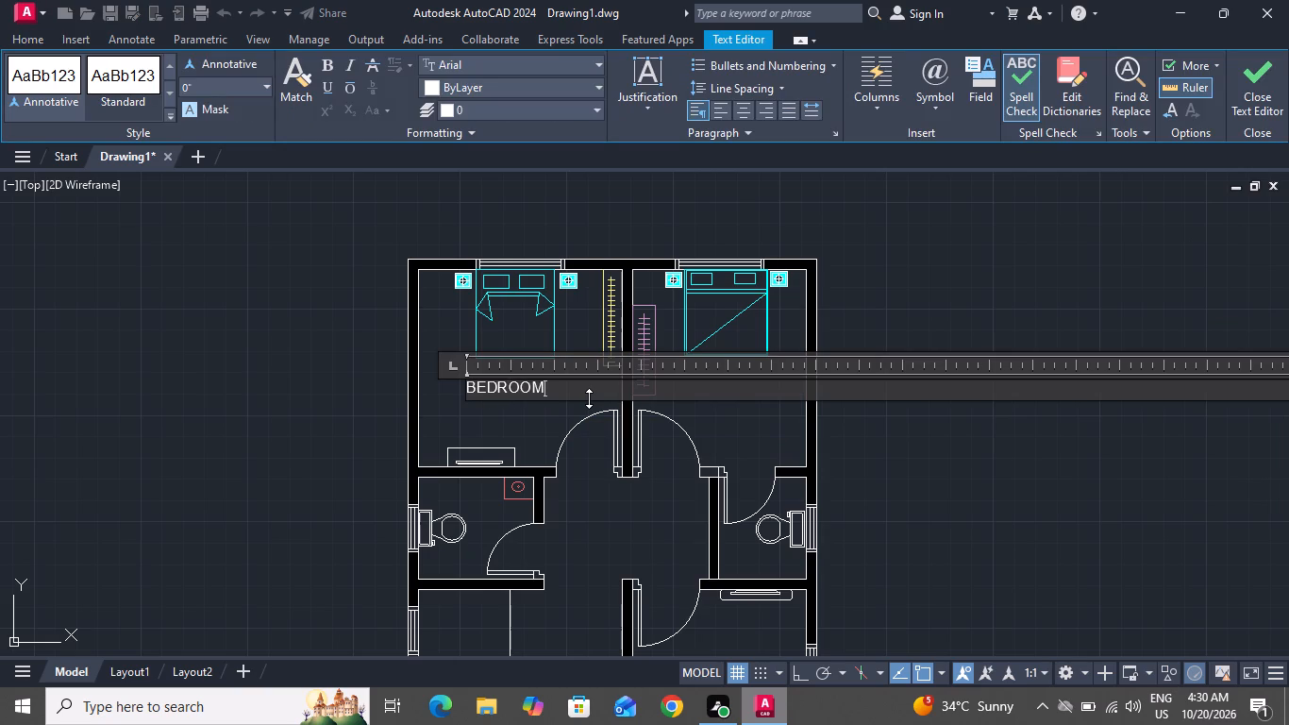
key("Return")
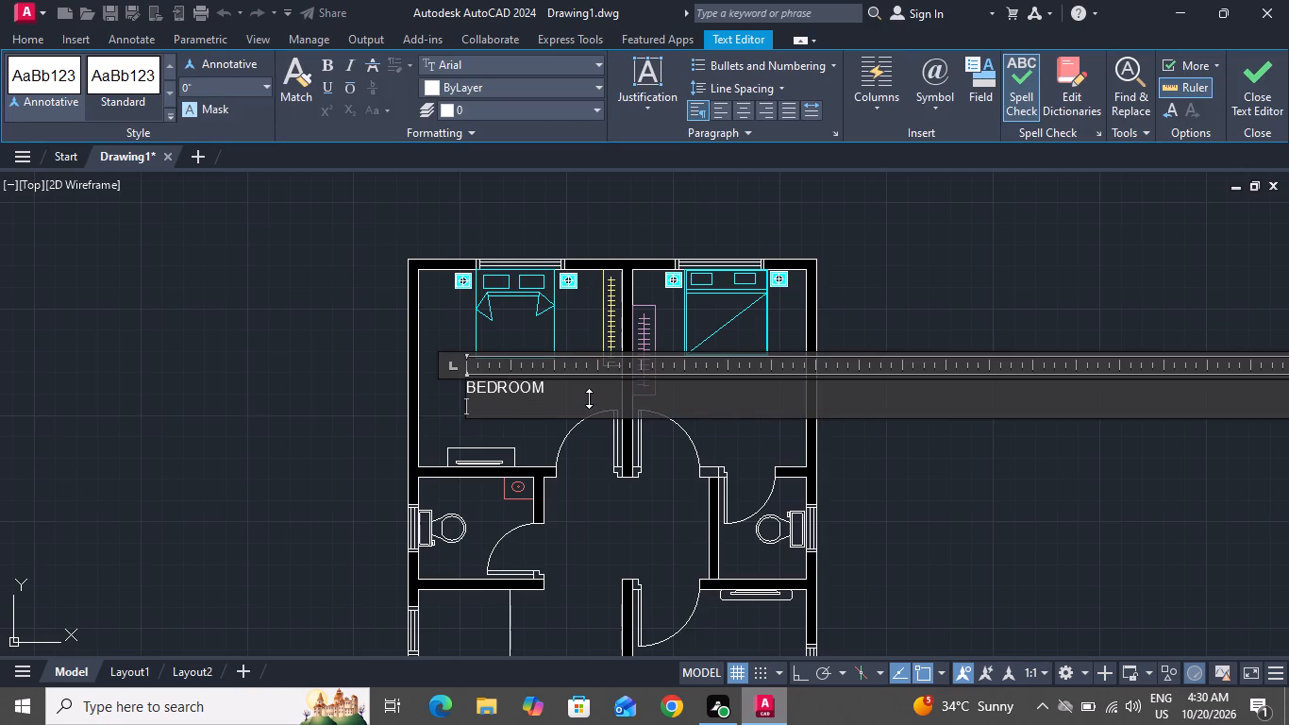
key("1")
key("0")
key("apostrophe")
key("0")
type("\"X")
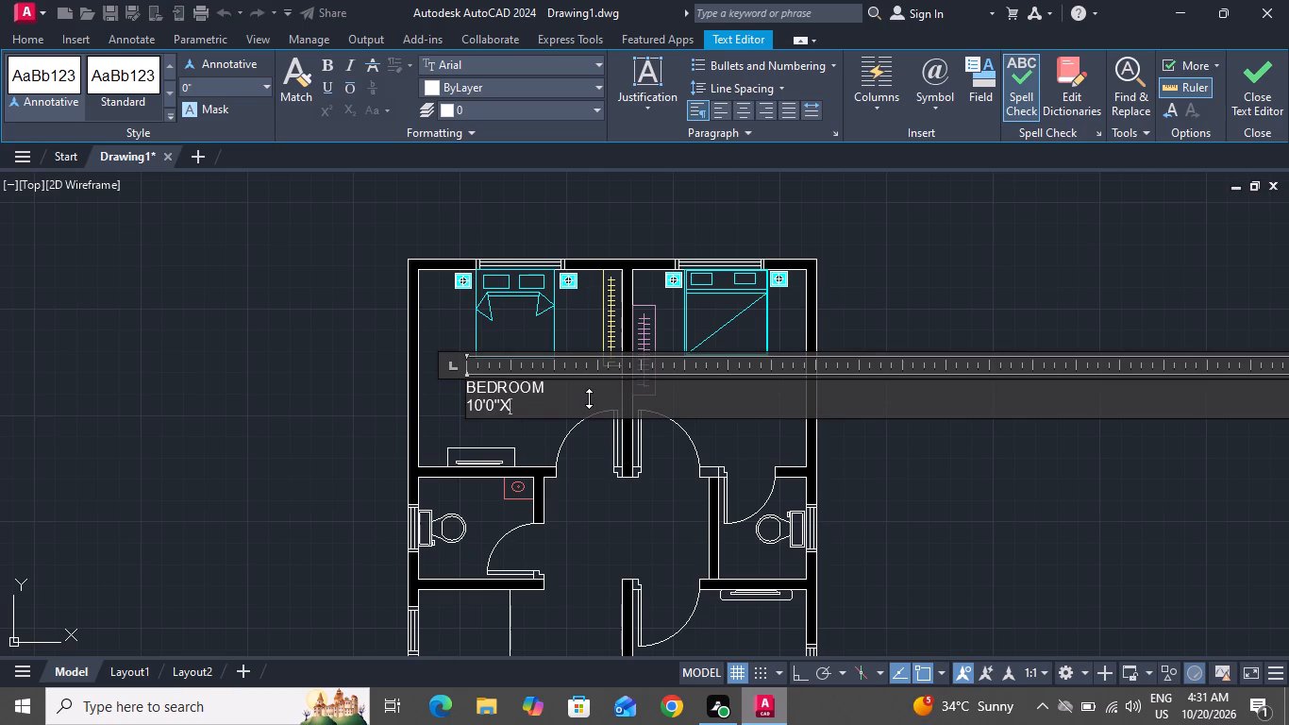
type("9'")
key("8")
key("shift+quotedbl")
left_click(531, 437)
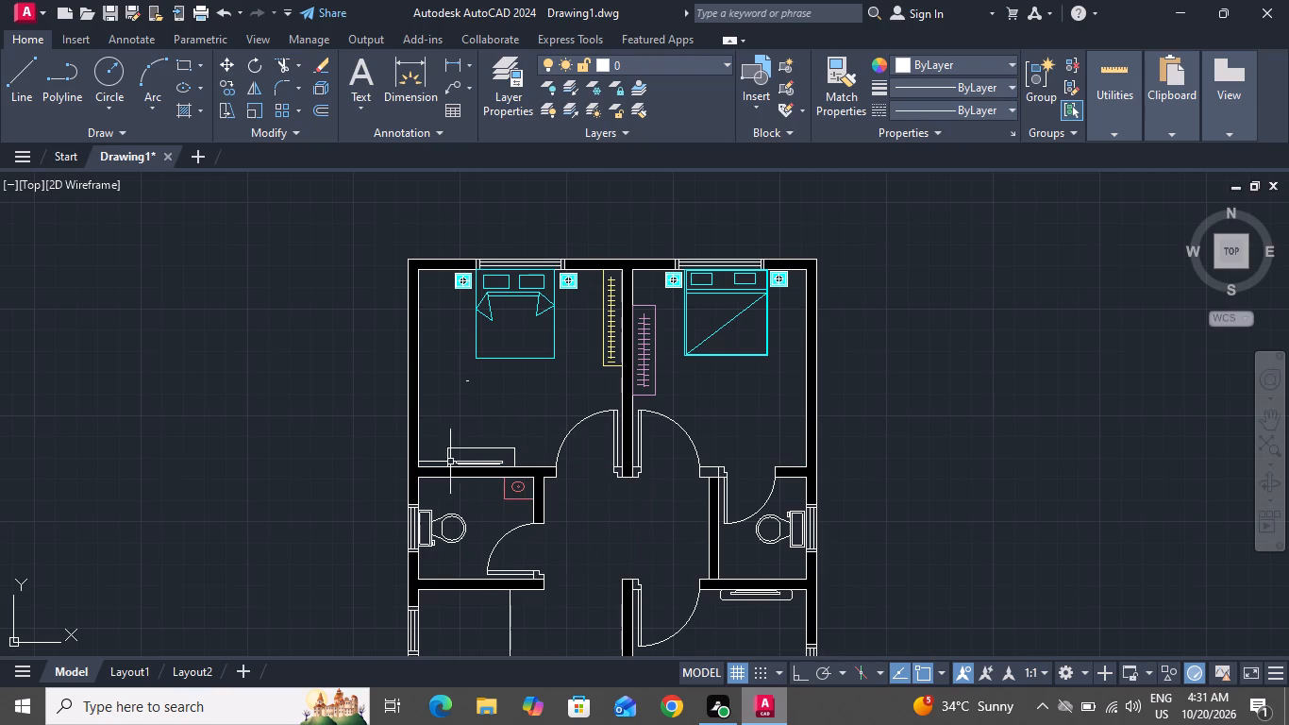
Set the text height of the upper-left bedroom's label to 7".
scroll(415, 456, "up", 2)
scroll(536, 262, "up", 3)
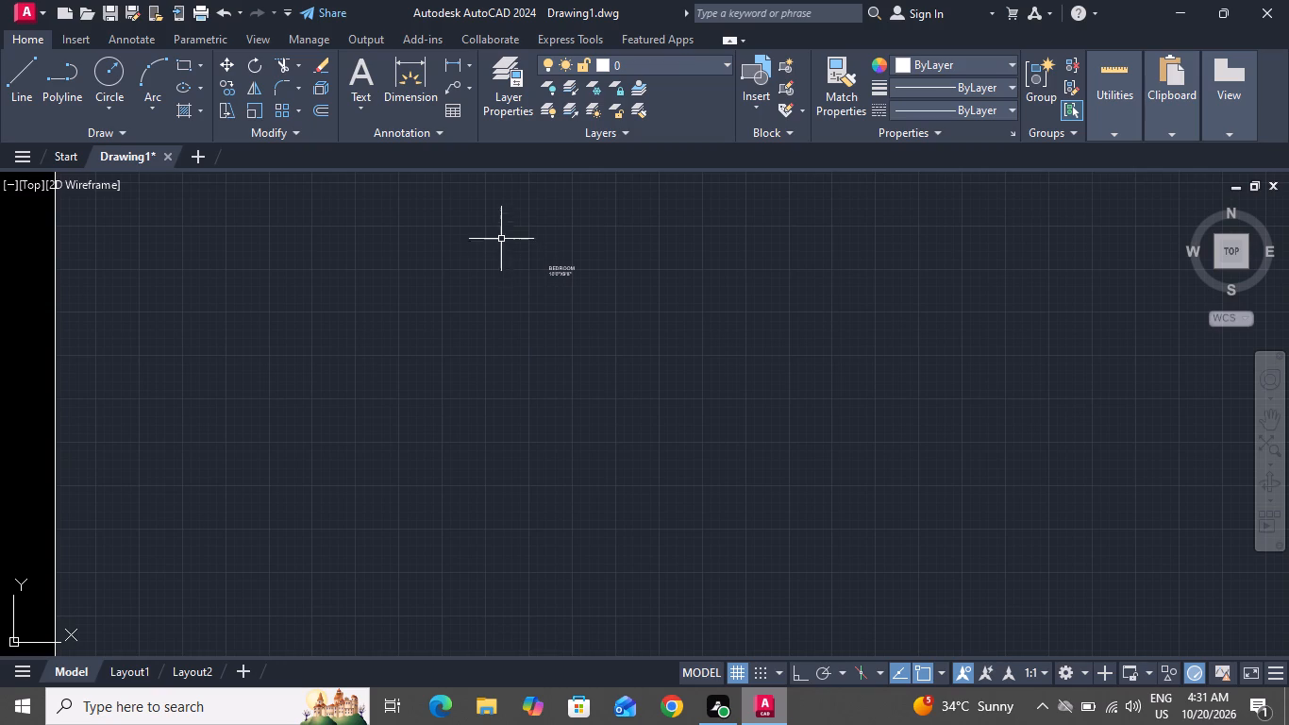
scroll(471, 225, "up", 2)
left_click_drag(732, 318, 728, 336)
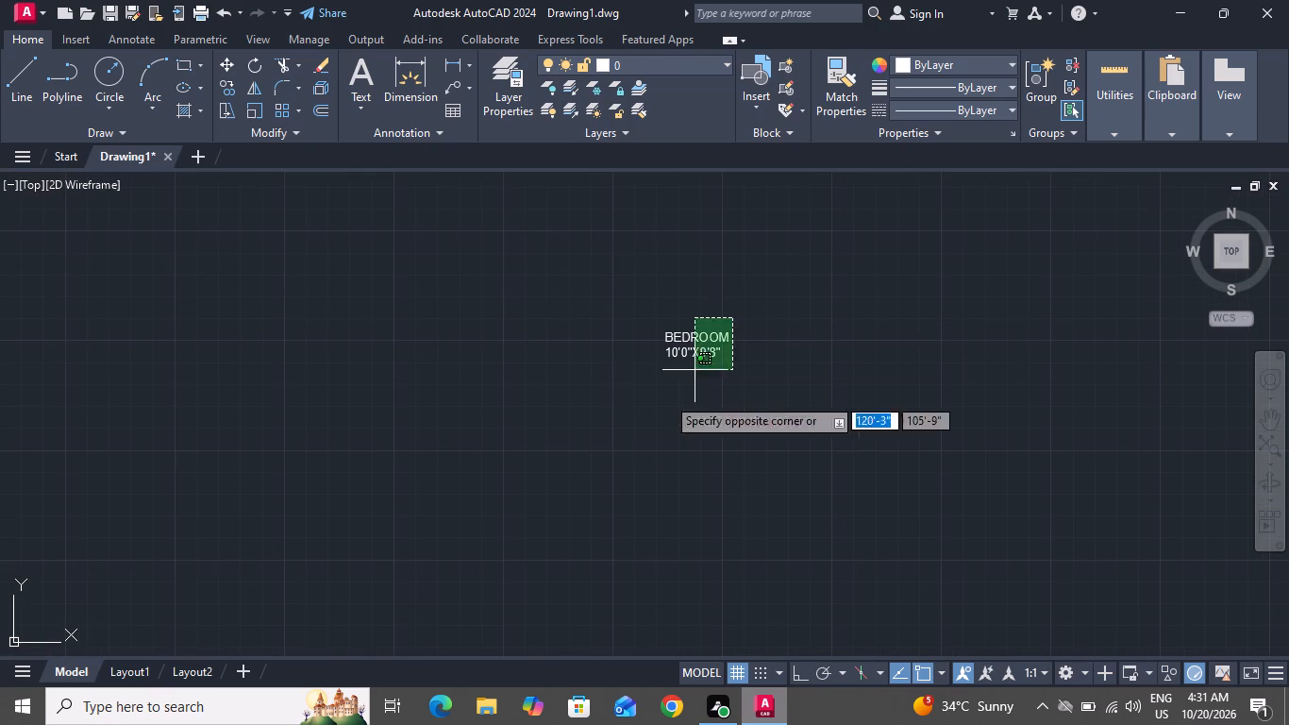
left_click(639, 422)
right_click(645, 413)
left_click(707, 652)
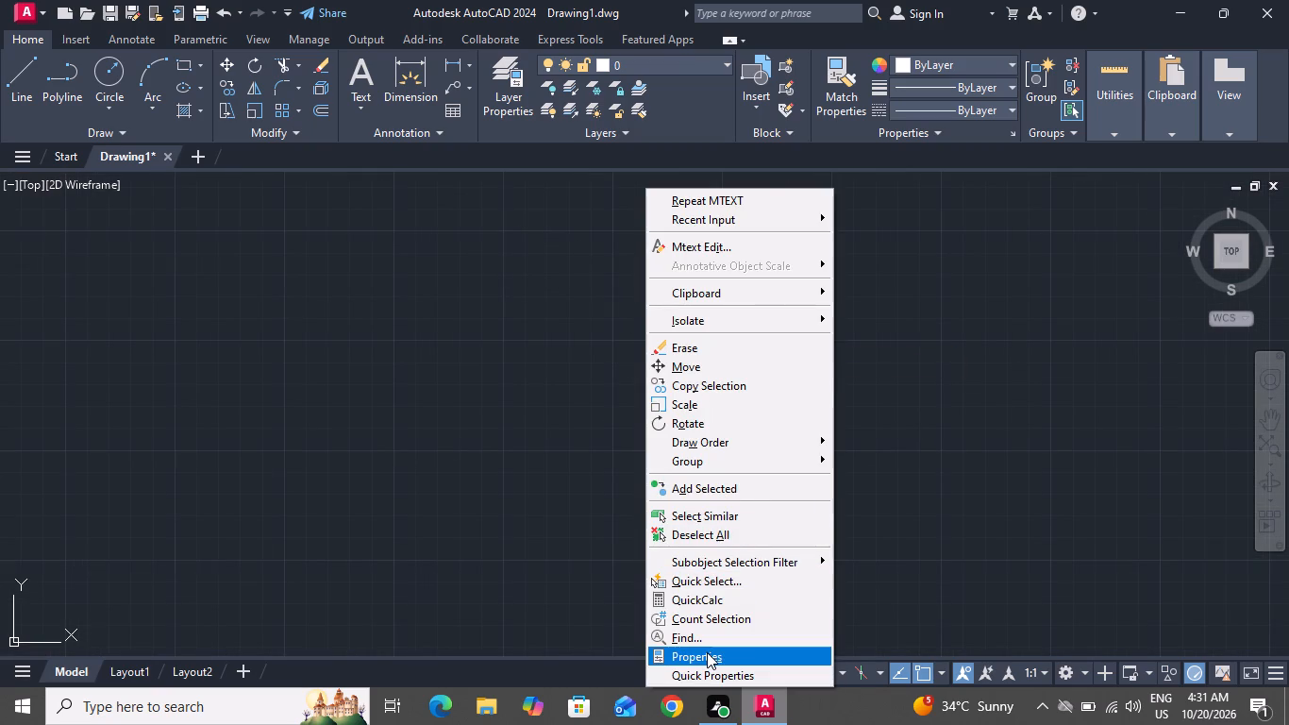
scroll(135, 300, "down", 3)
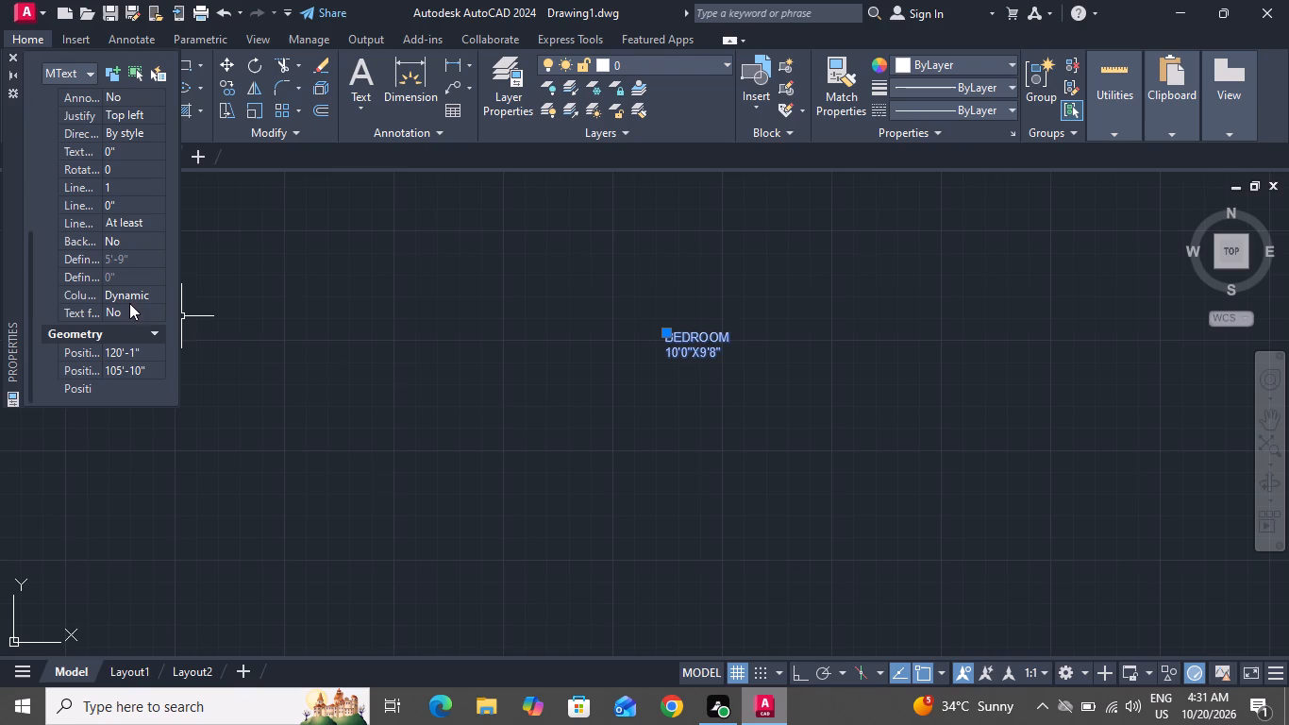
left_click(138, 153)
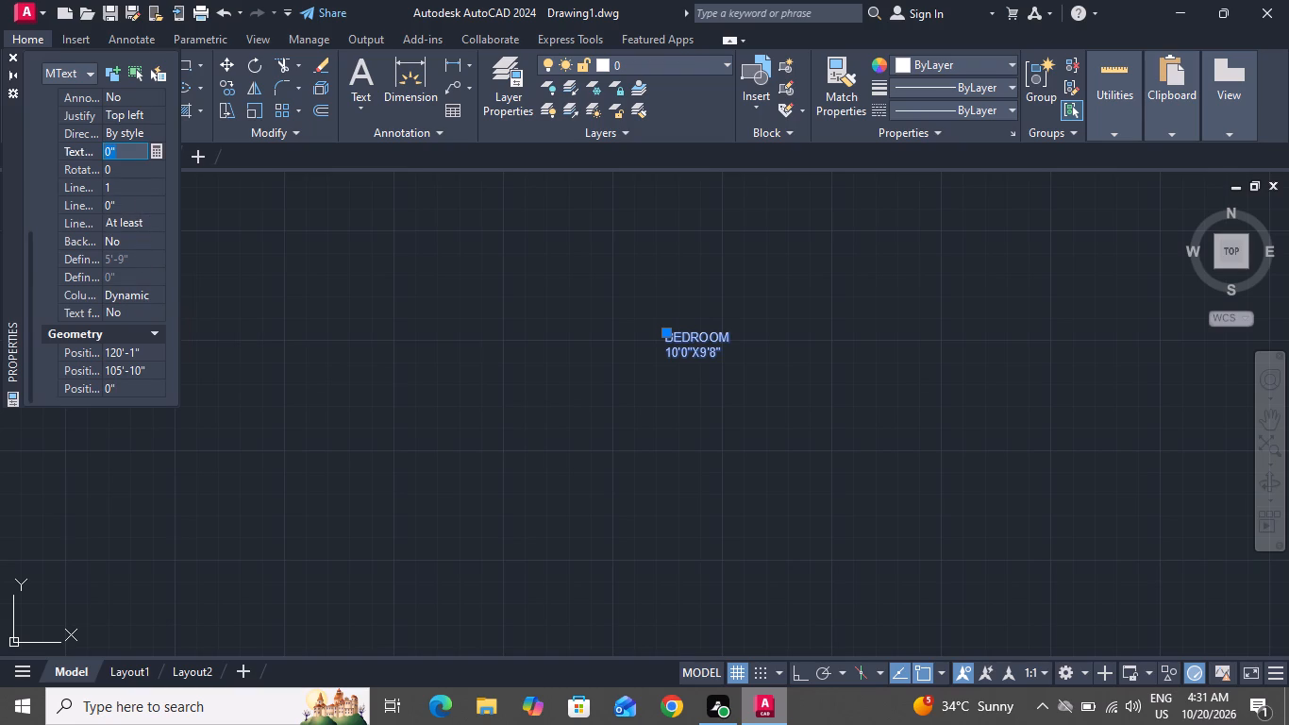
key("BackSpace")
key("BackSpace")
key("7")
key("shift+quotedbl")
key("Return")
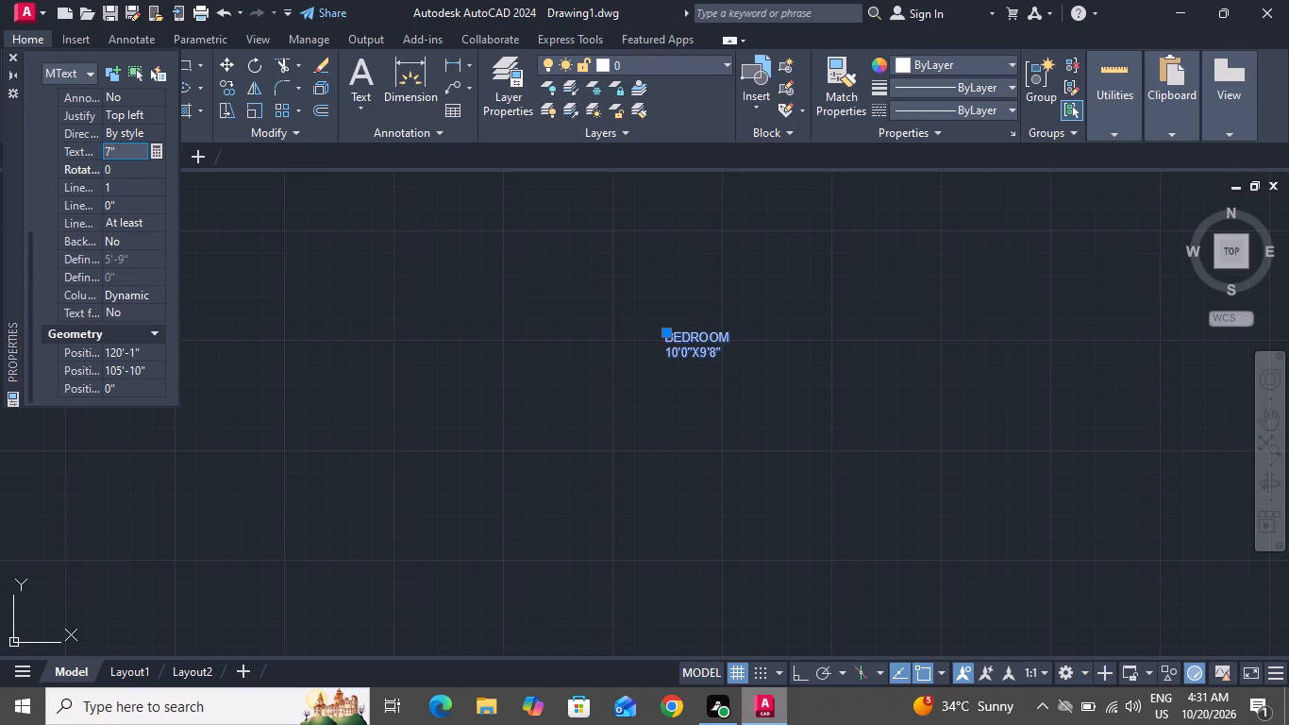
left_click(12, 62)
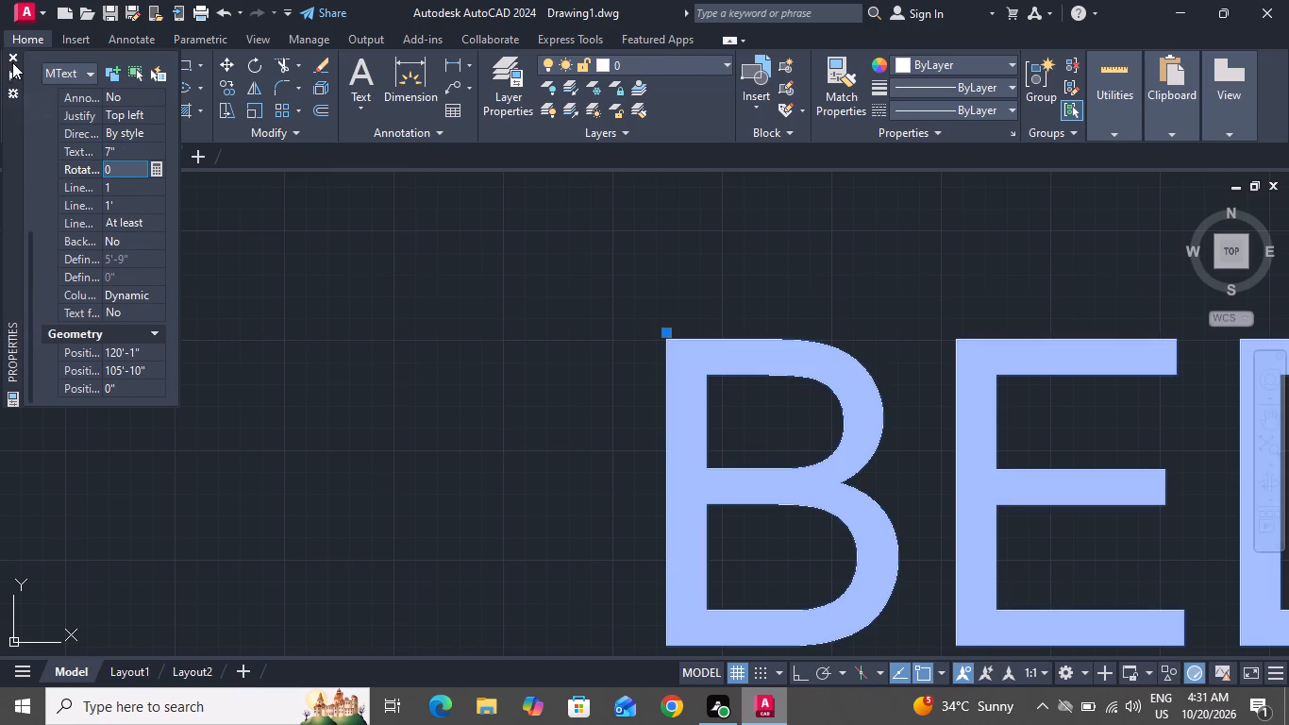
Copy the bedroom label into the upper-right bedroom, below its bed.
scroll(272, 362, "down", 5)
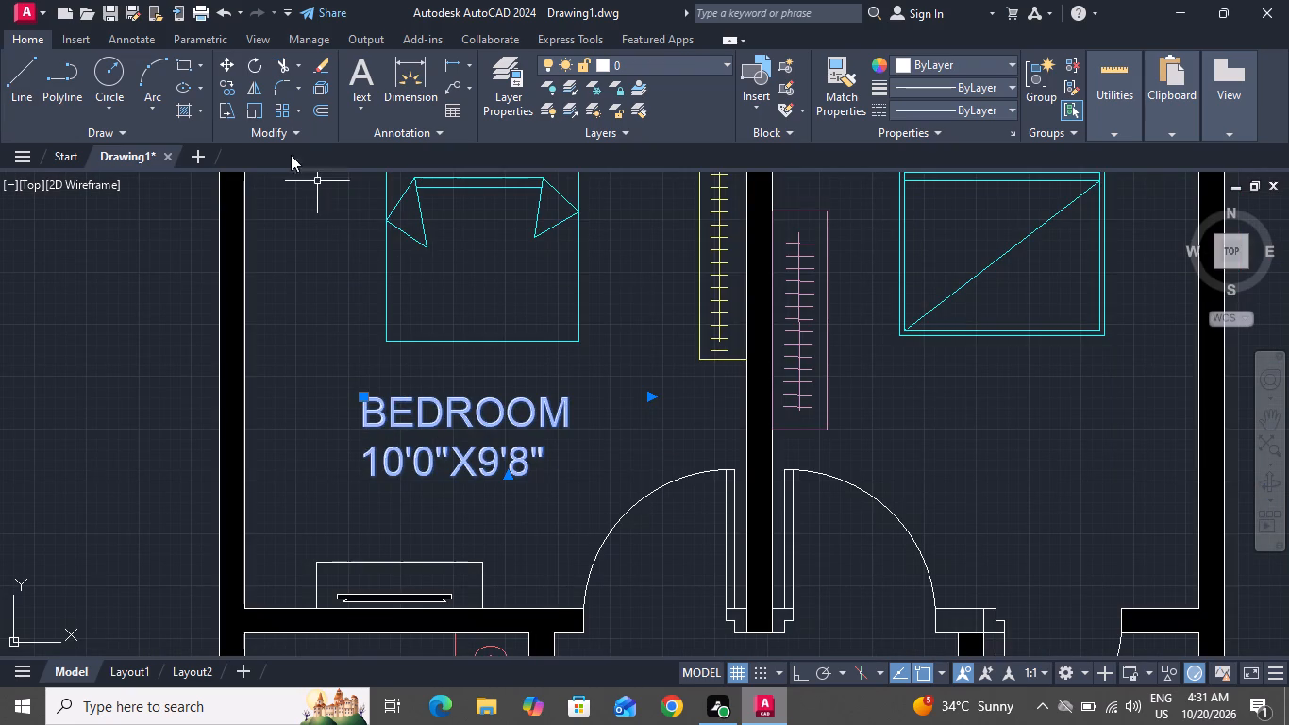
left_click(223, 85)
left_click(409, 440)
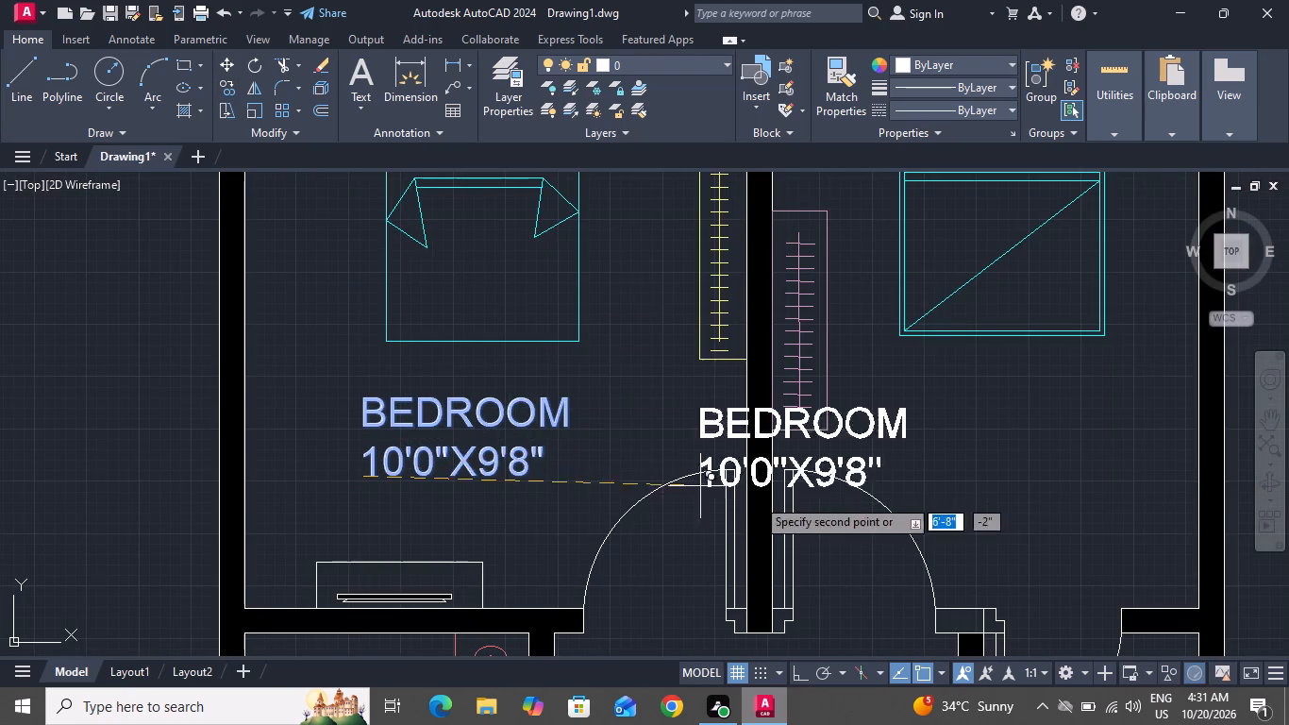
left_click(916, 463)
Copy the bedroom label into the living area above the sofa and into the third bedroom above its bed.
scroll(882, 408, "up", 1)
scroll(882, 403, "down", 1)
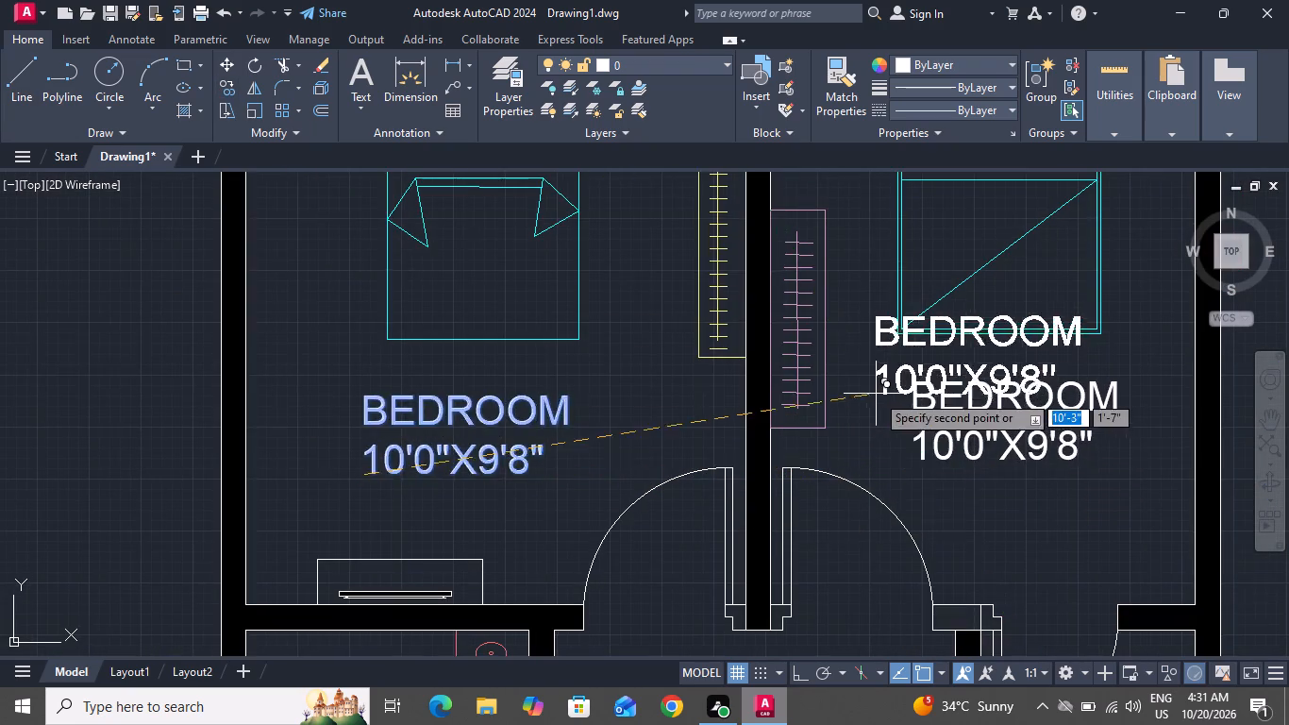
scroll(876, 390, "down", 3)
scroll(694, 542, "up", 2)
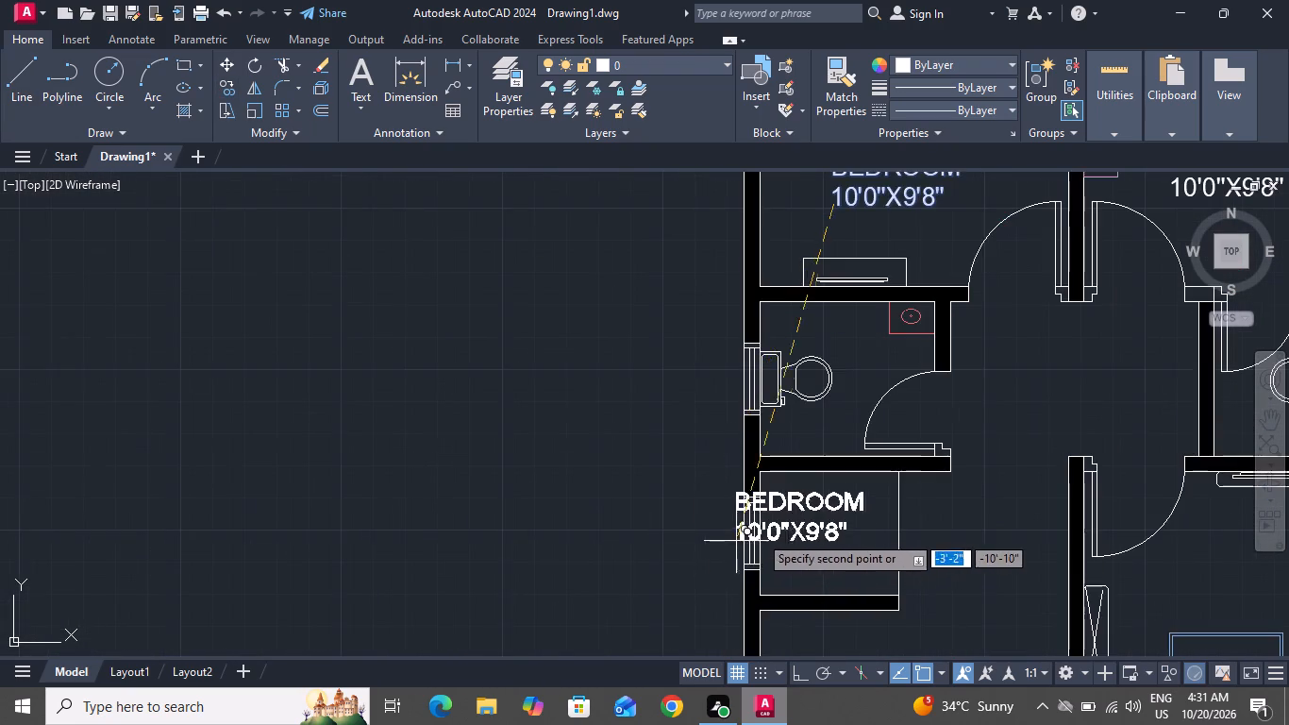
scroll(768, 528, "down", 4)
scroll(811, 579, "up", 3)
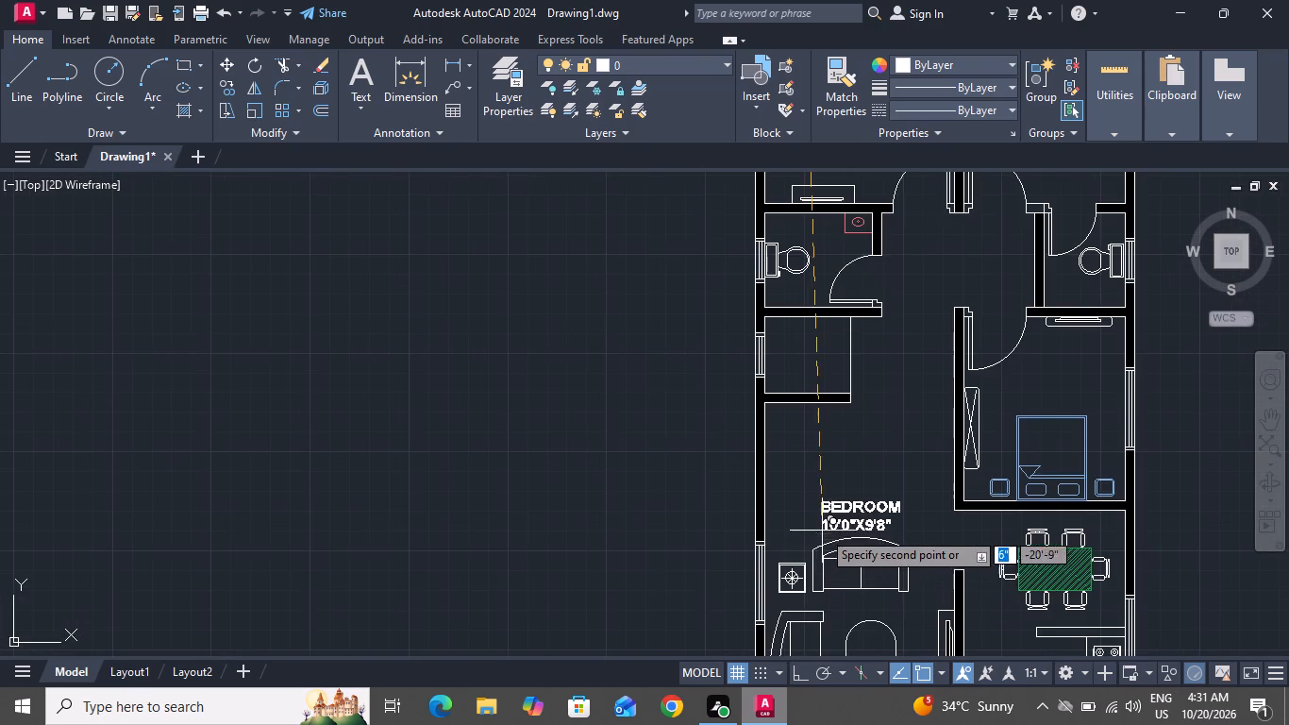
left_click(803, 500)
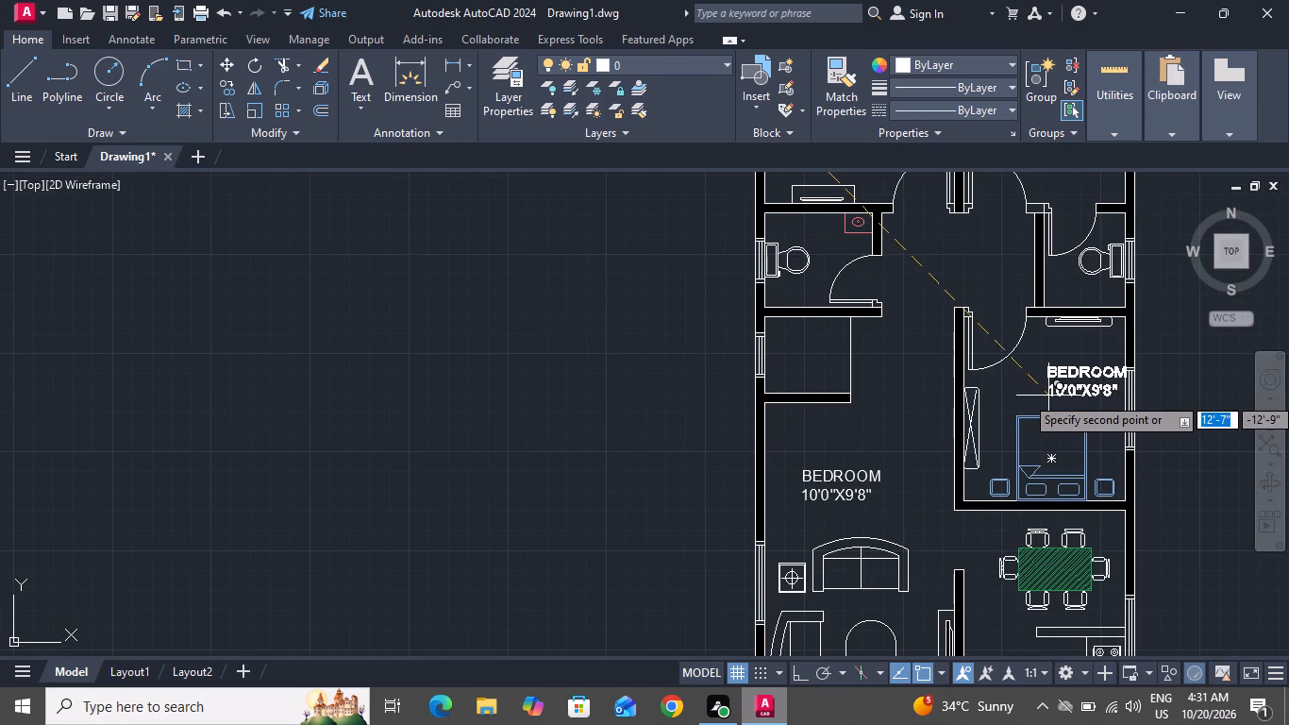
left_click(1032, 393)
Place further copies of the bedroom label in the kitchen and over the dining table.
scroll(1003, 470, "down", 2)
scroll(990, 559, "up", 2)
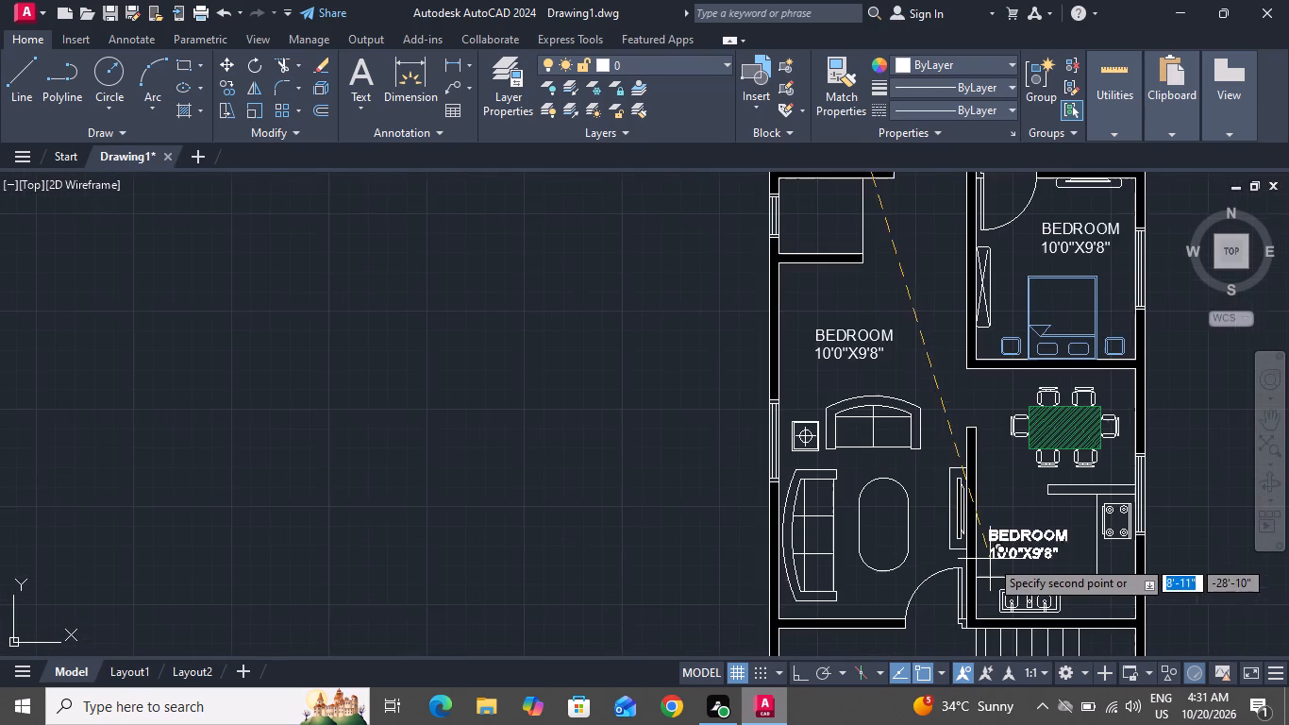
left_click(1008, 554)
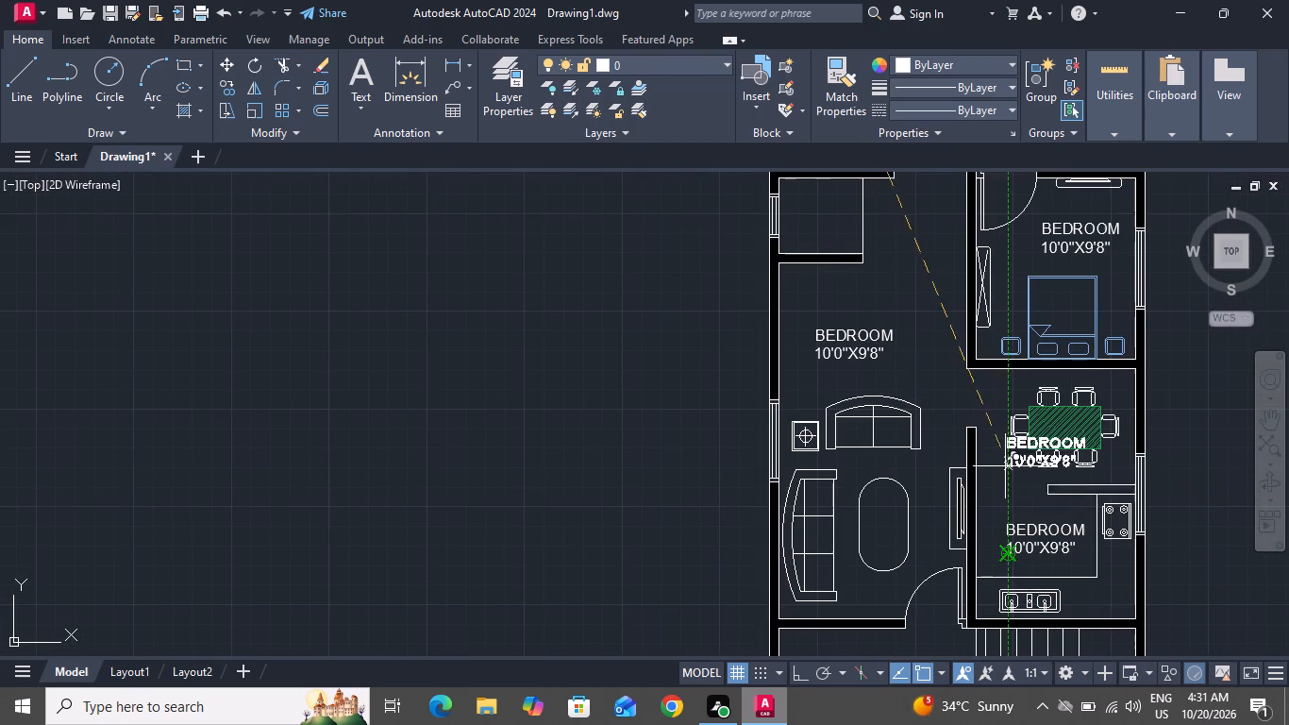
left_click(1032, 444)
Place copies of the label in the space below the living area and beside the staircase, and end the copying.
scroll(895, 507, "down", 1)
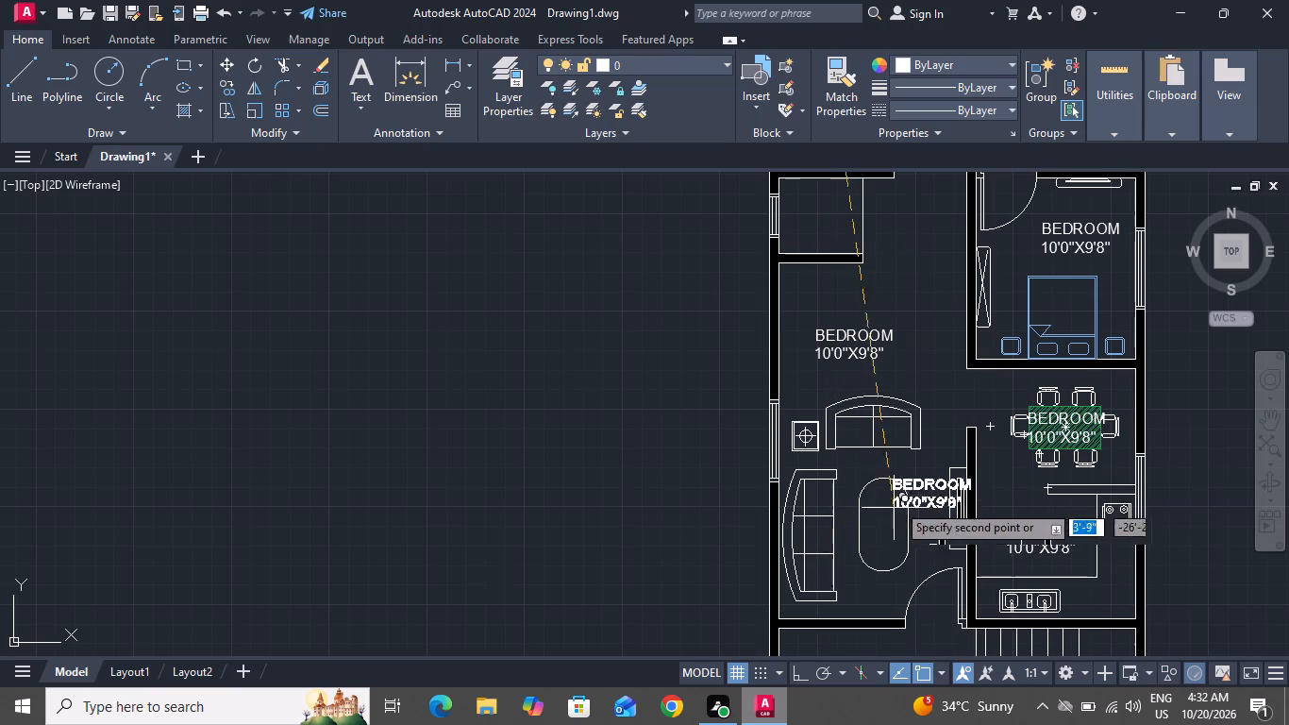
scroll(902, 516, "down", 1)
scroll(867, 593, "up", 2)
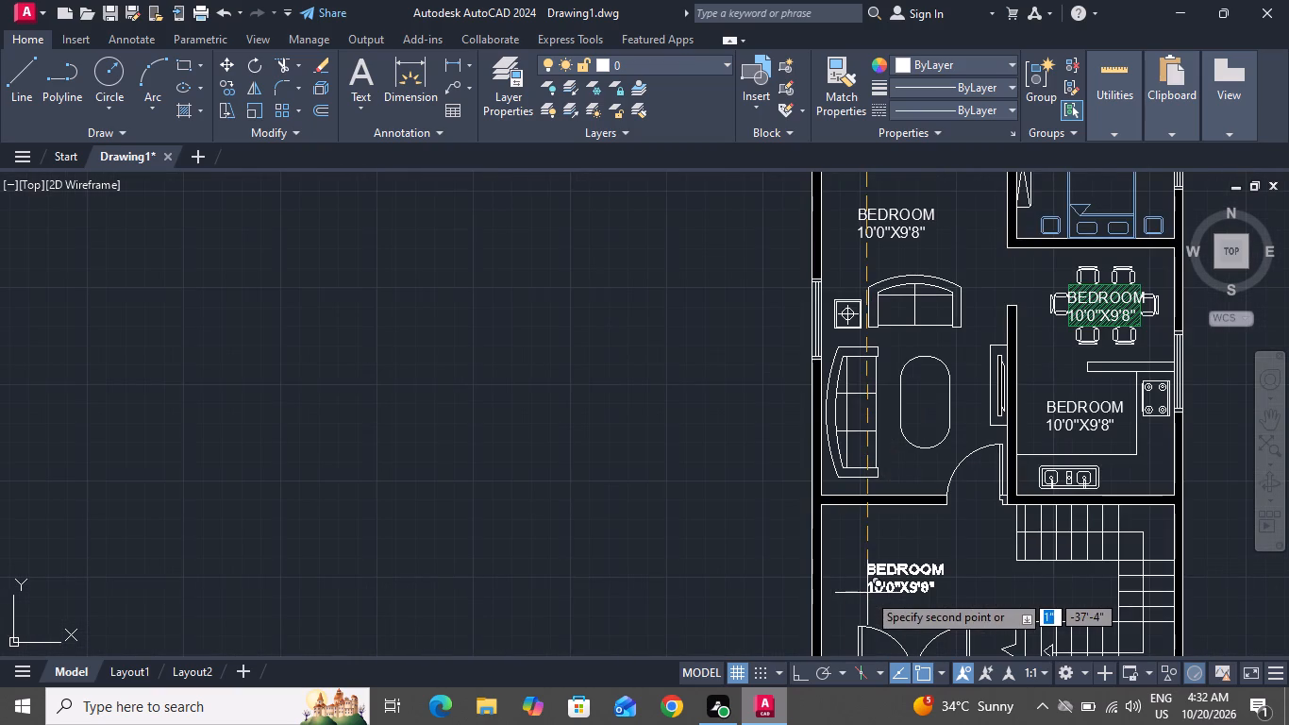
left_click(867, 593)
left_click(1032, 611)
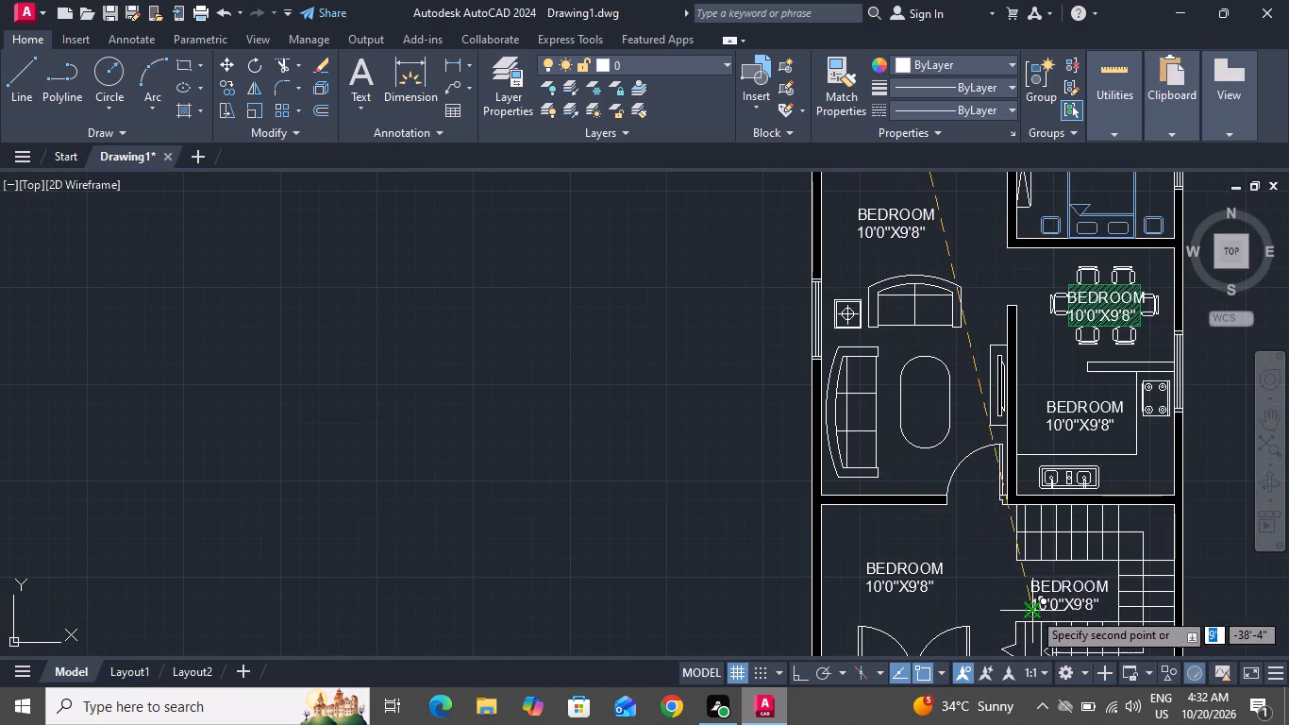
right_click(489, 388)
left_click(568, 416)
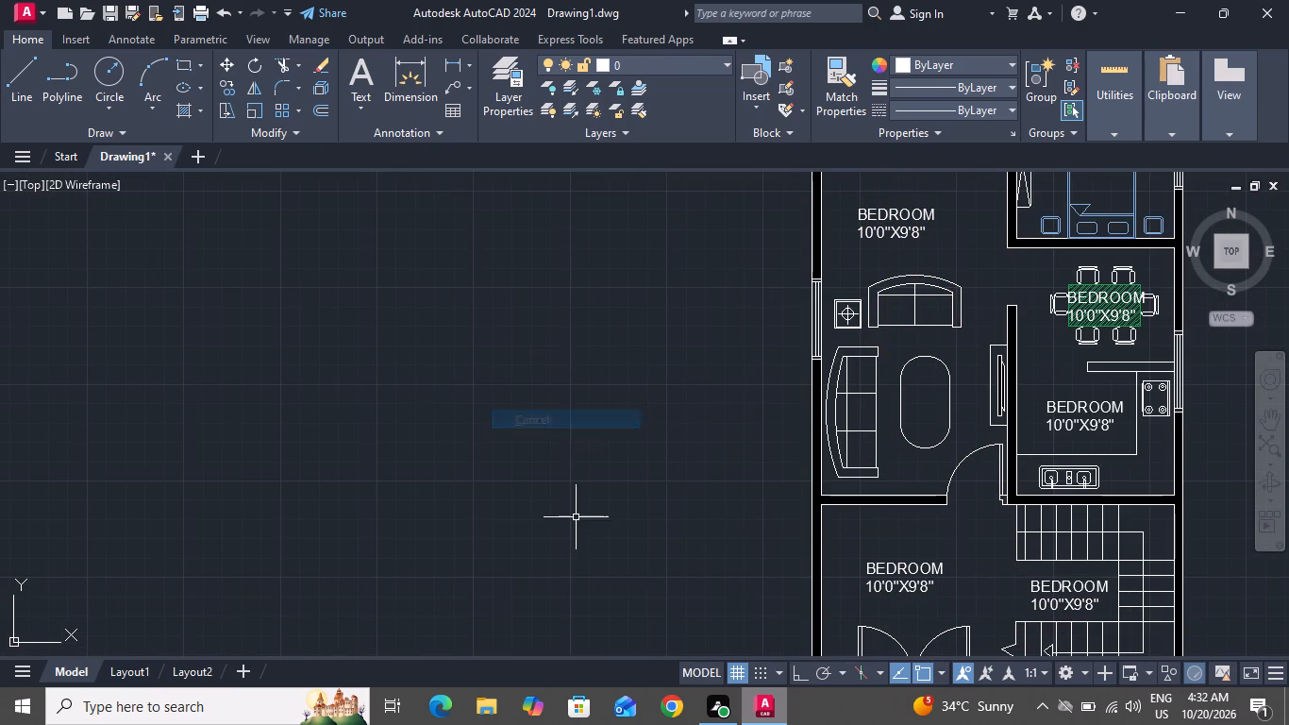
Look over the copied room labels across the whole floor plan, from the upper bedrooms down to the dining area.
scroll(641, 677, "down", 3)
scroll(1247, 724, "down", 3)
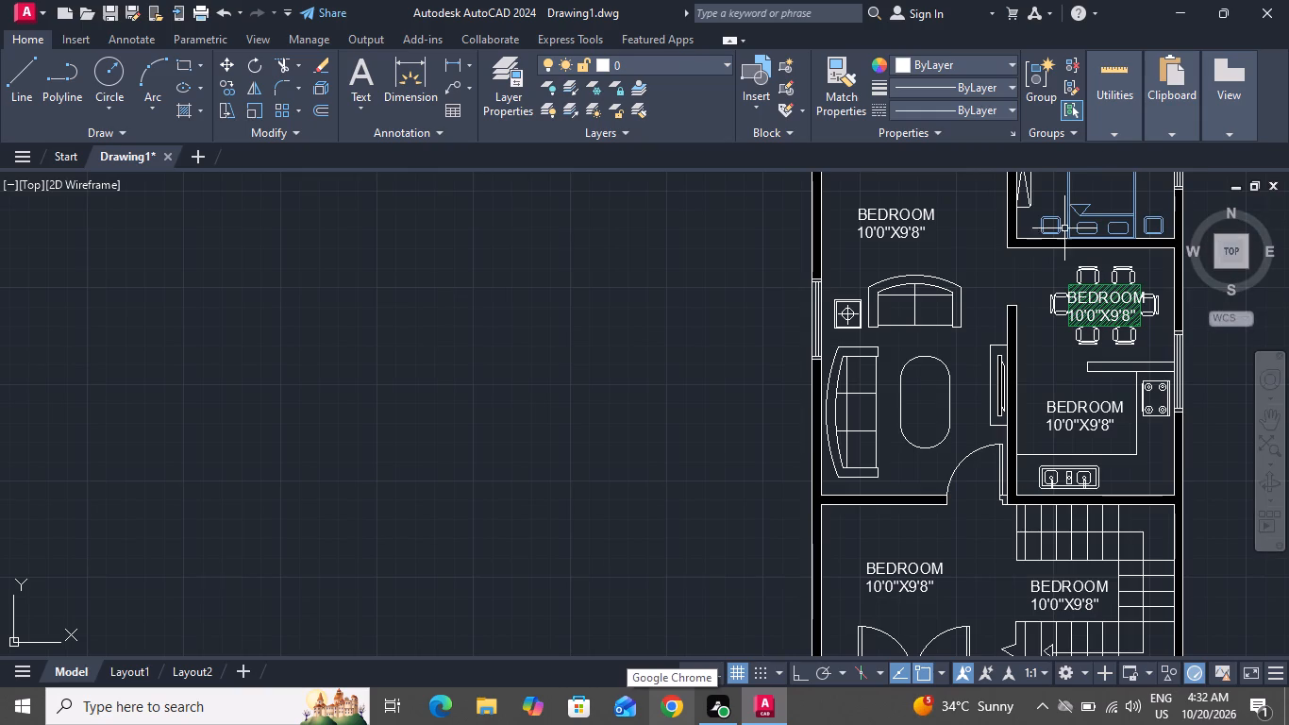
scroll(1082, 265, "down", 2)
scroll(1098, 349, "up", 1)
scroll(1098, 355, "down", 1)
scroll(1132, 259, "down", 2)
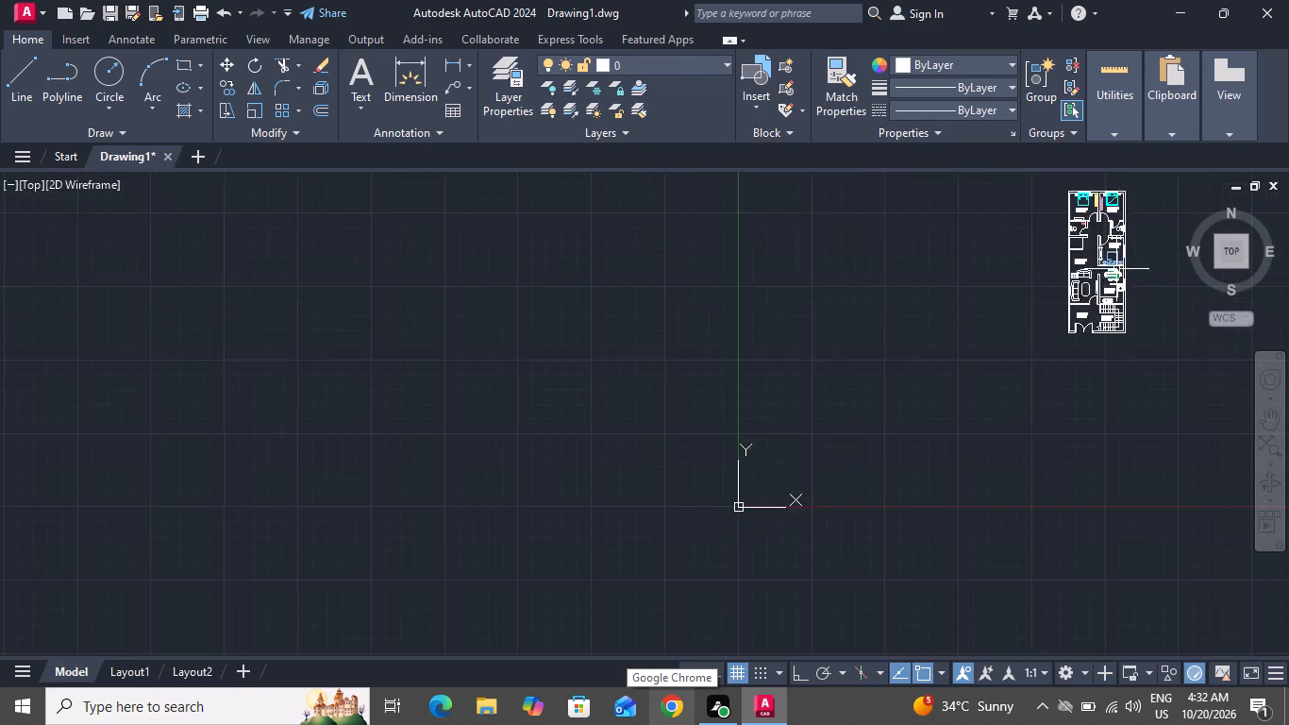
scroll(1114, 273, "down", 1)
scroll(1125, 234, "up", 4)
scroll(1059, 215, "down", 1)
scroll(1052, 221, "up", 2)
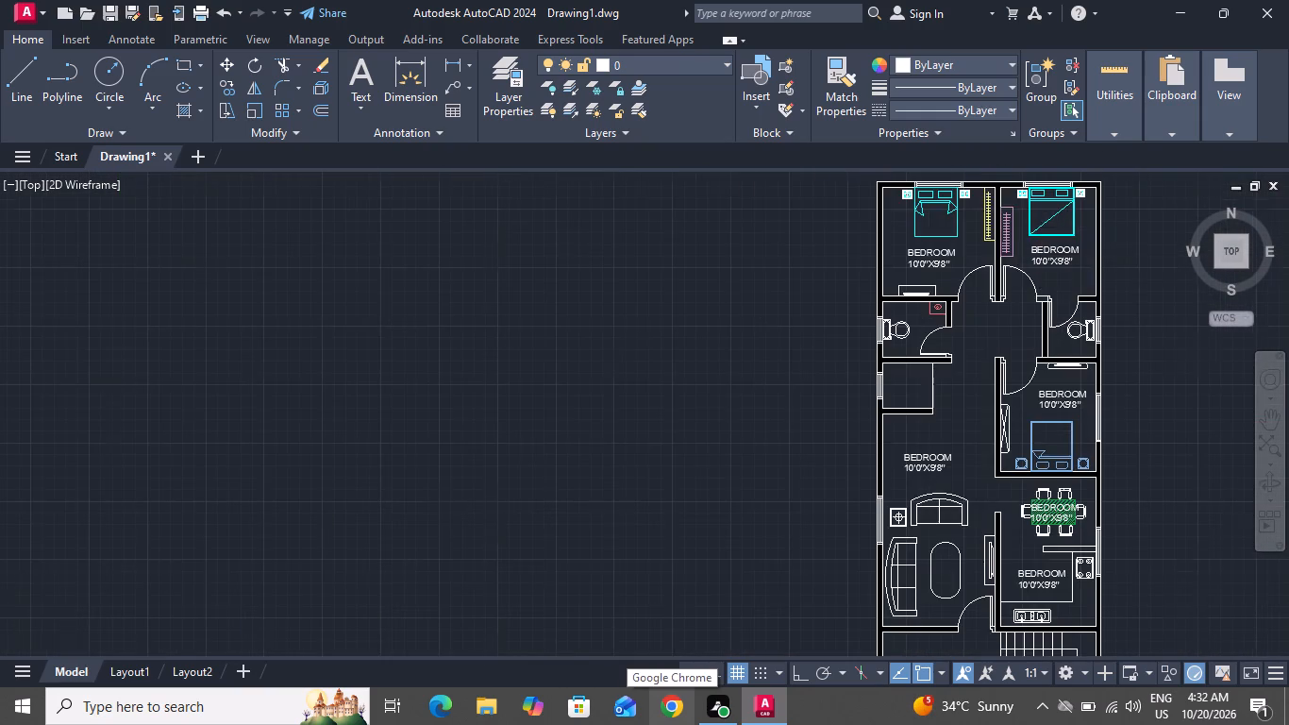
scroll(1094, 226, "up", 2)
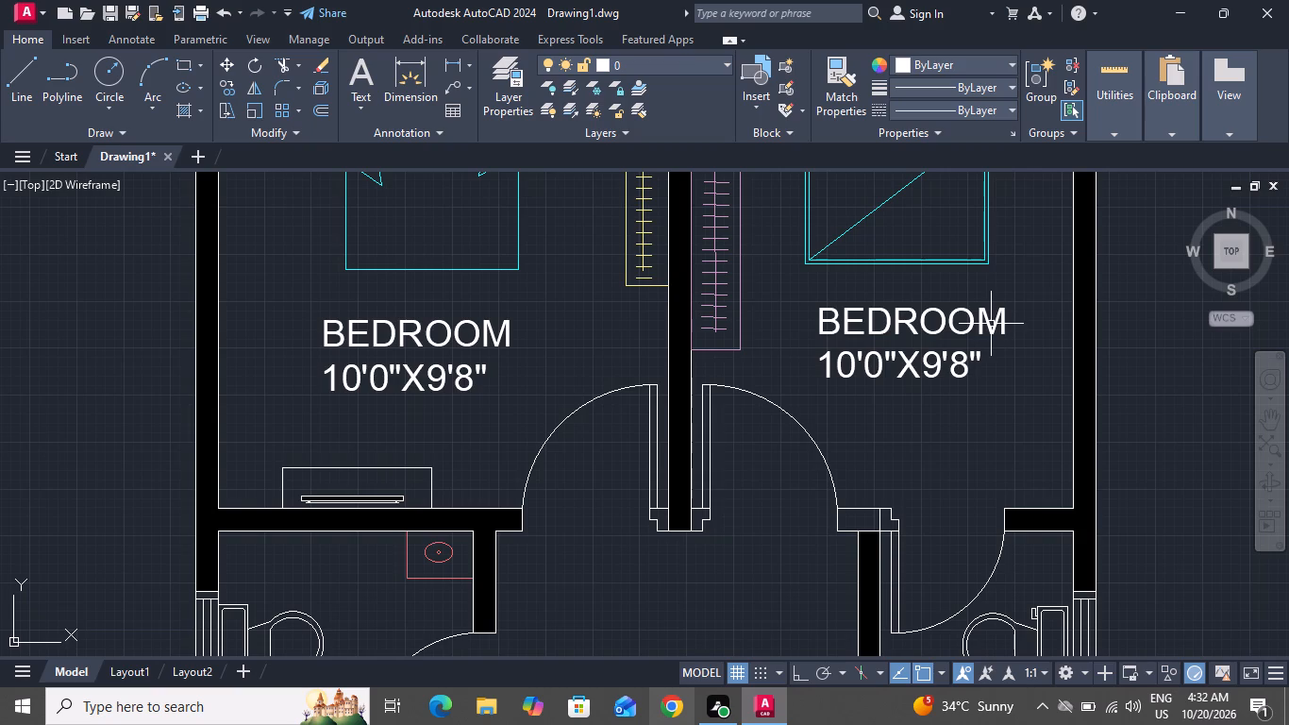
scroll(996, 320, "down", 2)
scroll(992, 601, "up", 2)
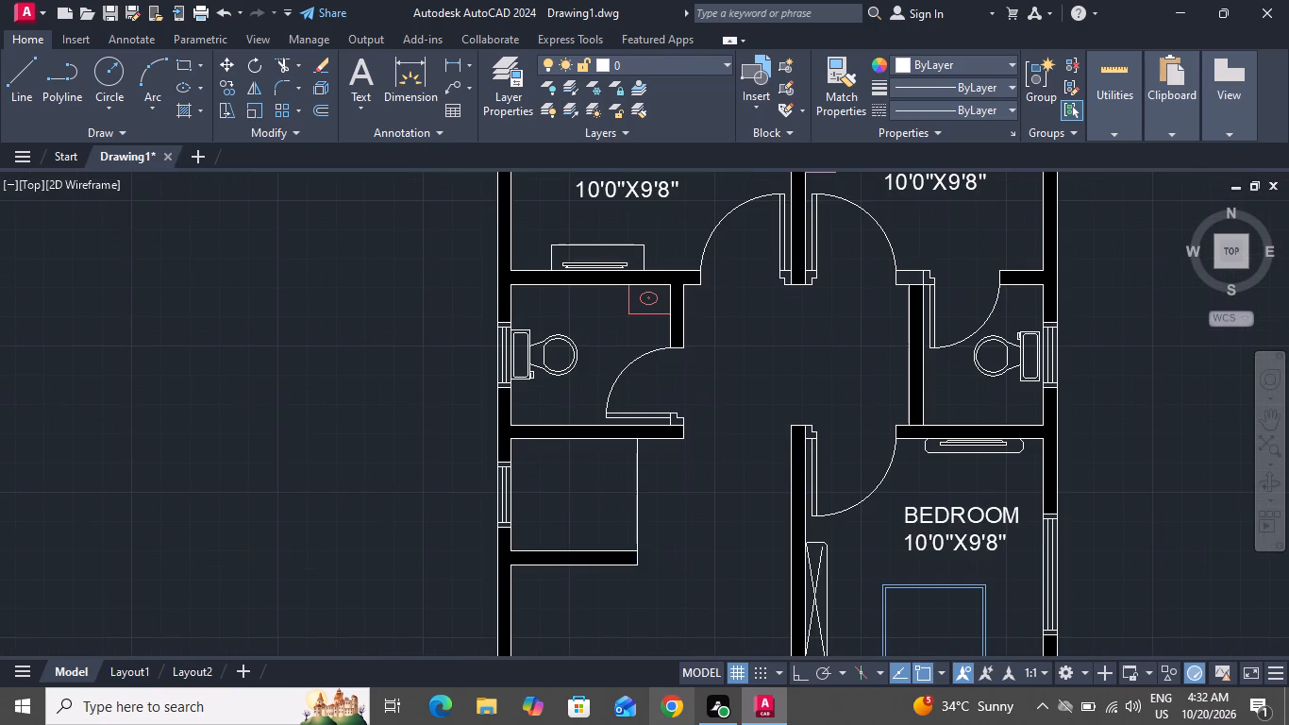
scroll(1005, 567, "down", 2)
scroll(836, 552, "down", 2)
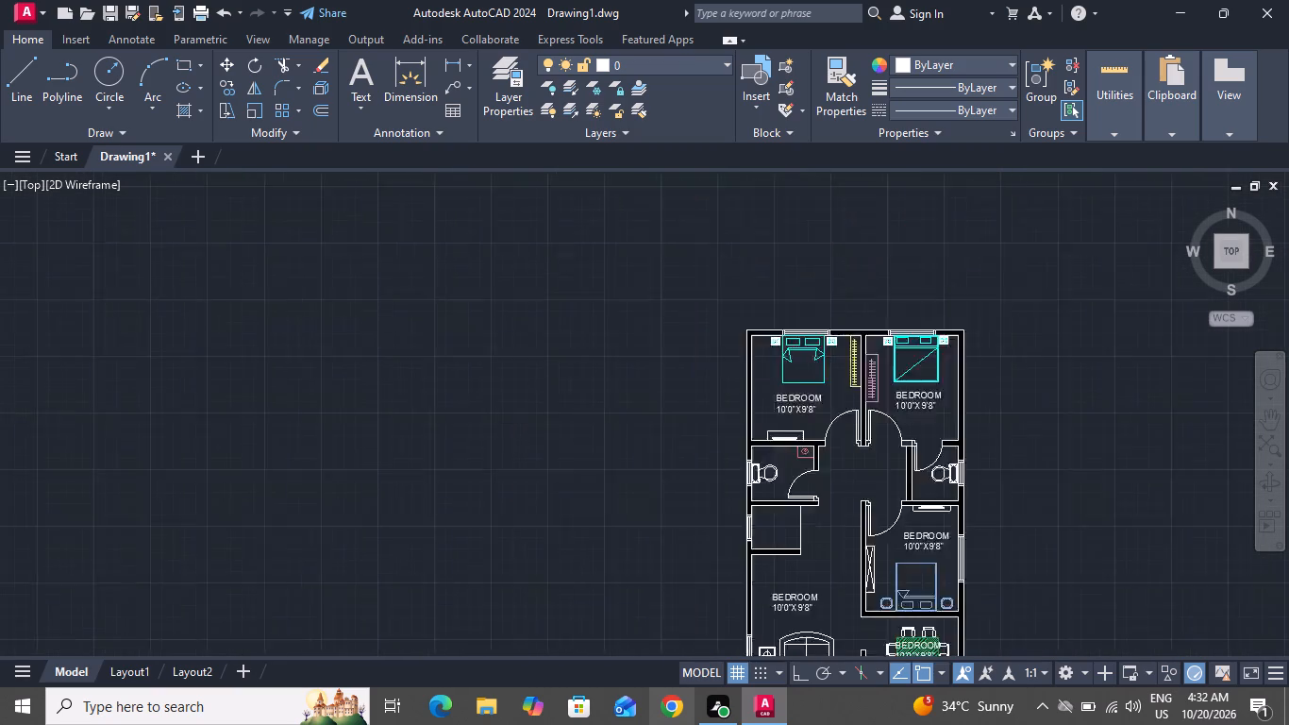
Replace the room name in the living area's label above the sofa with LIVING ROOM.
scroll(810, 597, "up", 2)
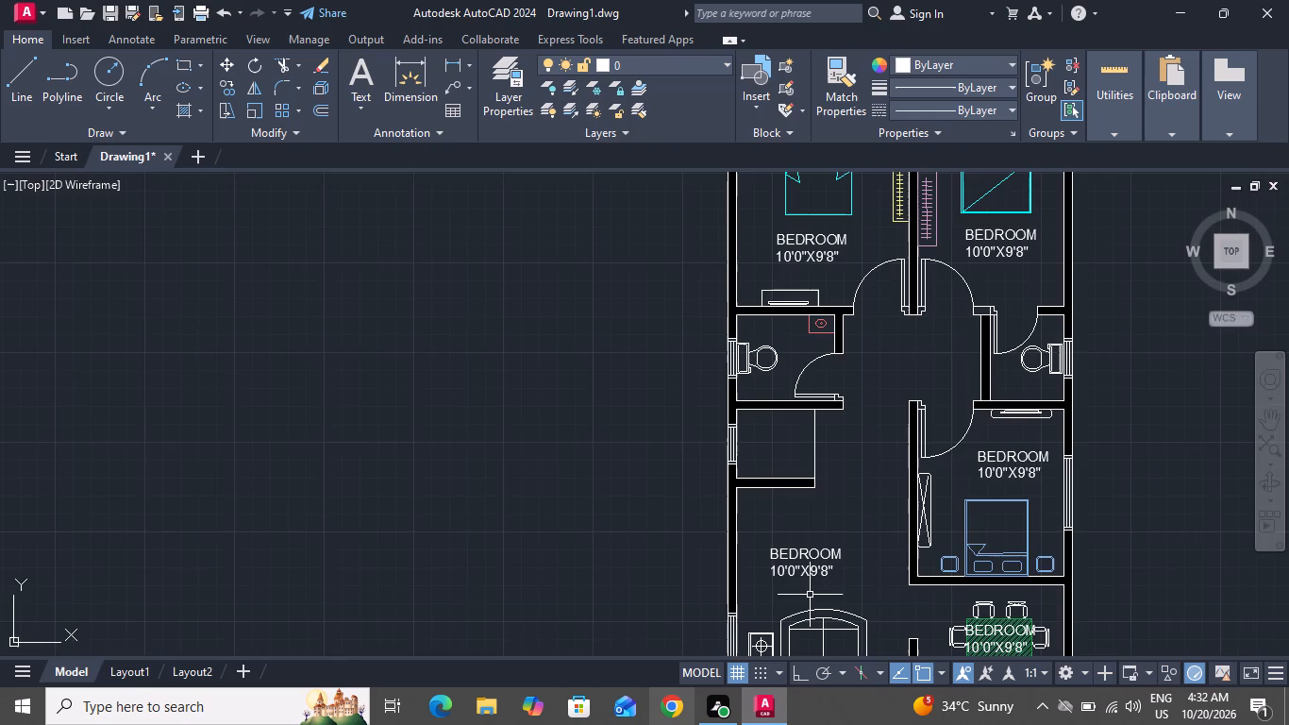
scroll(810, 596, "up", 2)
double_click(884, 495)
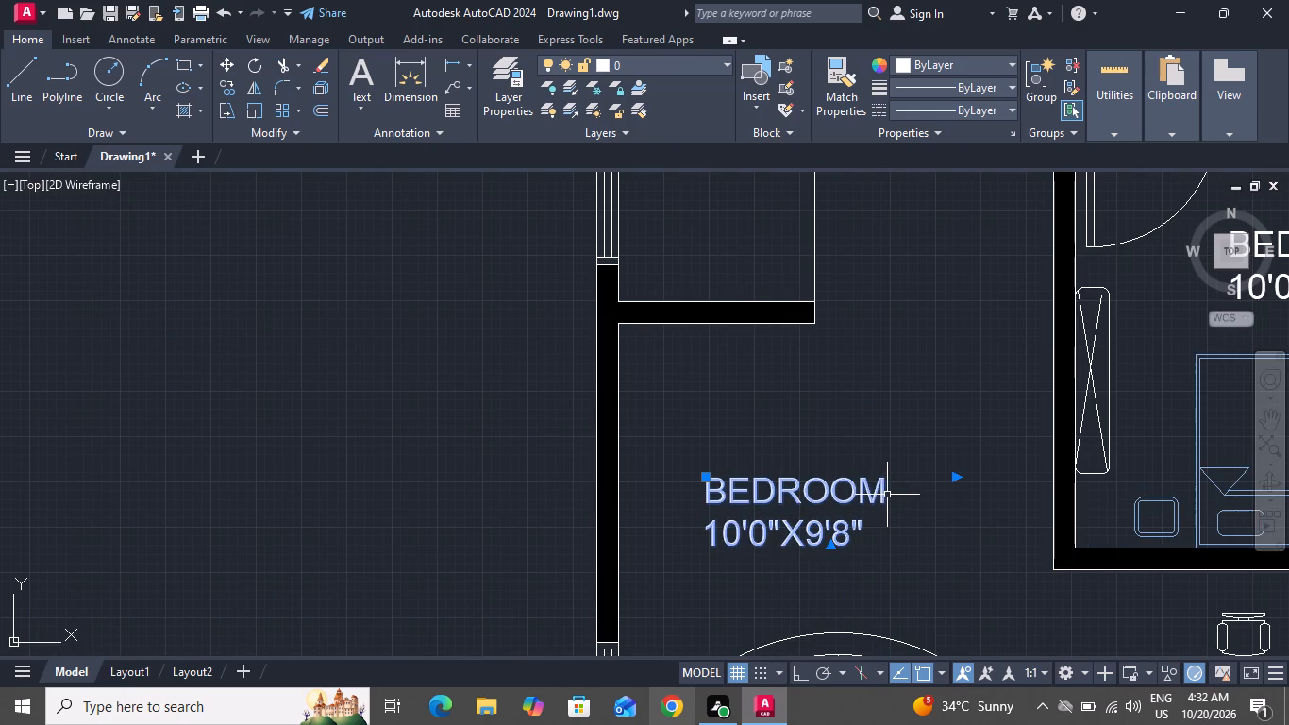
double_click(883, 495)
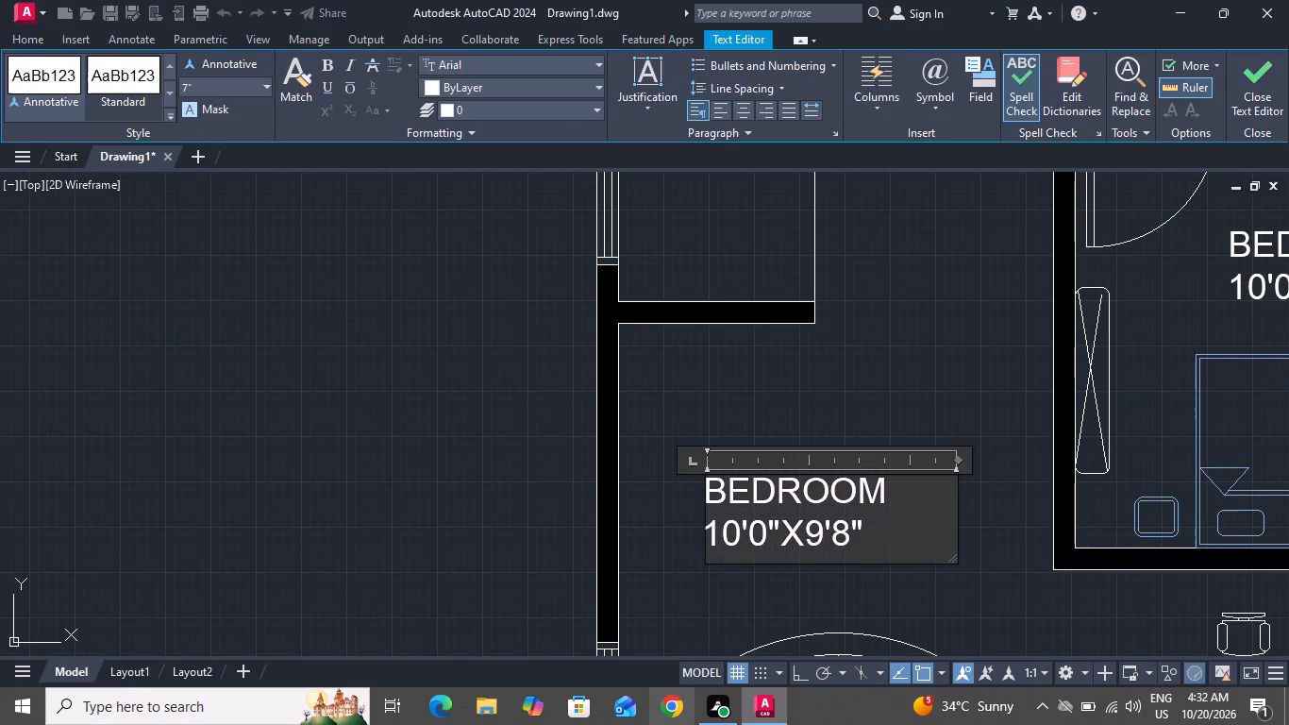
key("BackSpace")
key("BackSpace")
key("BackSpace")
key("BackSpace")
key("BackSpace")
key("BackSpace")
key("BackSpace")
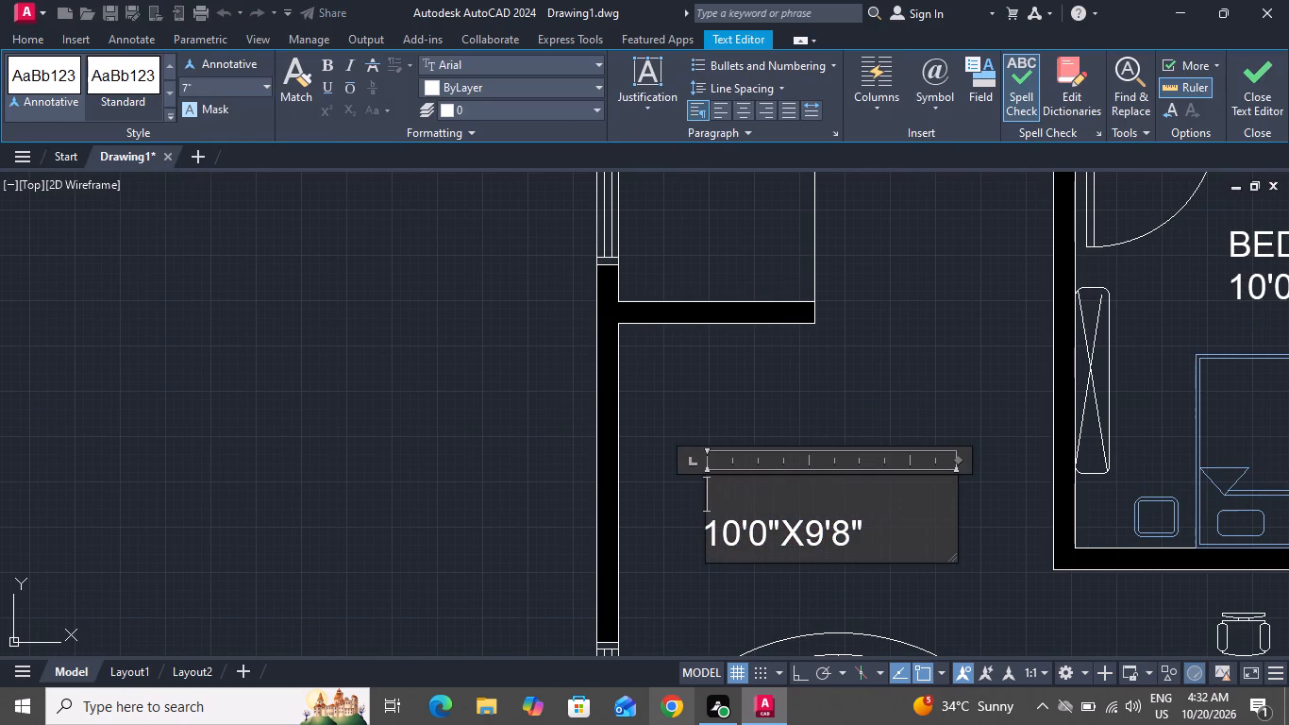
type("LI")
type("VING")
key("space")
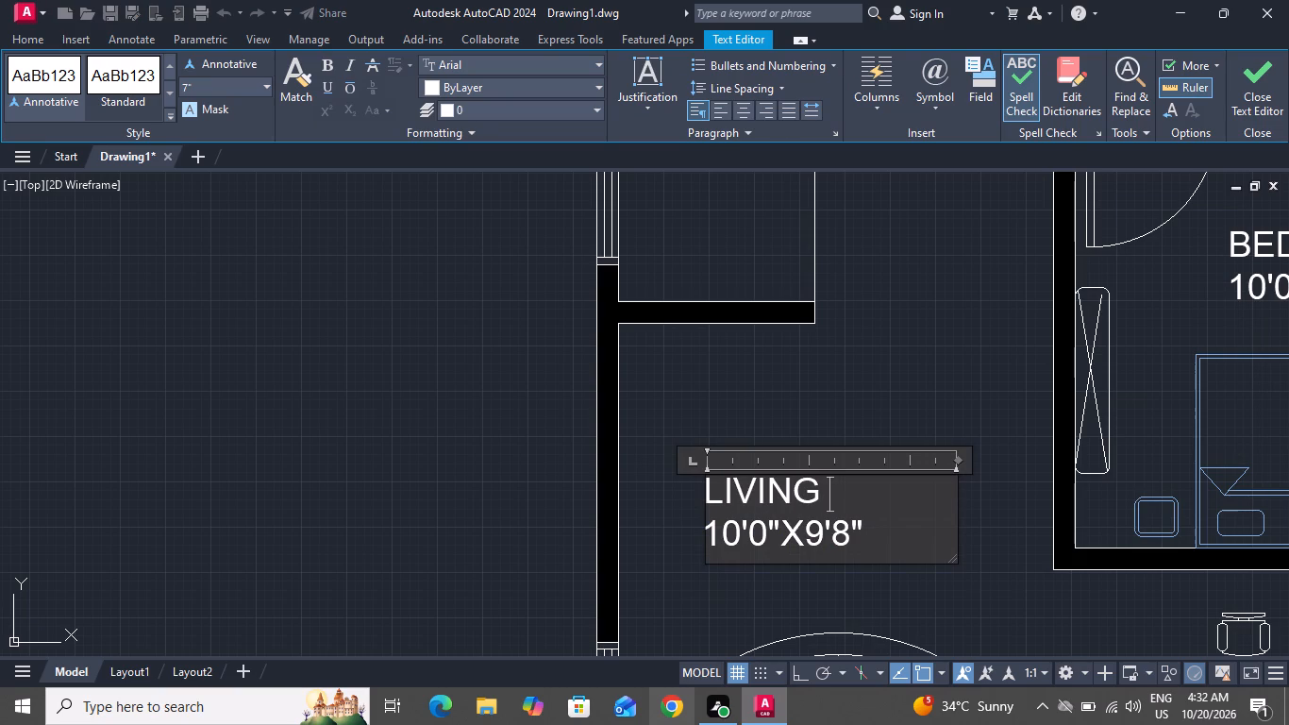
type("ROOM")
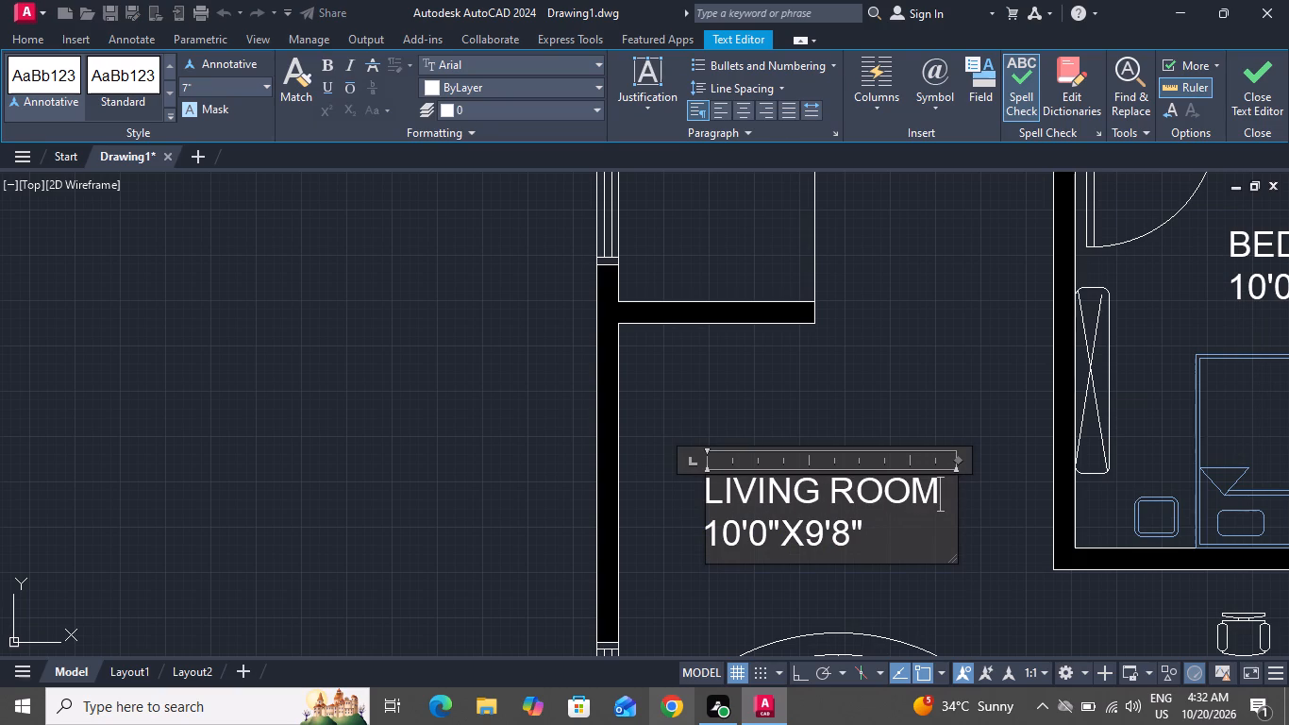
Replace the dimension line of the living room label with 9'0"X19'0" and finish editing the text.
left_click(900, 551)
key("BackSpace")
key("BackSpace")
key("BackSpace")
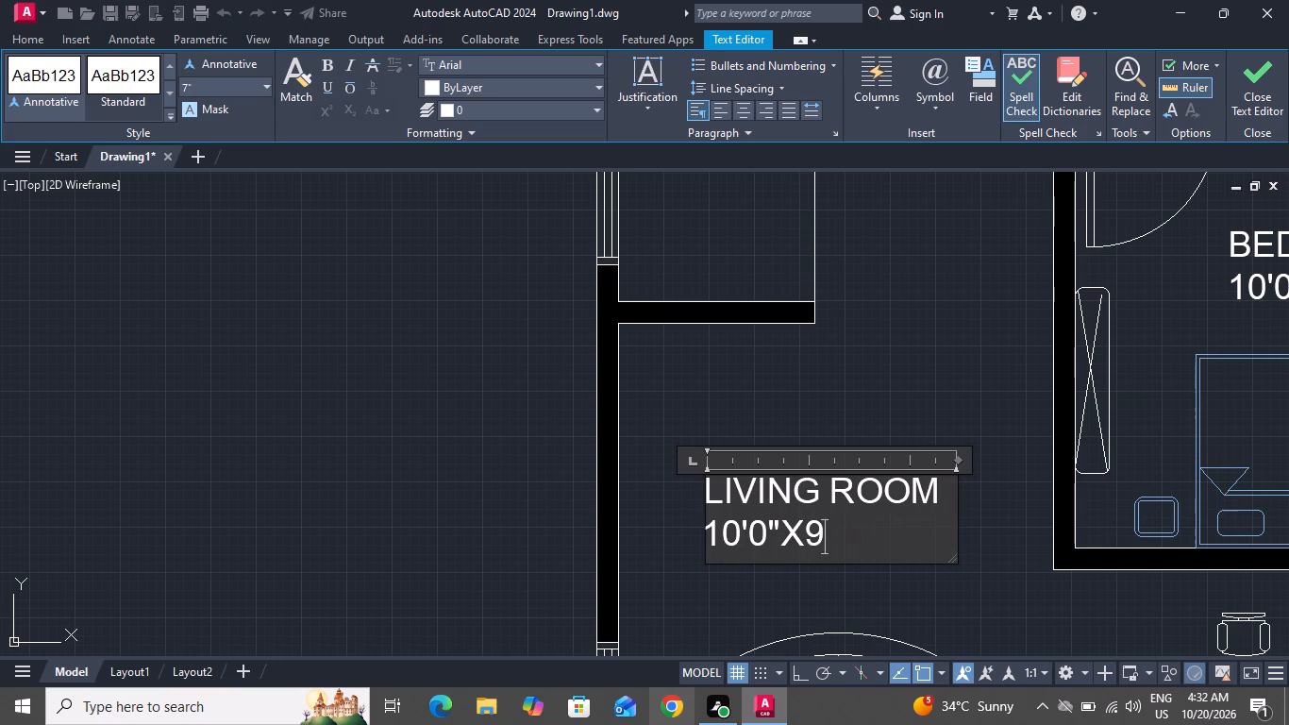
key("BackSpace")
key("BackSpace")
key("BackSpace")
key("BackSpace")
key("BackSpace")
key("BackSpace")
key("BackSpace")
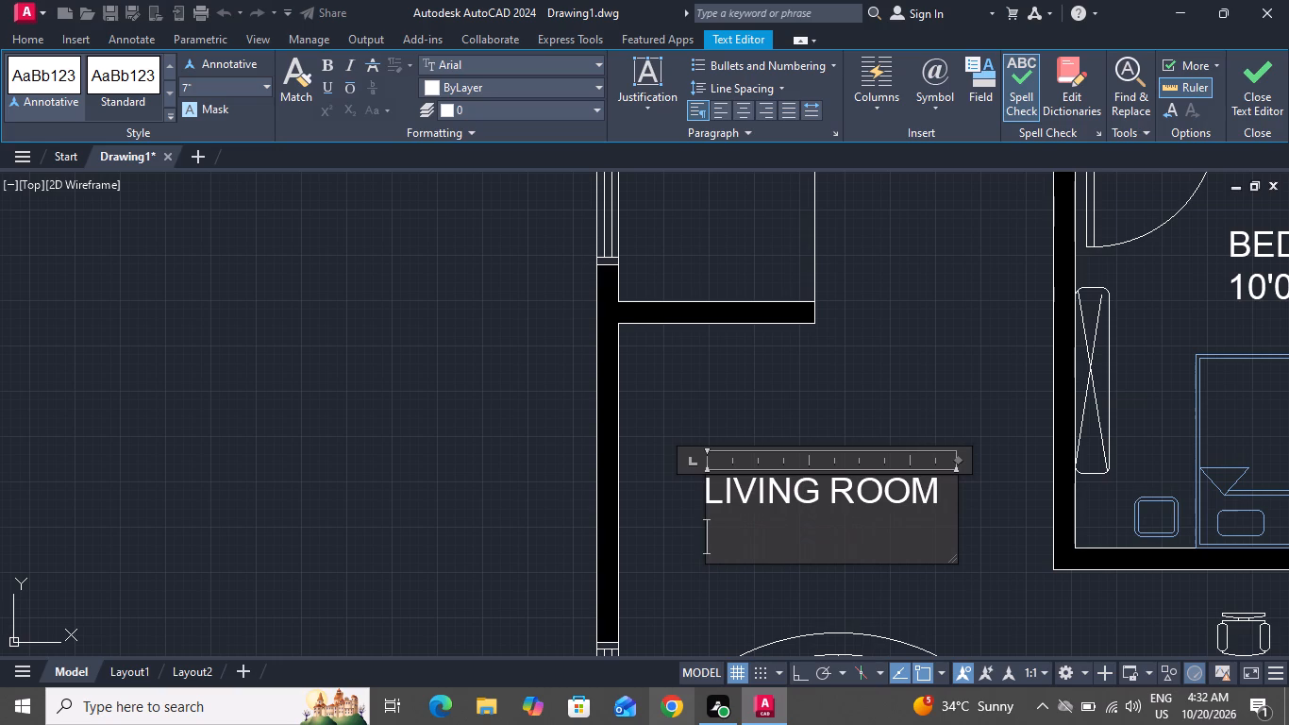
key("9")
type("'0")
key("shift+quotedbl")
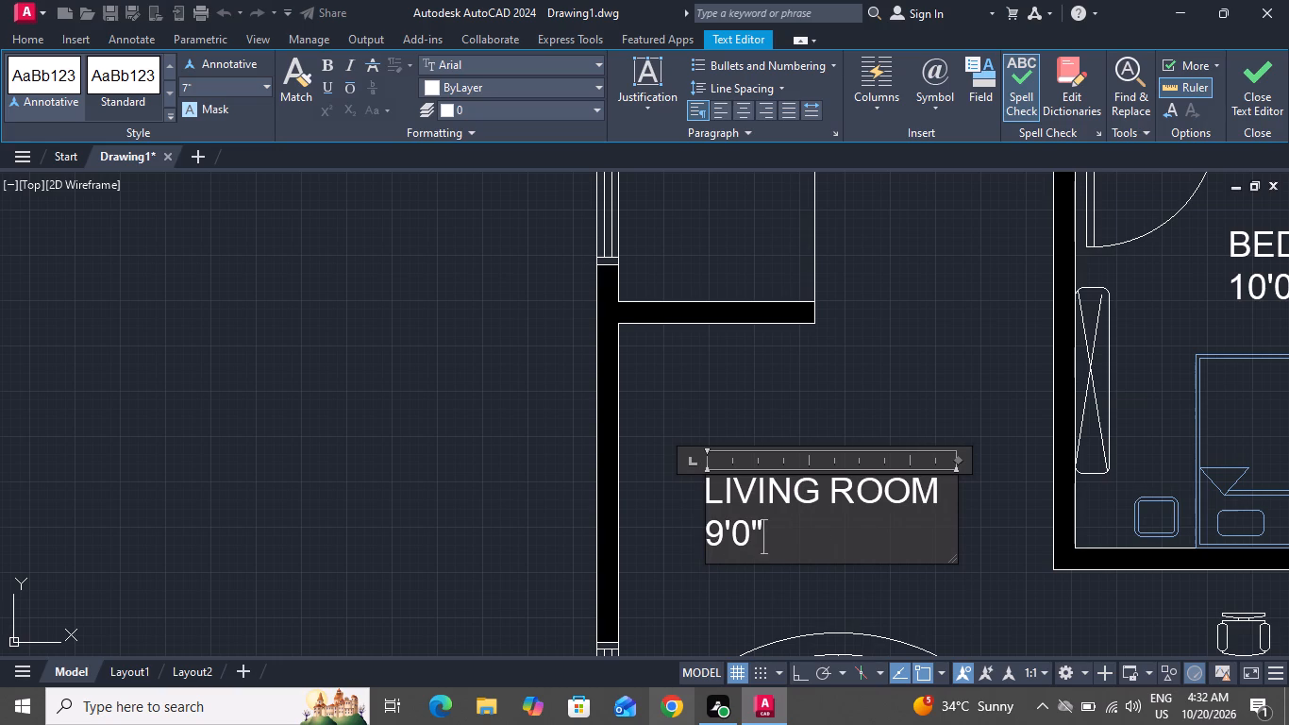
key("x")
key("1")
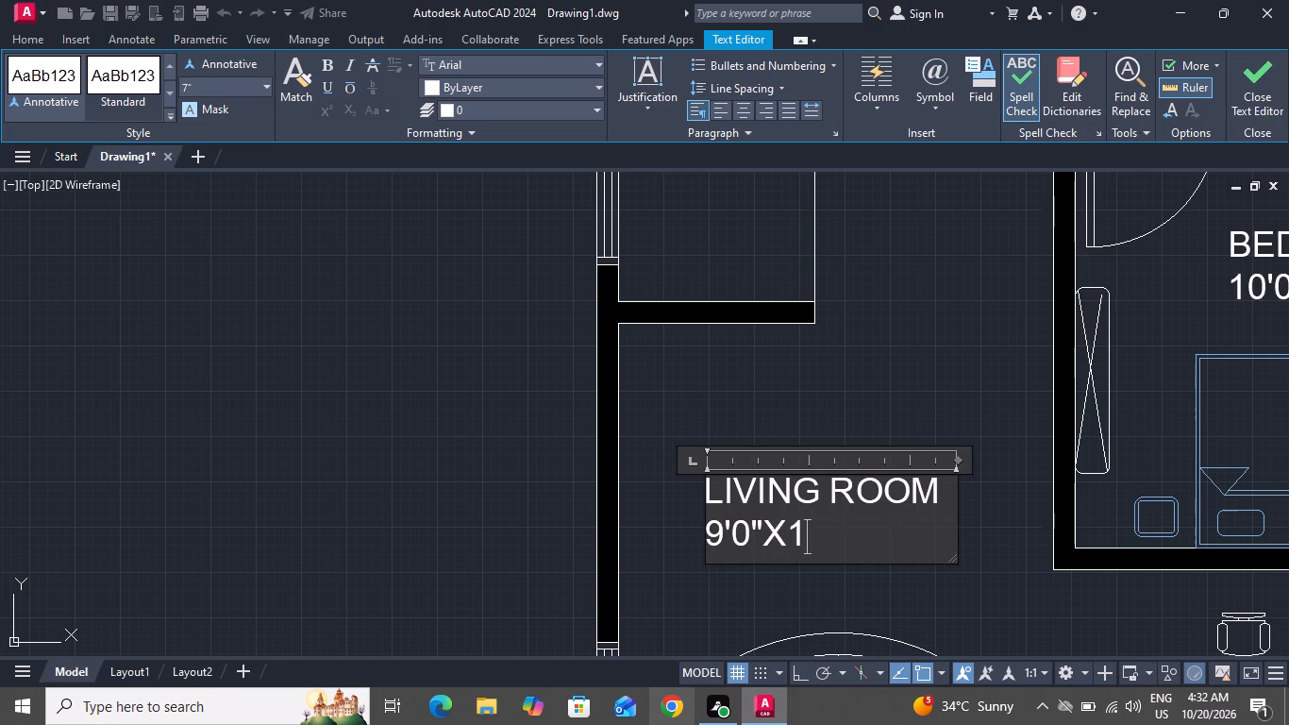
key("9")
key("apostrophe")
key("0")
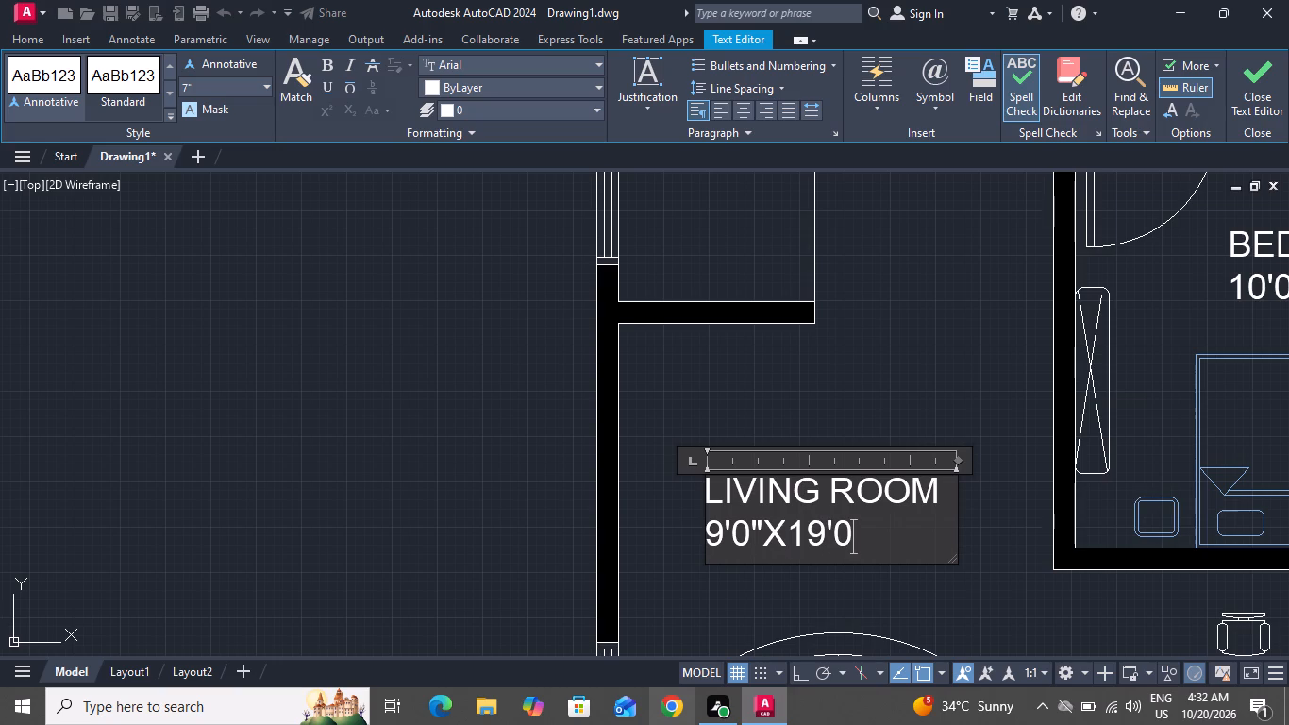
key("shift+quotedbl")
left_click(820, 400)
Replace the room name in the label over the dining table with DINING ROOM.
scroll(819, 403, "down", 2)
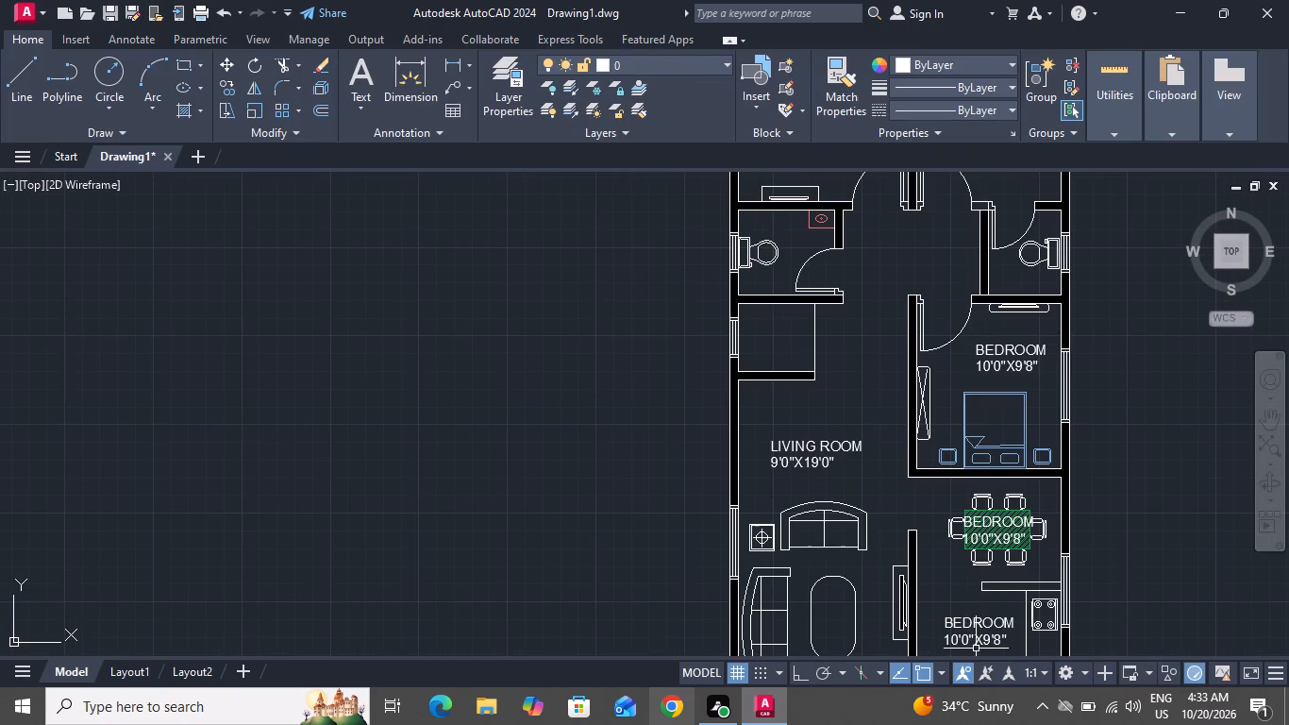
scroll(1008, 604, "up", 2)
left_click(1058, 412)
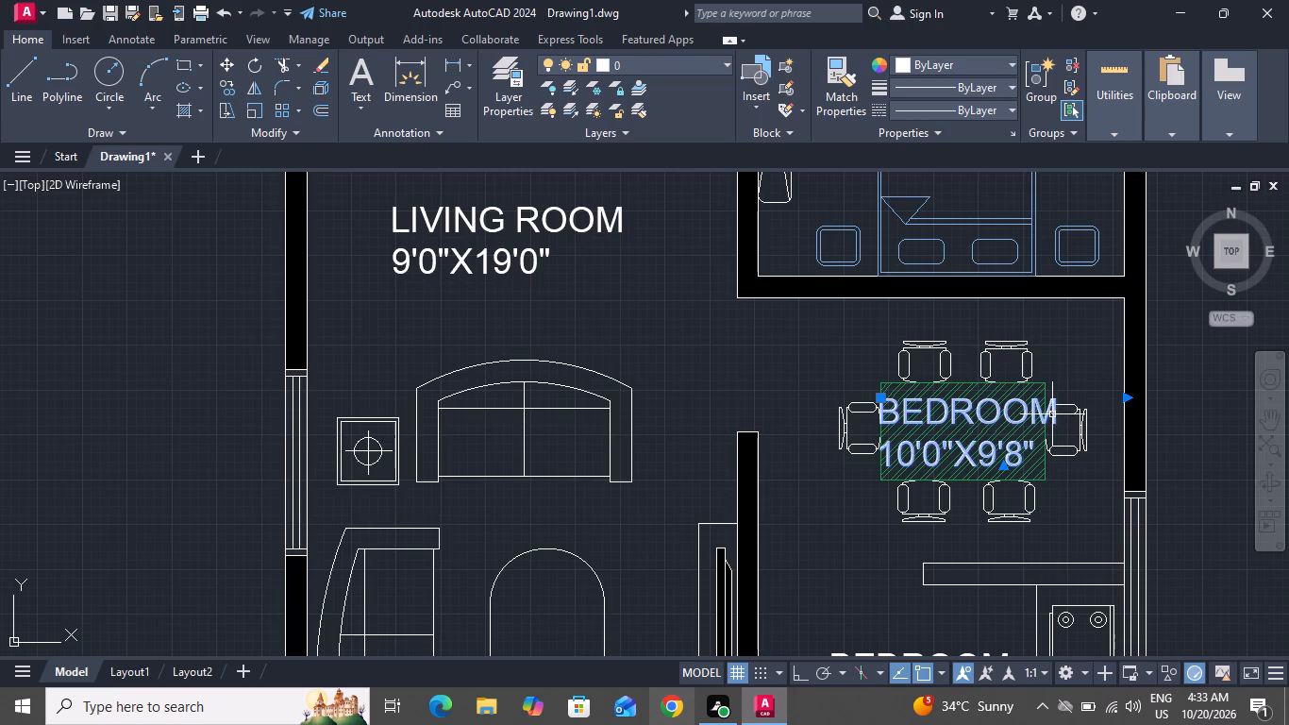
double_click(1051, 414)
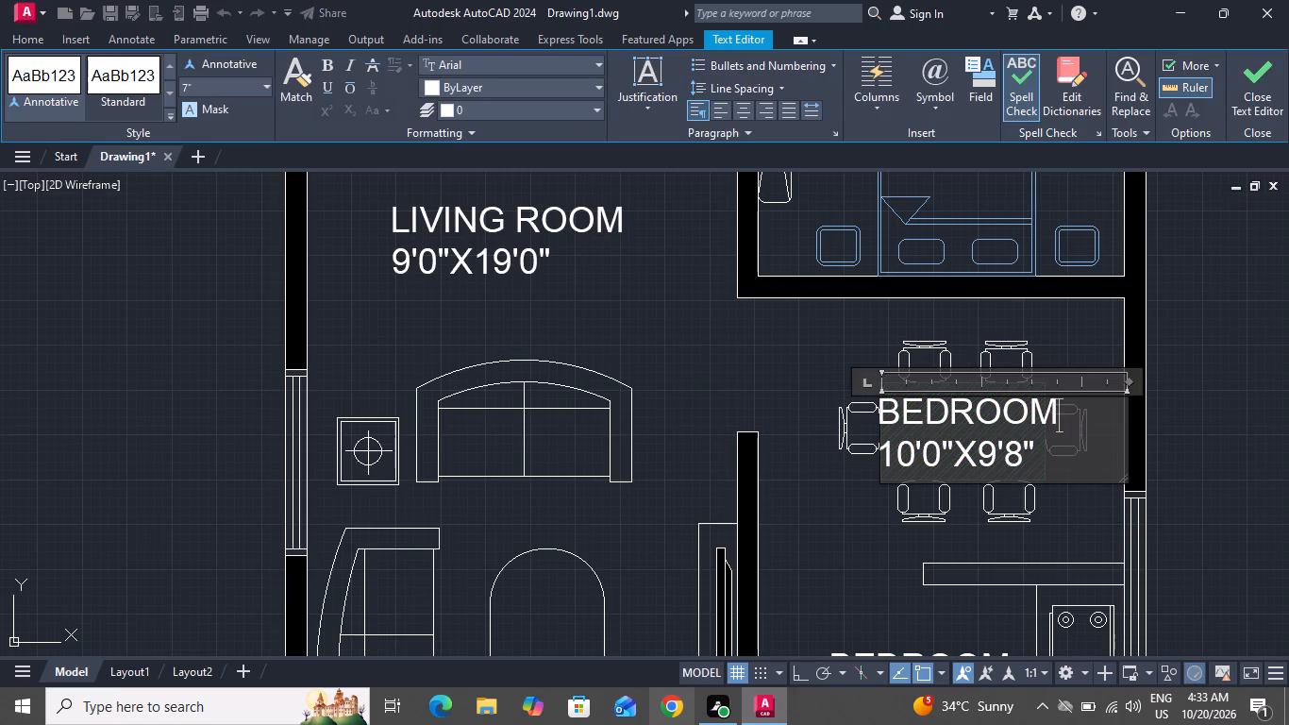
key("BackSpace")
key("BackSpace")
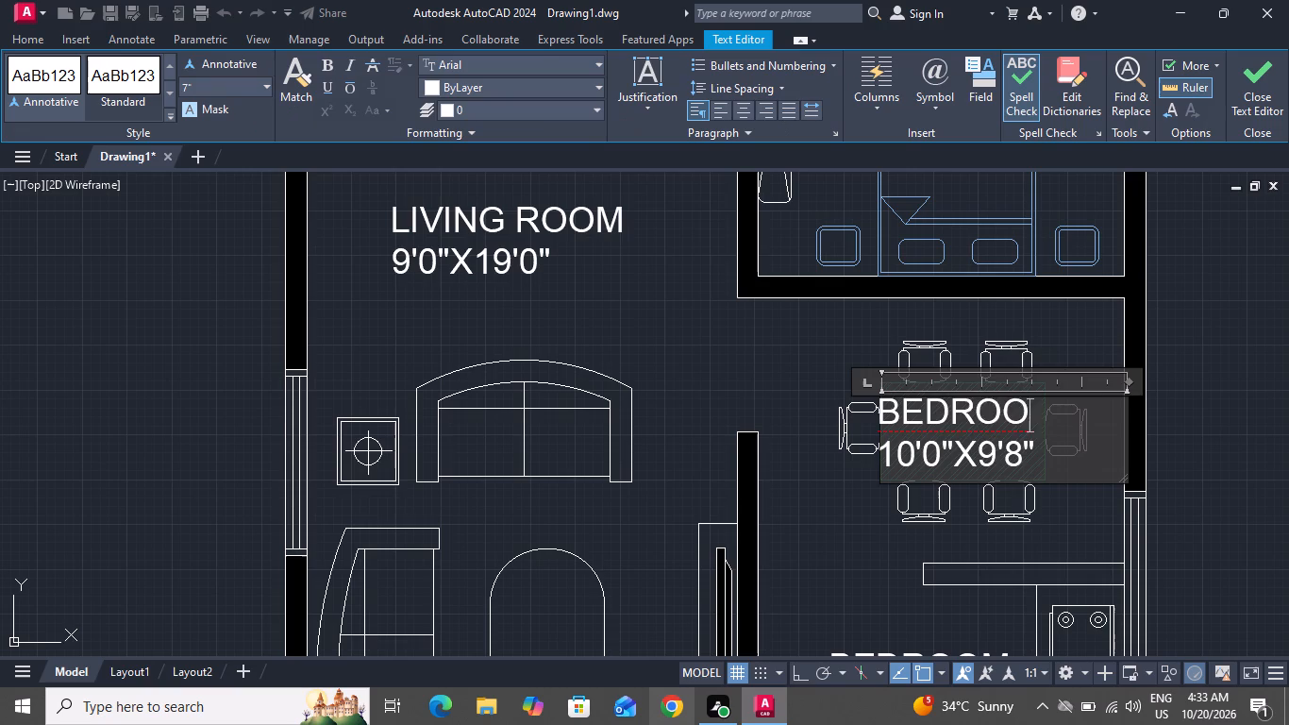
key("BackSpace")
key("BackSpace")
key("BackSpace")
key("BackSpace")
key("BackSpace")
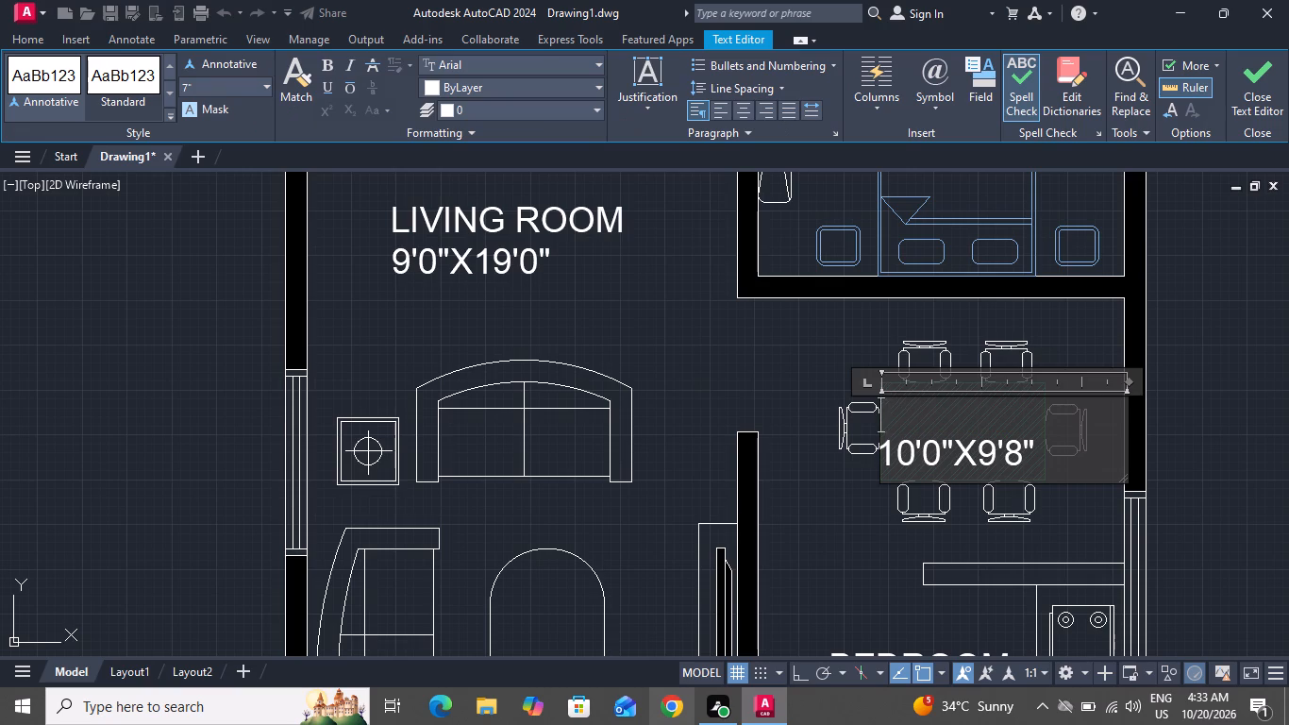
type("DINING")
key("space")
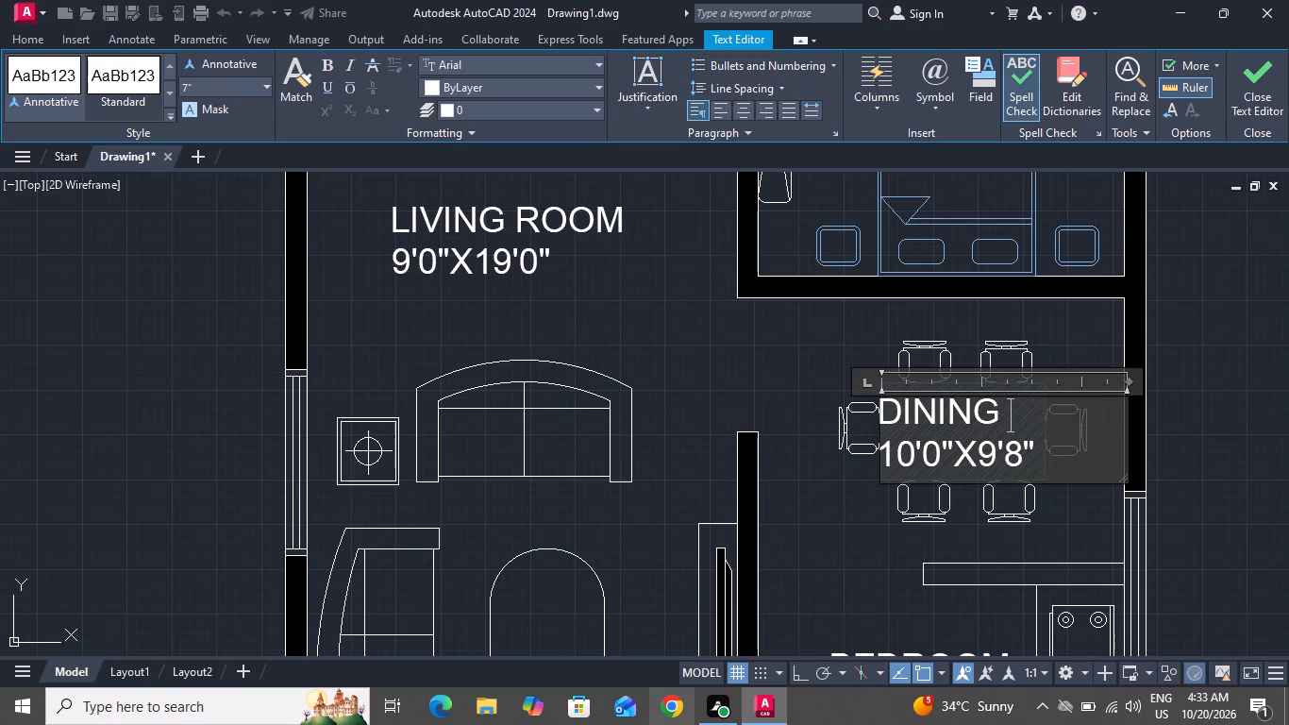
type("ROO")
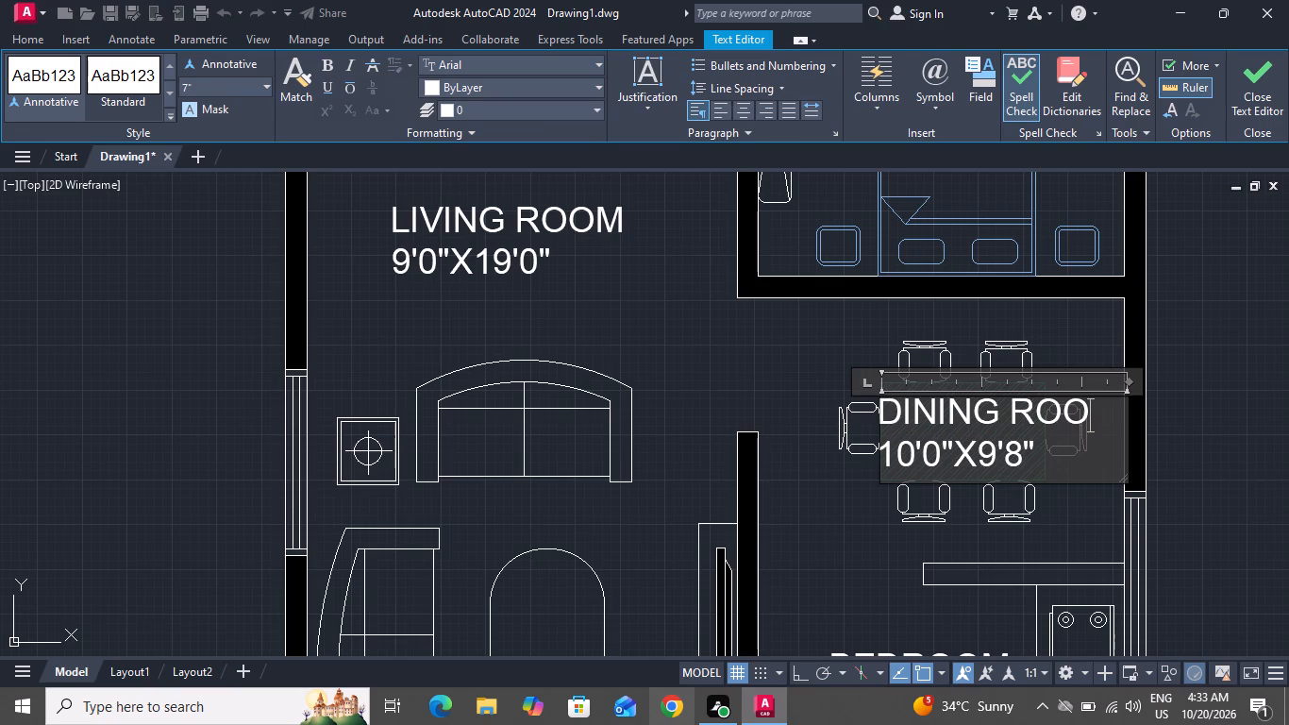
key("m")
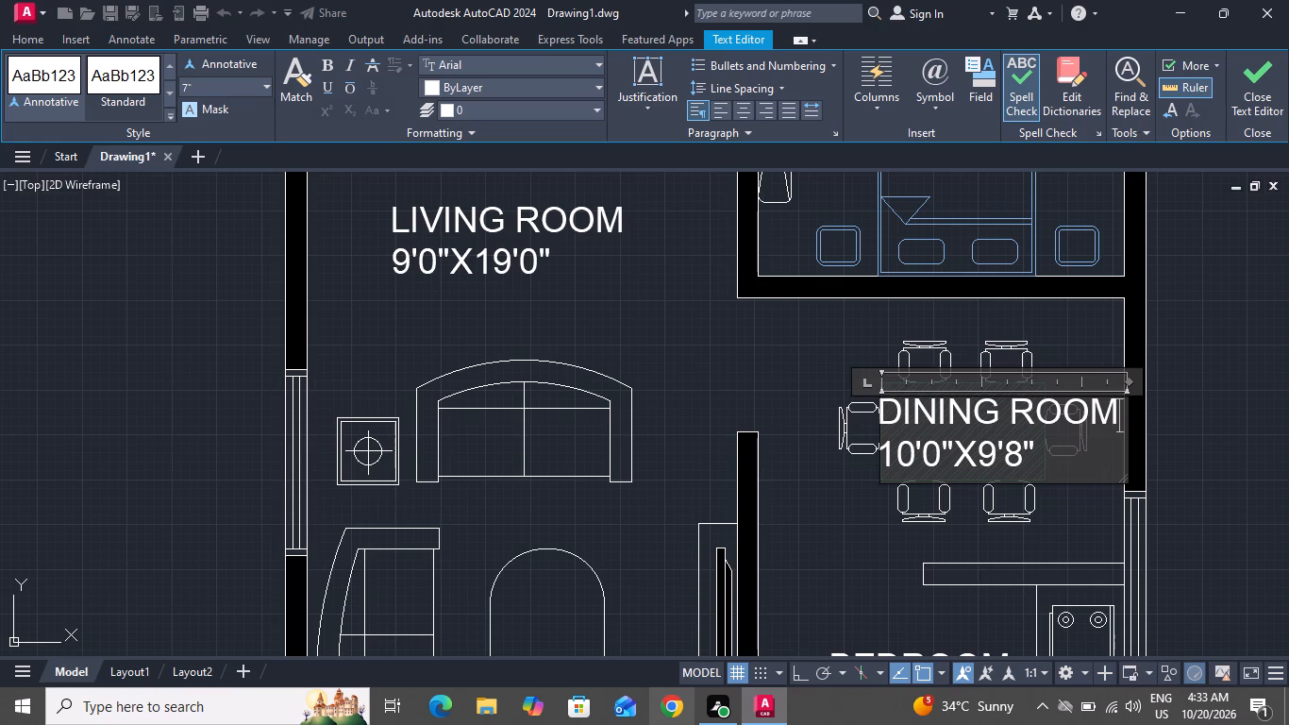
Replace the dimension line of the dining room label with 10'0"X6'8" and finish editing the text.
left_click(1045, 453)
key("BackSpace")
key("BackSpace")
key("BackSpace")
key("BackSpace")
key("BackSpace")
key("BackSpace")
key("BackSpace")
key("BackSpace")
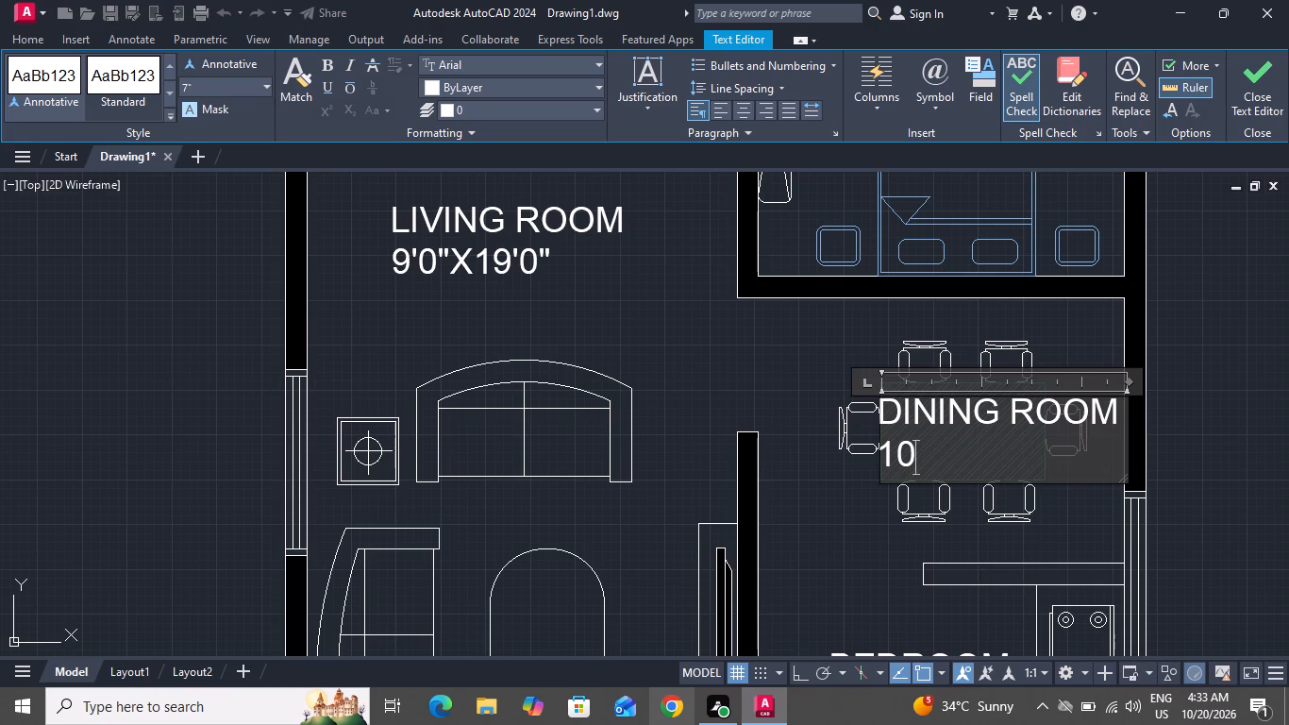
key("apostrophe")
key("0")
key("shift+quotedbl")
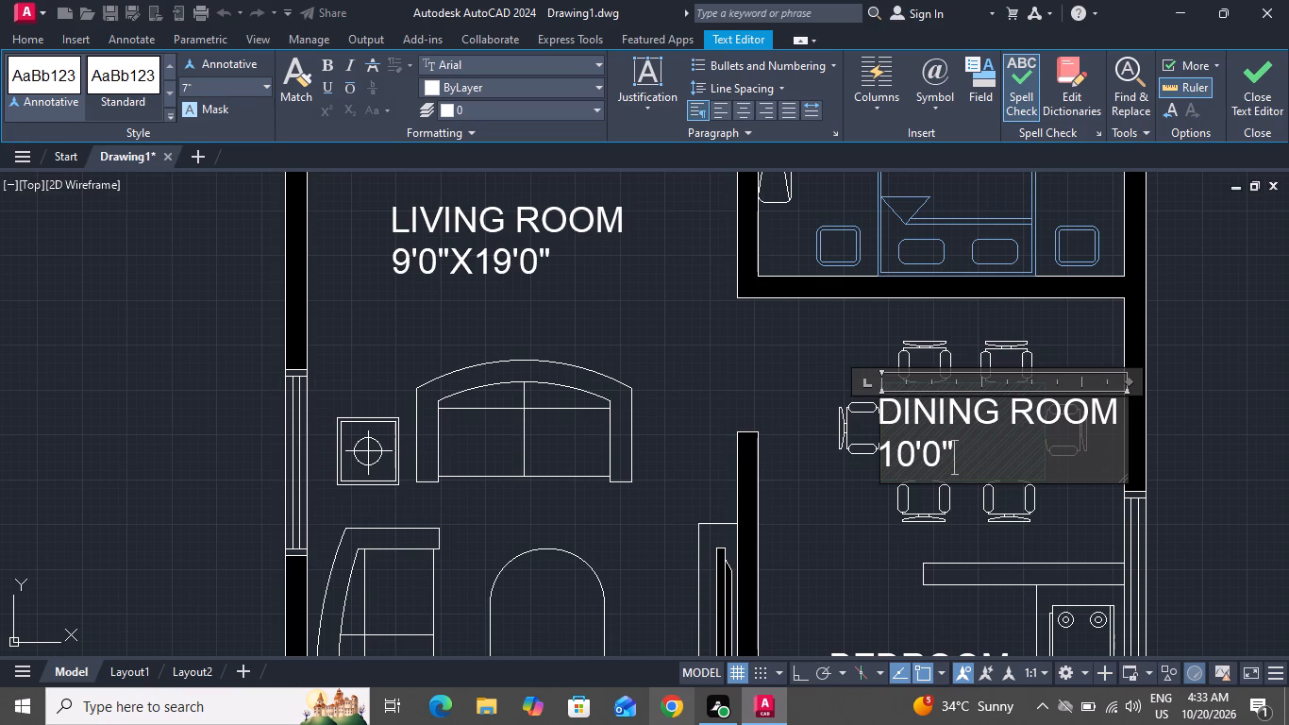
key("x")
key("6")
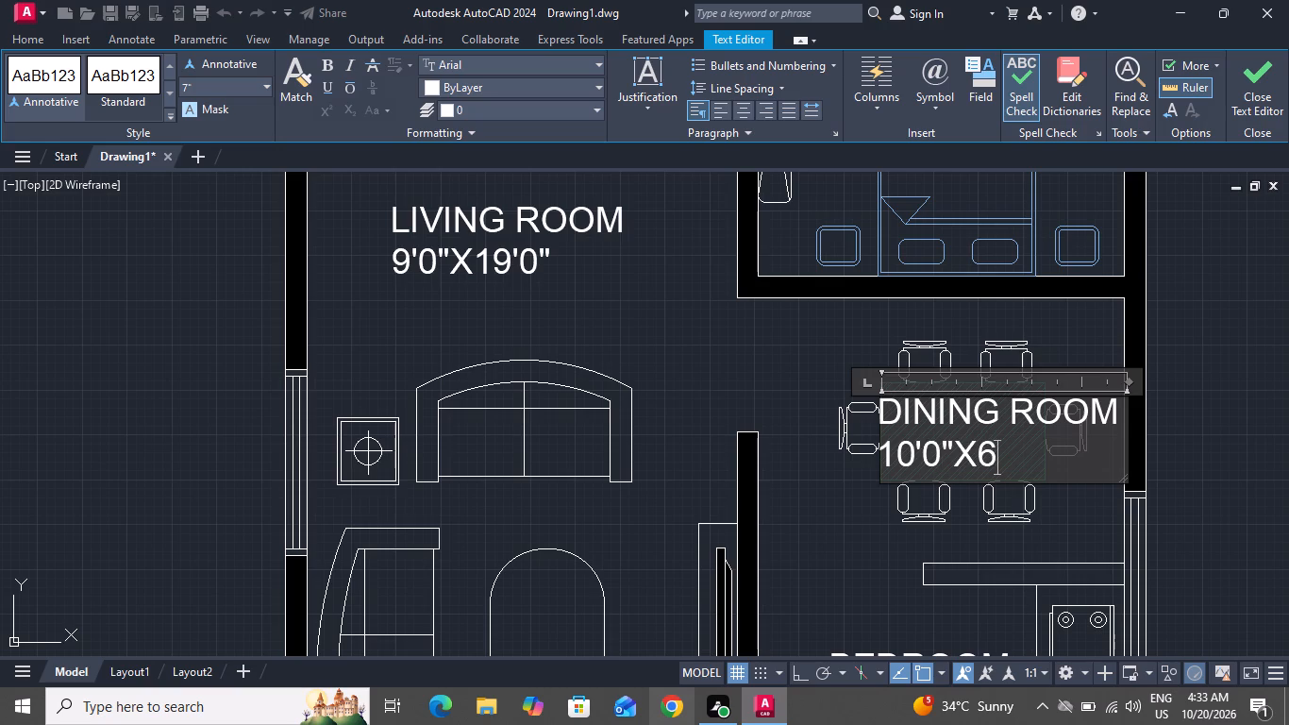
type("'8\"")
left_click(806, 514)
scroll(903, 554, "up", 1)
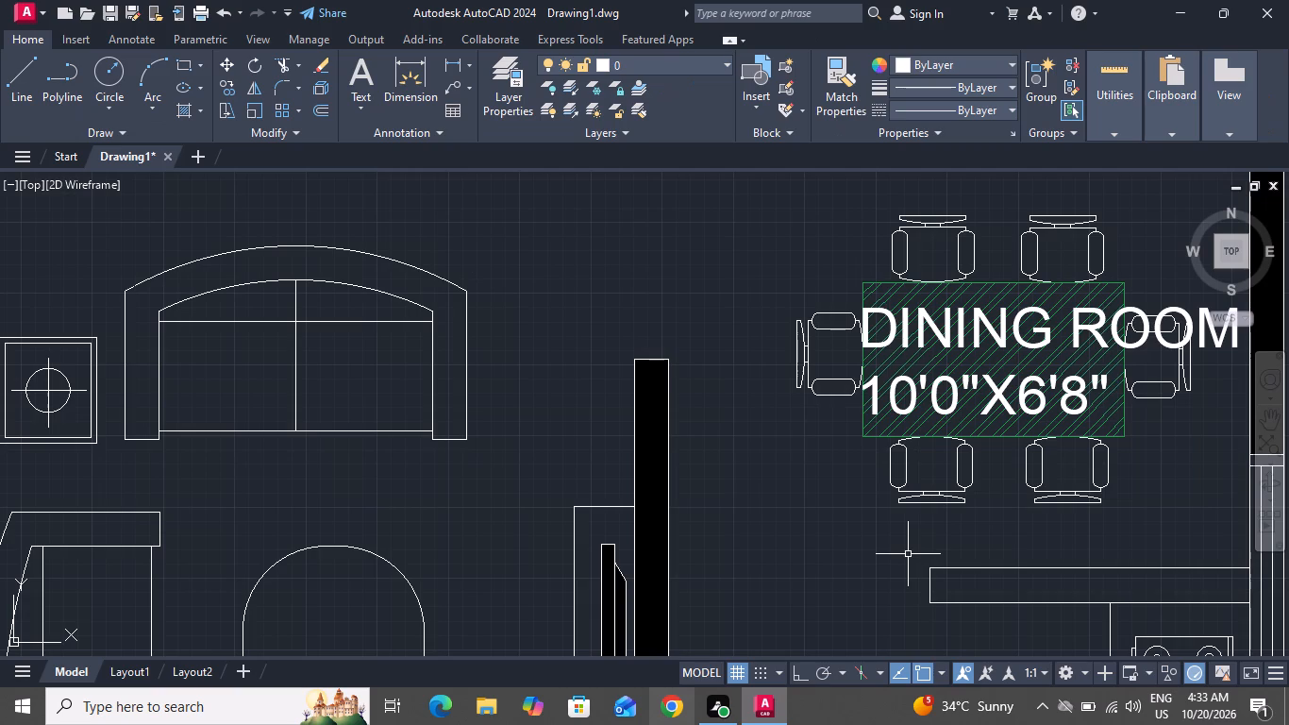
scroll(1031, 348, "down", 3)
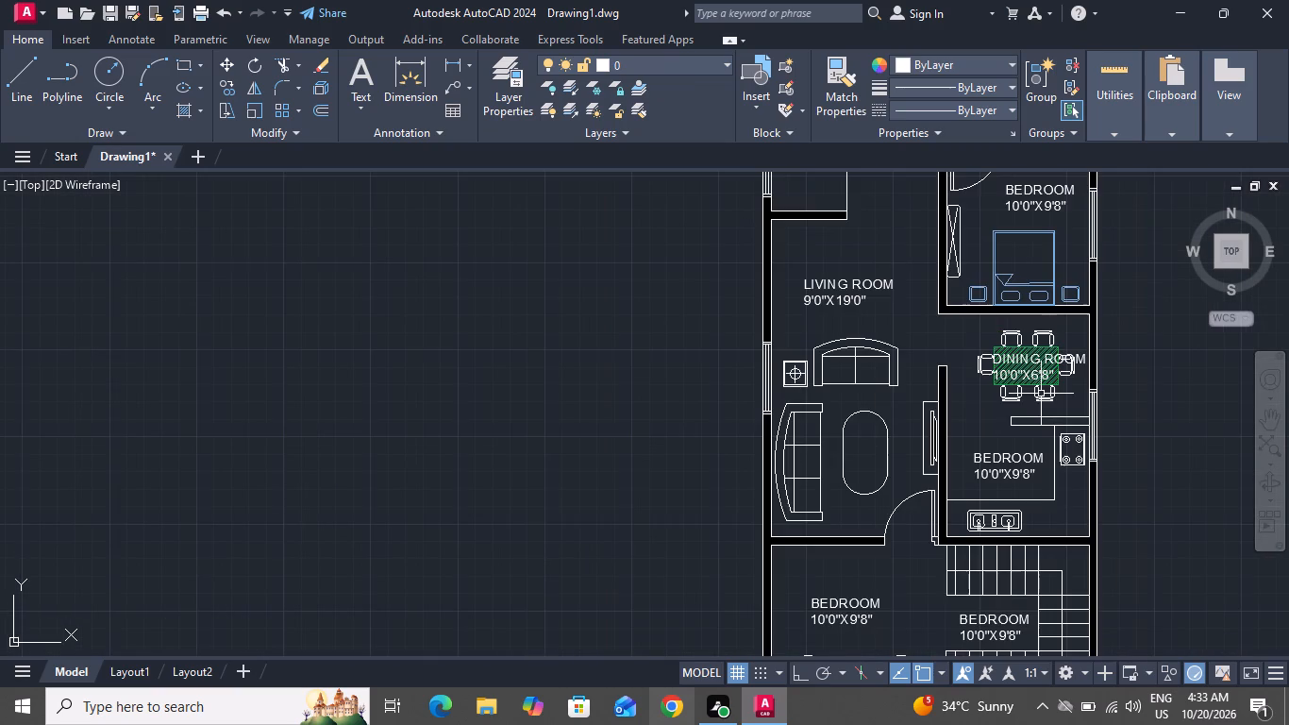
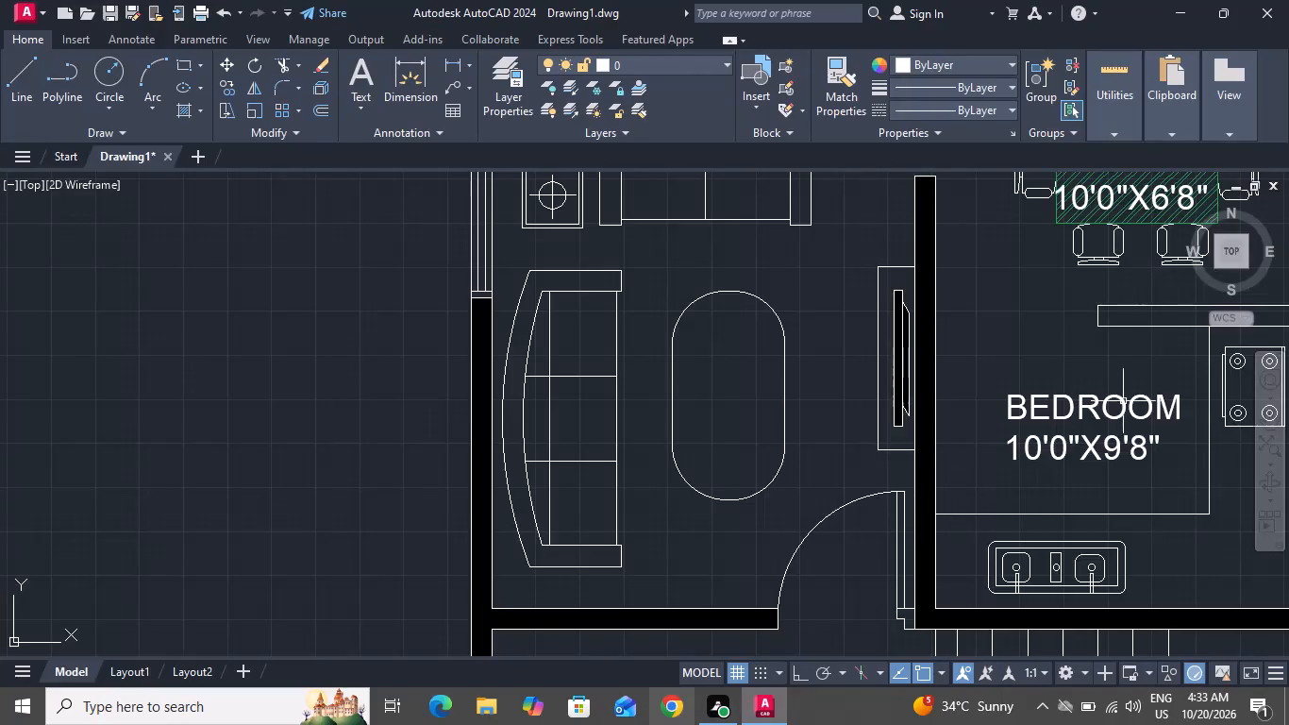
Replace the room name with KITCHEN in the BEDROOM label beside the stove and double sink.
scroll(1186, 410, "up", 2)
triple_click(1161, 408)
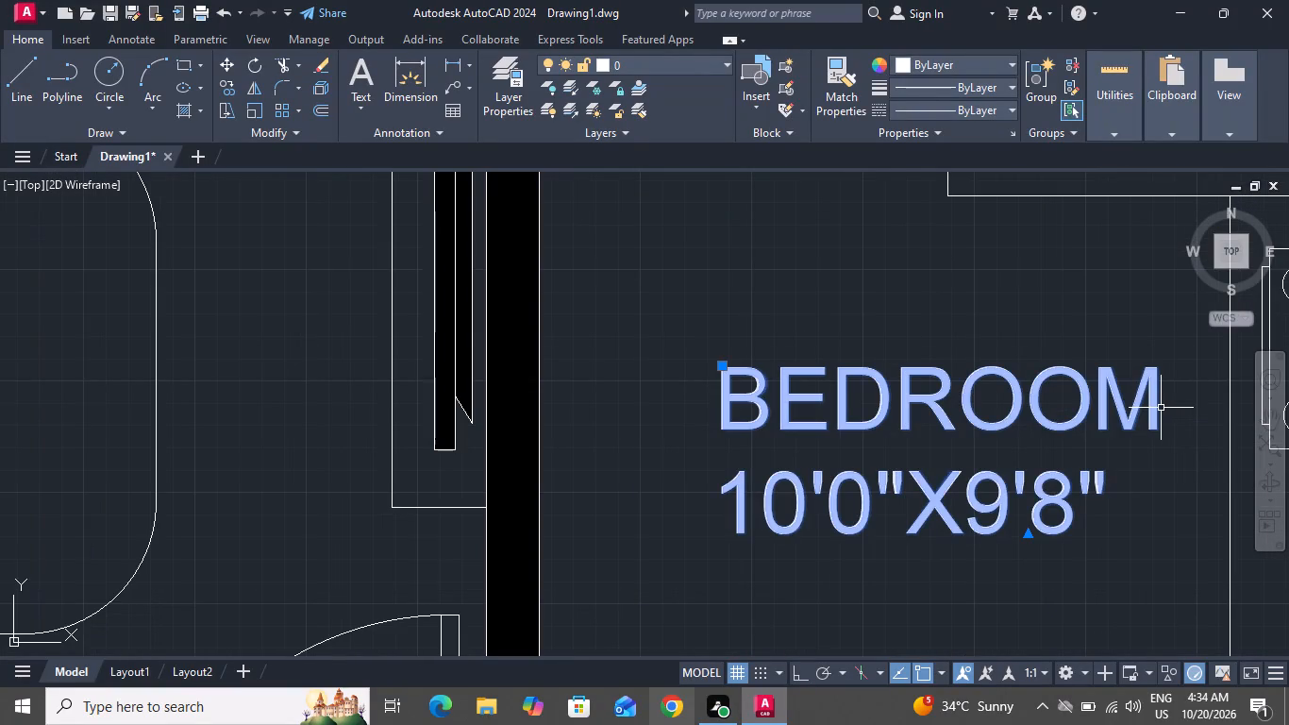
key("BackSpace")
key("BackSpace")
key("BackSpace")
key("BackSpace")
key("BackSpace")
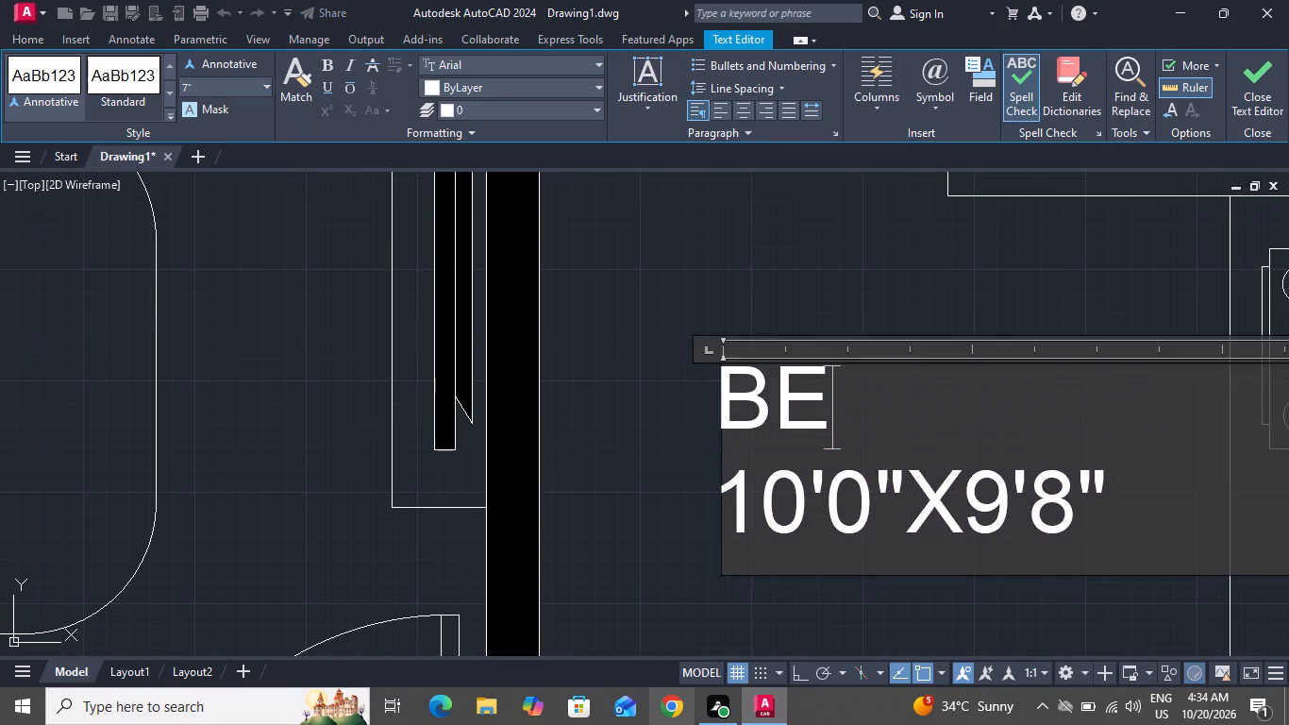
key("BackSpace")
key("BackSpace")
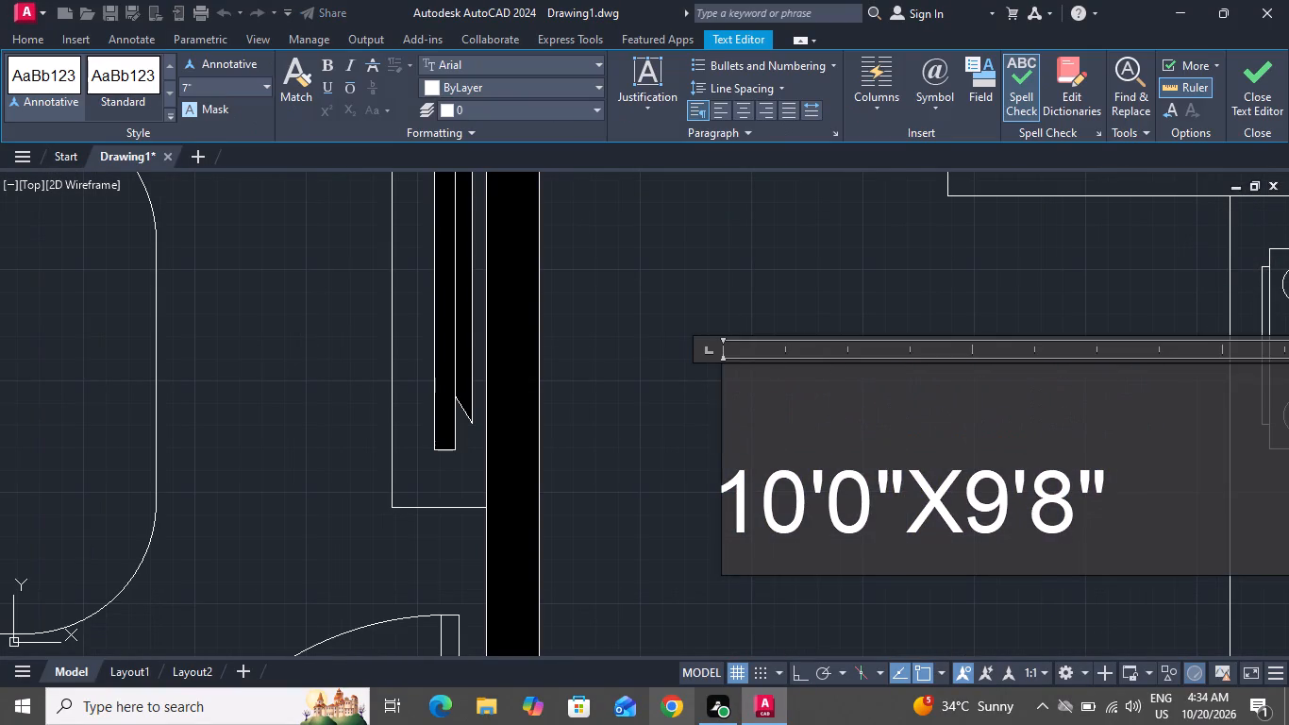
type("KITCHE")
key("n")
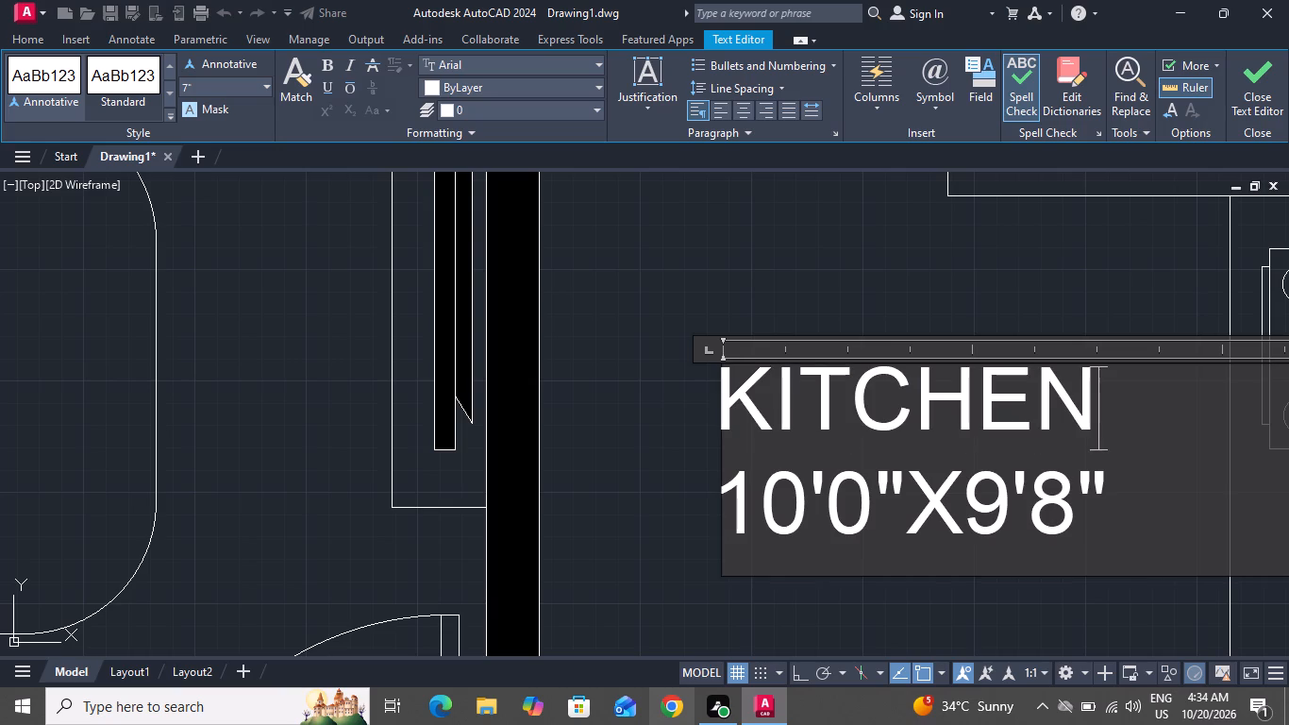
Set the size line of the KITCHEN label to 10'0"X6'0" and finish the text edit.
left_click(1144, 508)
key("BackSpace")
key("BackSpace")
key("BackSpace")
key("BackSpace")
key("BackSpace")
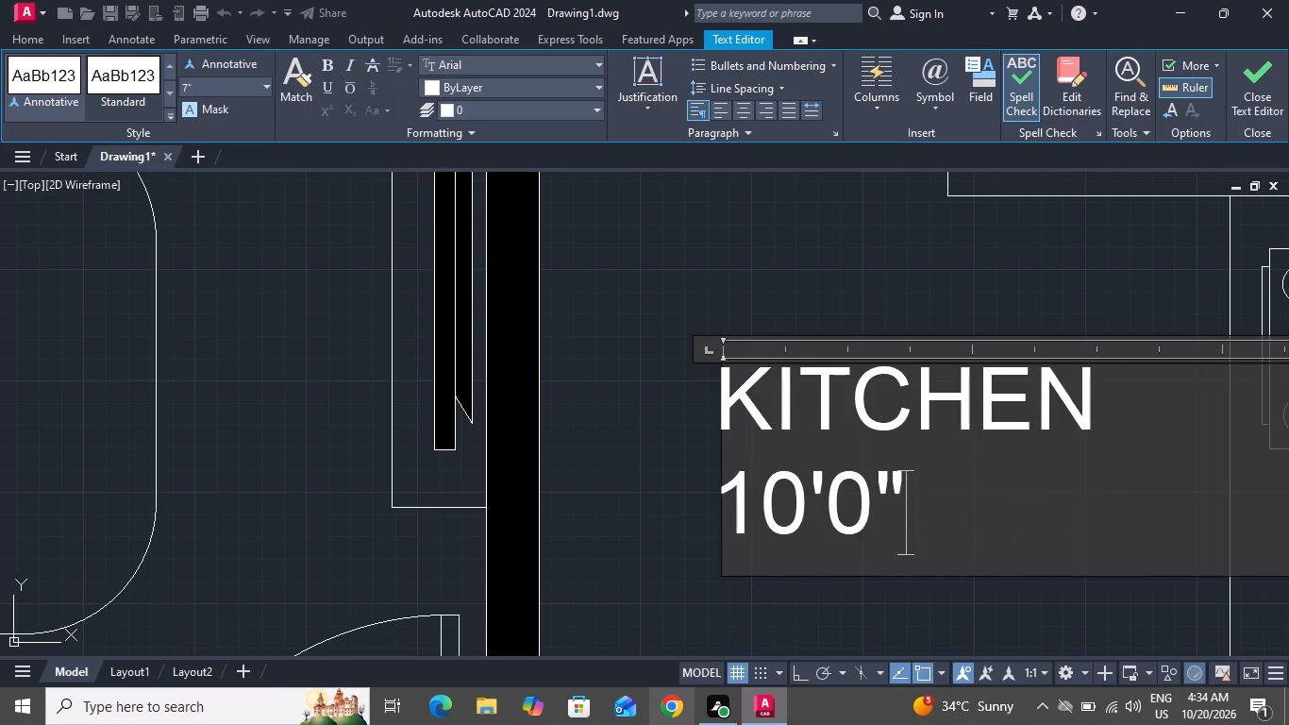
key("BackSpace")
key("BackSpace")
key("BackSpace")
key("BackSpace")
key("BackSpace")
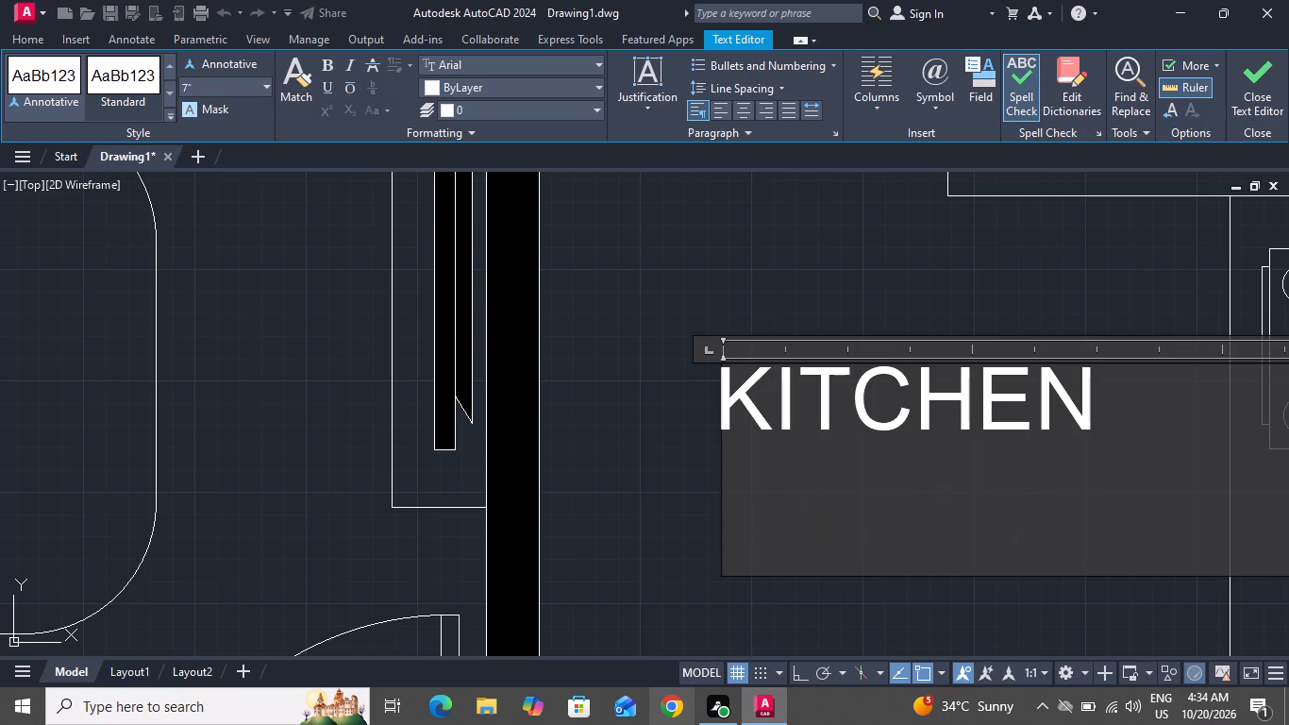
key("1")
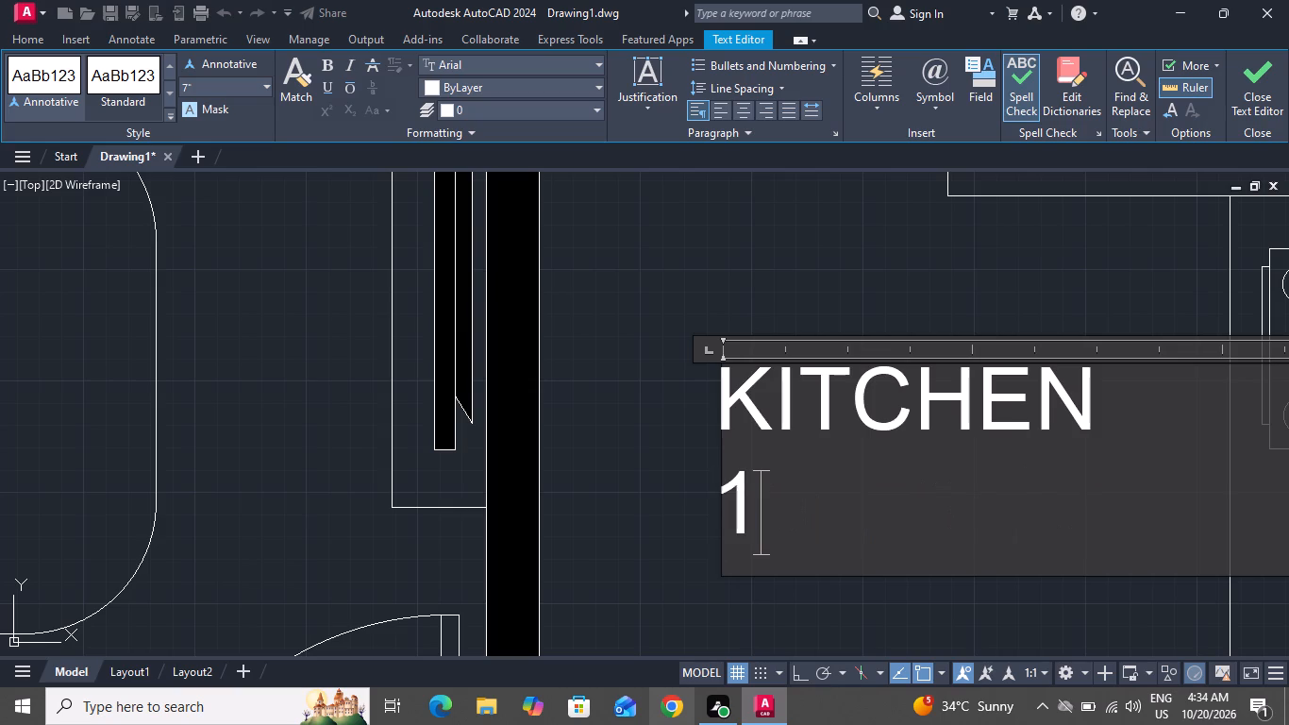
key("0")
key("apostrophe")
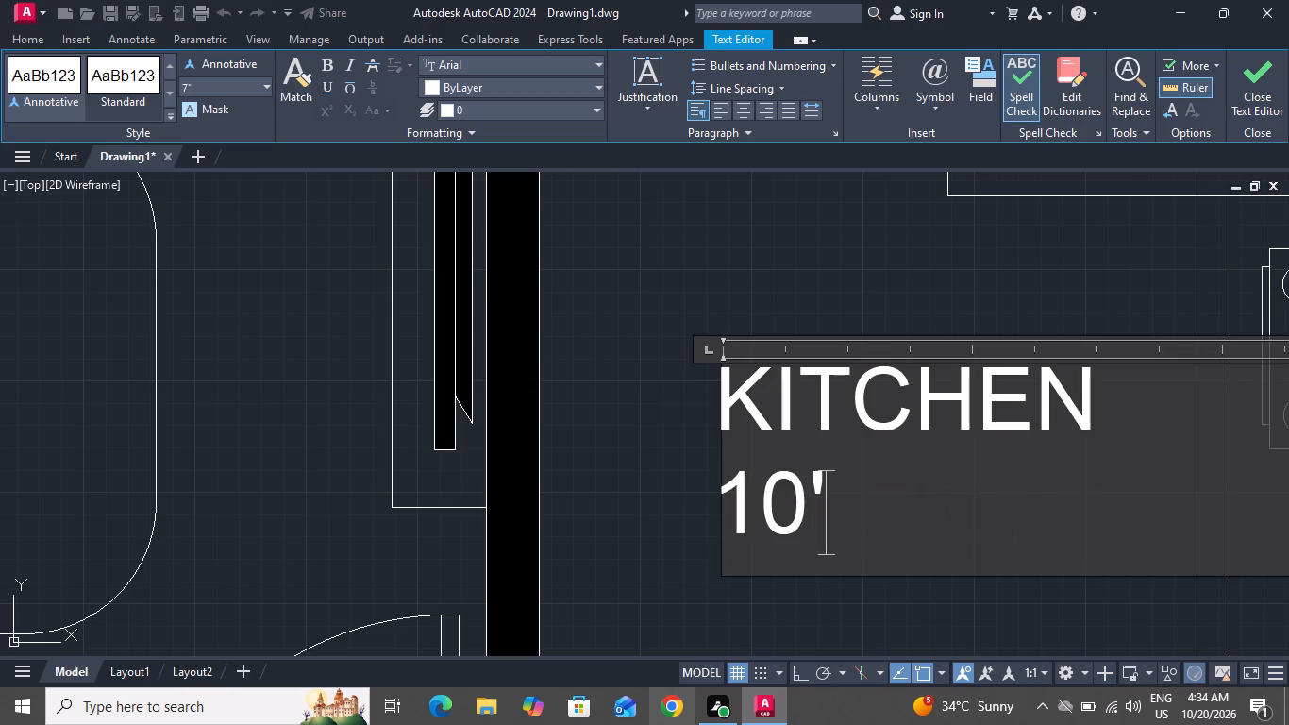
key("0")
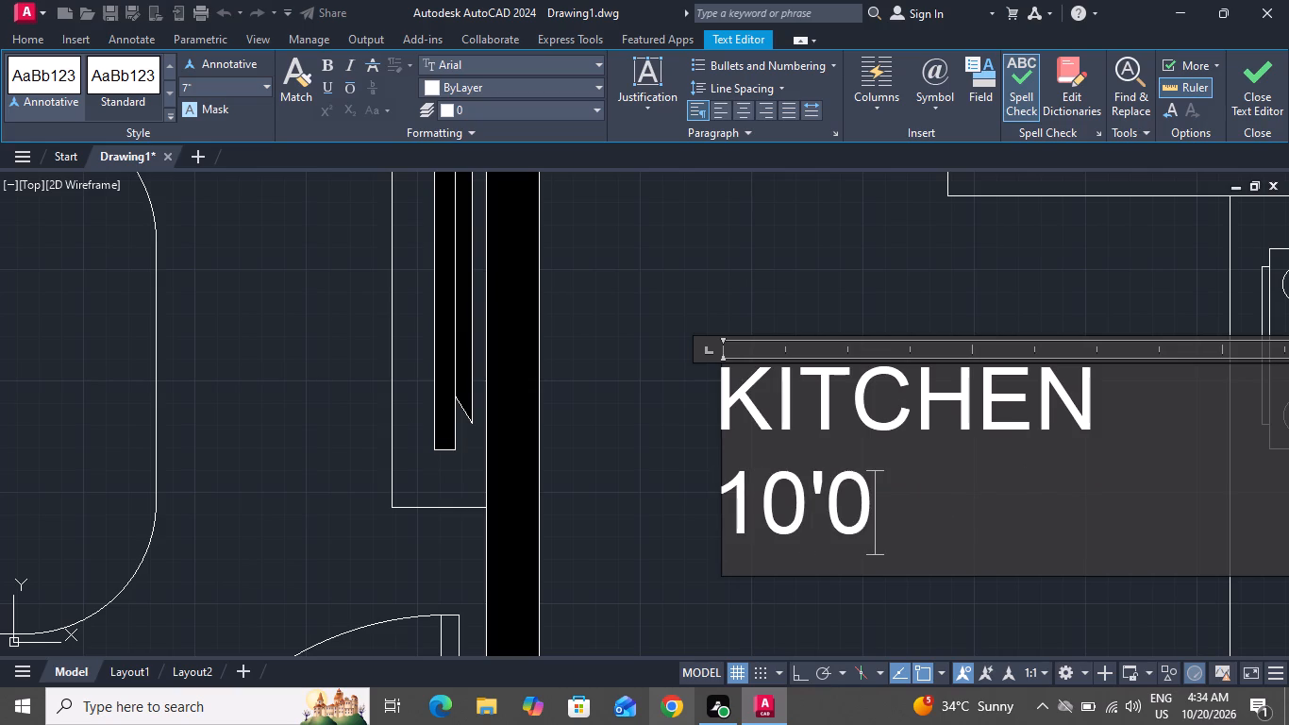
key("shift+quotedbl")
key("x")
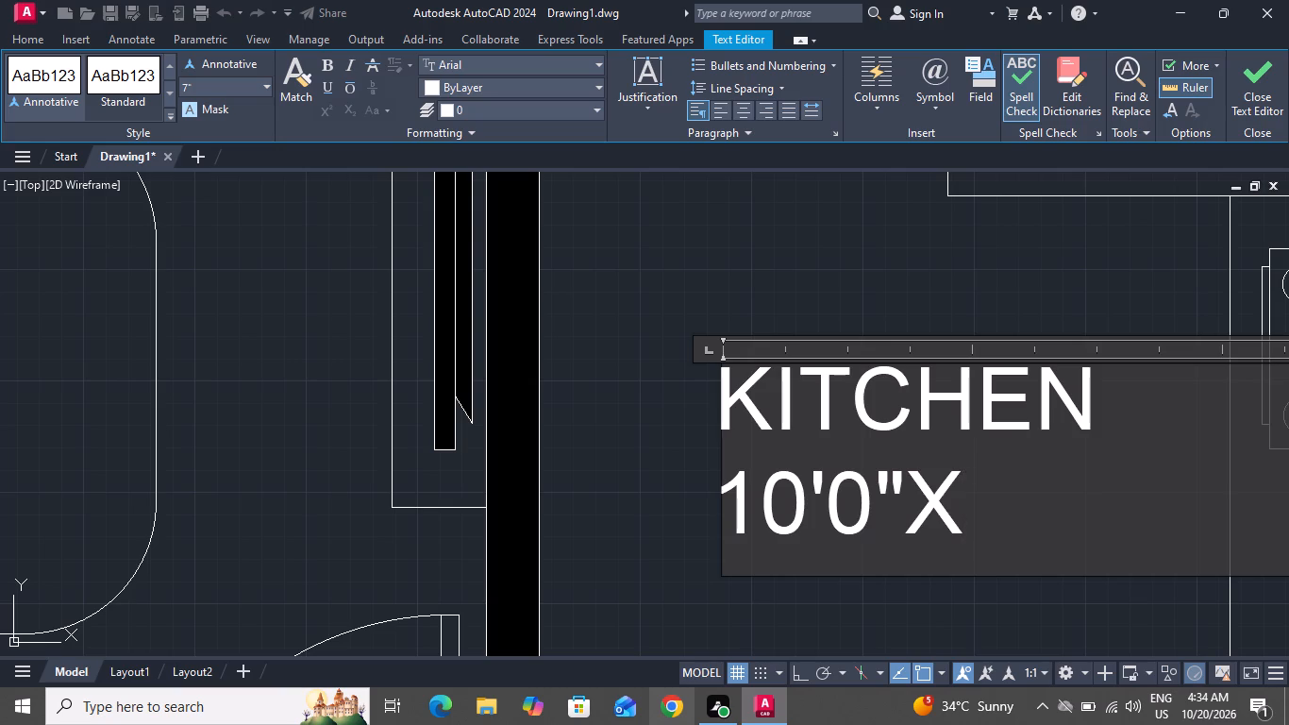
key("6")
key("apostrophe")
key("0")
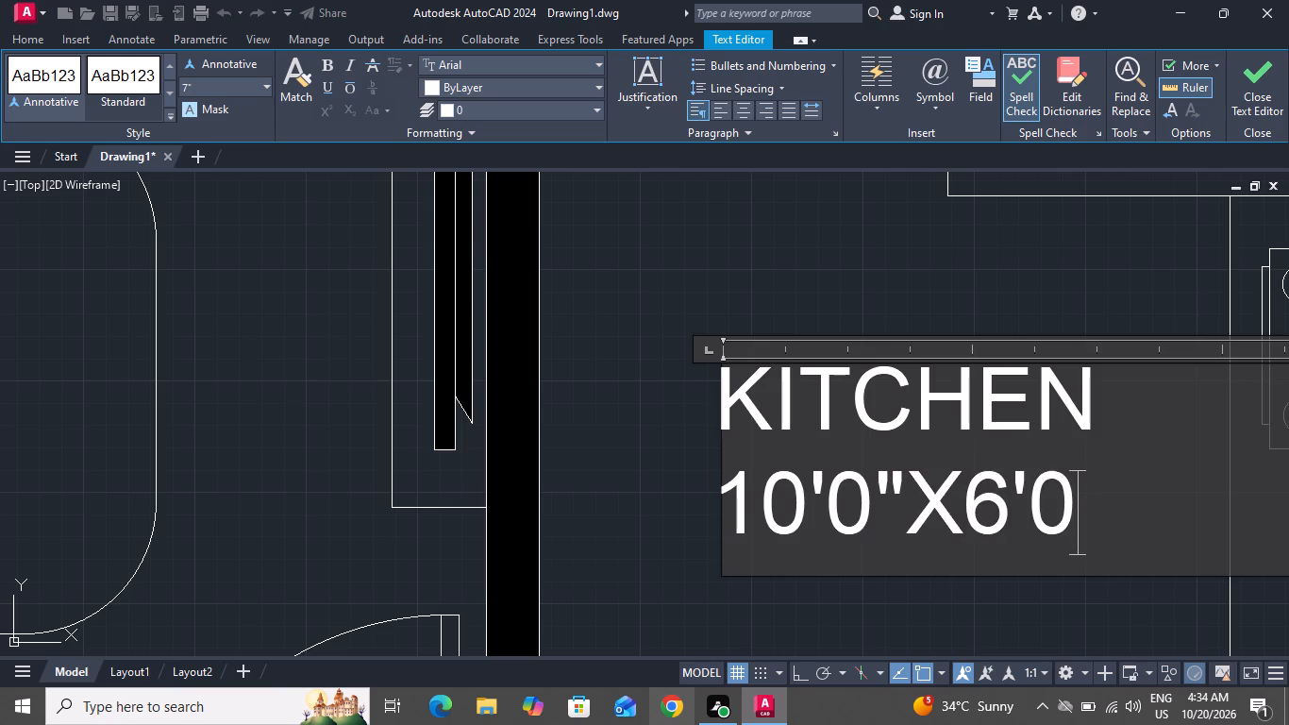
key("shift+quotedbl")
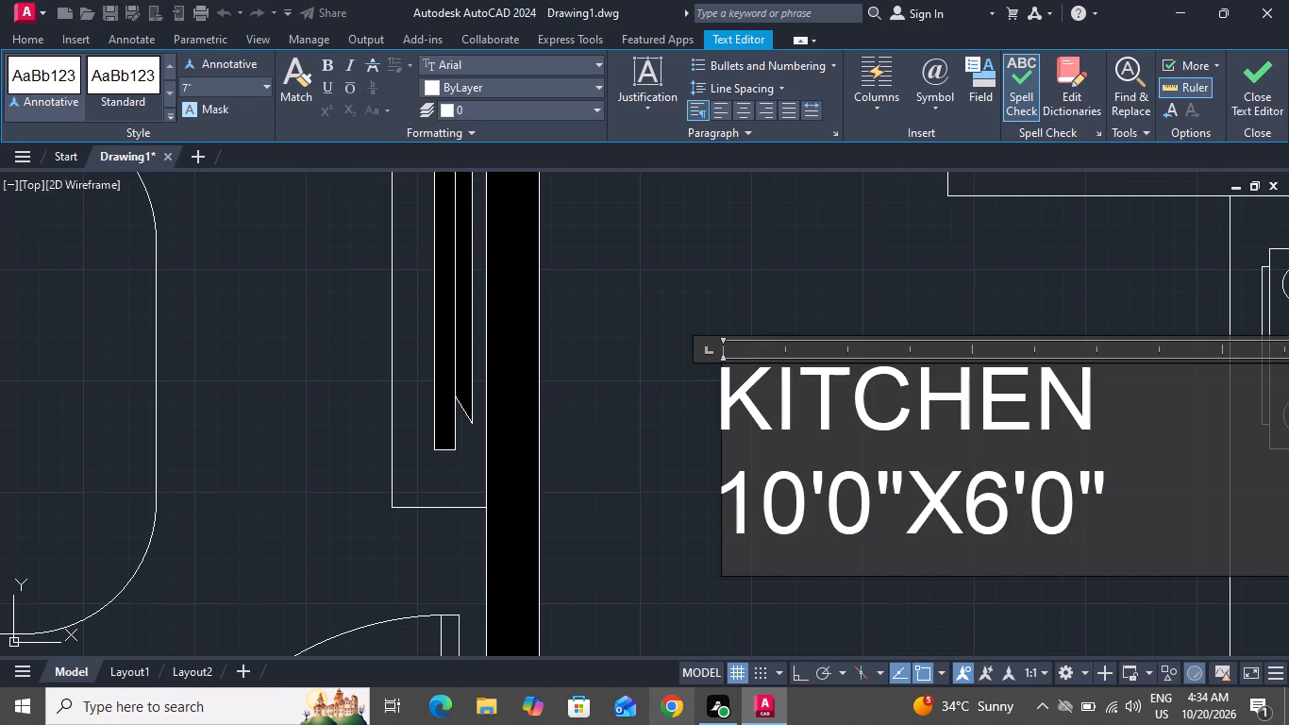
left_click(893, 277)
Replace the room name with PORCH in the BEDROOM label above the double entrance door.
scroll(941, 305, "up", 1)
scroll(941, 305, "down", 3)
scroll(936, 328, "up", 1)
scroll(936, 330, "down", 4)
scroll(850, 461, "up", 3)
double_click(861, 382)
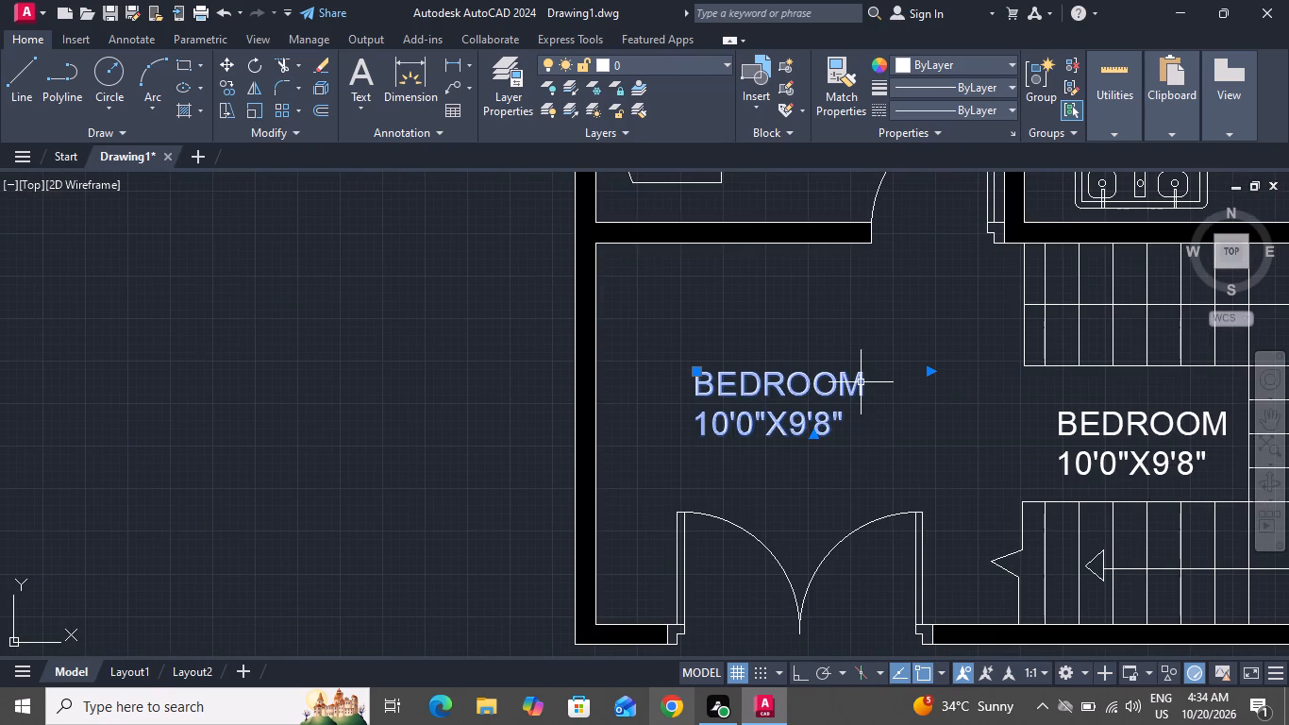
key("BackSpace")
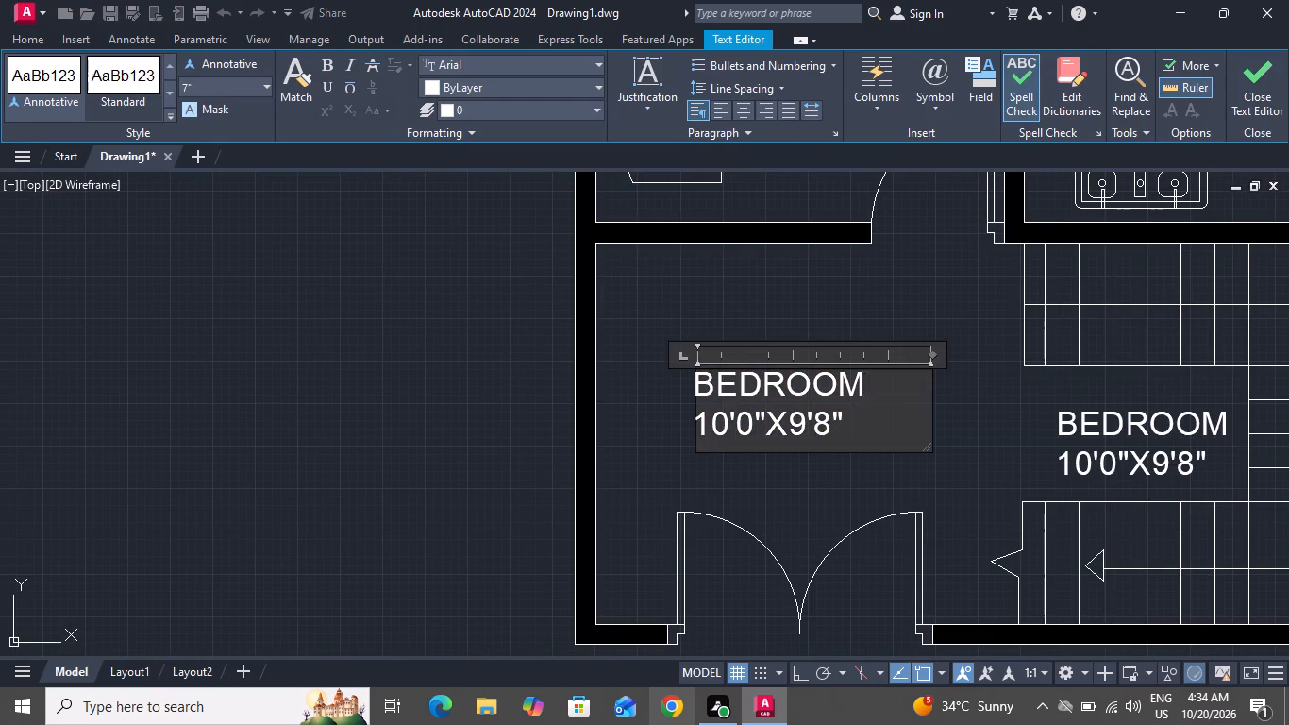
key("BackSpace")
key("BackSpace")
key("BackSpace")
key("BackSpace")
key("BackSpace")
key("BackSpace")
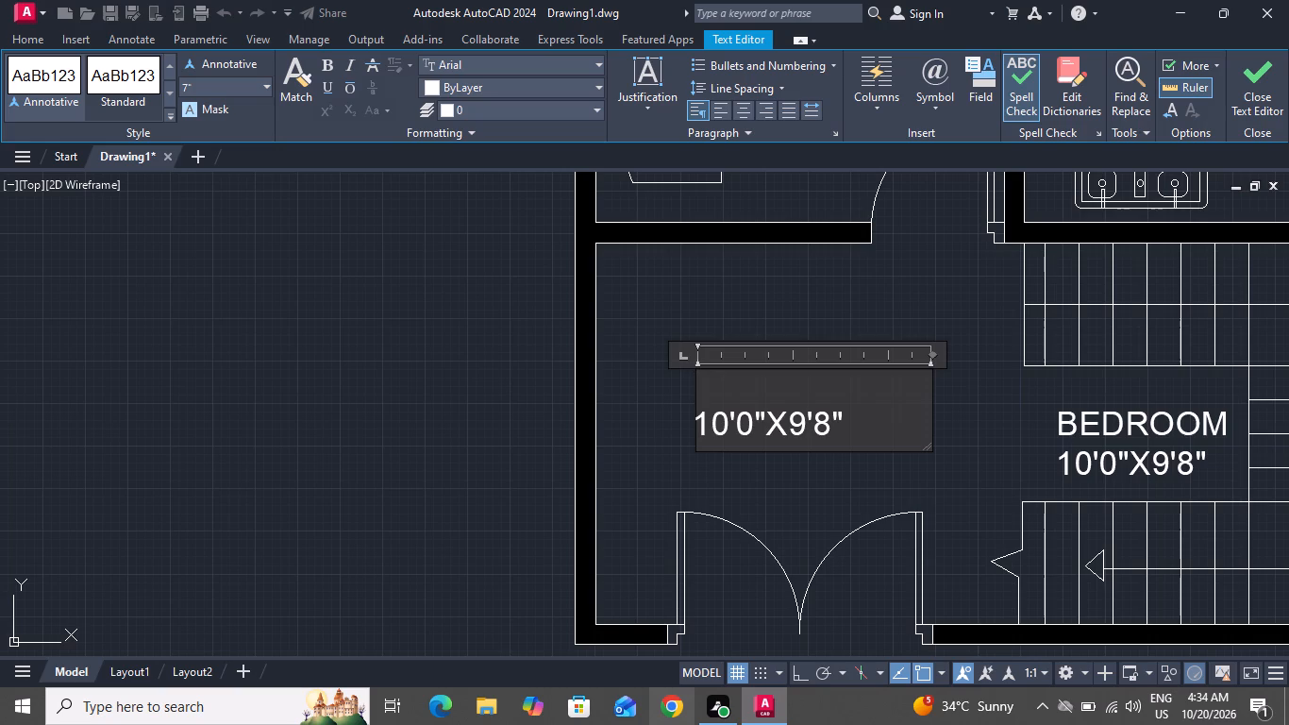
type("PORCH")
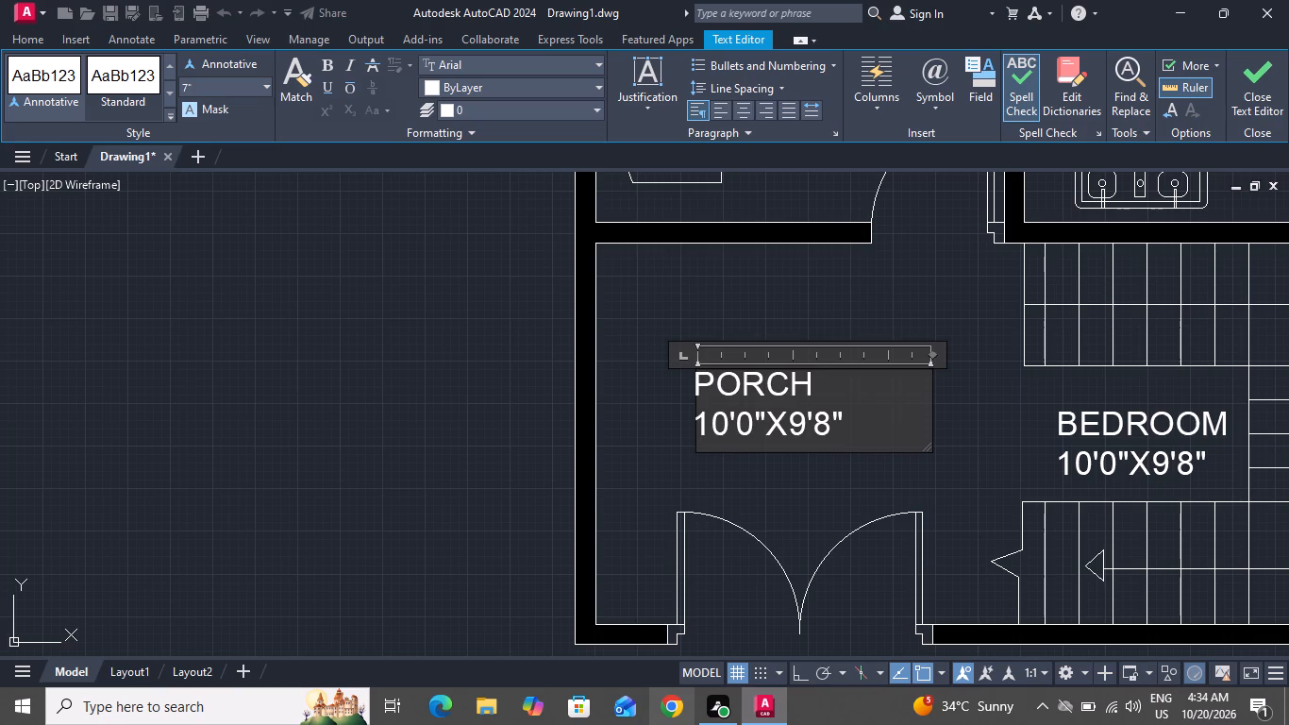
Set the size line of the PORCH label to 12'0"X10'0" and finish the text edit.
left_click(857, 424)
key("BackSpace")
key("BackSpace")
key("BackSpace")
key("BackSpace")
key("BackSpace")
key("BackSpace")
key("BackSpace")
key("BackSpace")
key("BackSpace")
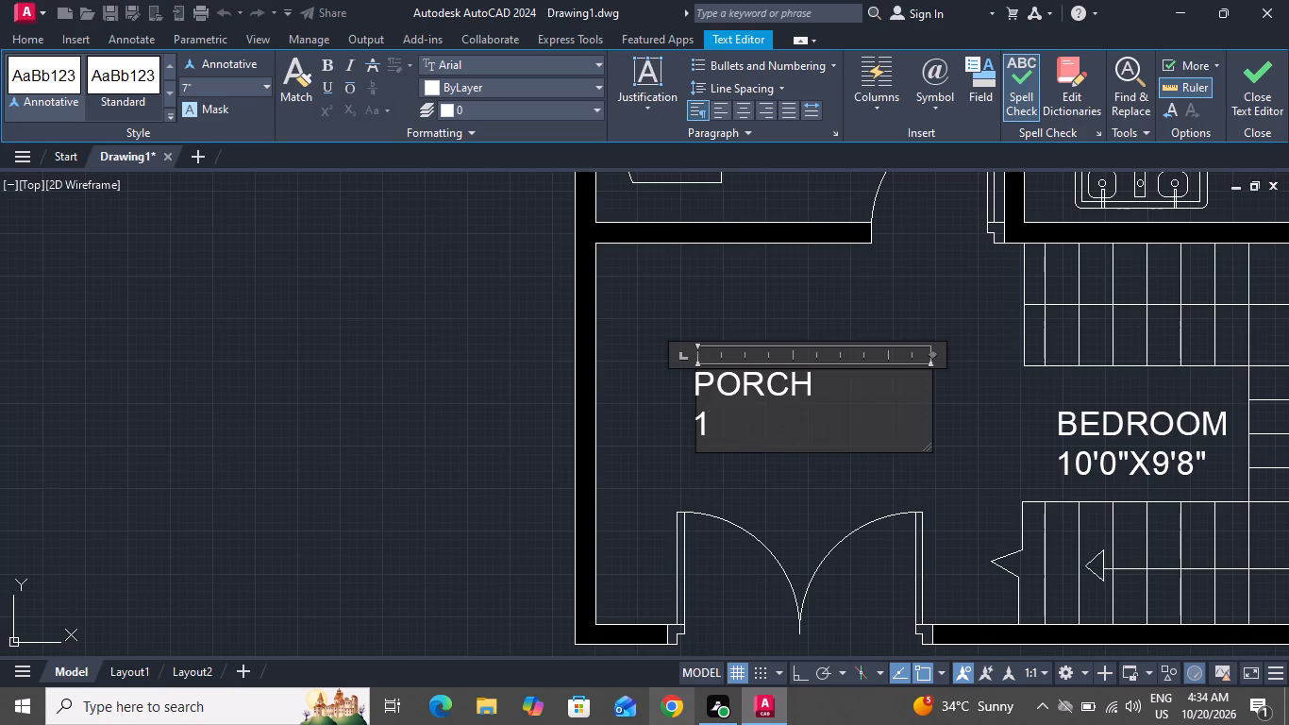
key("BackSpace")
type("12")
key("apostrophe")
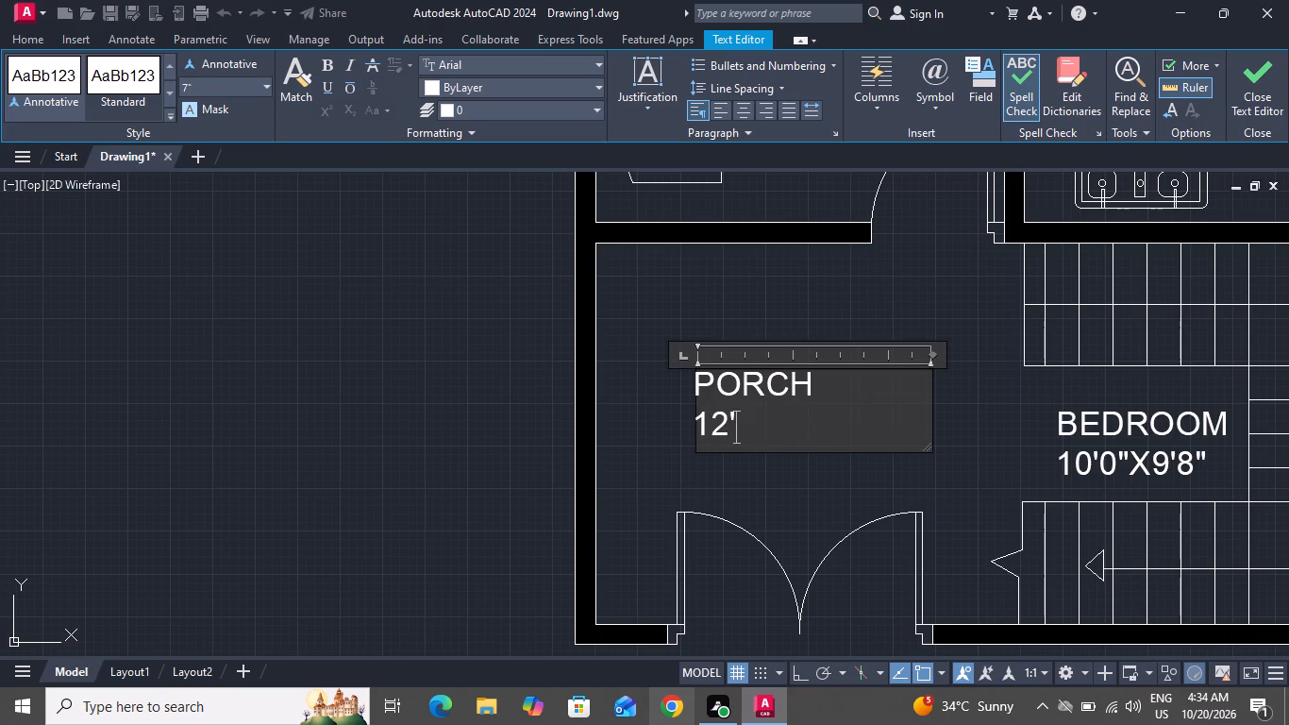
key("0")
key("shift+quotedbl")
key("x")
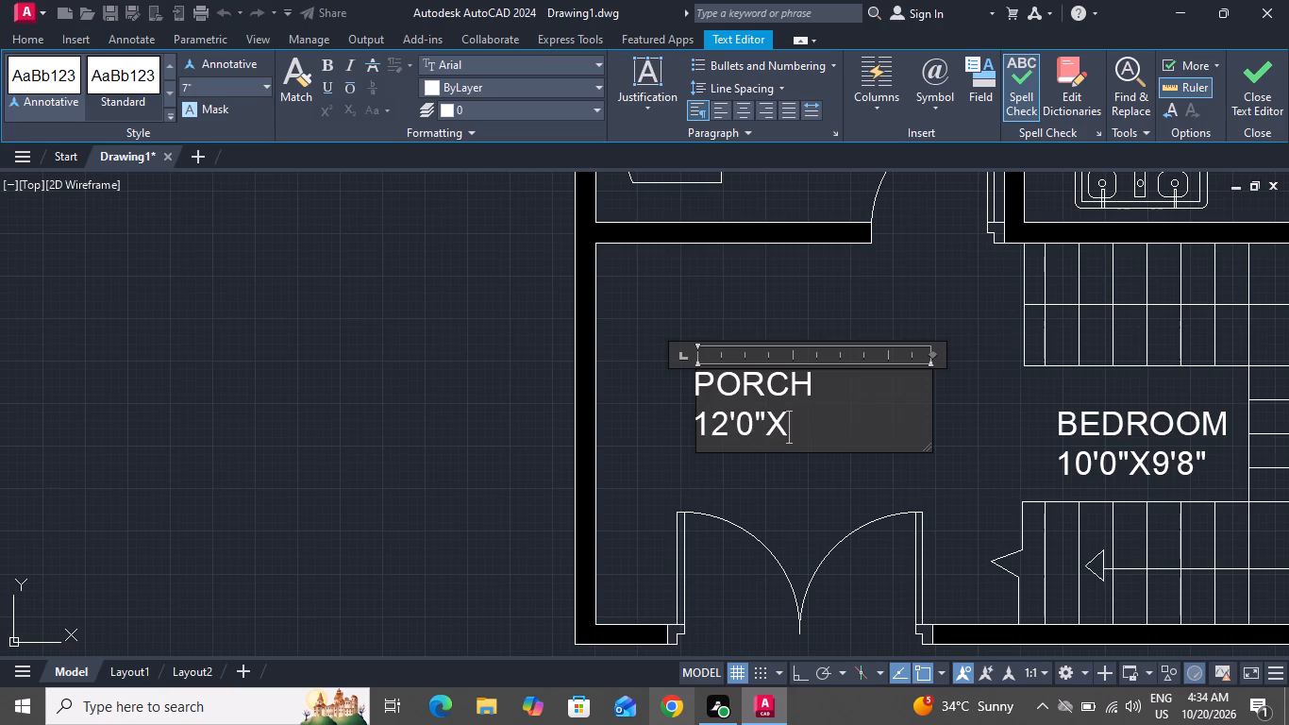
type("10")
type("'0")
key("shift+quotedbl")
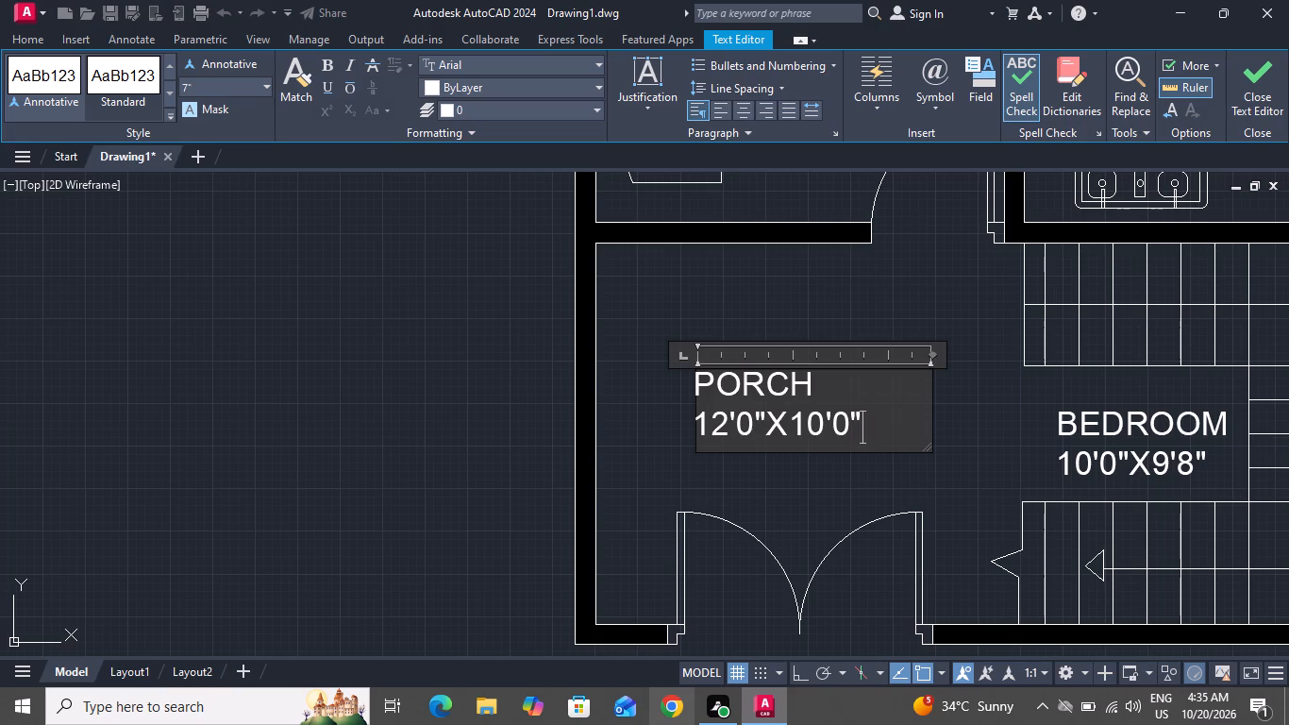
left_click(960, 485)
Delete the BEDROOM 10'0"X9'8" label between the staircase flights.
scroll(844, 386, "down", 1)
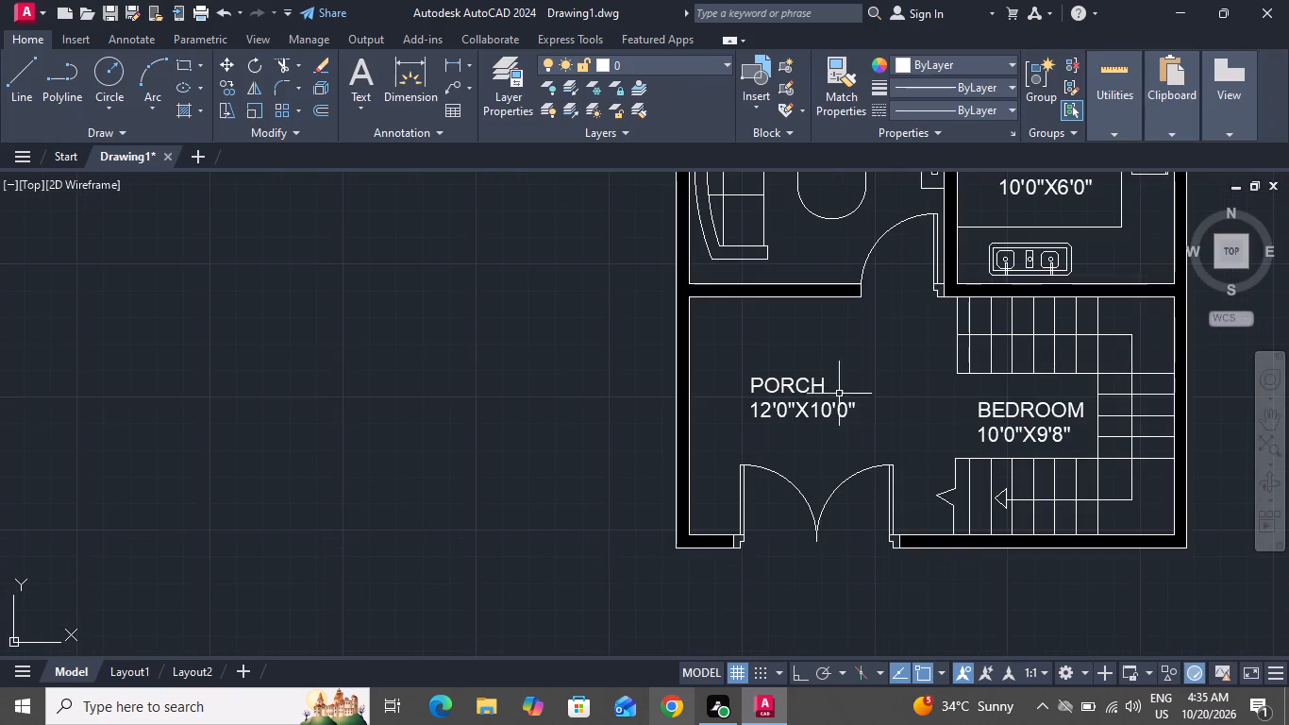
scroll(818, 435, "down", 2)
scroll(926, 459, "up", 2)
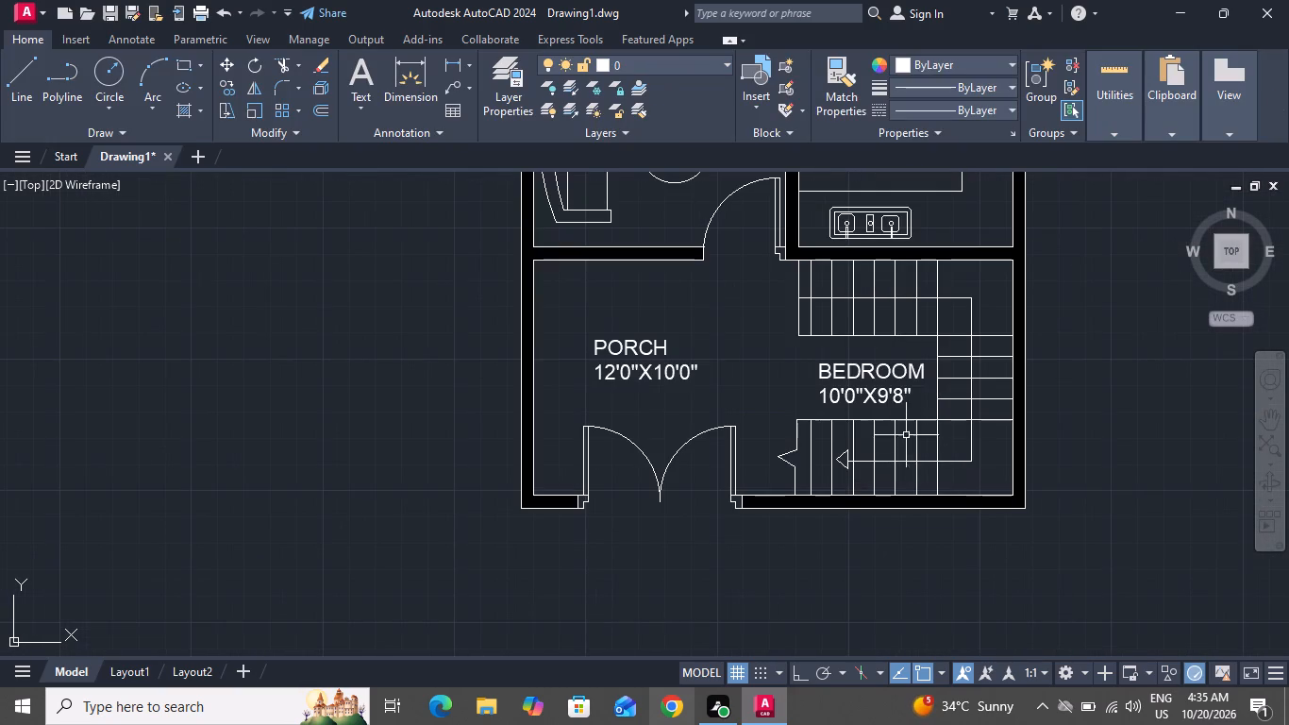
left_click(894, 368)
key("Delete")
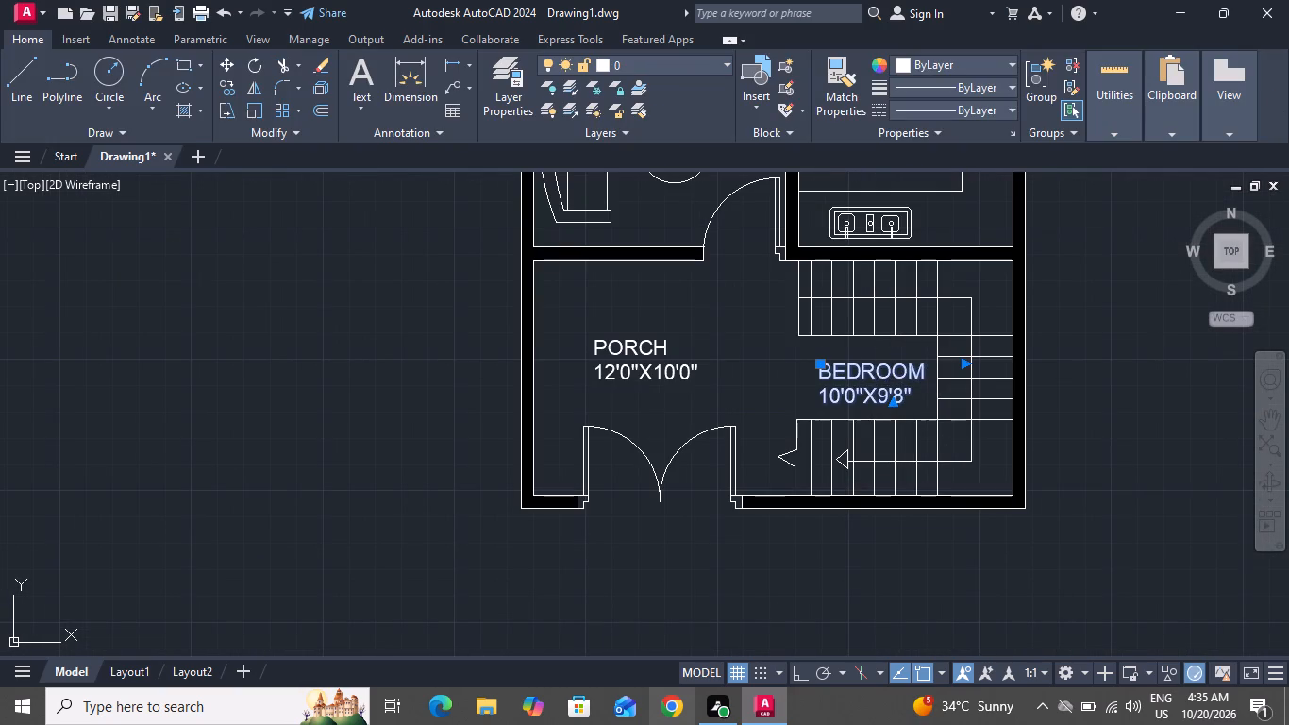
Copy the PORCH label into the toilet room beside the living-room wall and into the small room directly below it.
scroll(692, 474, "down", 2)
left_click(686, 437)
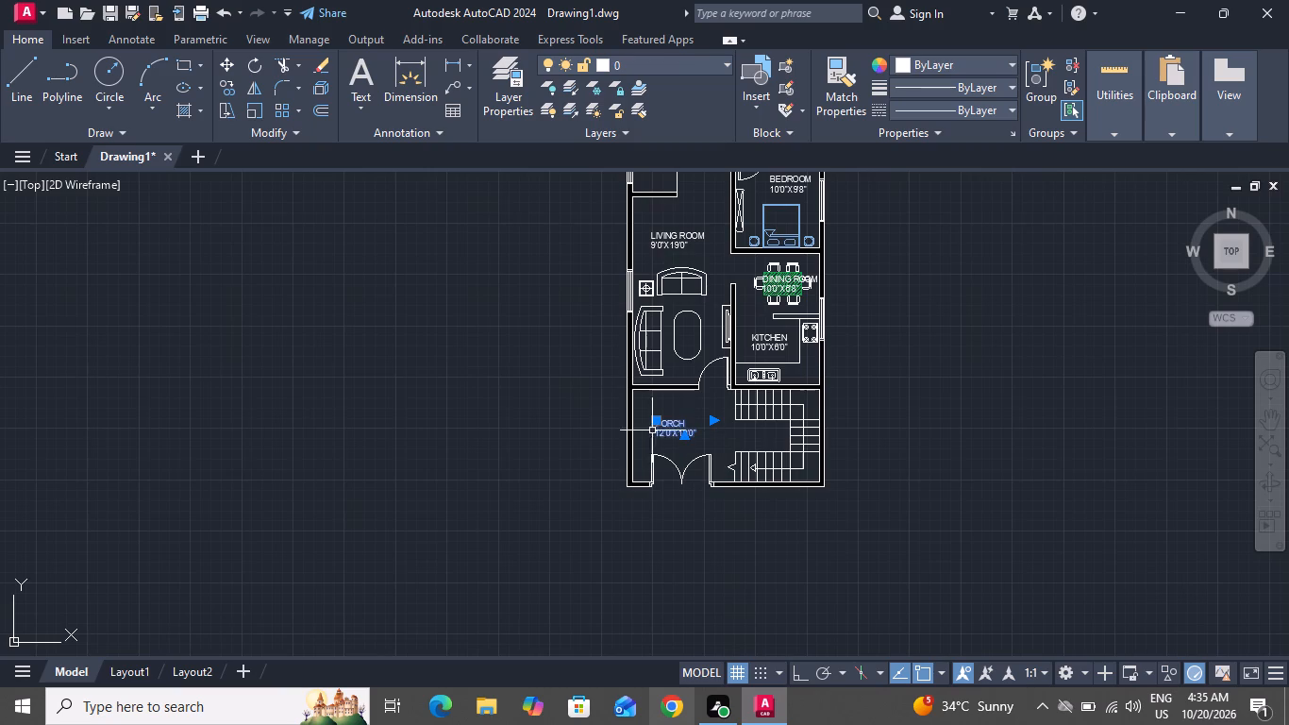
left_click(233, 77)
left_click(228, 87)
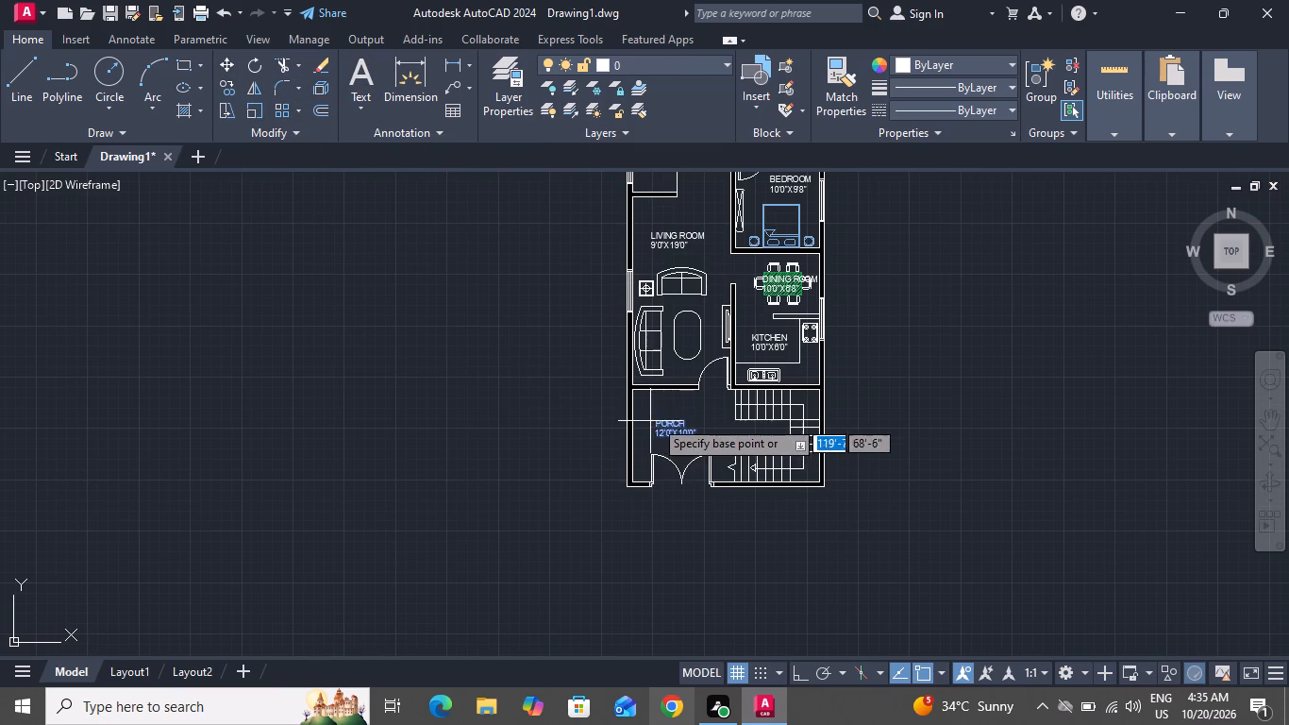
left_click(654, 419)
scroll(651, 397, "down", 3)
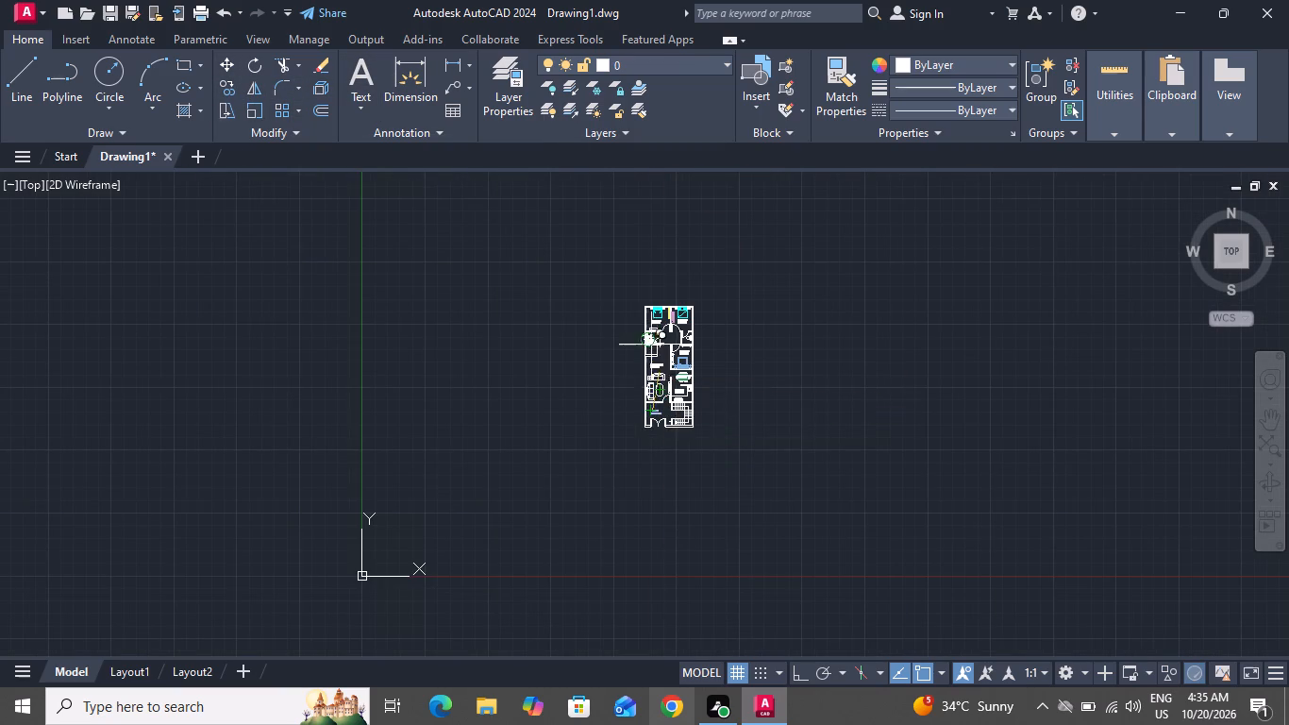
scroll(650, 345, "up", 4)
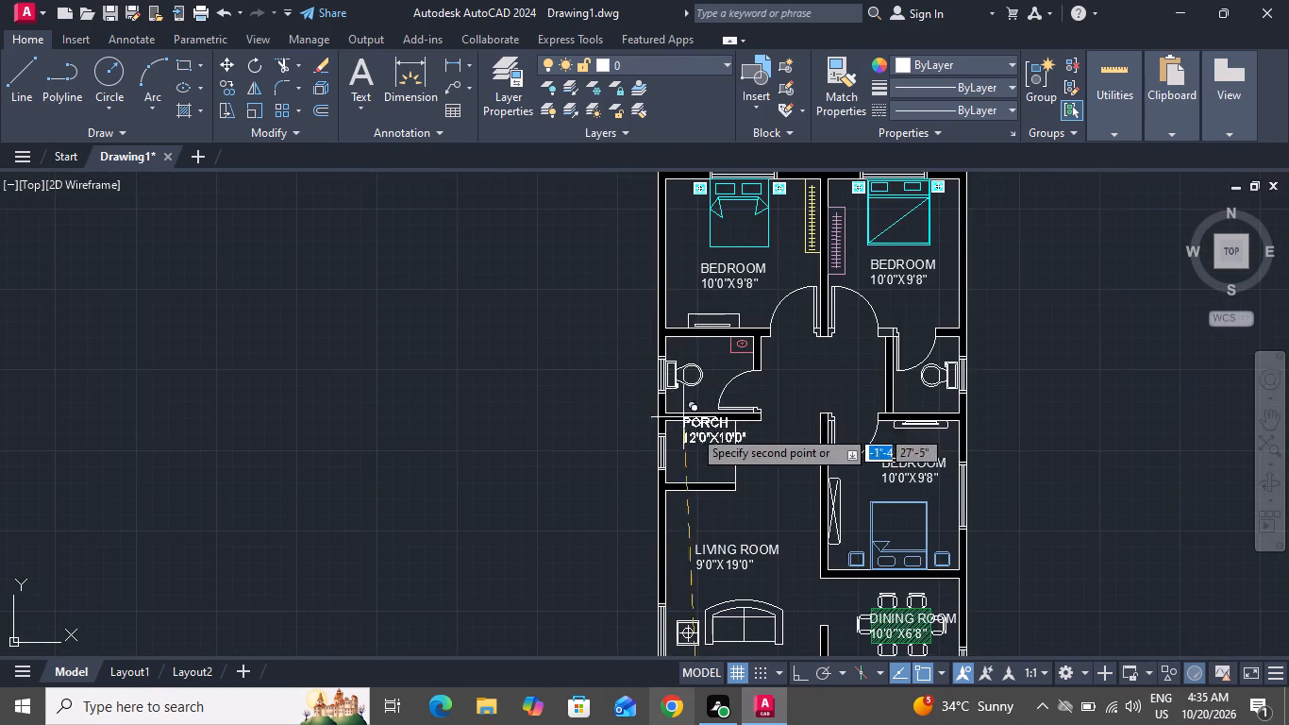
scroll(693, 429, "up", 2)
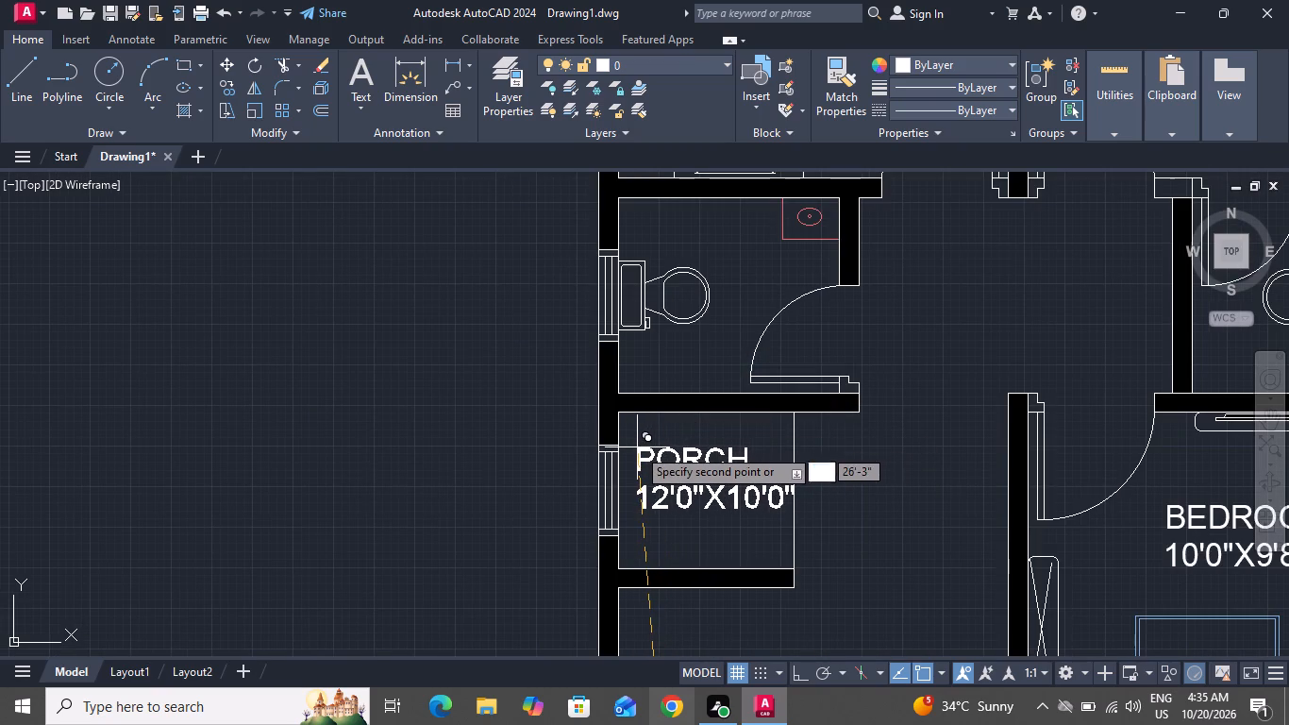
left_click(637, 447)
left_click(673, 216)
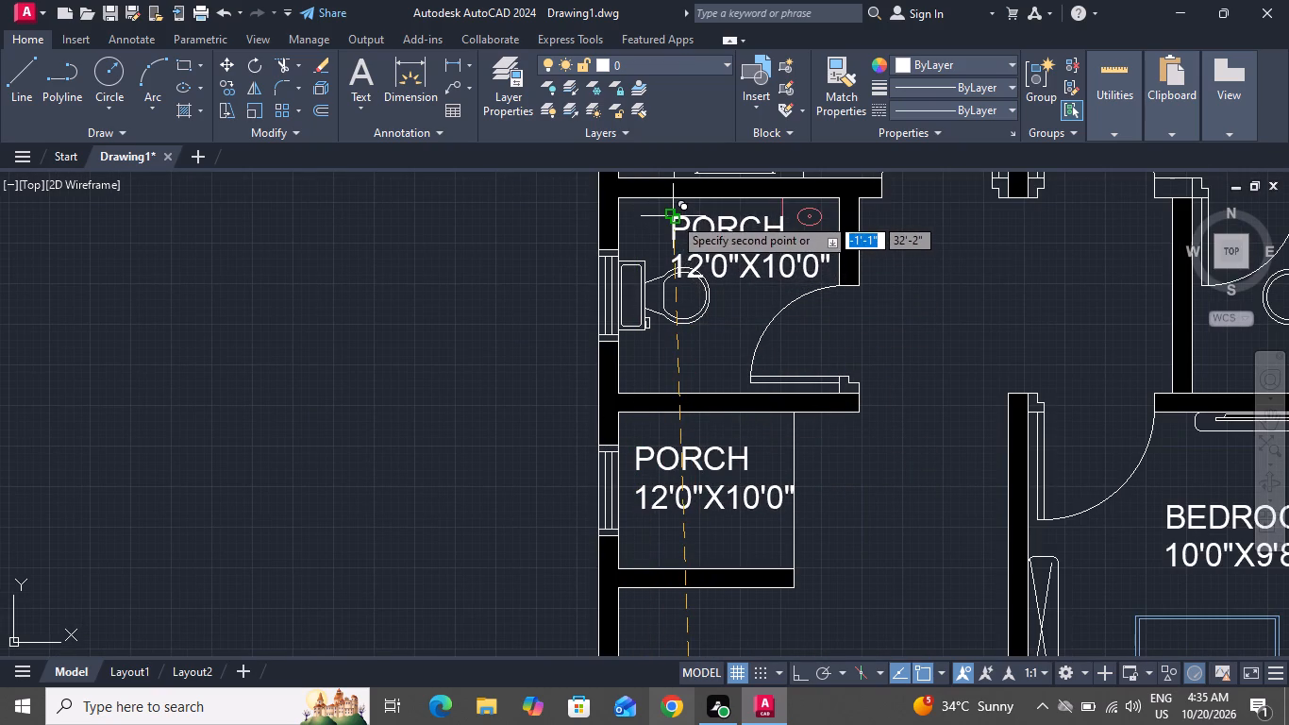
right_click(673, 216)
left_click(696, 245)
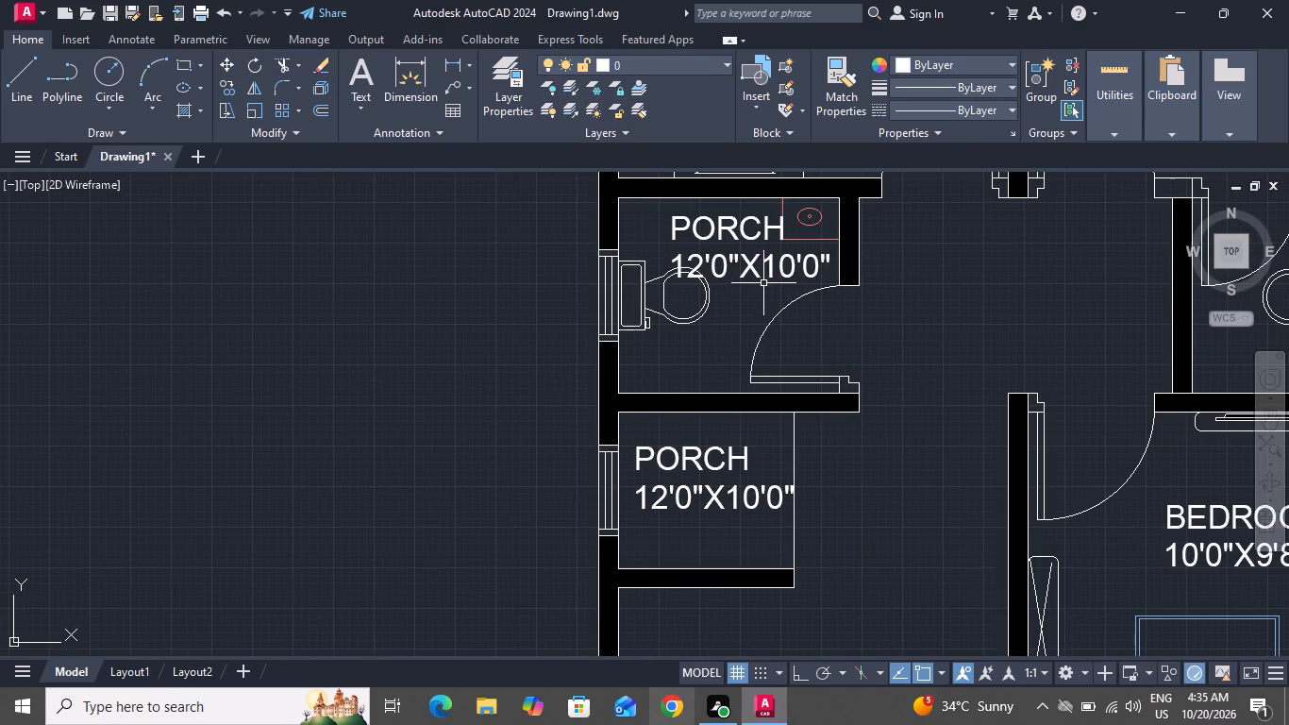
Replace the room name with TOILET in the PORCH label inside the toilet room.
double_click(782, 229)
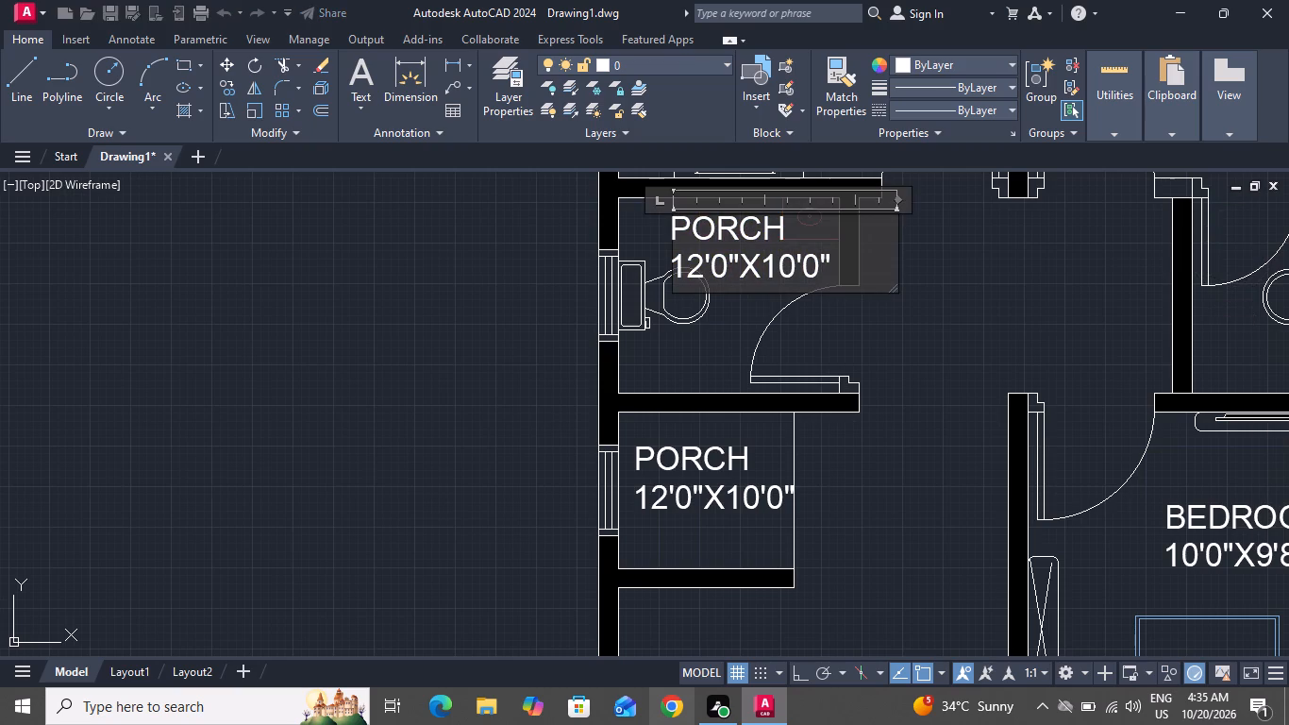
key("BackSpace")
key("BackSpace")
key("BackSpace")
key("BackSpace")
key("BackSpace")
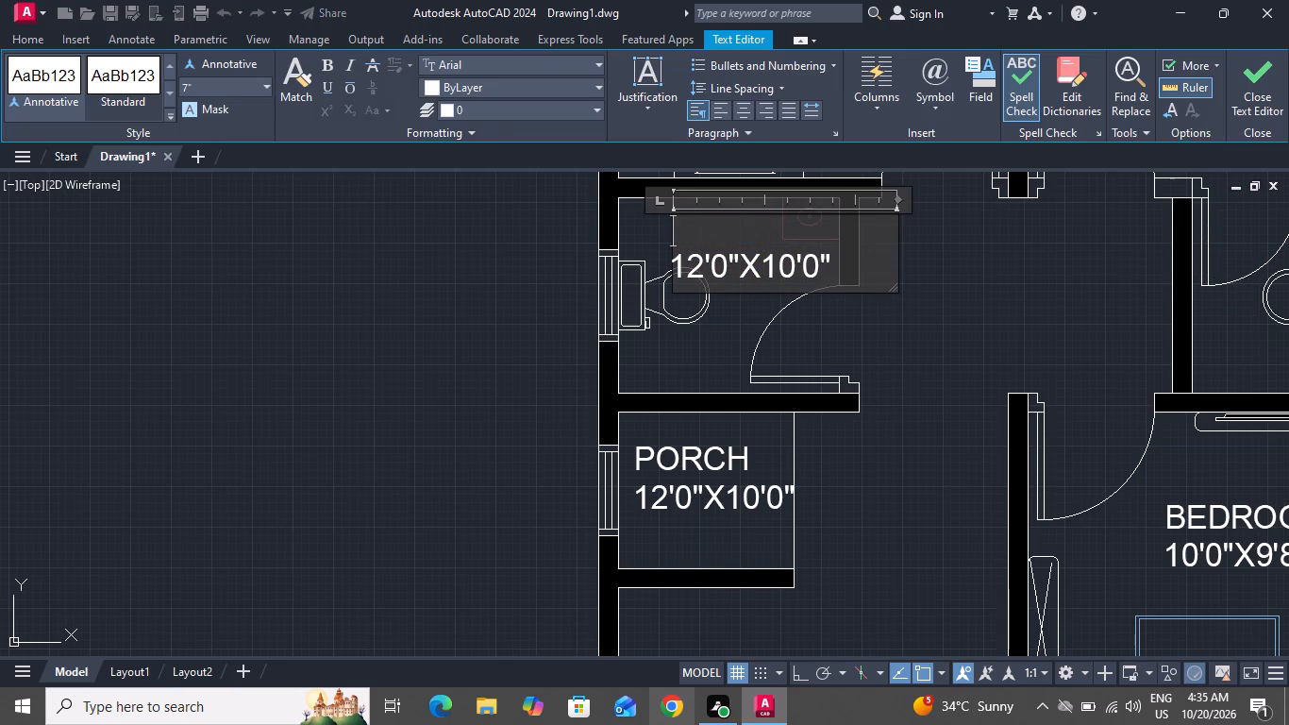
type("TOILET")
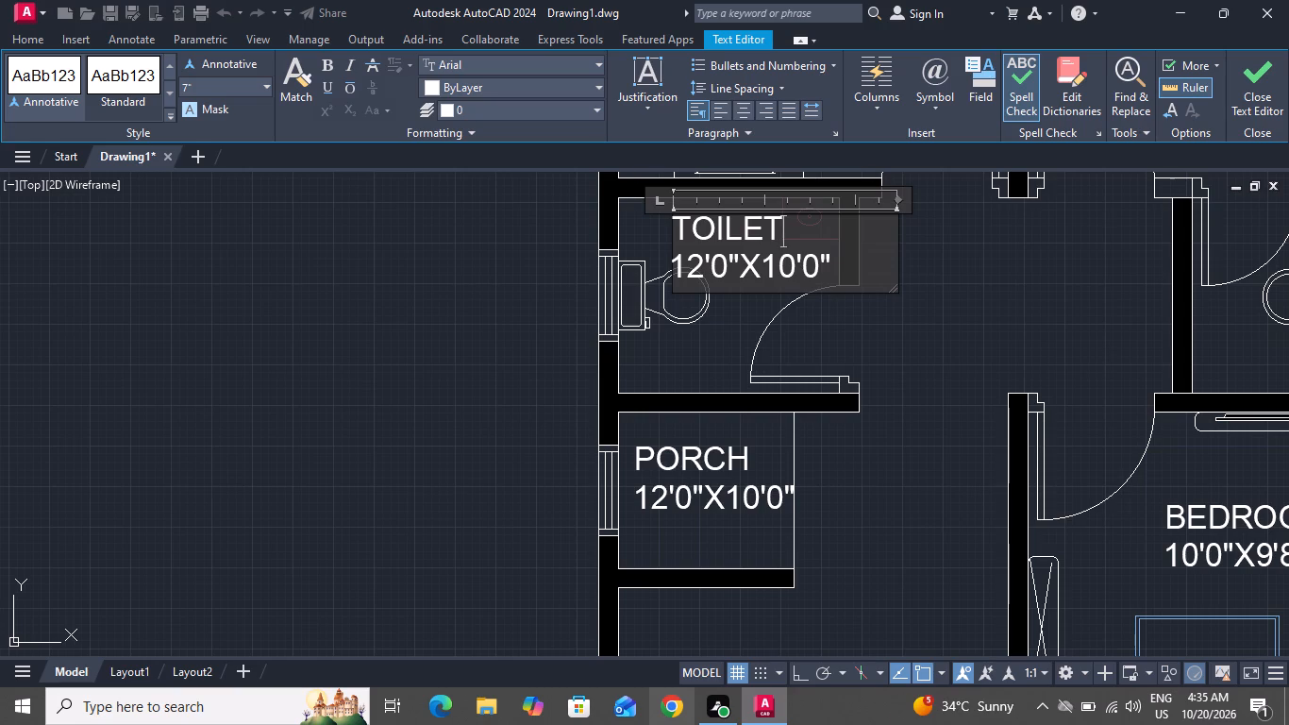
key("BackSpace")
key("BackSpace")
key("e")
key("t")
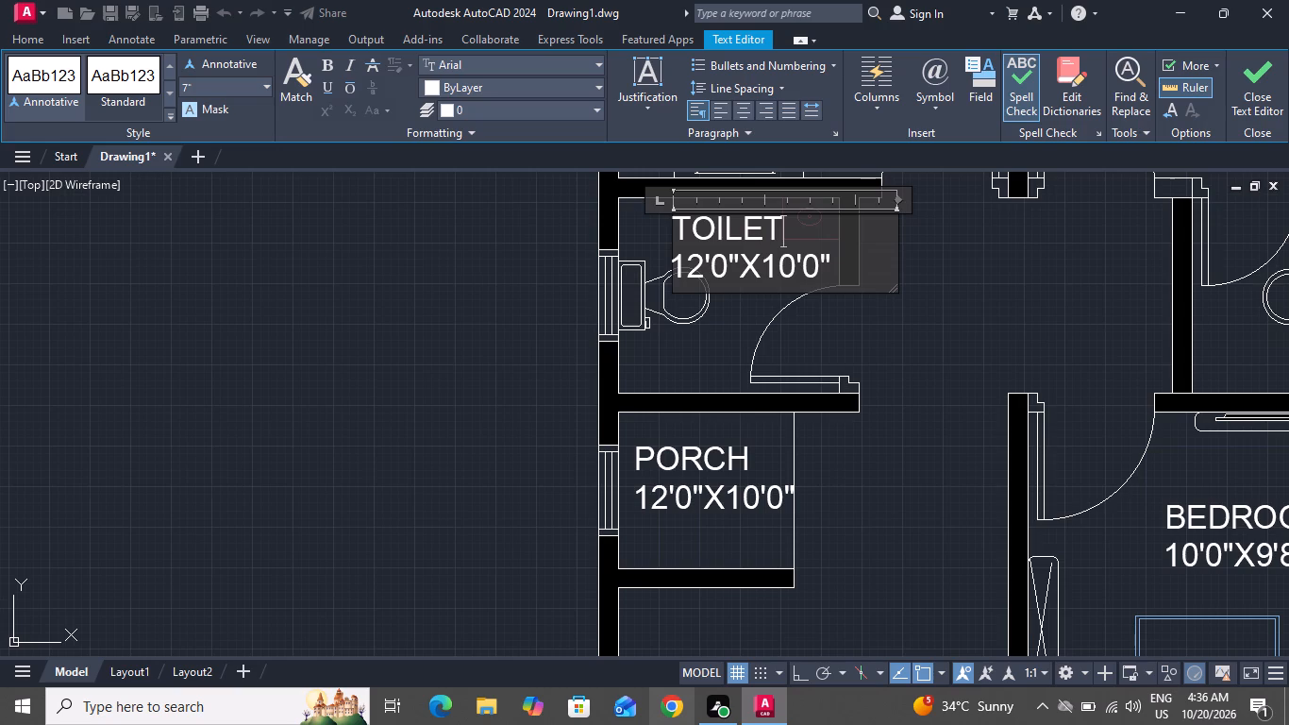
Set the size line of the TOILET label to 5'8"X5'0" and finish the text edit.
left_click(846, 265)
key("BackSpace")
key("BackSpace")
key("BackSpace")
key("BackSpace")
key("BackSpace")
key("BackSpace")
key("BackSpace")
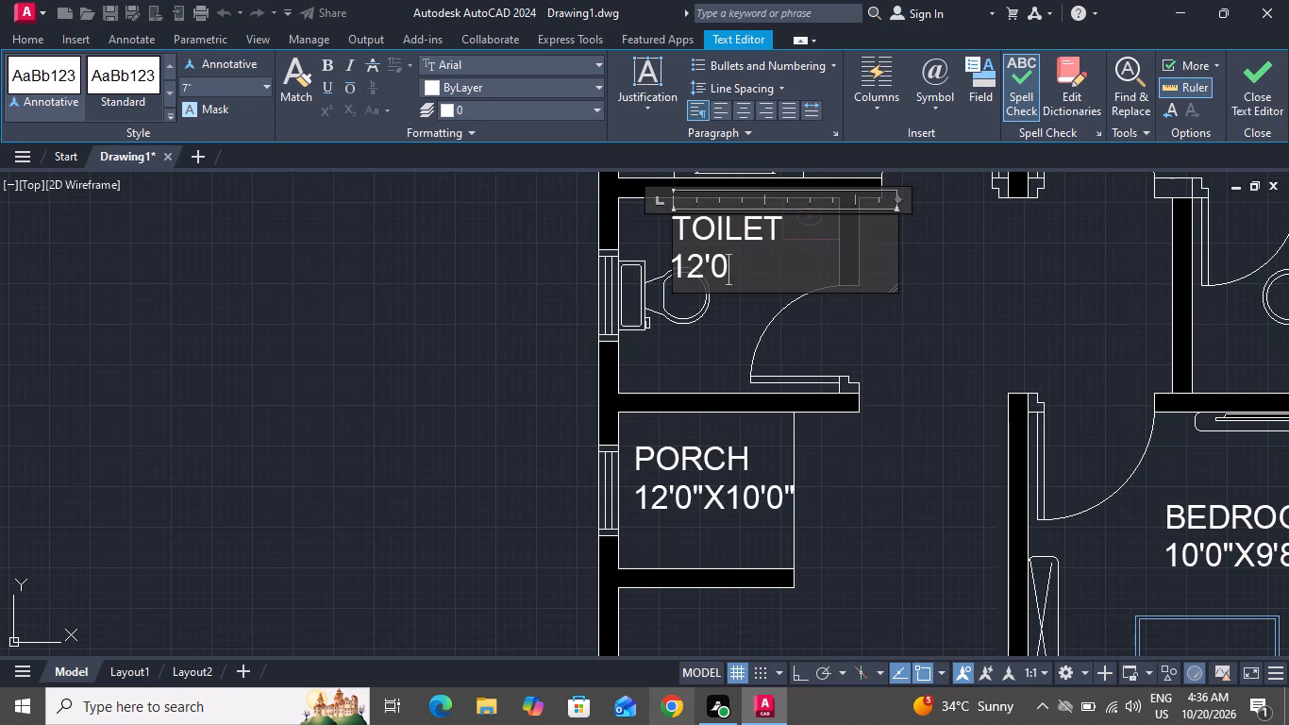
key("BackSpace")
key("BackSpace")
key("BackSpace")
key("BackSpace")
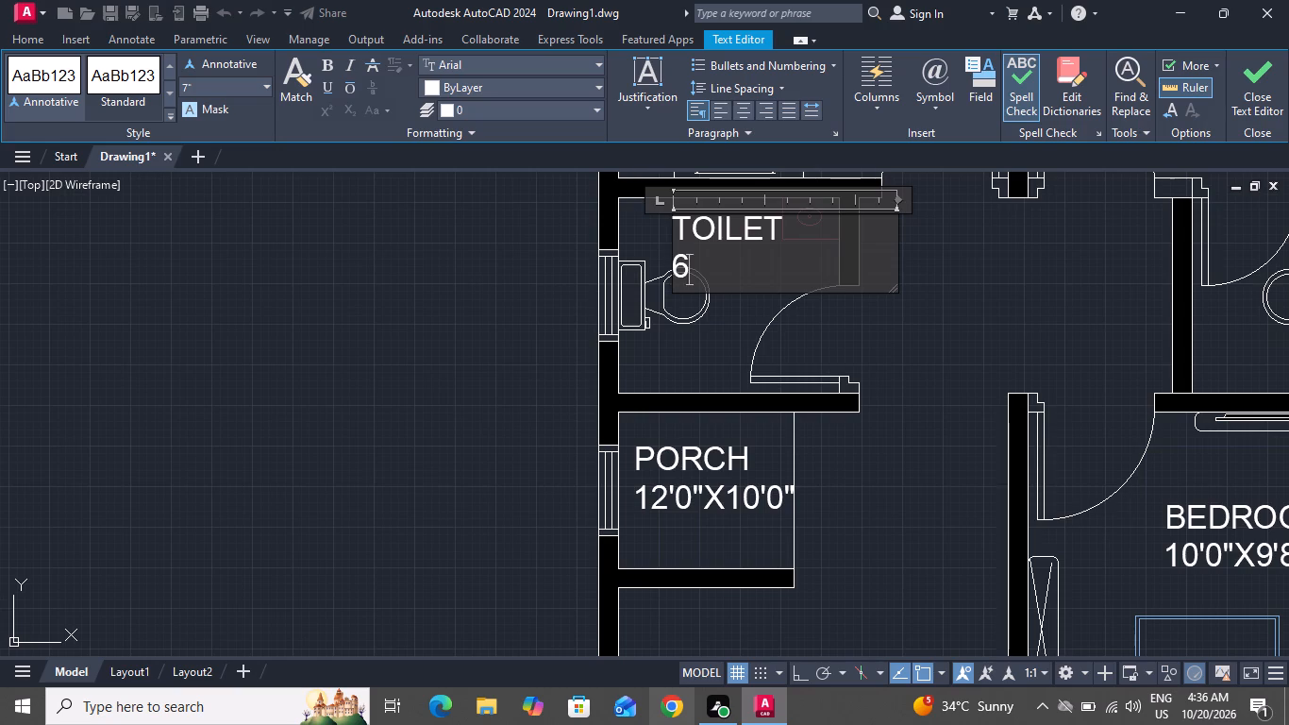
key("6")
key("BackSpace")
type("5'8")
key("shift+quotedbl")
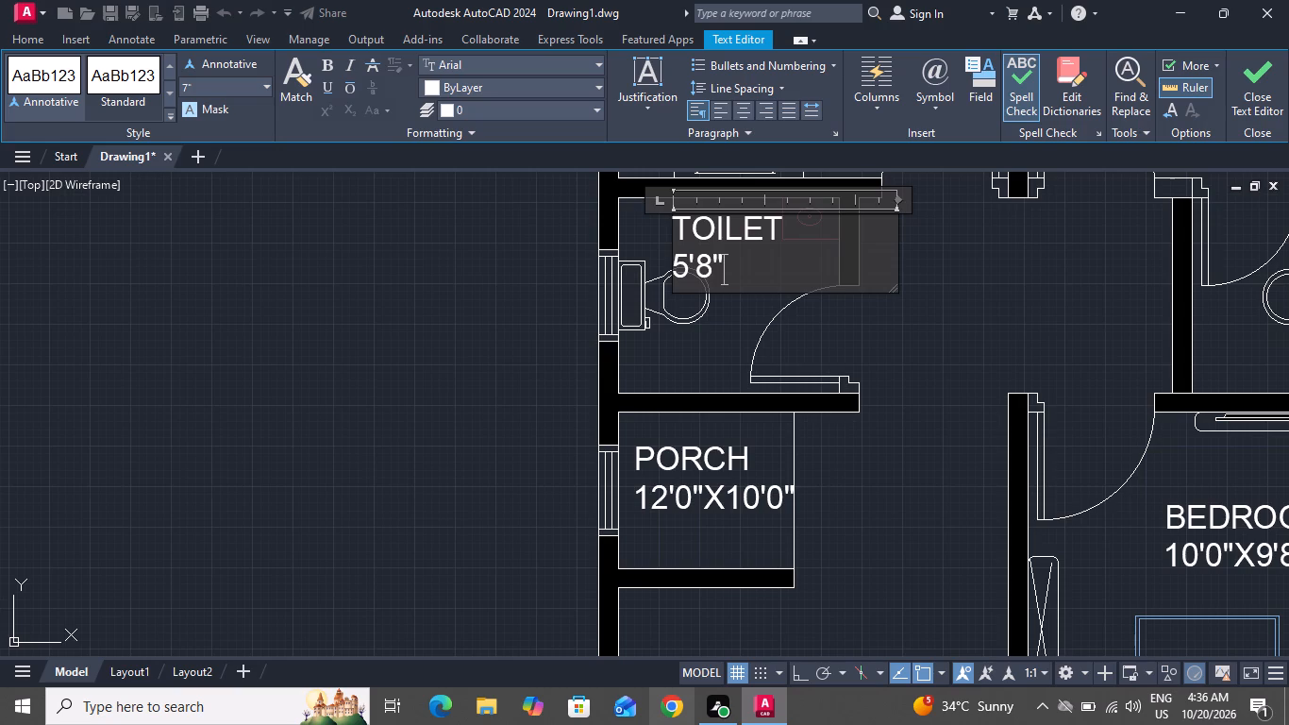
key("x")
type("5'0")
key("shift+quotedbl")
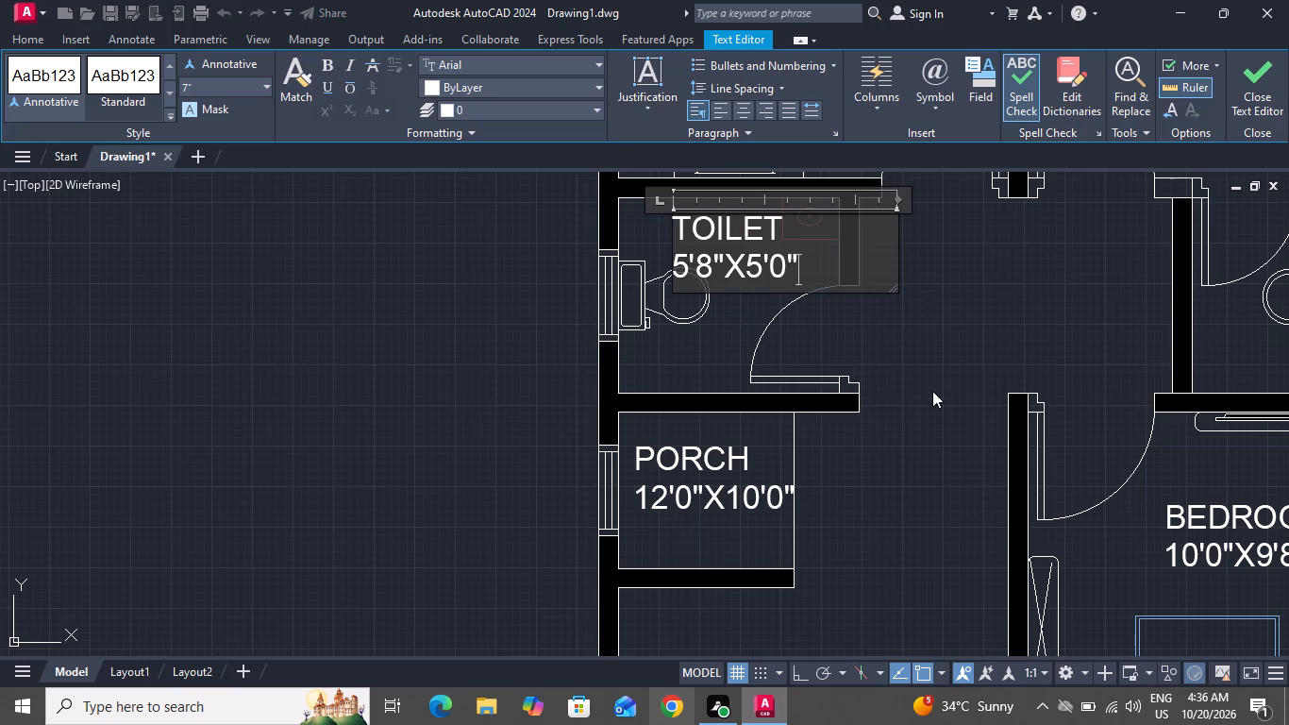
left_click(932, 391)
Set the text height of the TOILET label to 5" in its properties.
left_click(751, 261)
right_click(751, 261)
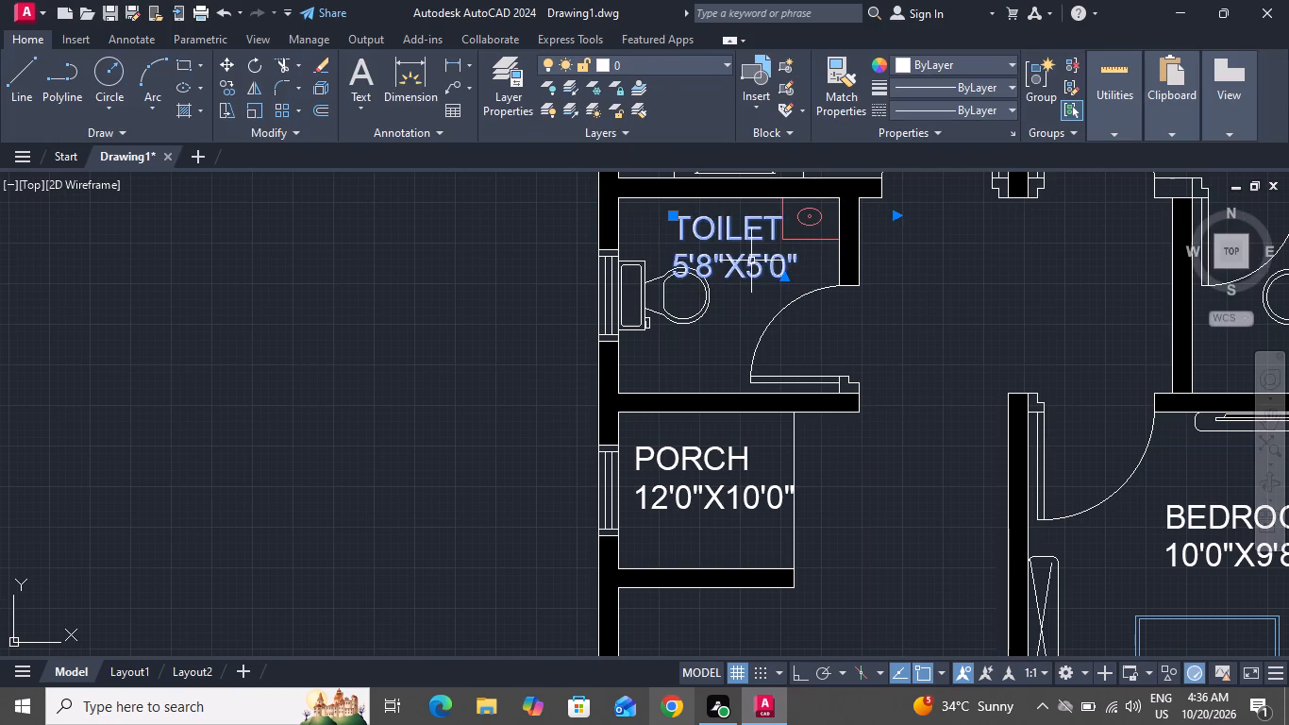
left_click(802, 649)
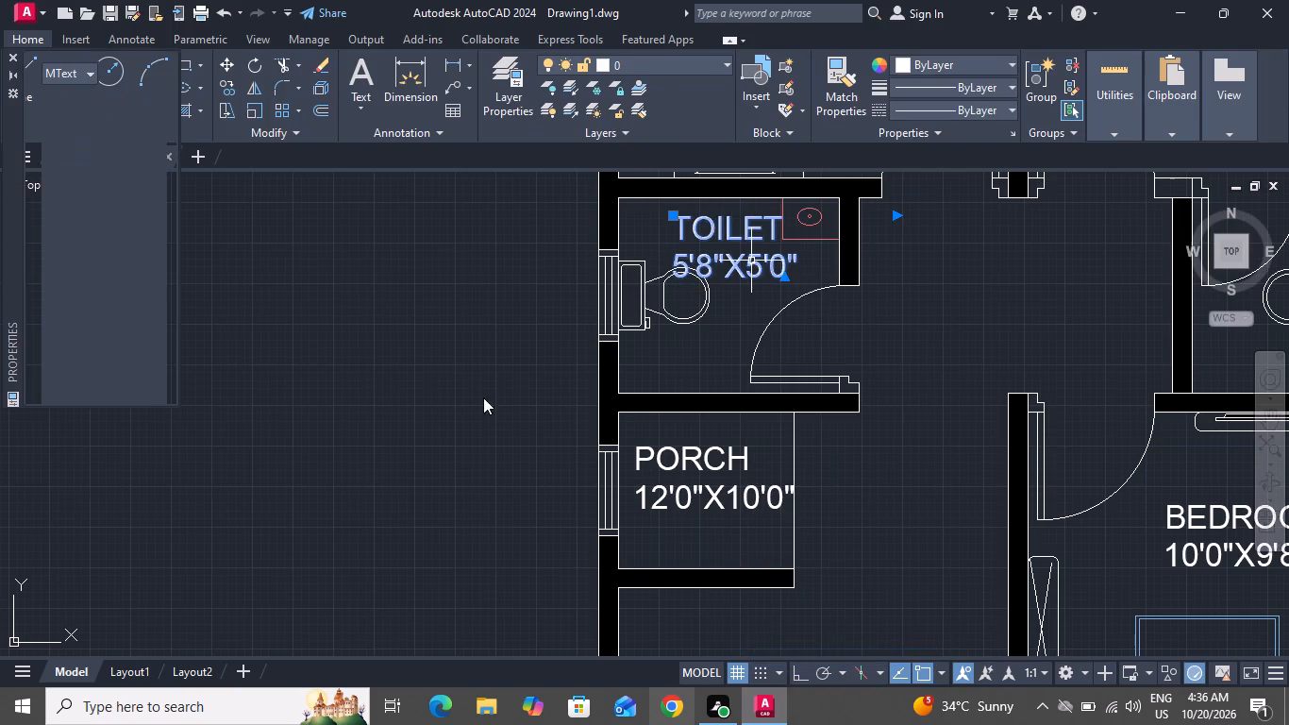
scroll(89, 218, "up", 1)
scroll(86, 222, "down", 2)
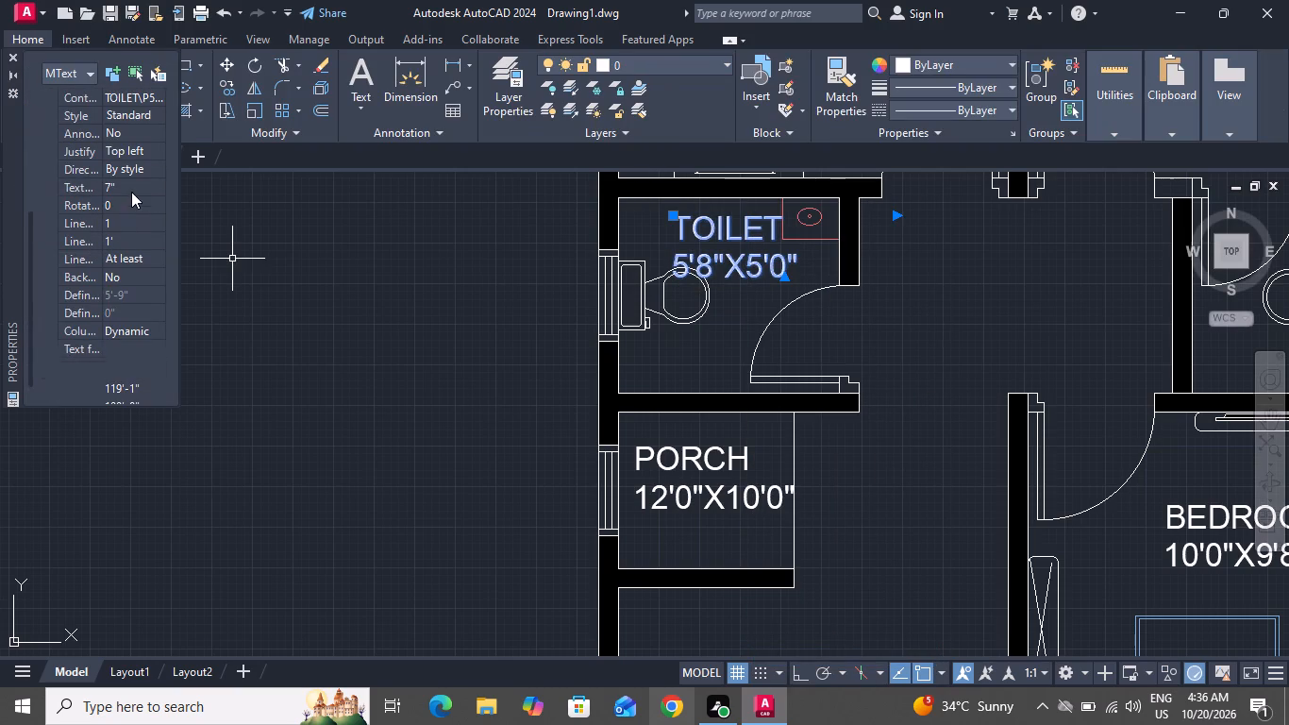
left_click(131, 192)
key("BackSpace")
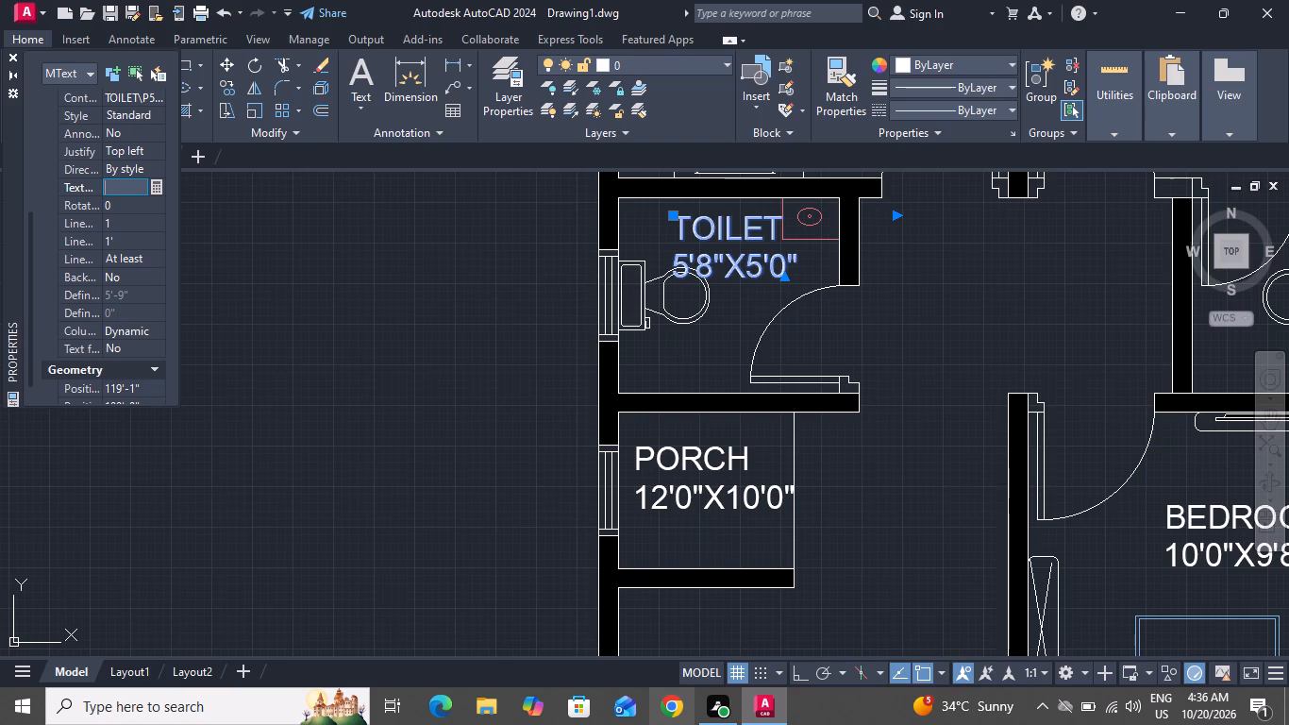
key("5")
key("shift+quotedbl")
left_click(4, 53)
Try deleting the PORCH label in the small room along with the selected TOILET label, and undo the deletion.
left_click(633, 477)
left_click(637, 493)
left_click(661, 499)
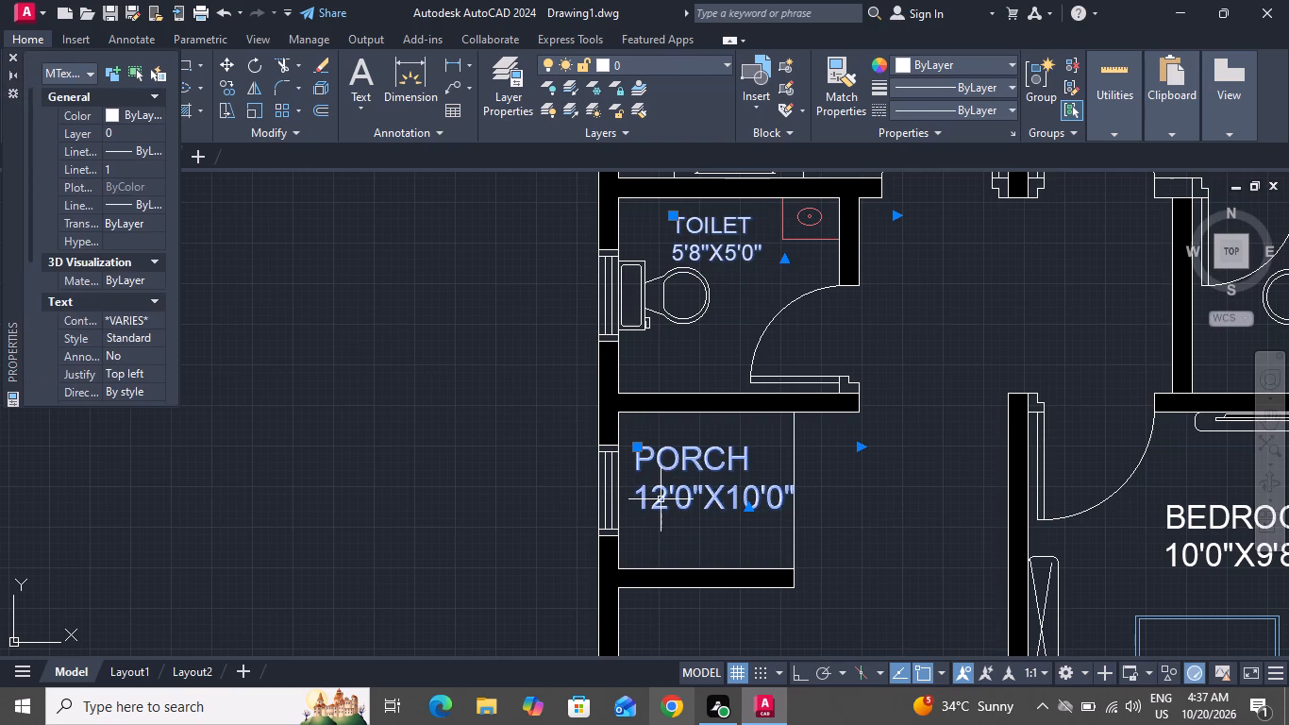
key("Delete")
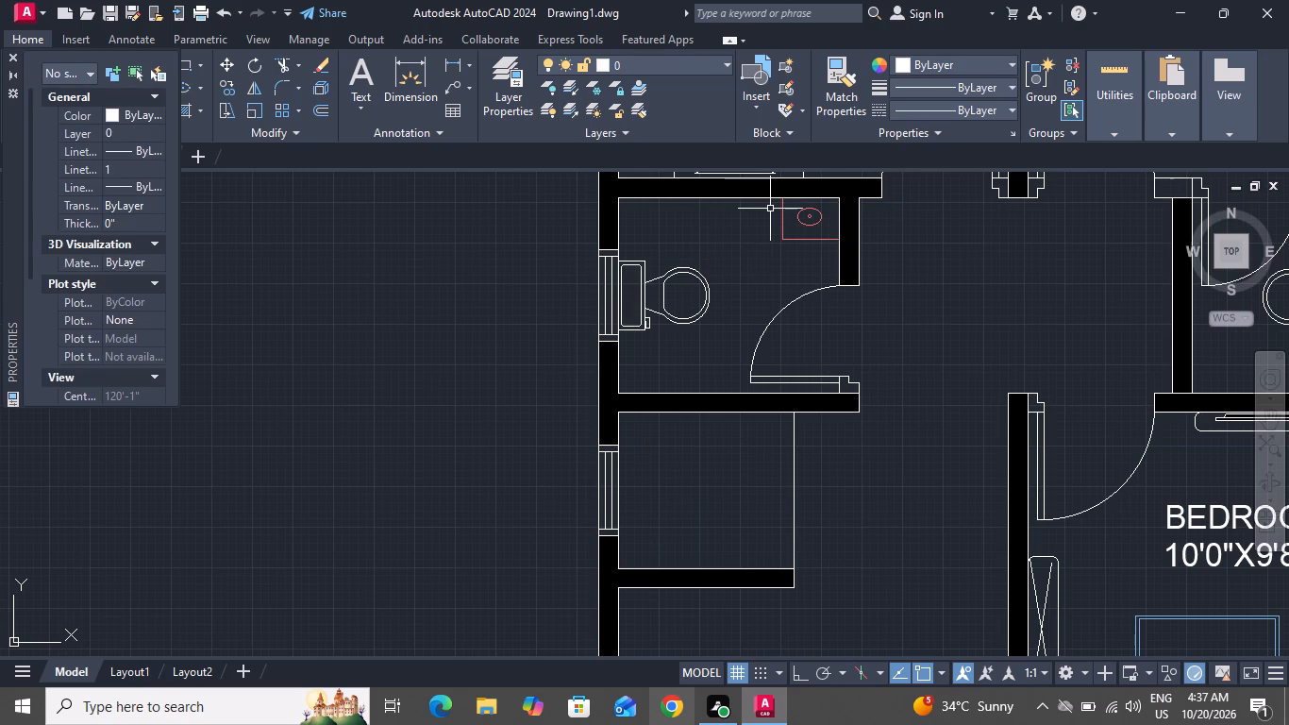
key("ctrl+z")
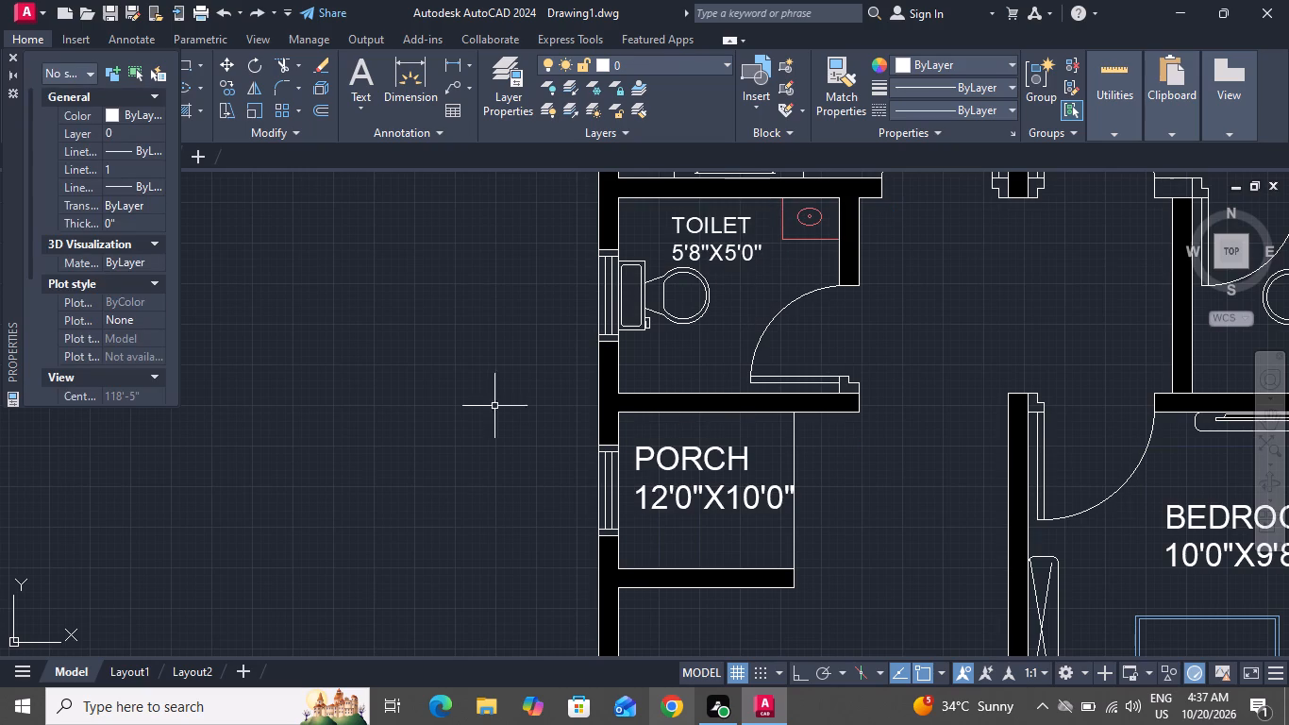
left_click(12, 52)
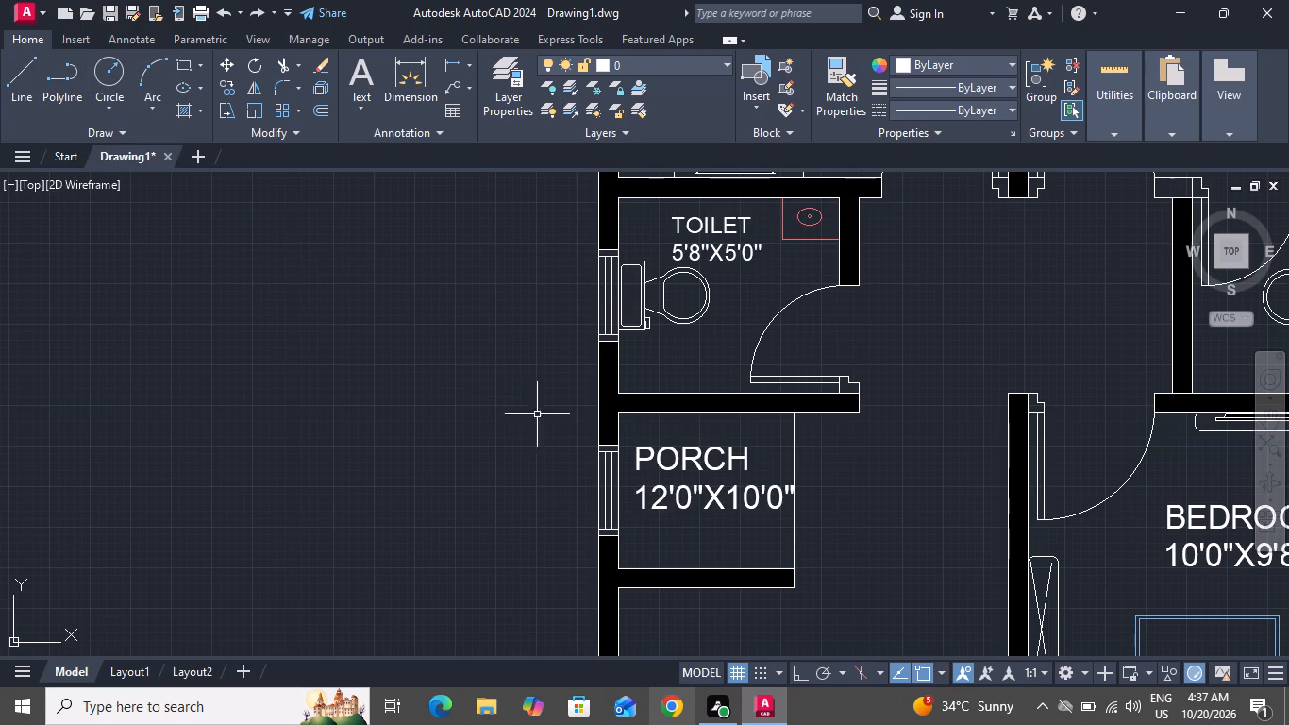
Delete only the PORCH 12'0"X10'0" label in the small room below the toilet.
left_click(639, 453)
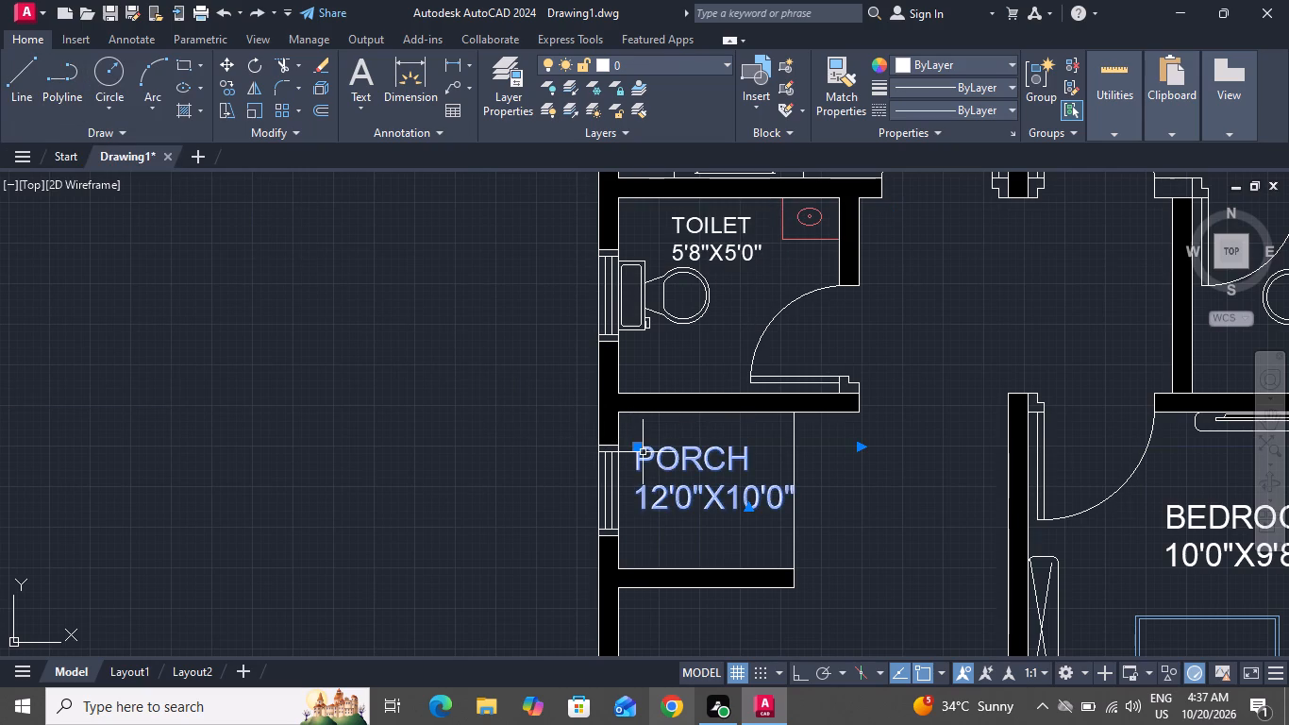
key("Delete")
Copy the TOILET label straight down into the small room below the toilet.
left_click(703, 233)
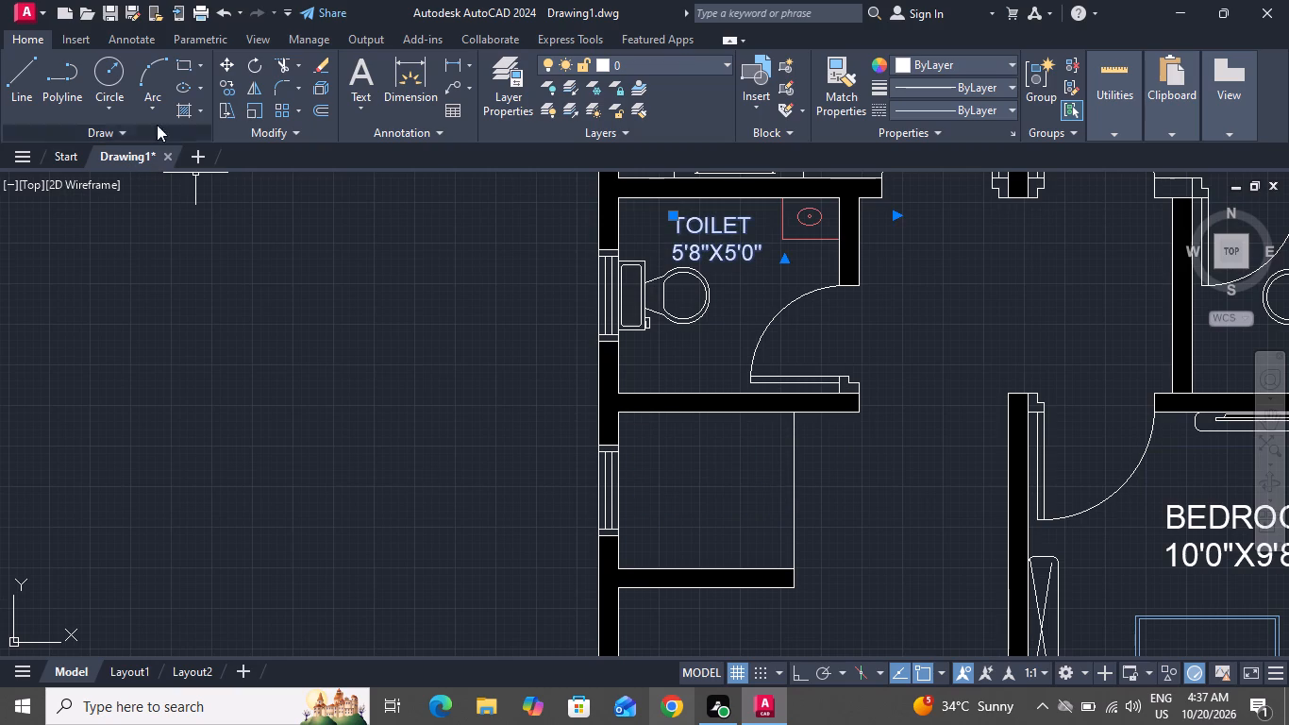
left_click(224, 80)
left_click(709, 228)
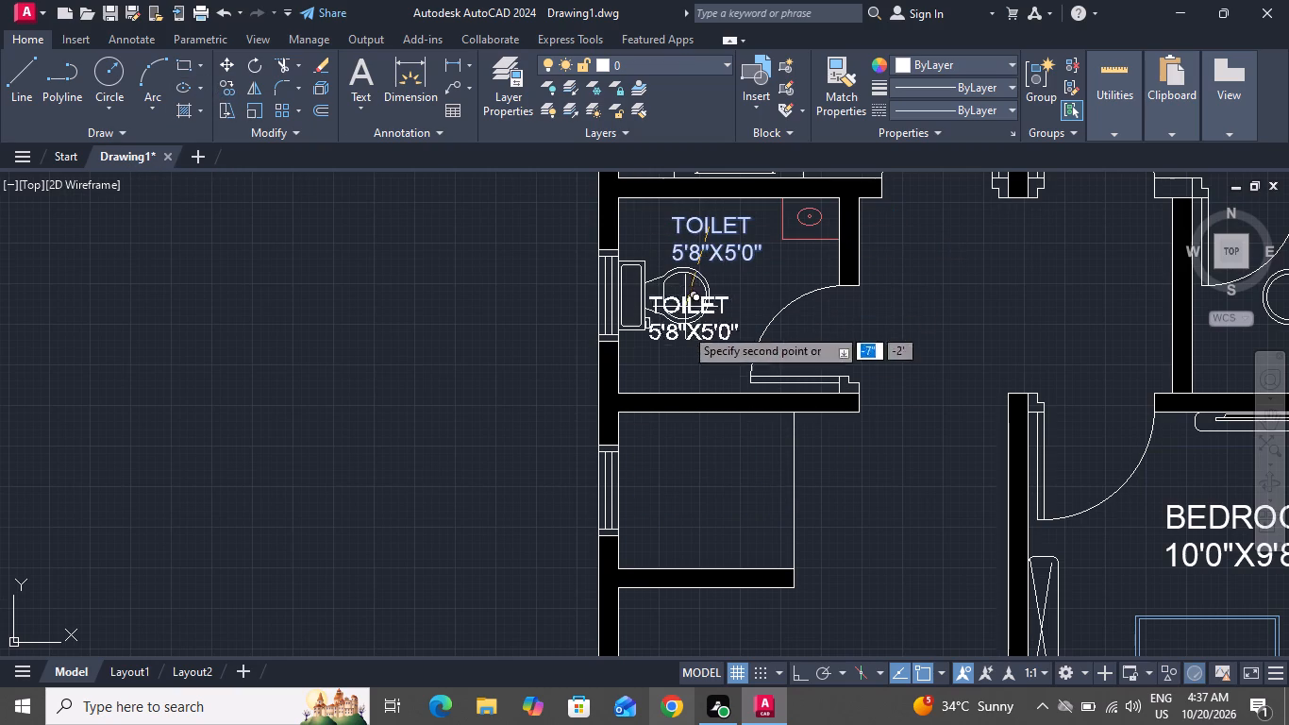
left_click(697, 490)
right_click(709, 489)
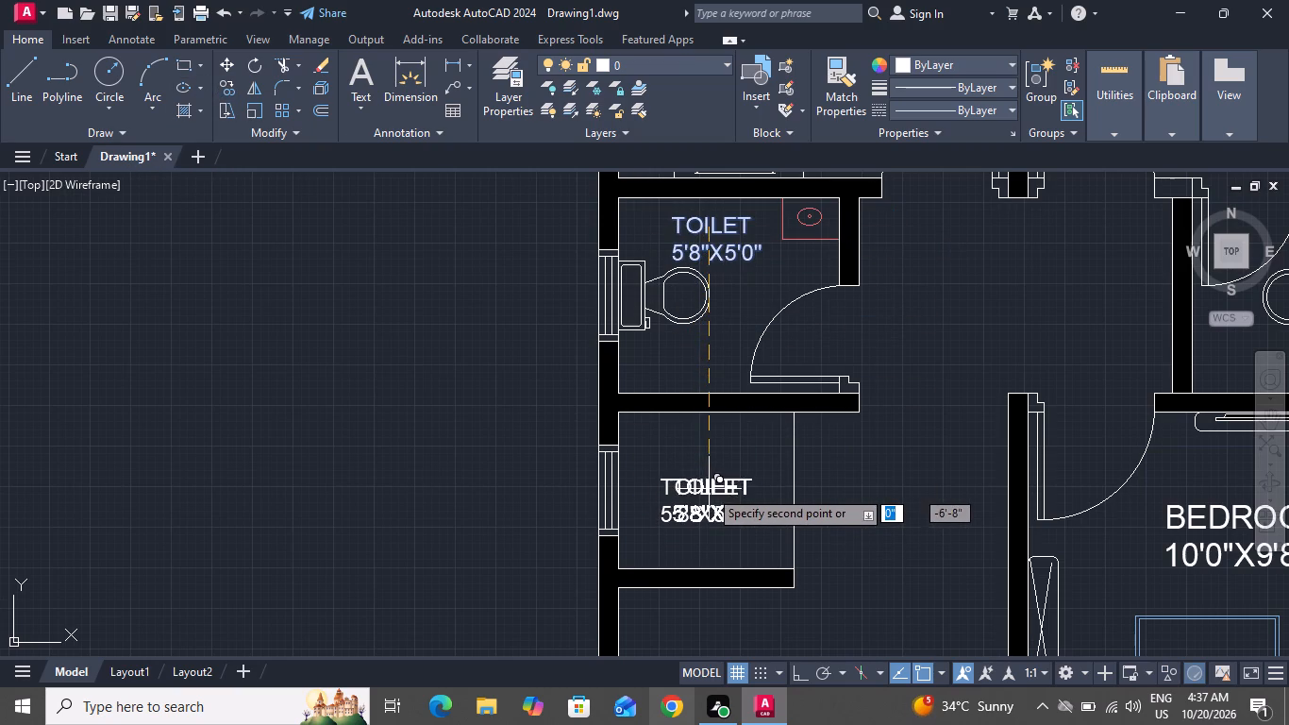
left_click(782, 261)
Replace the room name with POOJA ROOM in the copied TOILET label in the small room.
scroll(754, 378, "down", 1)
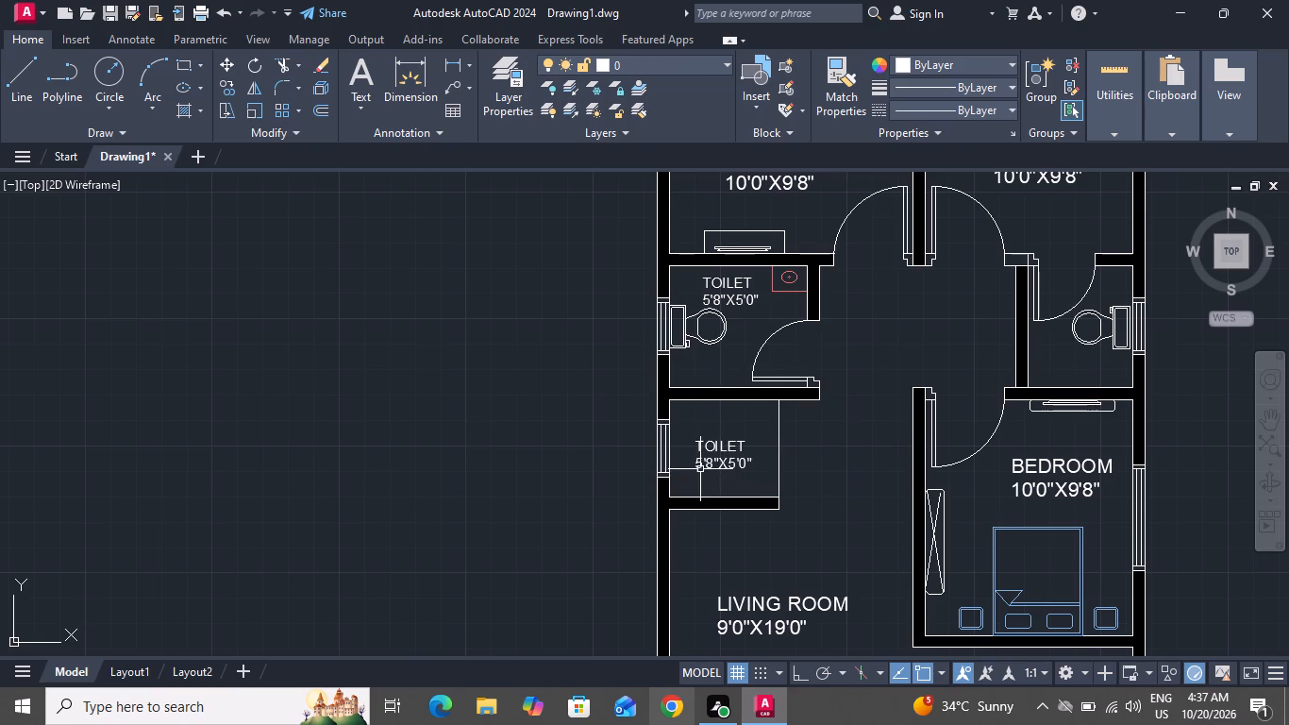
scroll(711, 504, "up", 1)
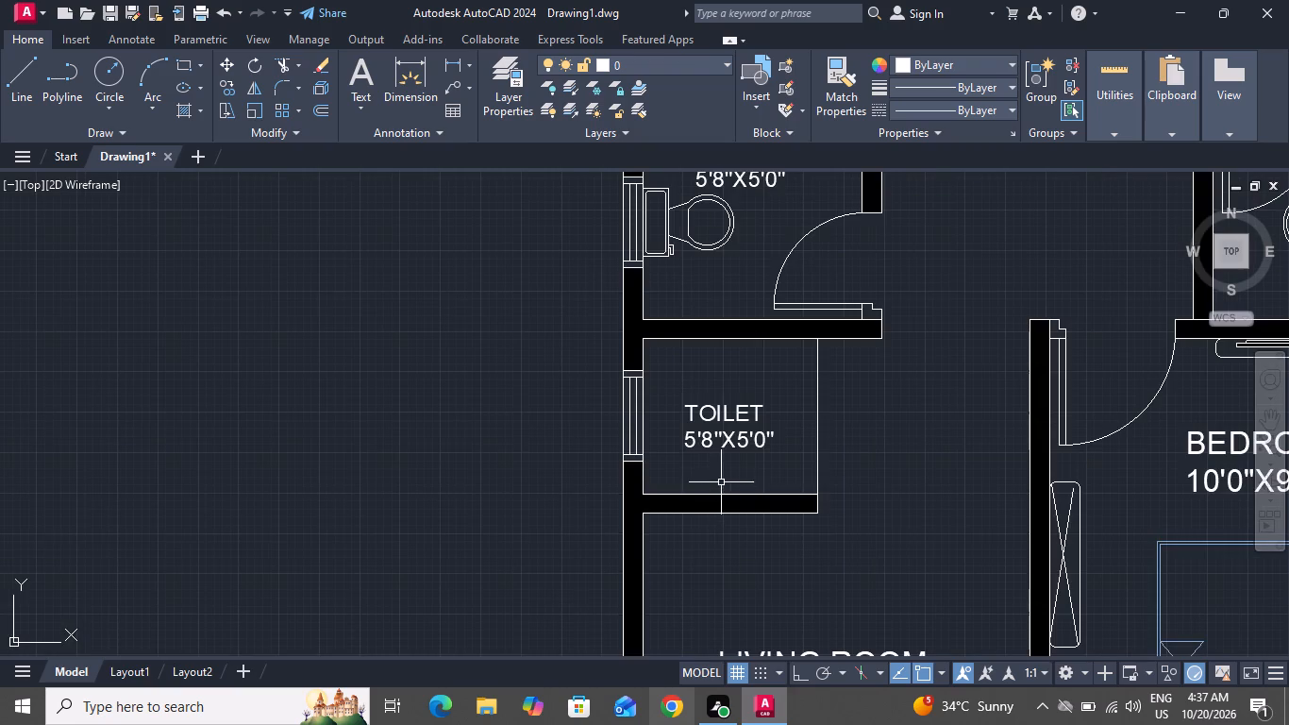
scroll(723, 435, "up", 2)
double_click(809, 372)
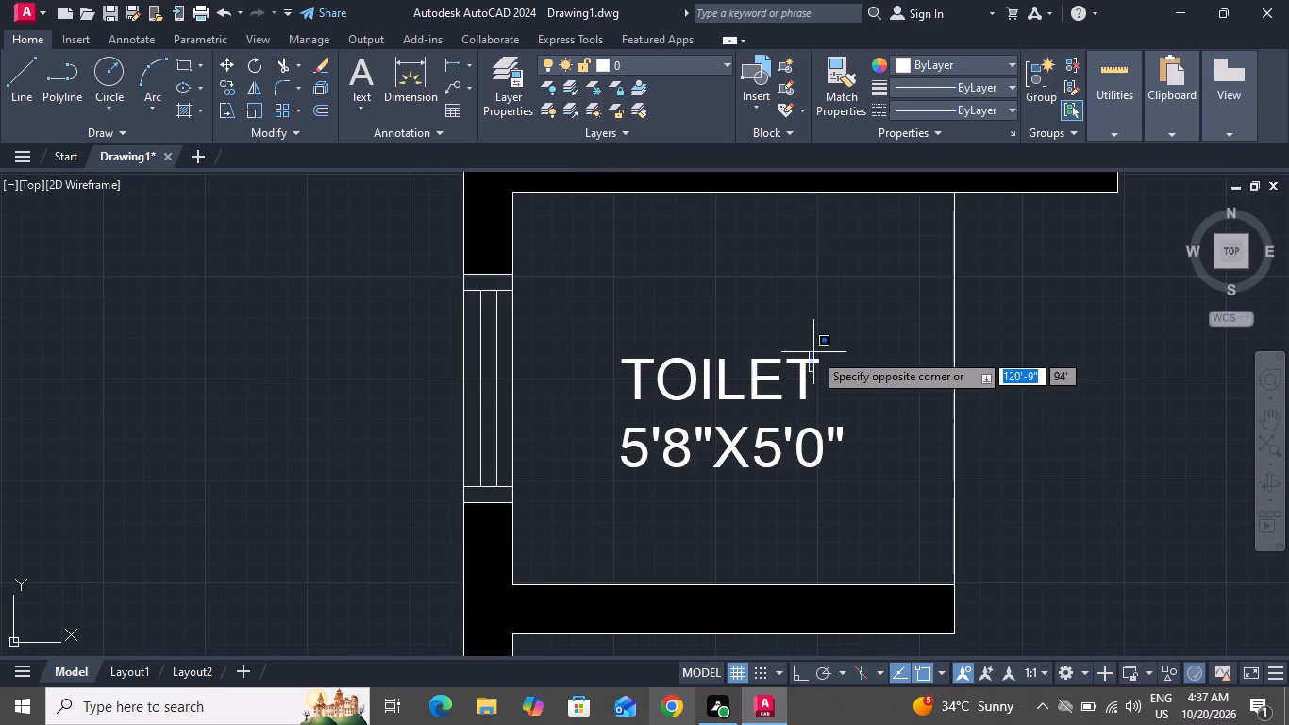
left_click(813, 352)
double_click(809, 362)
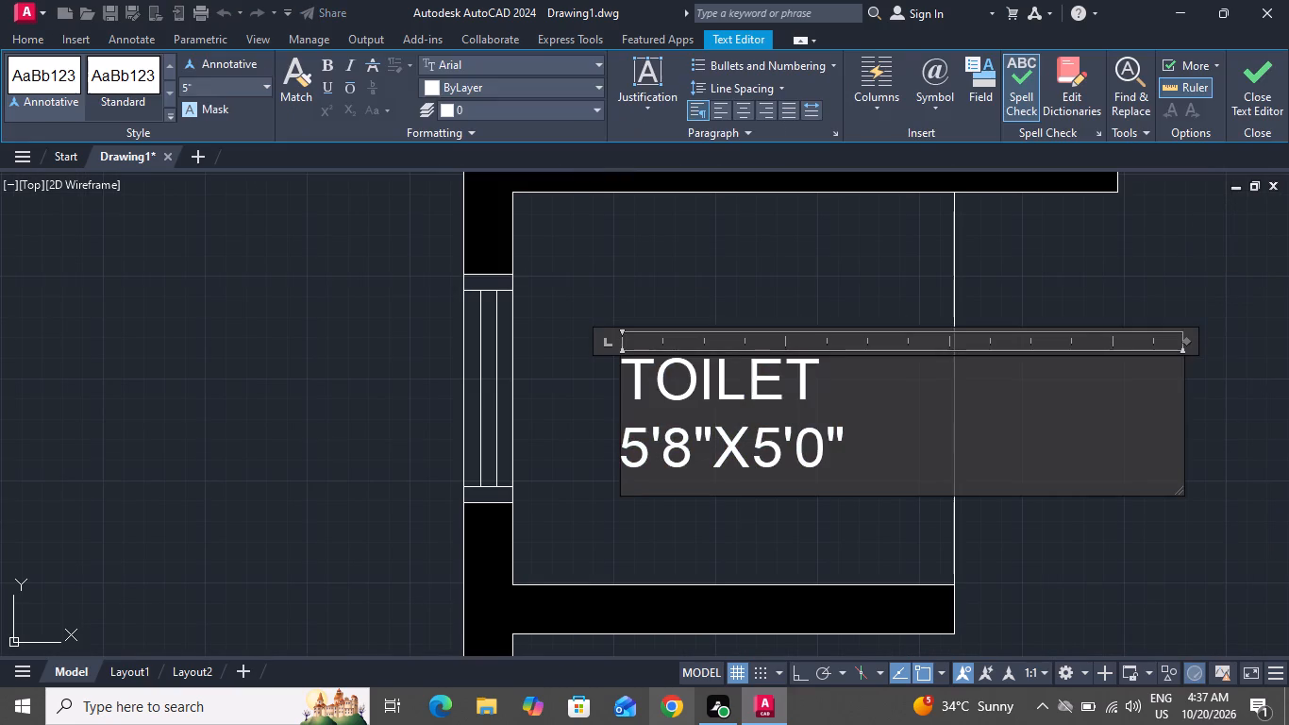
key("BackSpace")
key("BackSpace")
key("BackSpace")
key("BackSpace")
key("BackSpace")
key("BackSpace")
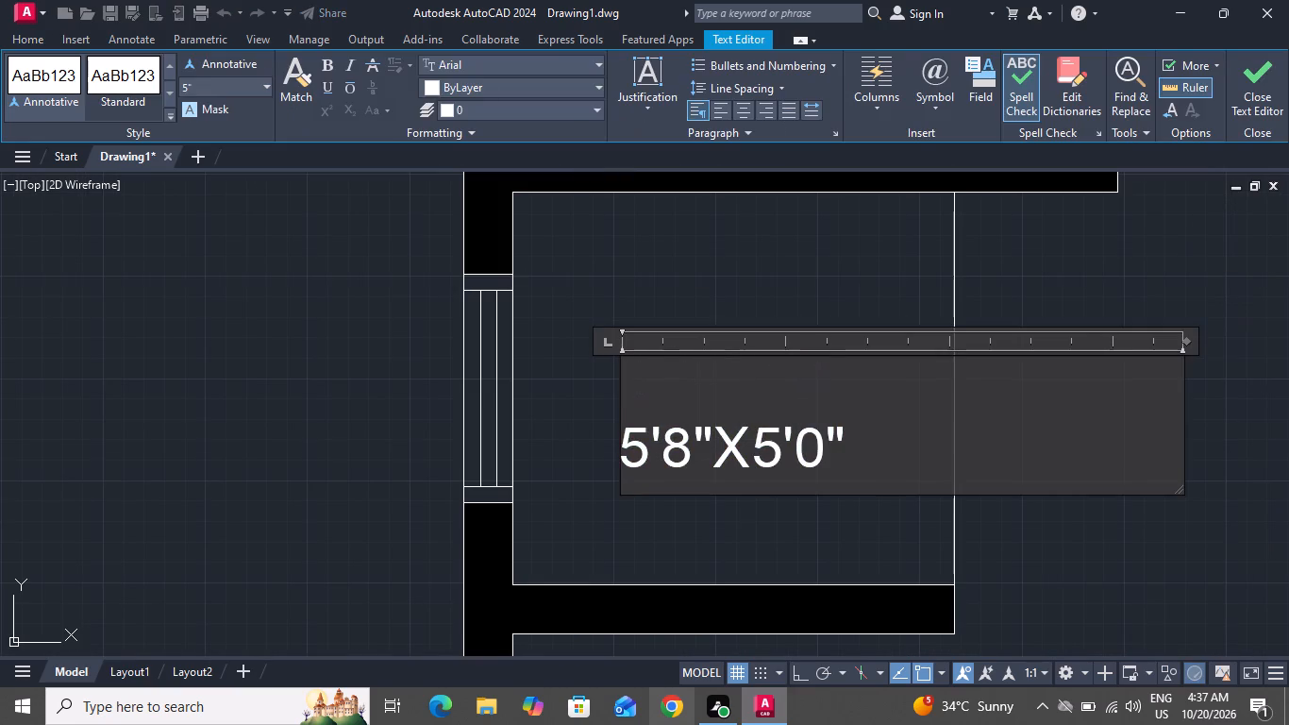
type("POO")
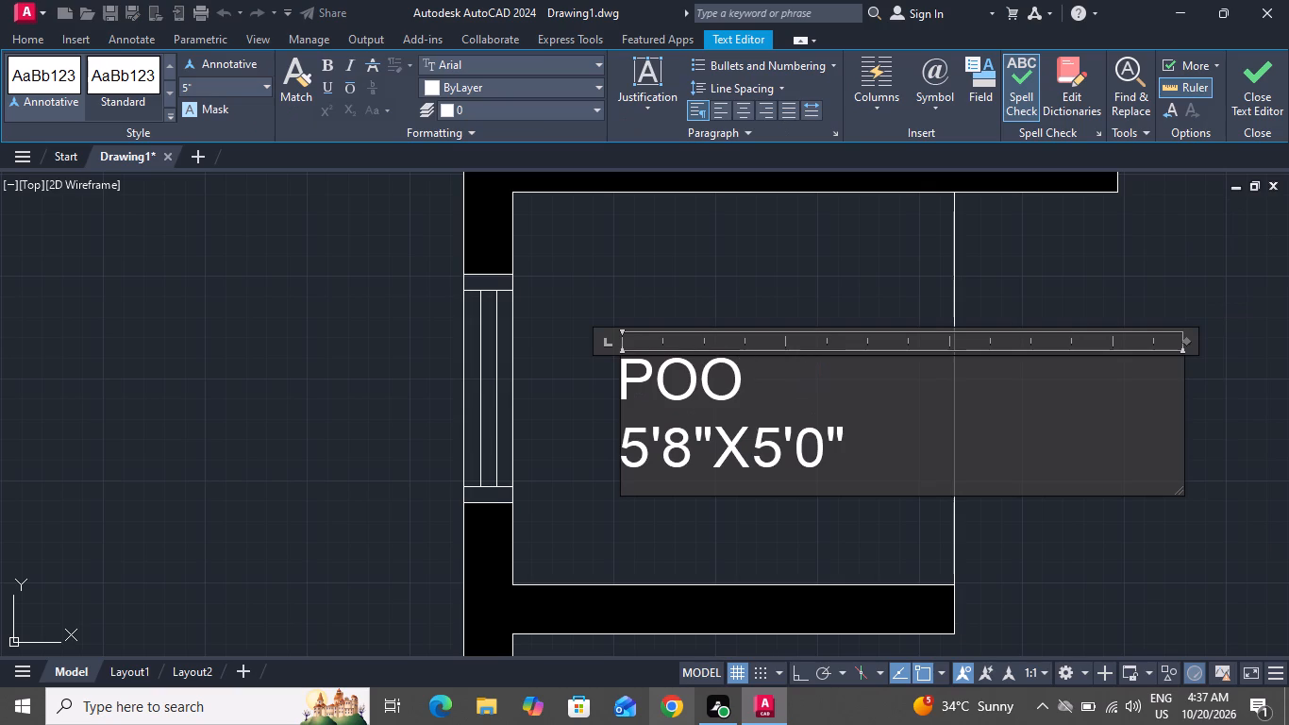
type("JA")
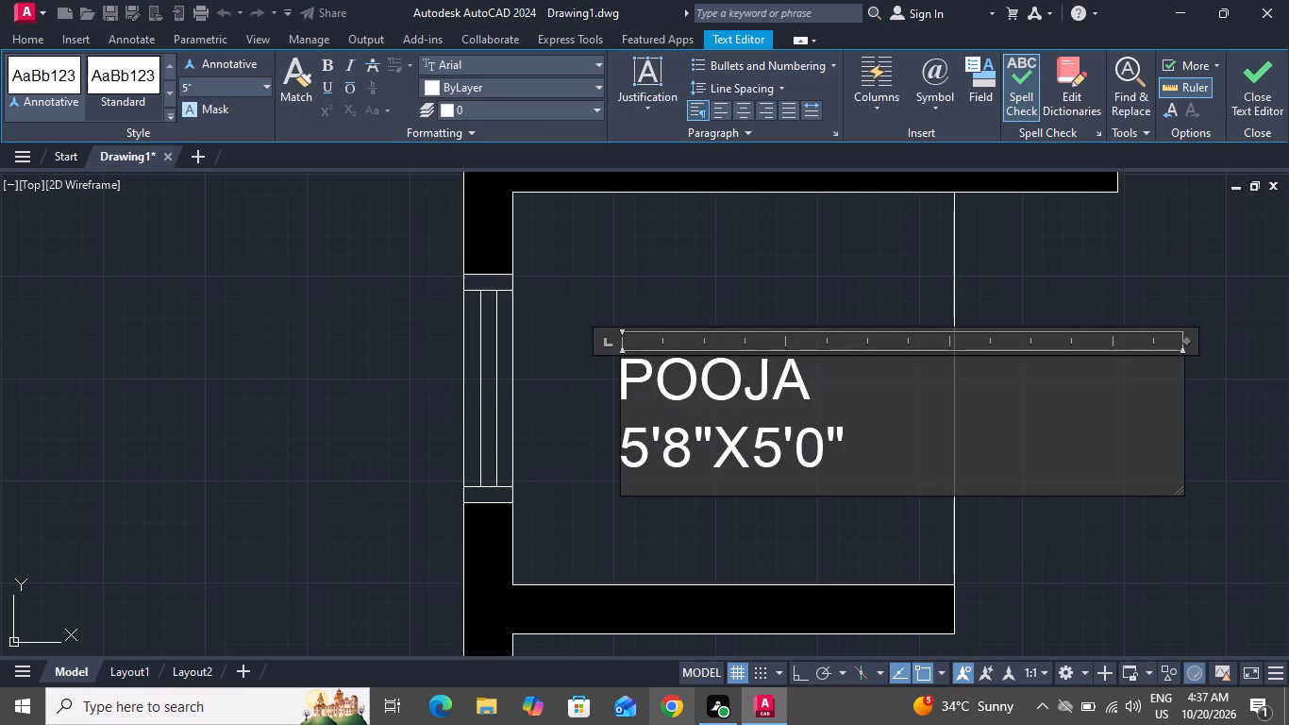
key("space")
type("ROOM")
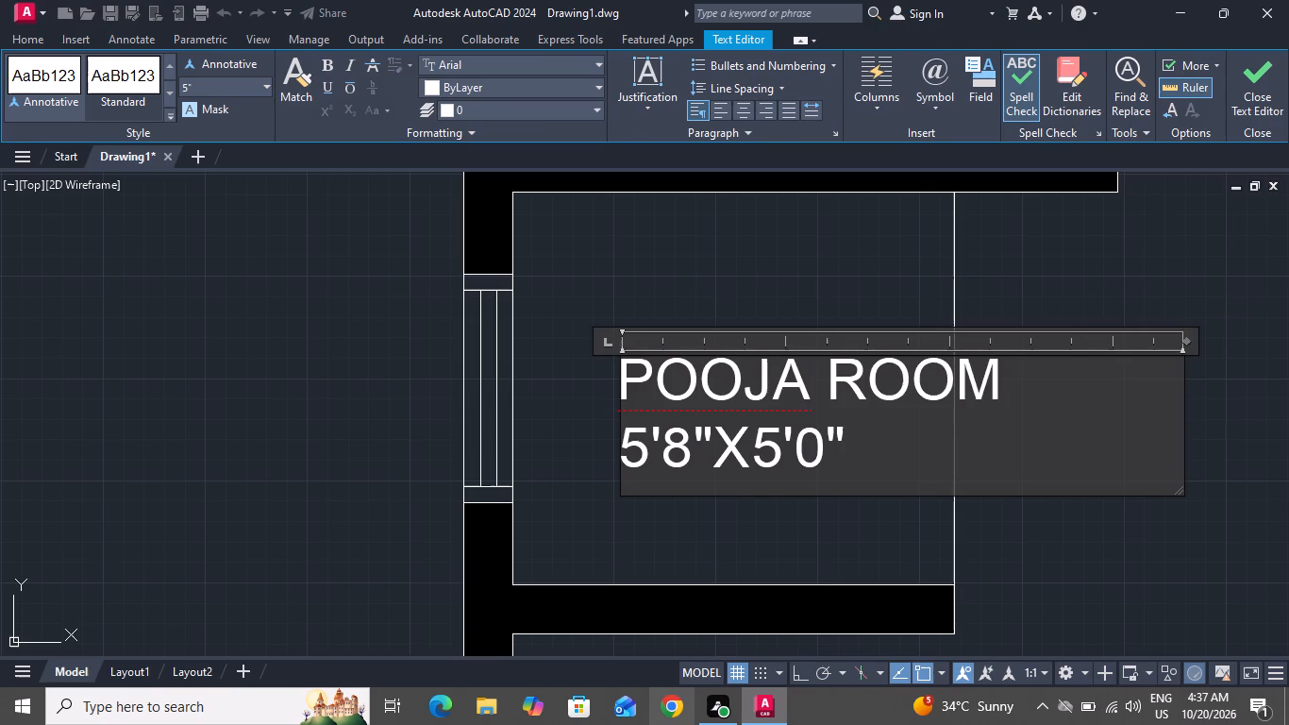
Replace the dimensions in the POOJA ROOM label with 4'0"X4'0".
left_click(857, 437)
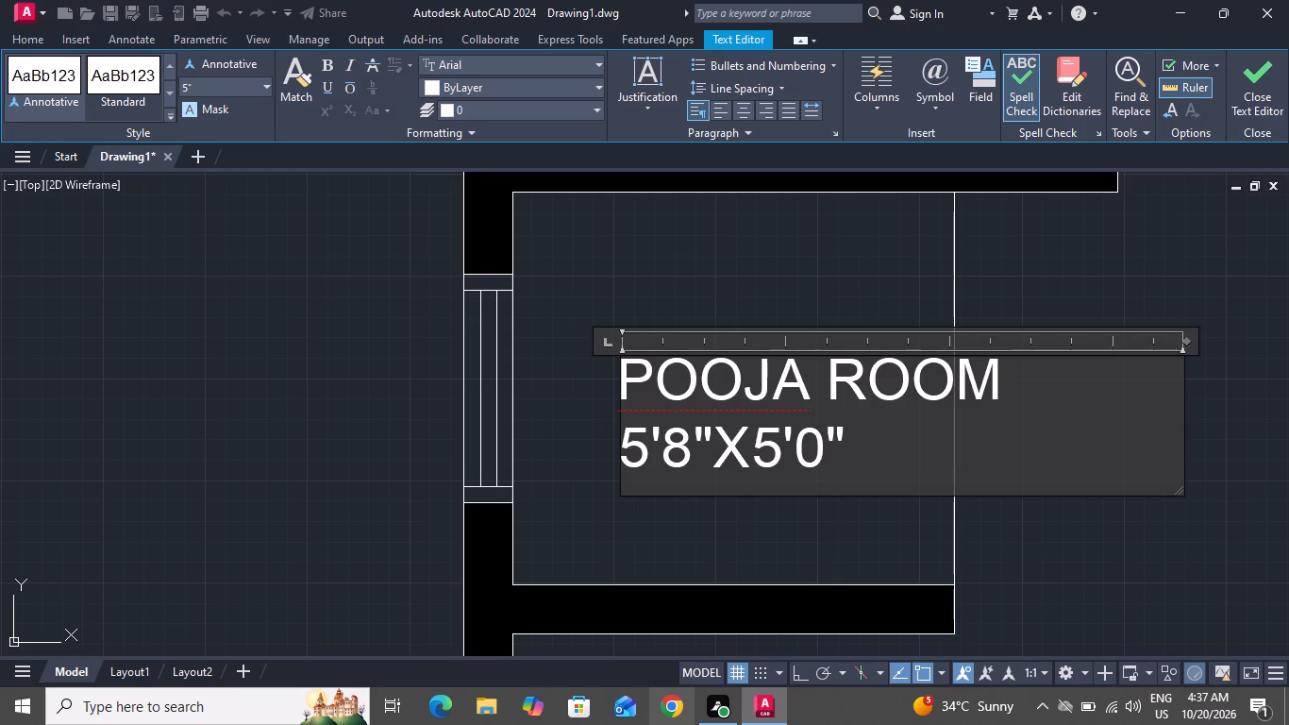
key("BackSpace")
key("BackSpace")
key("BackSpace")
key("BackSpace")
key("BackSpace")
key("BackSpace")
key("BackSpace")
key("BackSpace")
key("BackSpace")
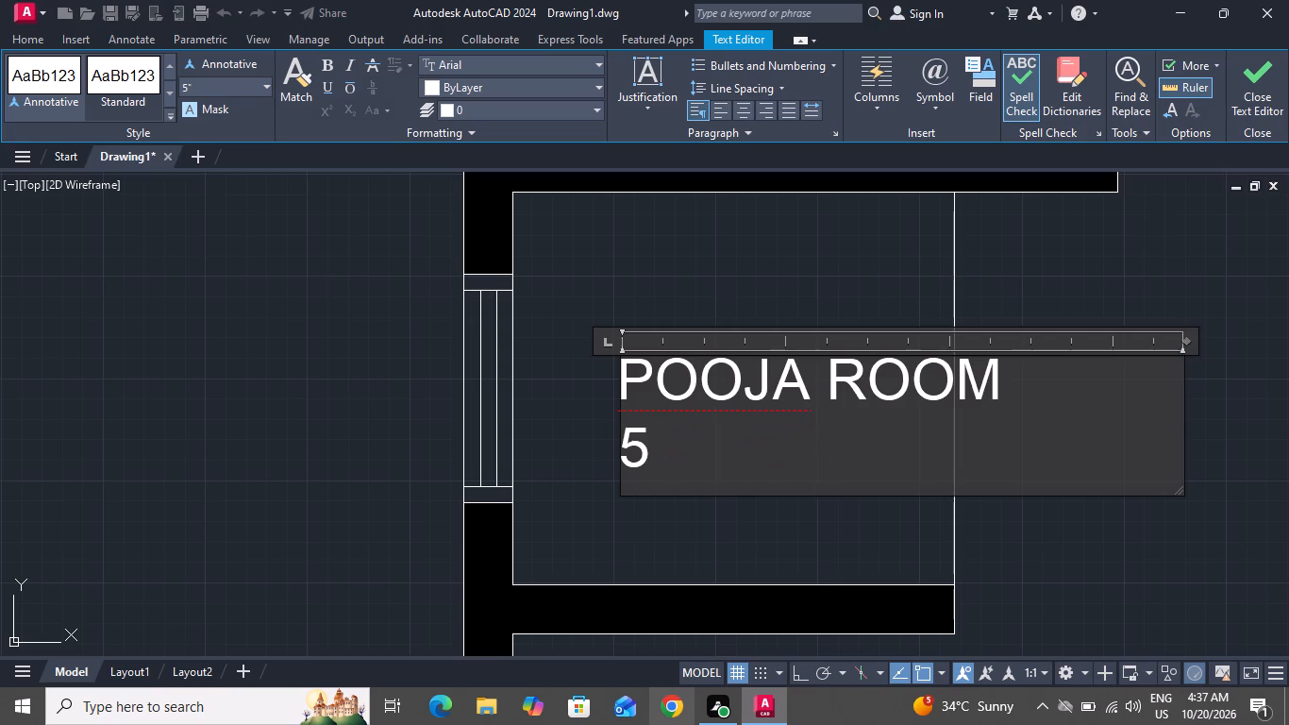
key("4")
key("apostrophe")
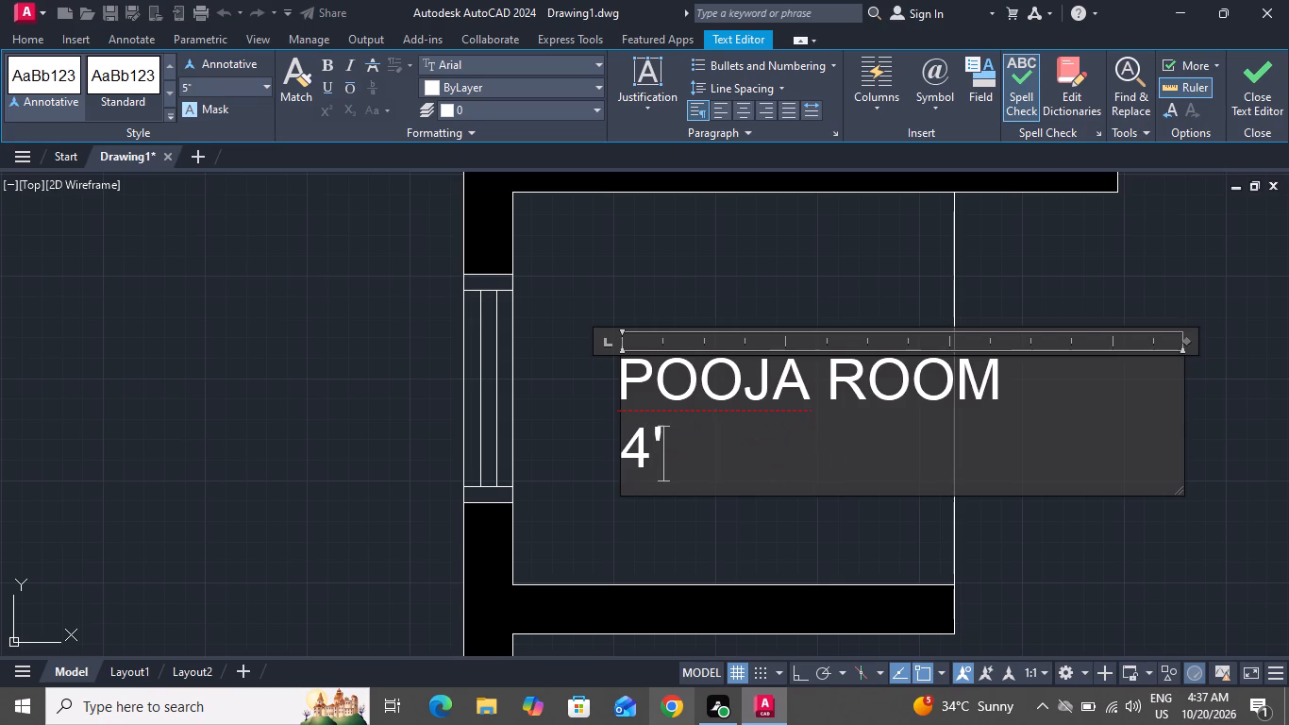
key("0")
type("\"X")
key("4")
type("'0")
key("shift+quotedbl")
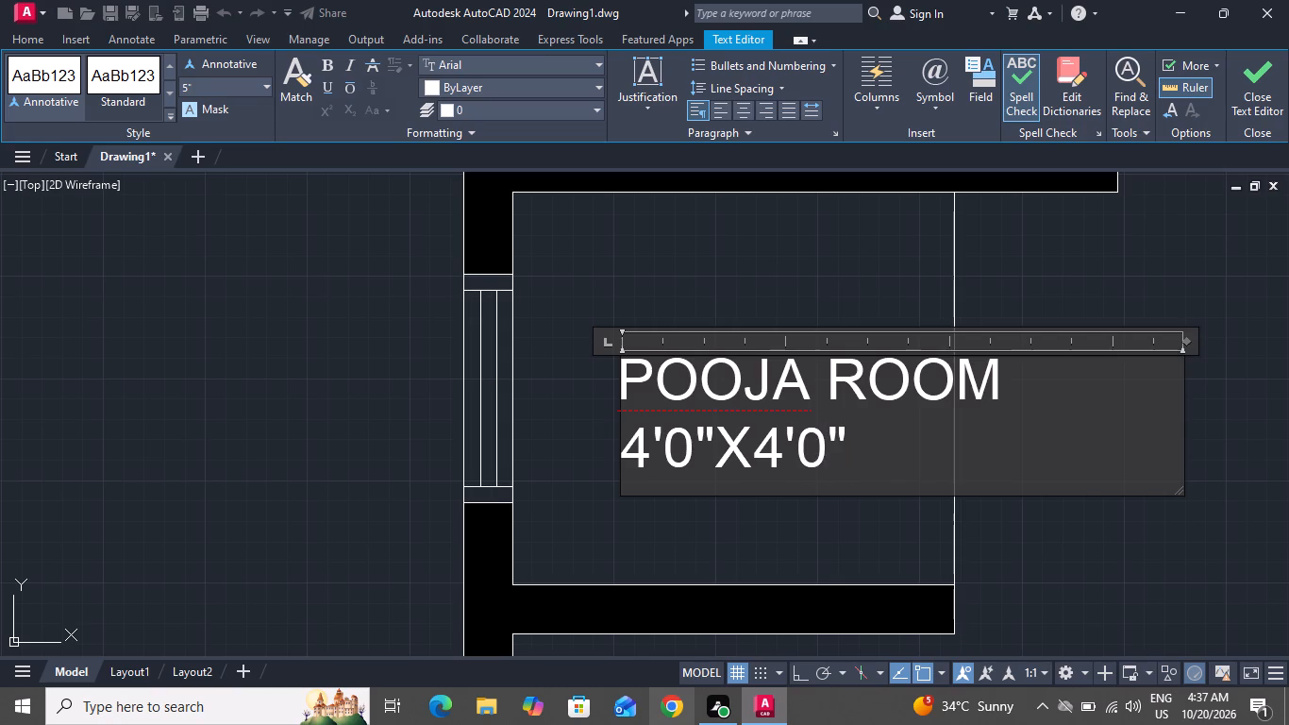
left_click(833, 266)
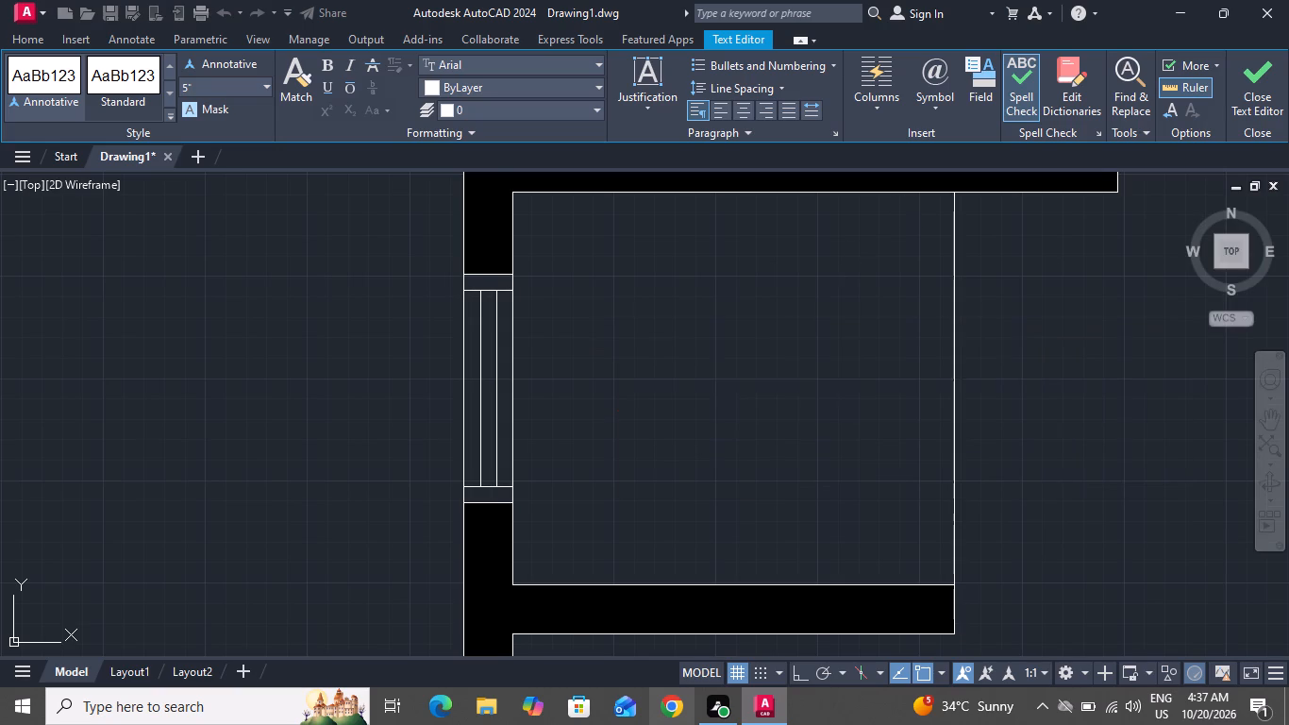
Move the POOJA ROOM label slightly left and up so that its text fits between the room's walls.
scroll(823, 280, "up", 2)
scroll(819, 286, "down", 1)
left_click(766, 377)
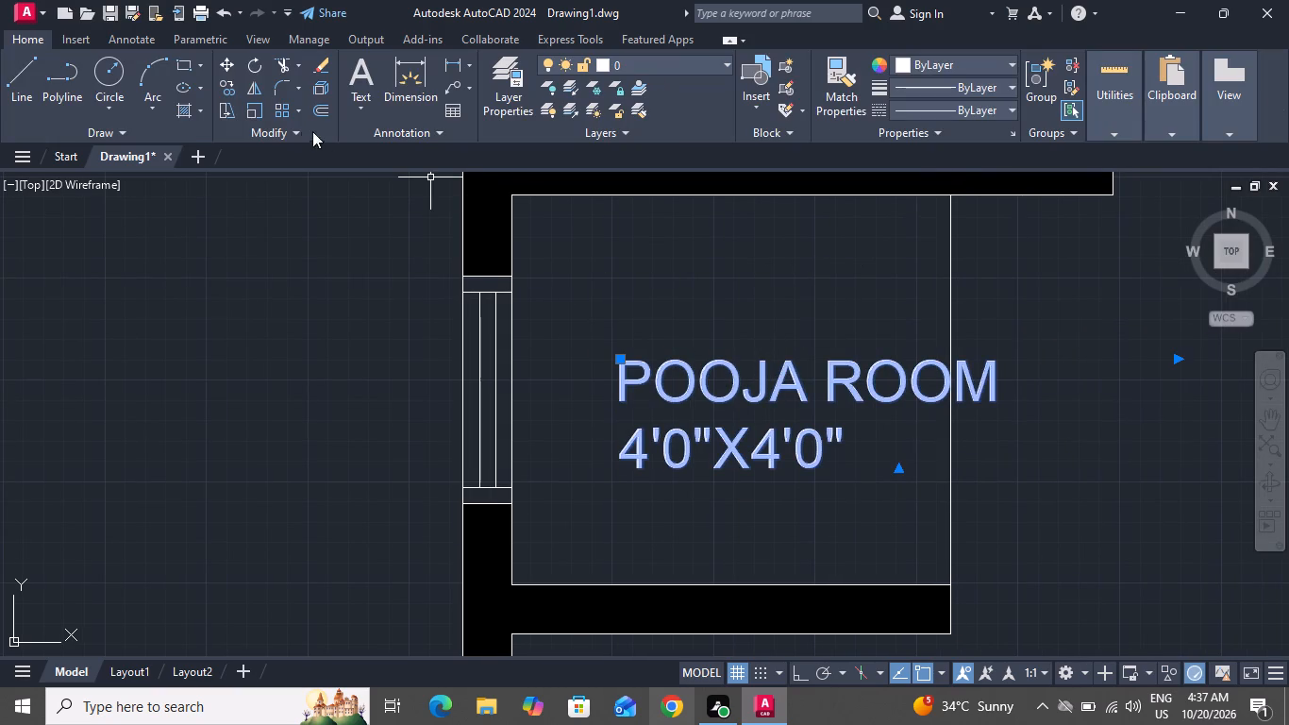
left_click(225, 70)
left_click(720, 392)
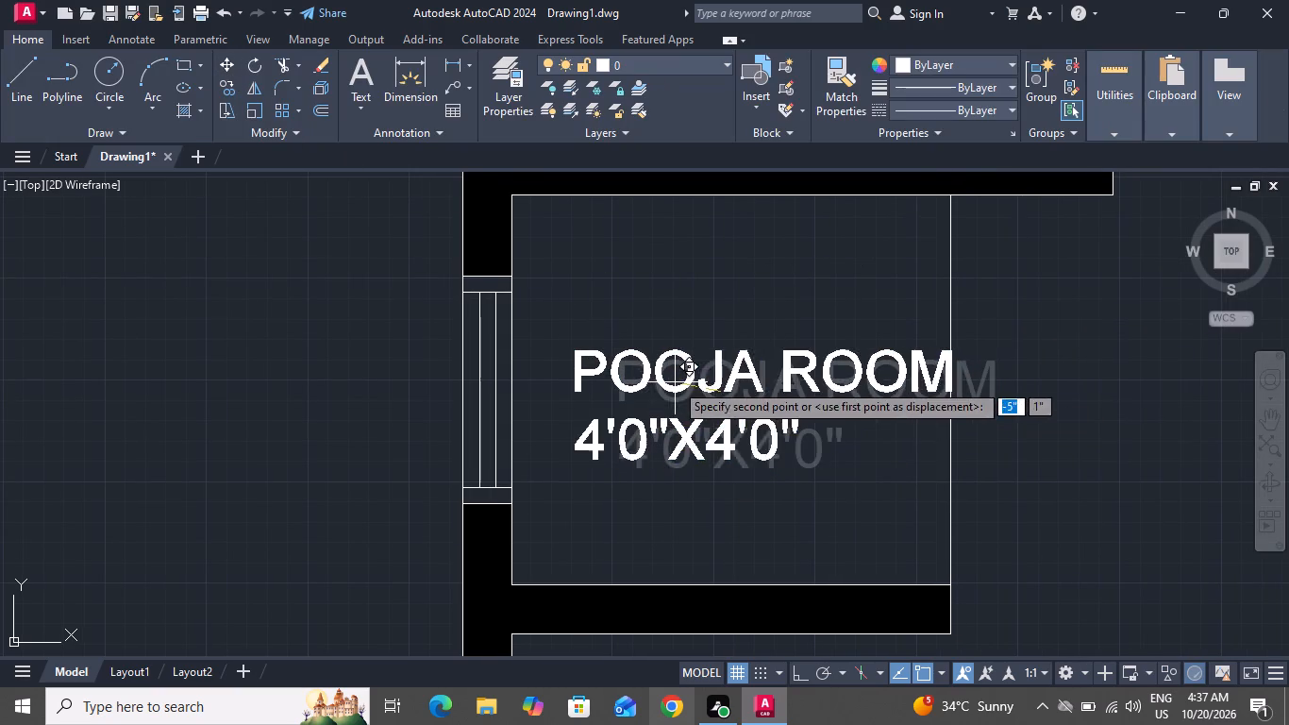
left_click(637, 376)
Copy the POOJA ROOM label into the open passage, about 7'-5" to the right and 4'-11" up.
scroll(690, 381, "down", 3)
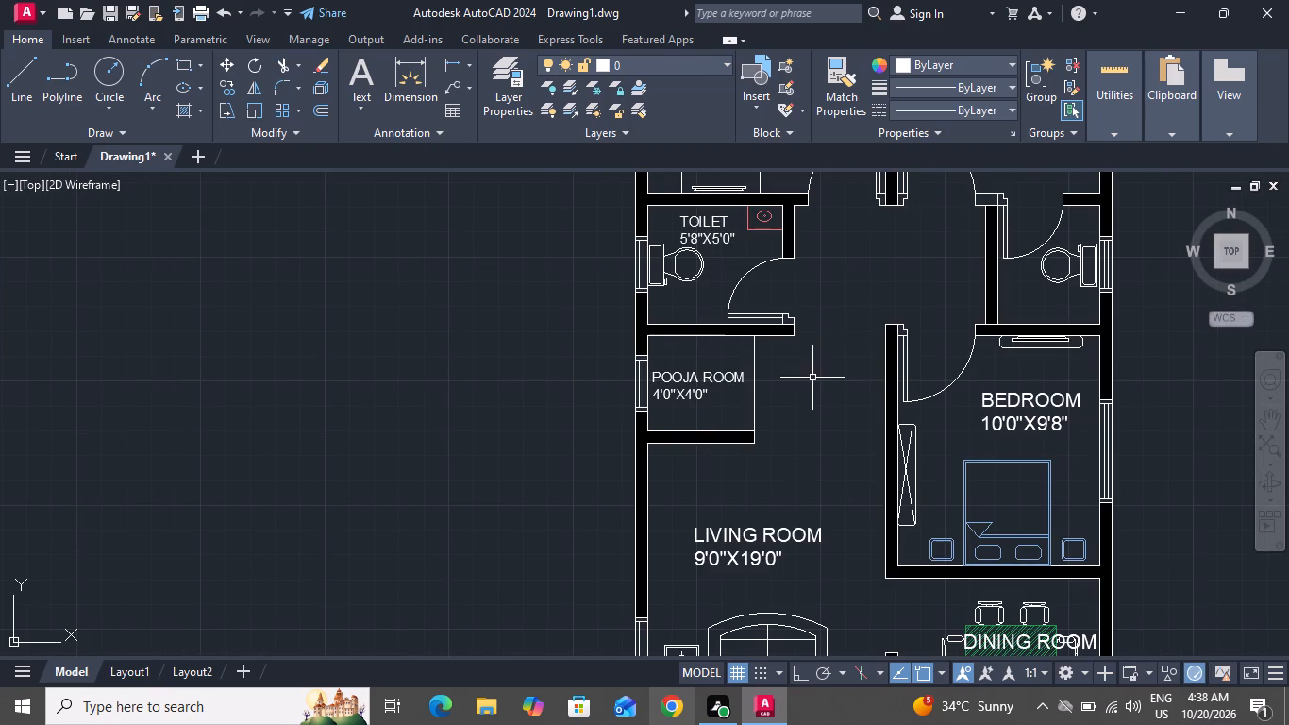
left_click(702, 379)
left_click(234, 86)
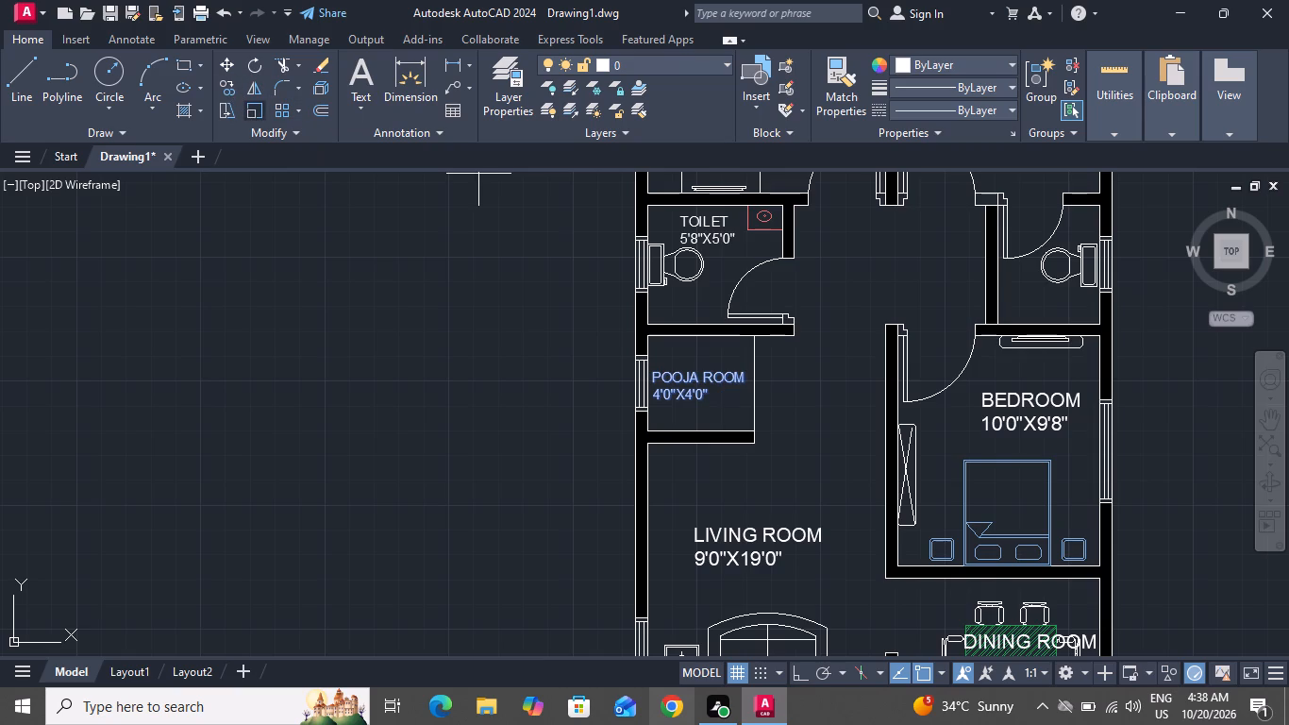
left_click(673, 398)
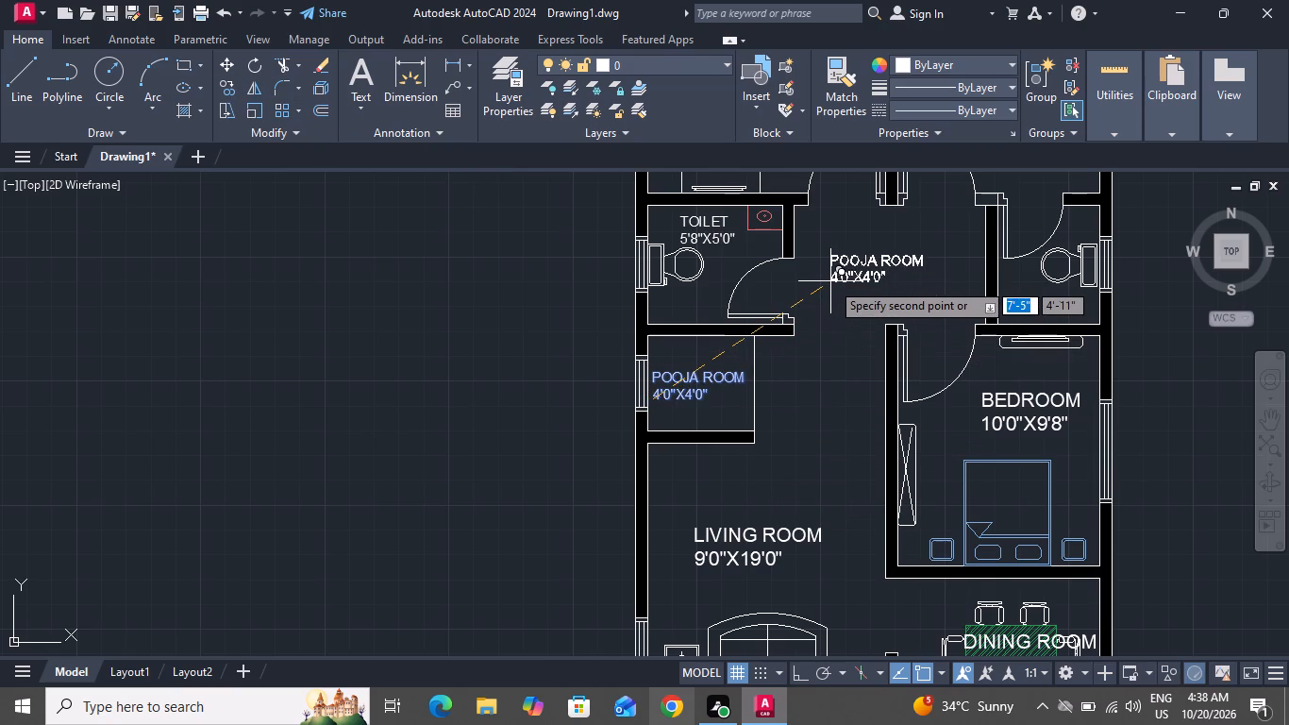
left_click(830, 281)
right_click(830, 281)
left_click(871, 303)
Replace the room name with PASSAGE in the copied label between the two toilets.
scroll(907, 260, "up", 3)
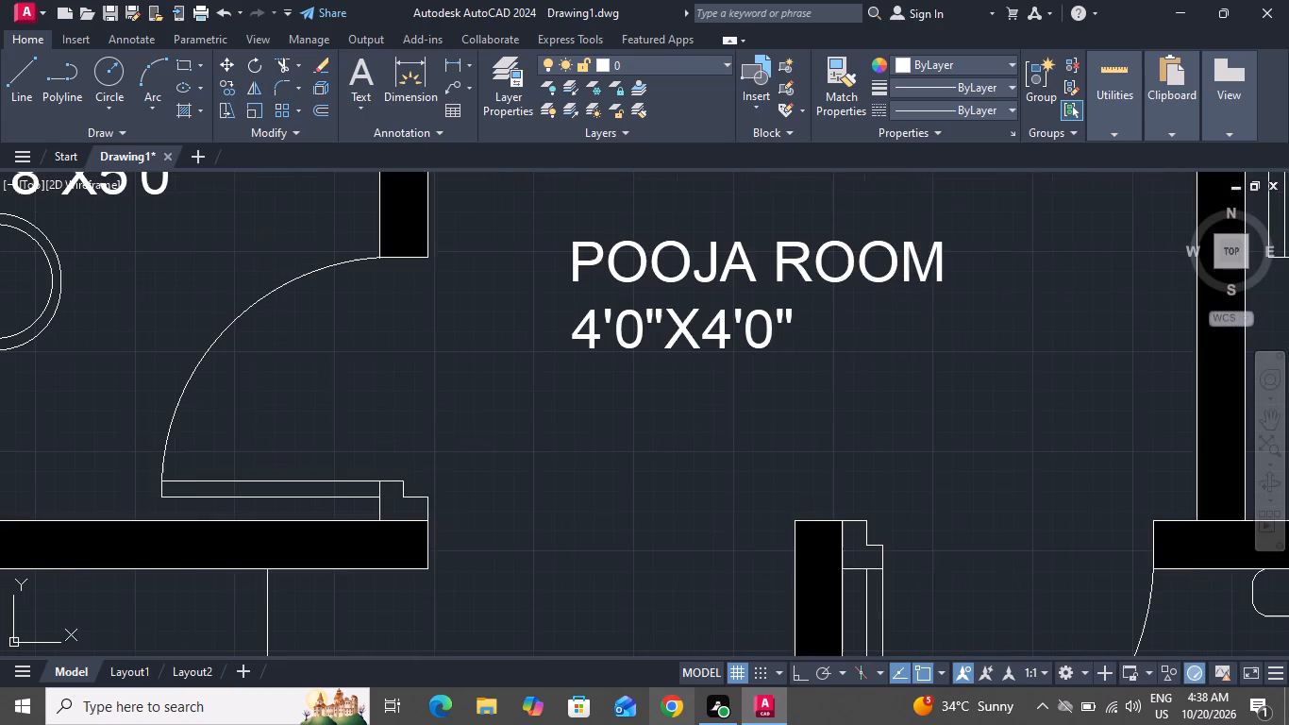
double_click(938, 256)
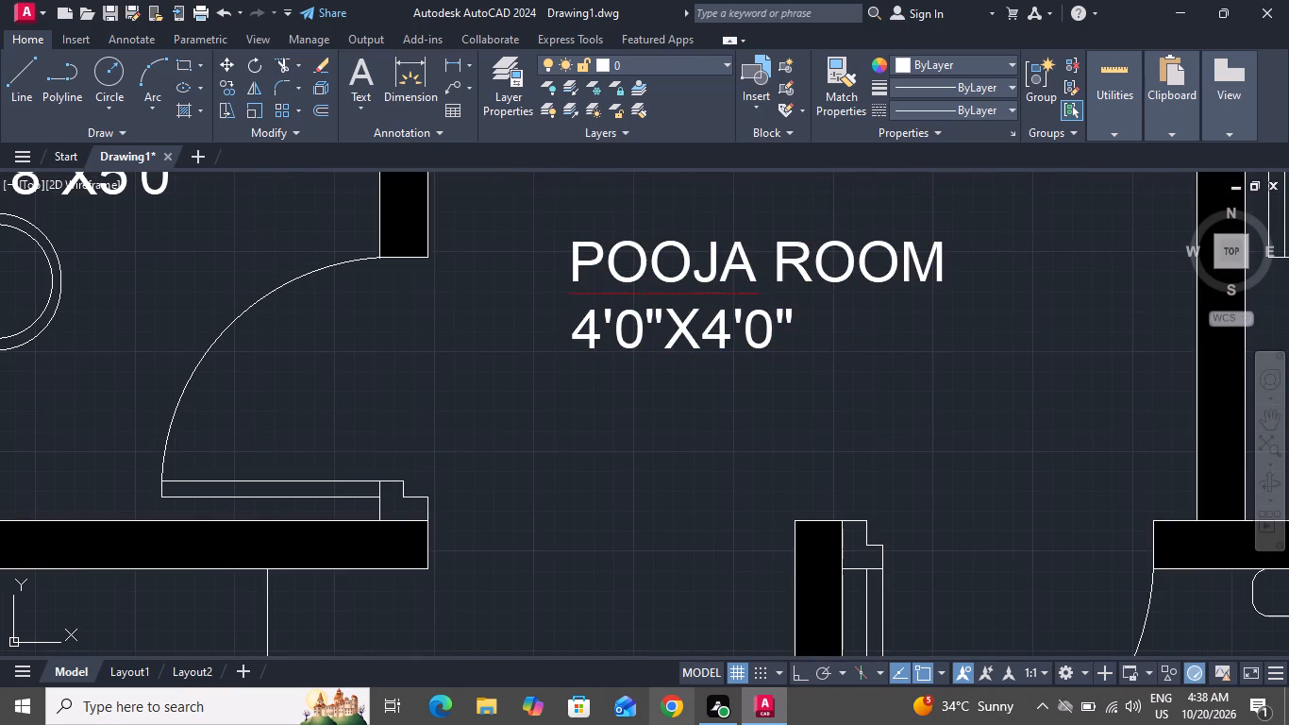
key("BackSpace")
key("BackSpace")
key("BackSpace")
key("BackSpace")
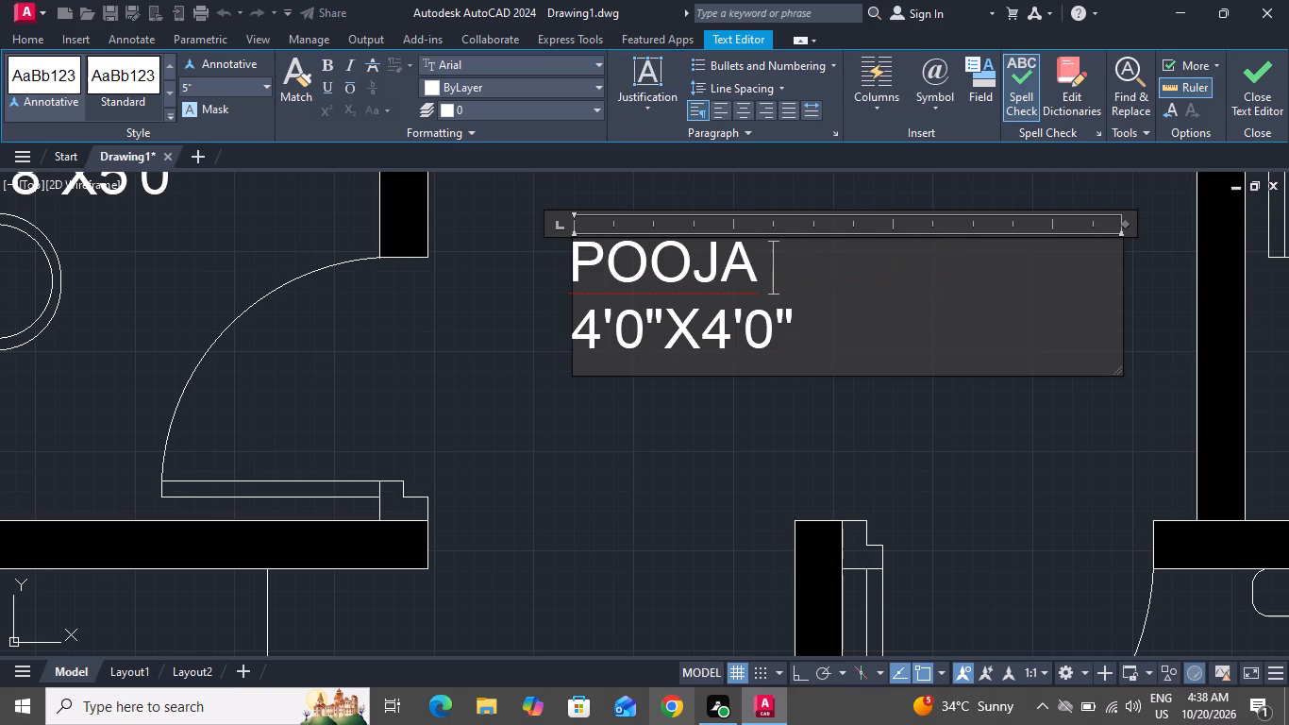
key("BackSpace")
key("BackSpace")
key("BackSpace")
key("BackSpace")
key("BackSpace")
key("BackSpace")
key("BackSpace")
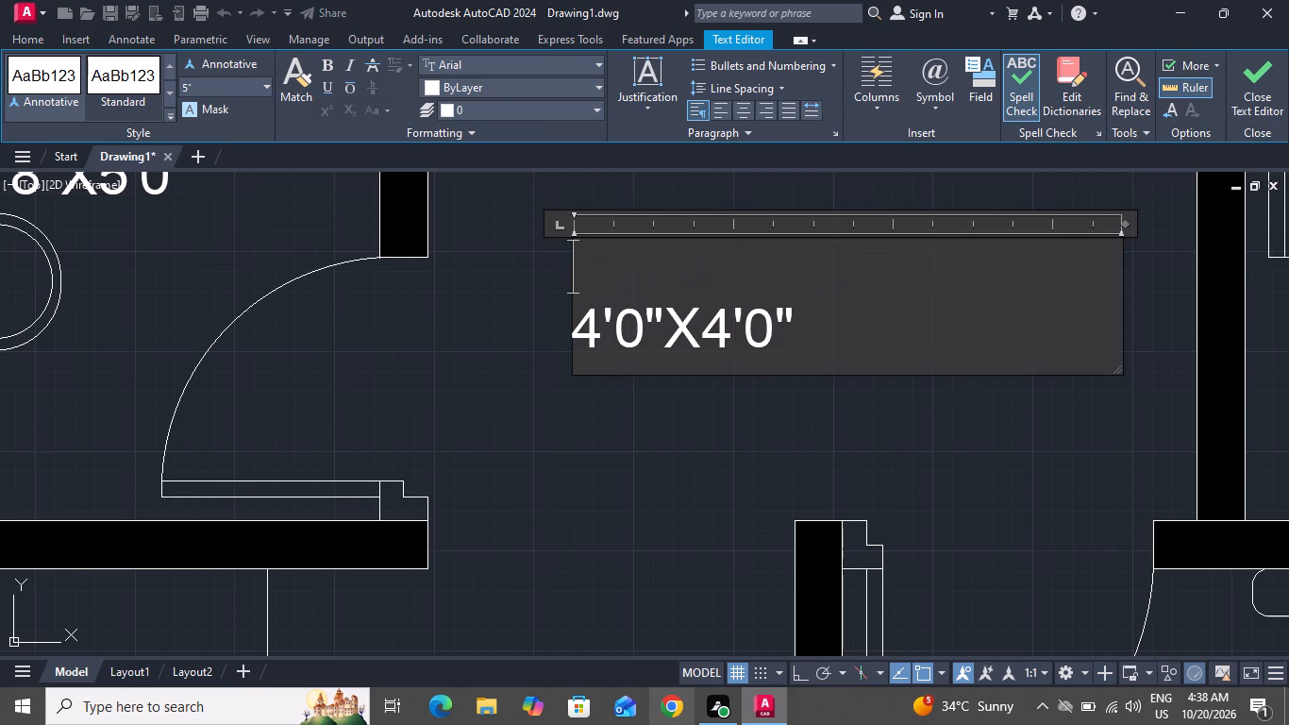
type("PASS")
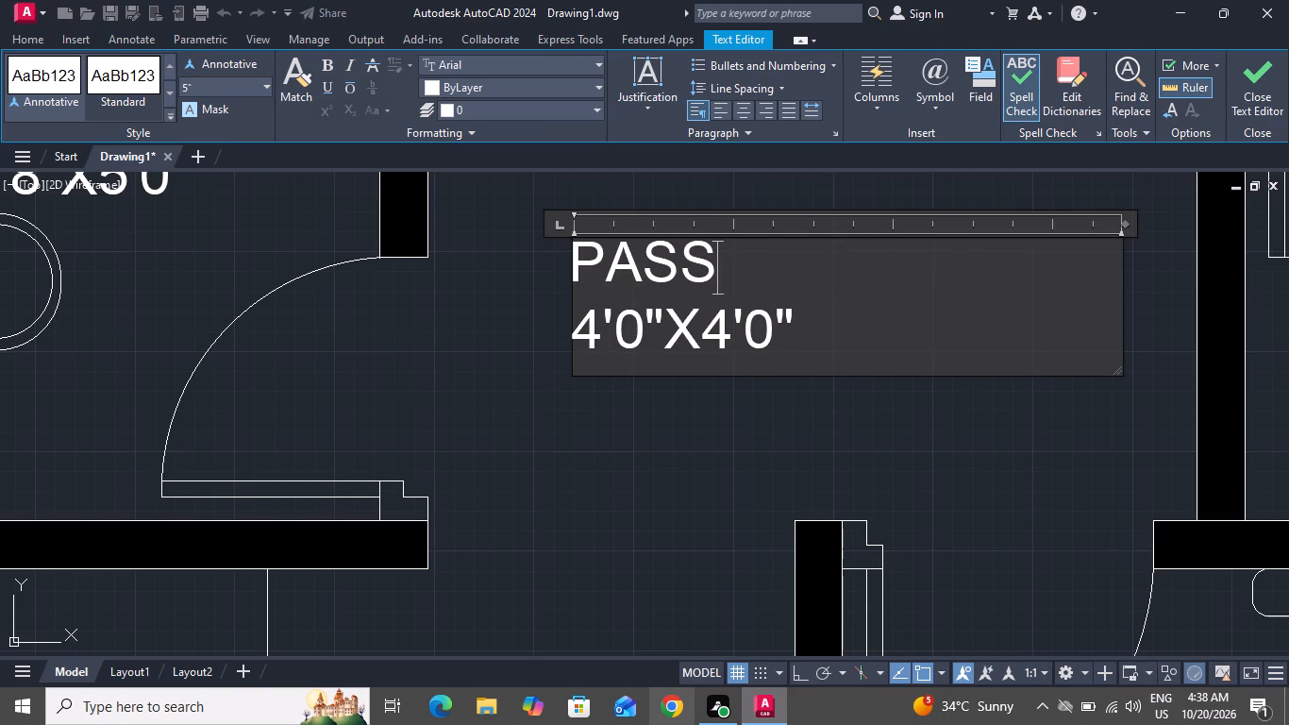
key("a")
type("GE")
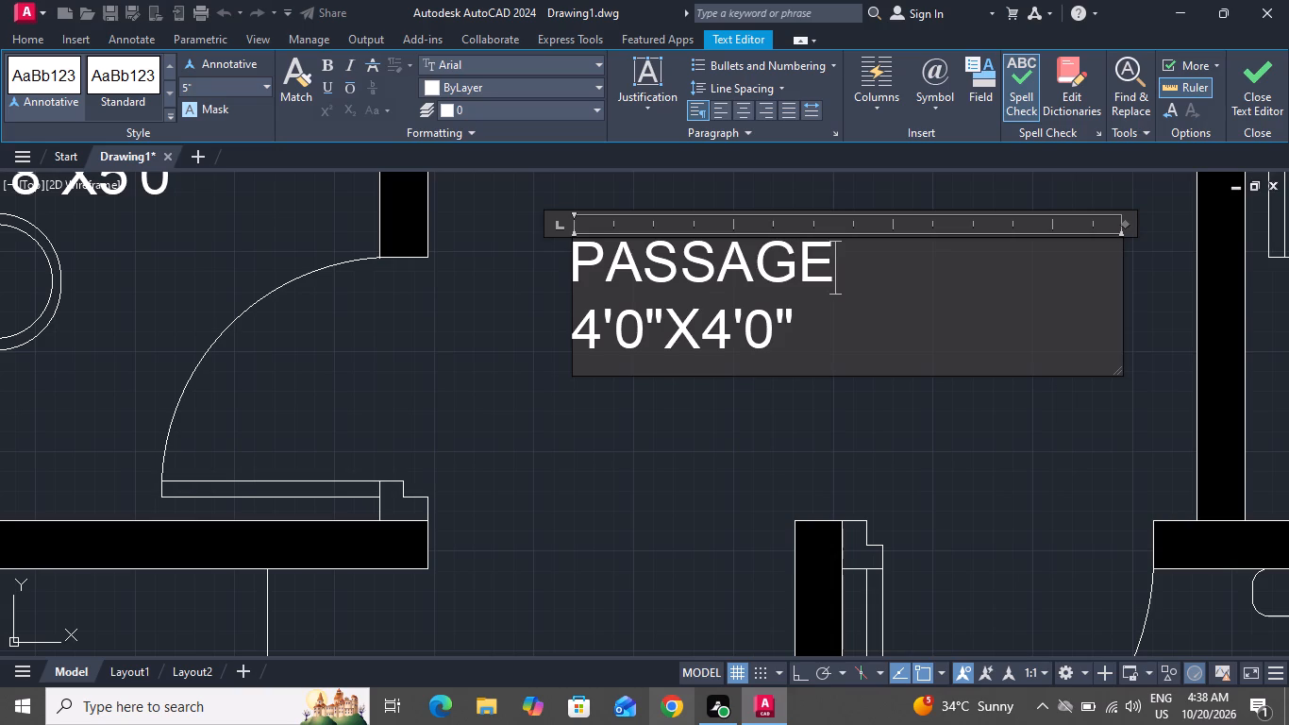
Delete the 4'0"X4'0" dimensions from the PASSAGE label, leaving only the name.
left_click(851, 327)
key("BackSpace")
key("BackSpace")
key("BackSpace")
key("BackSpace")
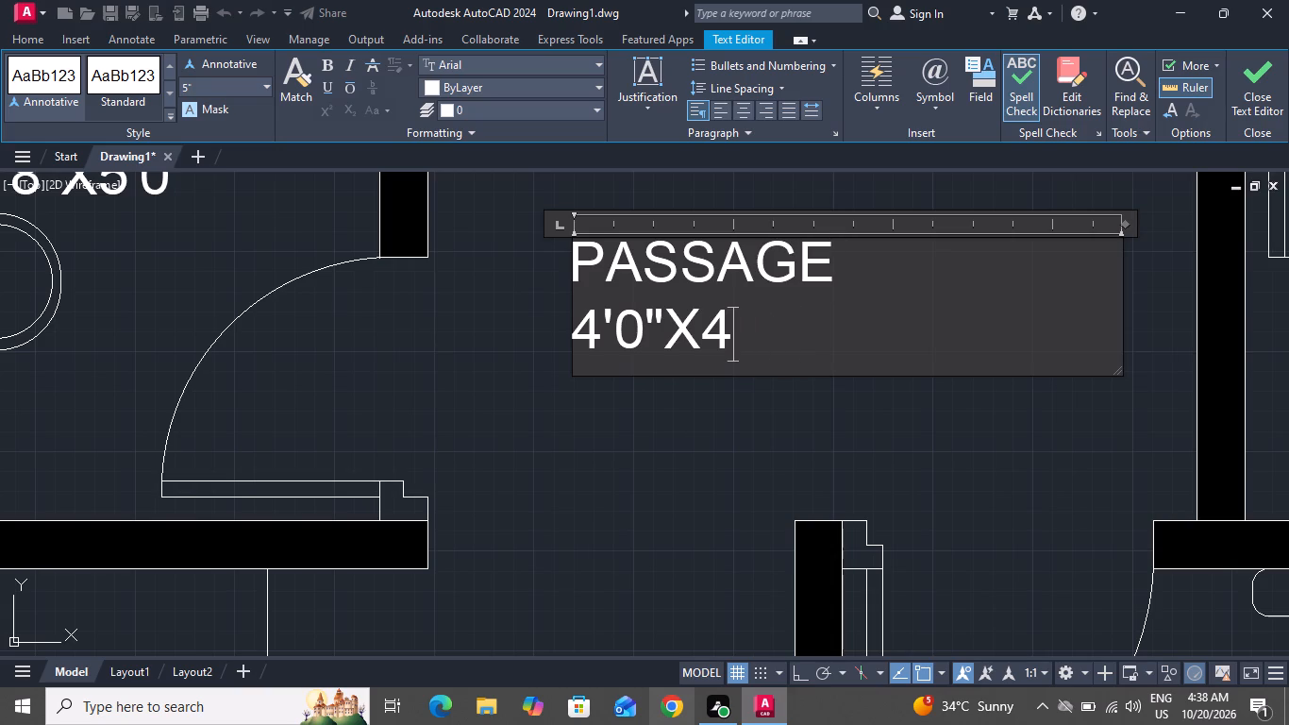
key("BackSpace")
key("BackSpace")
key("BackSpace")
key("BackSpace")
key("BackSpace")
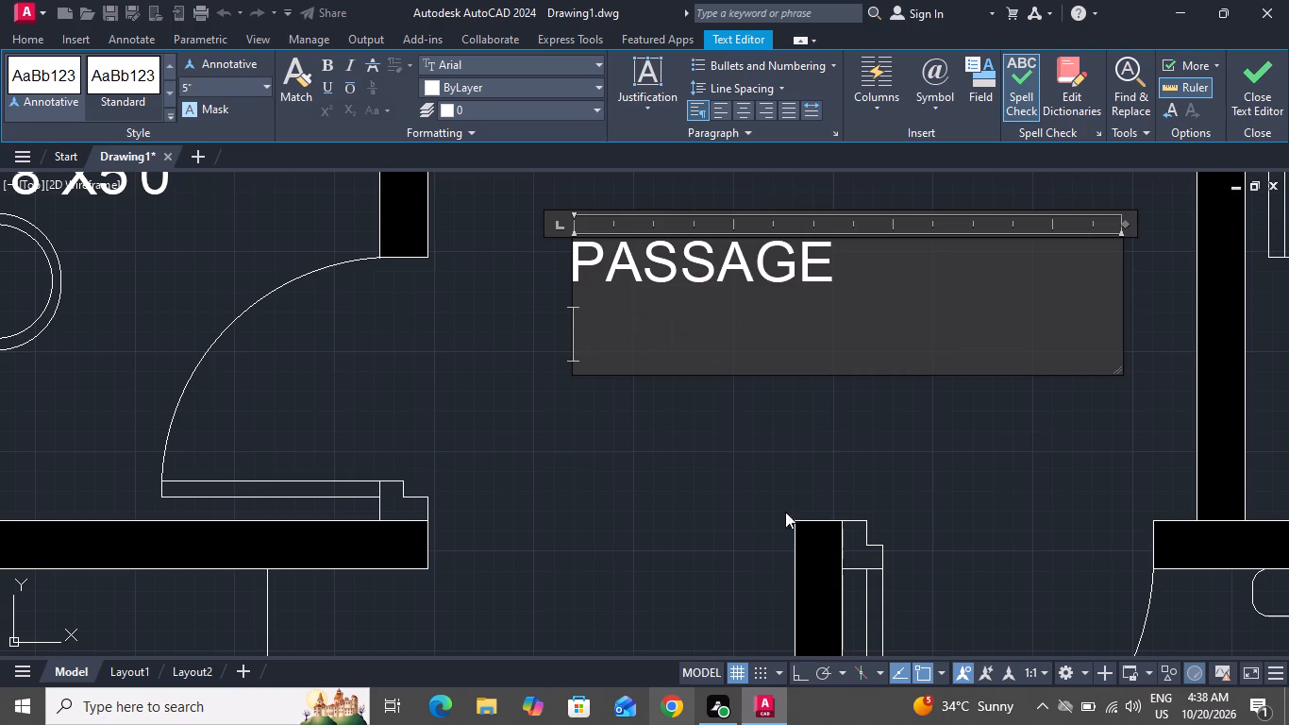
left_click(696, 514)
Move the PASSAGE label slightly right and down to centre it in the passage.
scroll(701, 534, "down", 2)
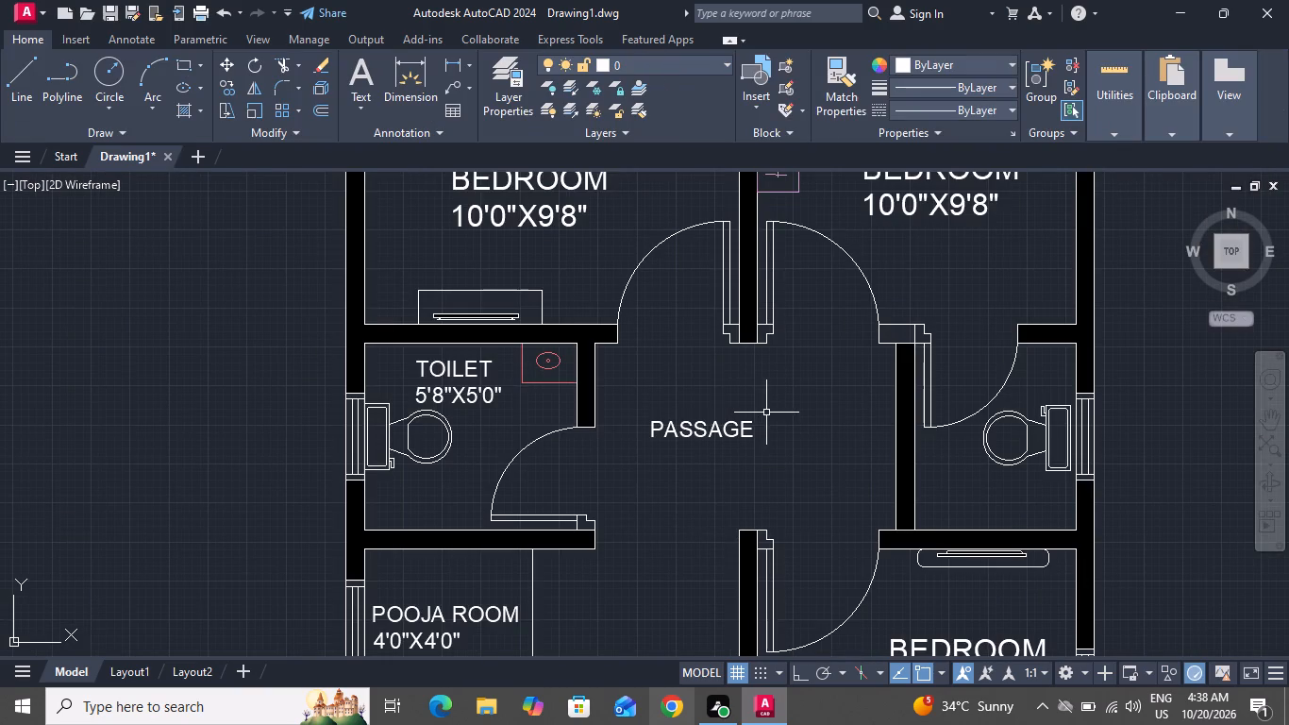
left_click(706, 429)
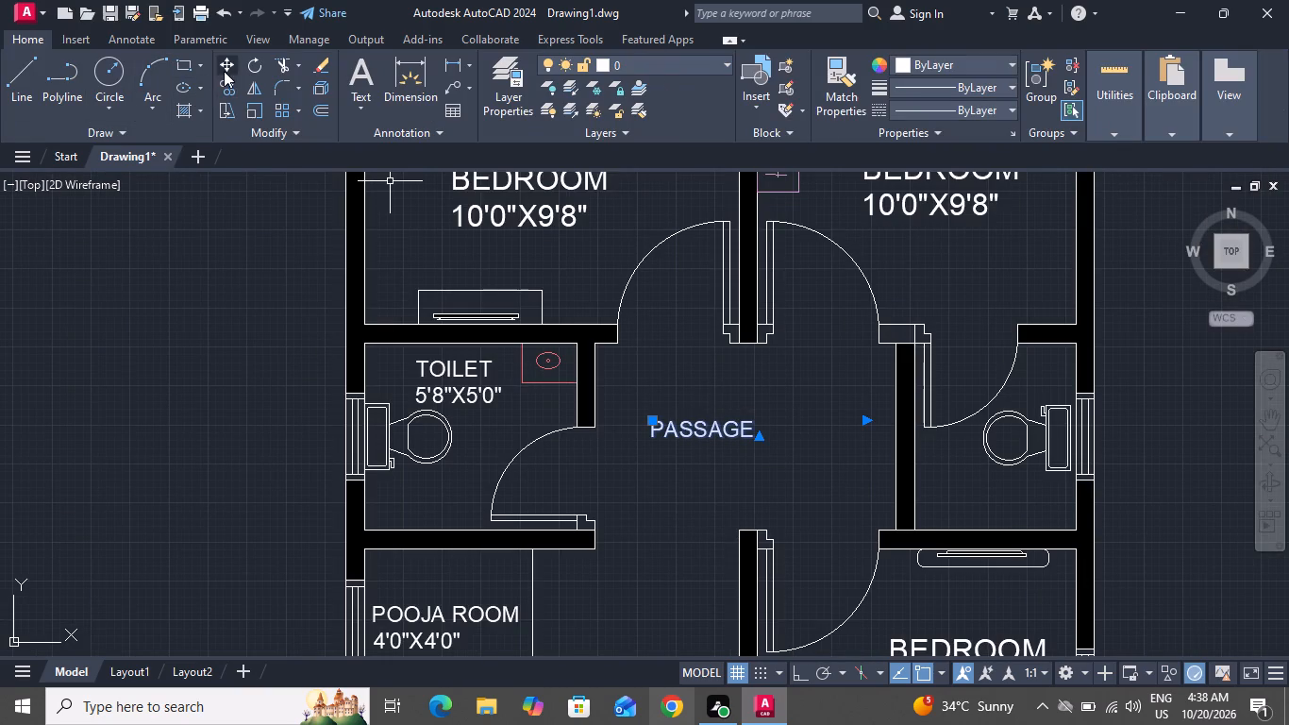
left_click(224, 71)
left_click(669, 418)
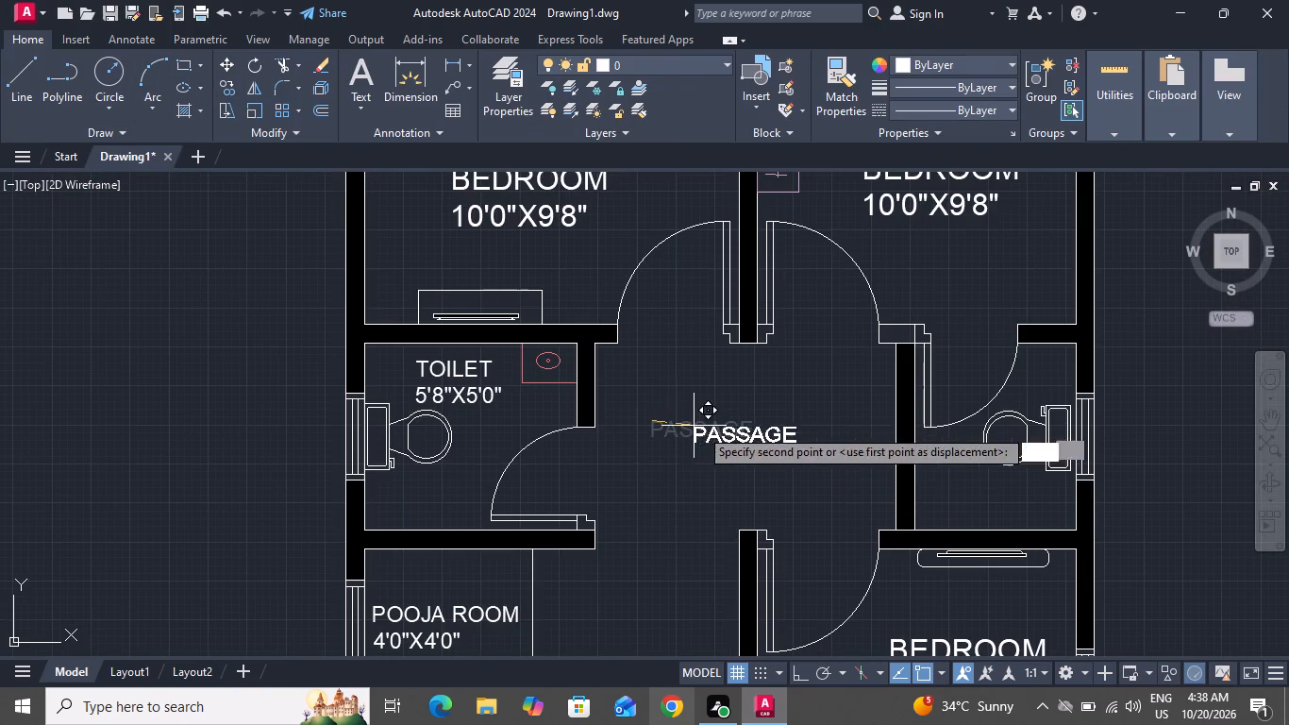
left_click(702, 431)
Copy the TOILET 5'8"X5'0" label into the toilet across the passage, about 13'-8" right and 2'-10" down, below the WC.
left_click(433, 385)
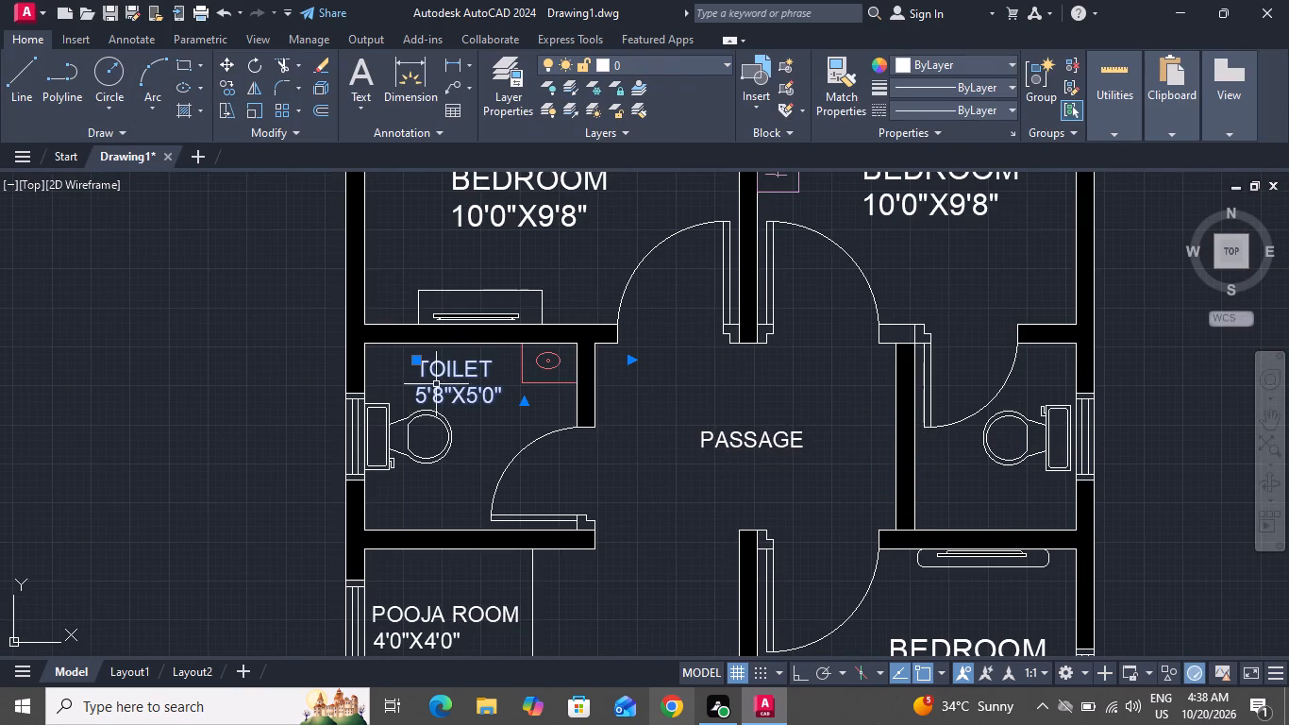
left_click(229, 91)
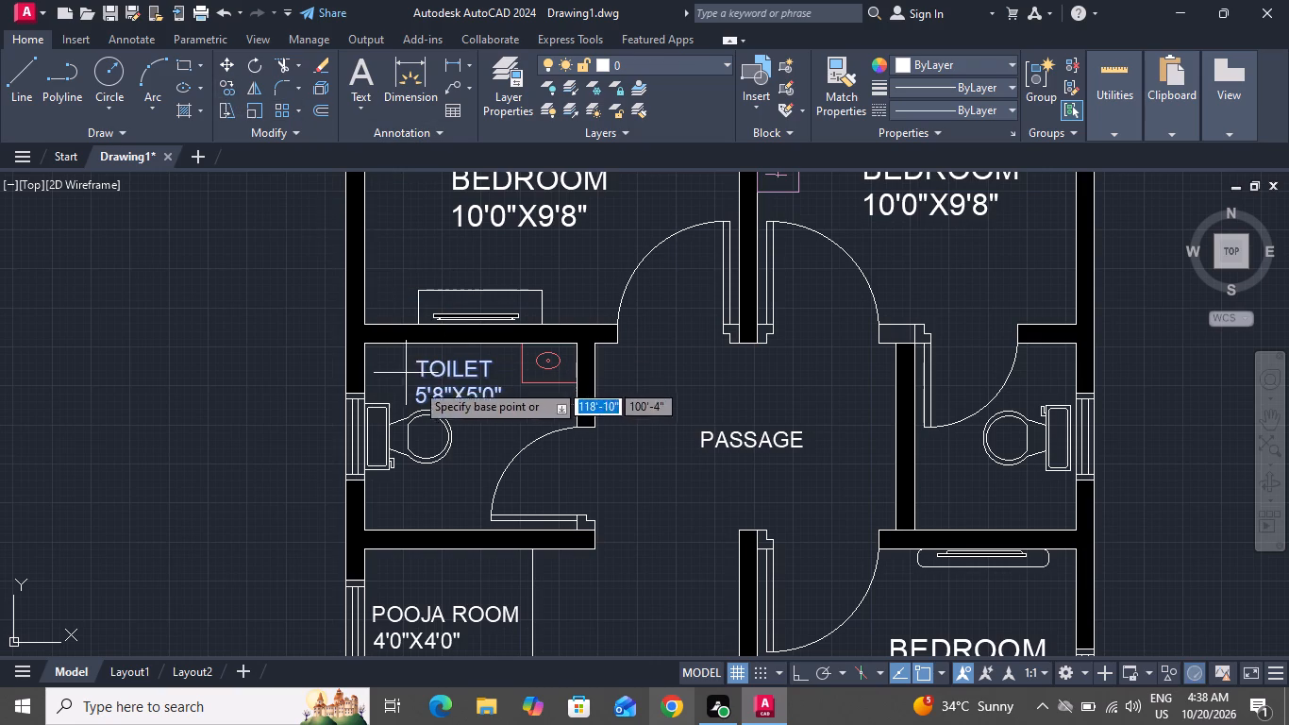
left_click(439, 394)
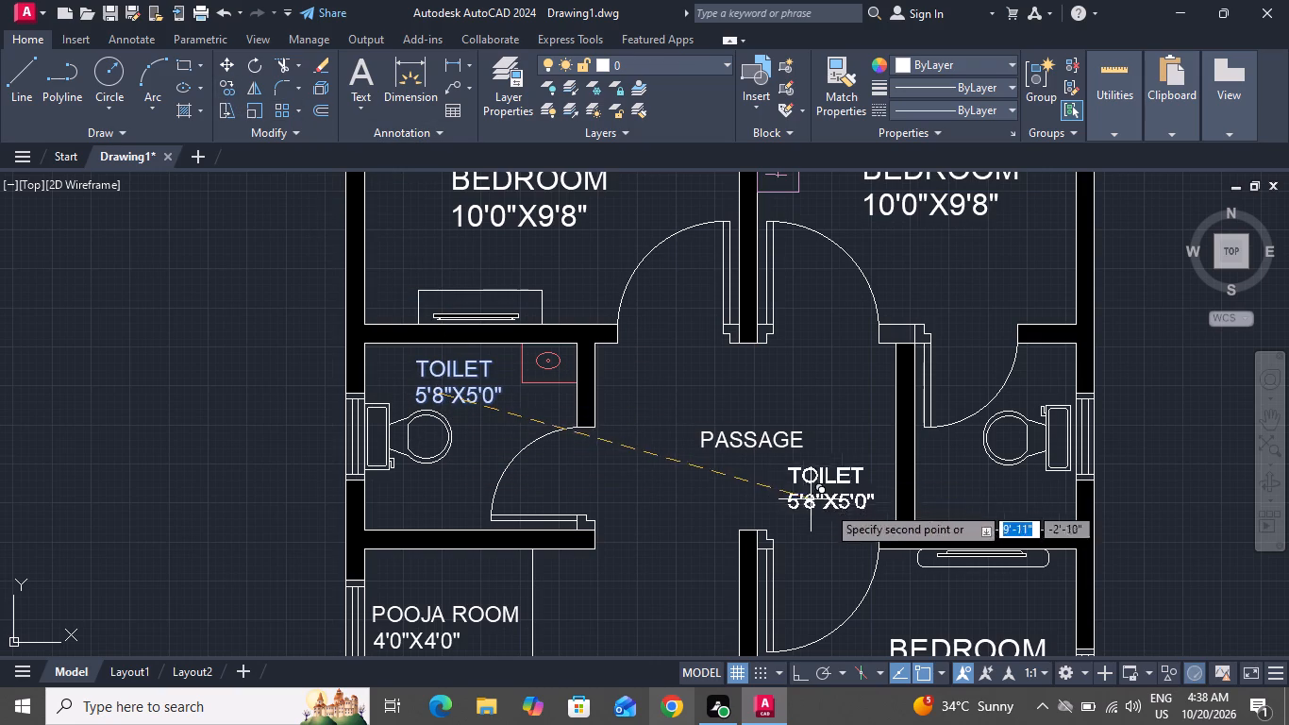
left_click(952, 500)
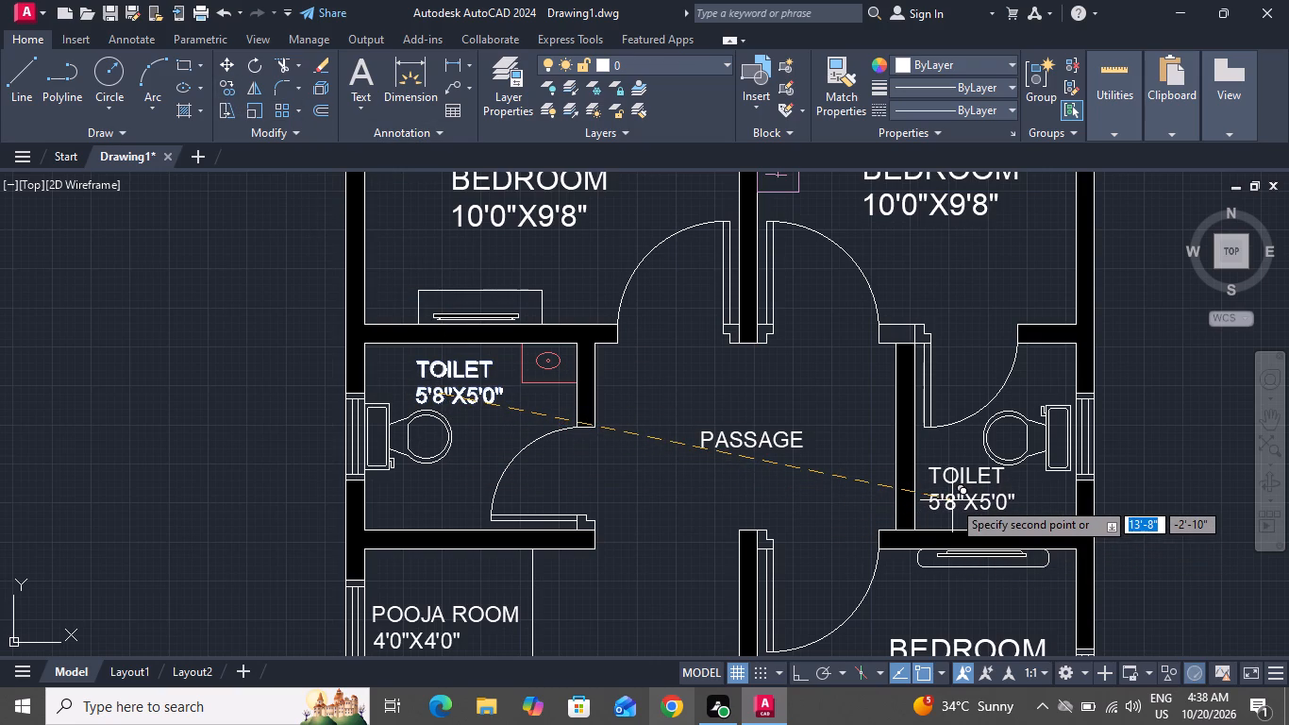
right_click(952, 500)
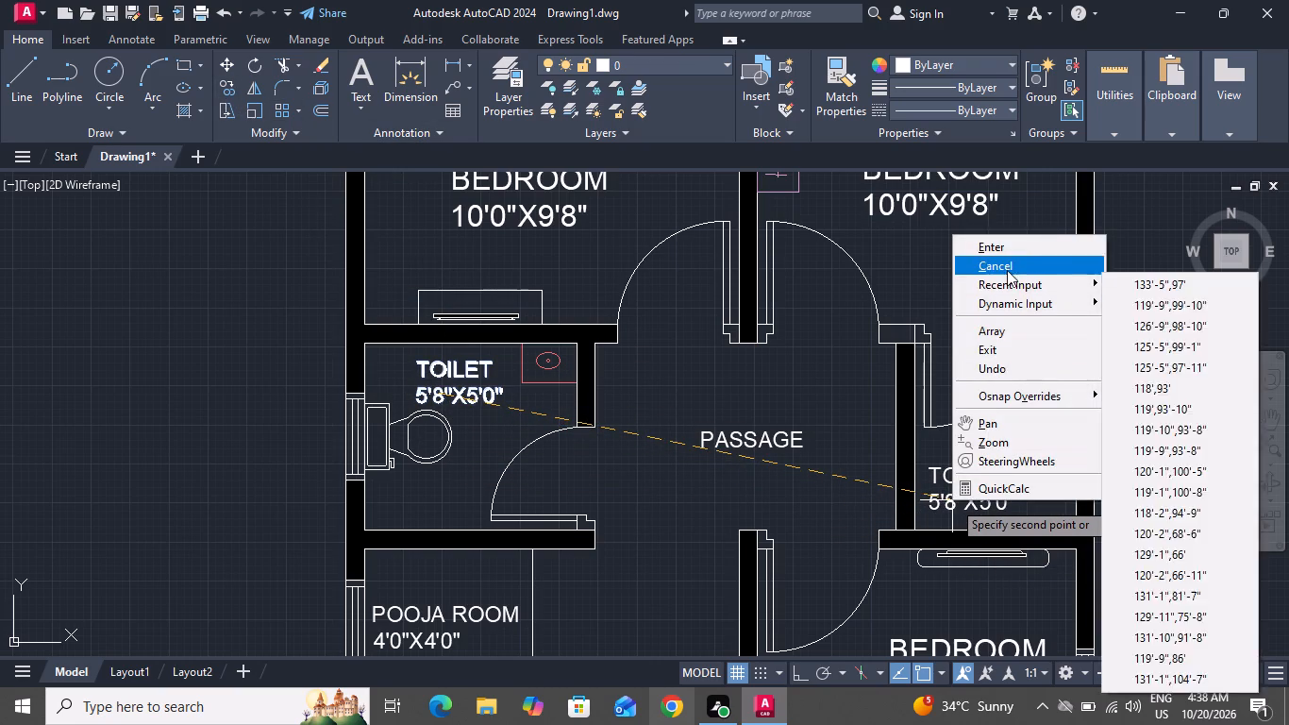
left_click(1007, 270)
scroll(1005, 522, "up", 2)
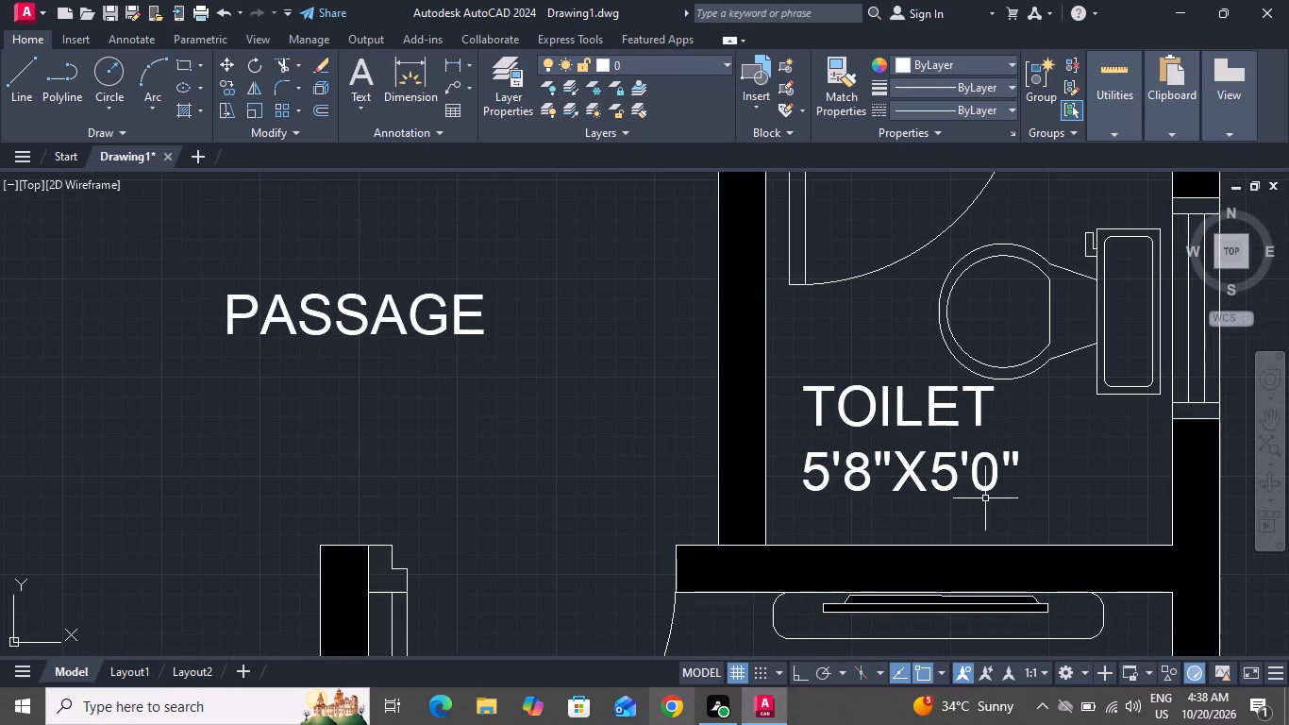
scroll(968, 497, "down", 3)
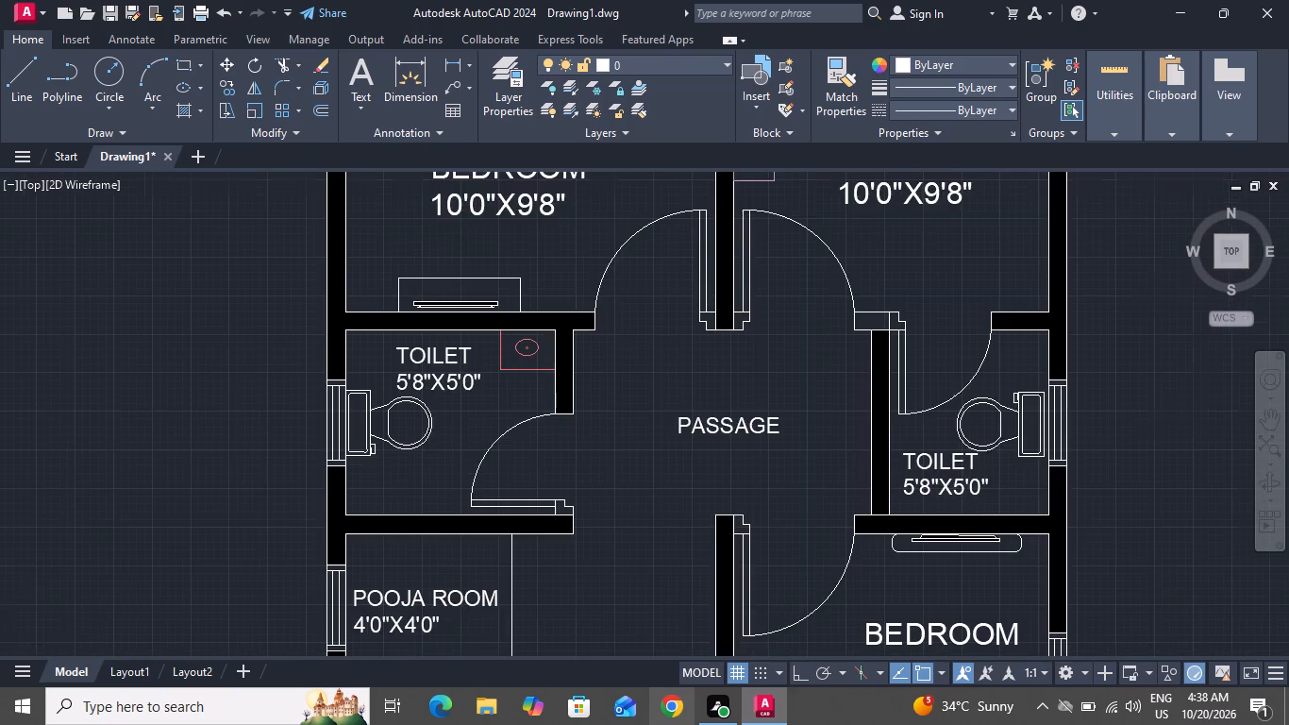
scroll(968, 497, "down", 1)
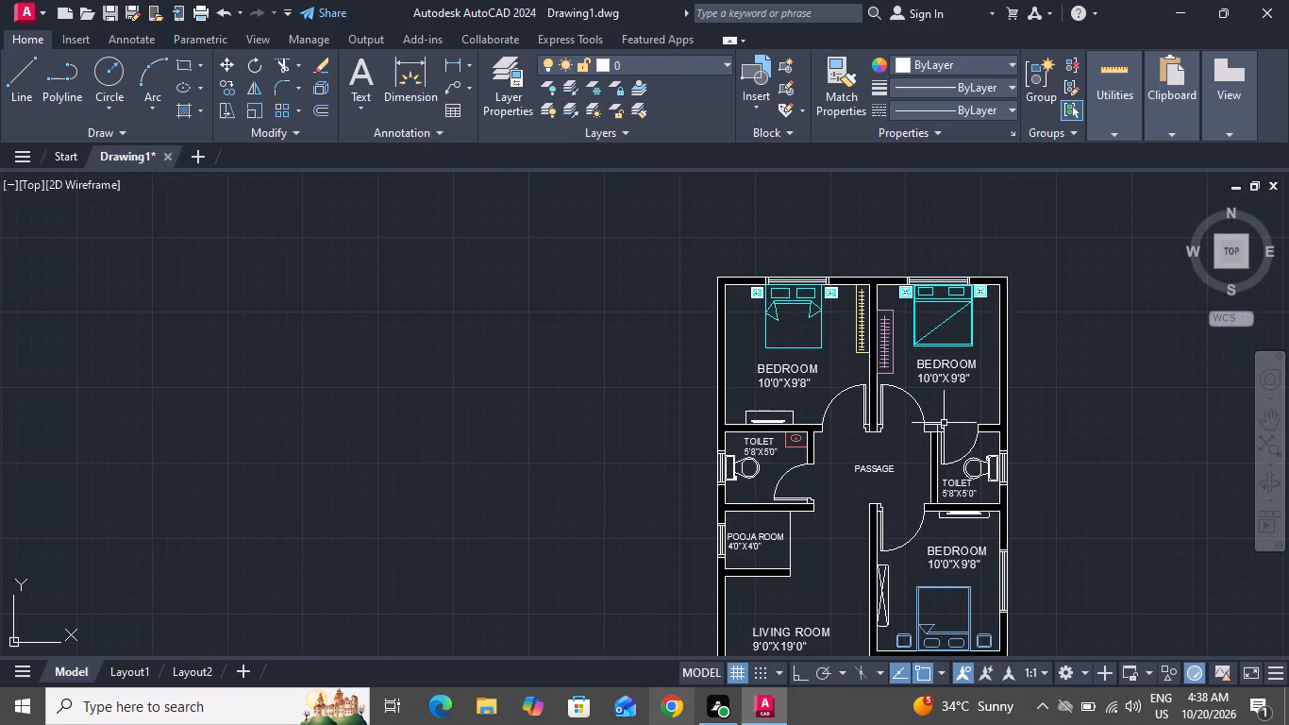
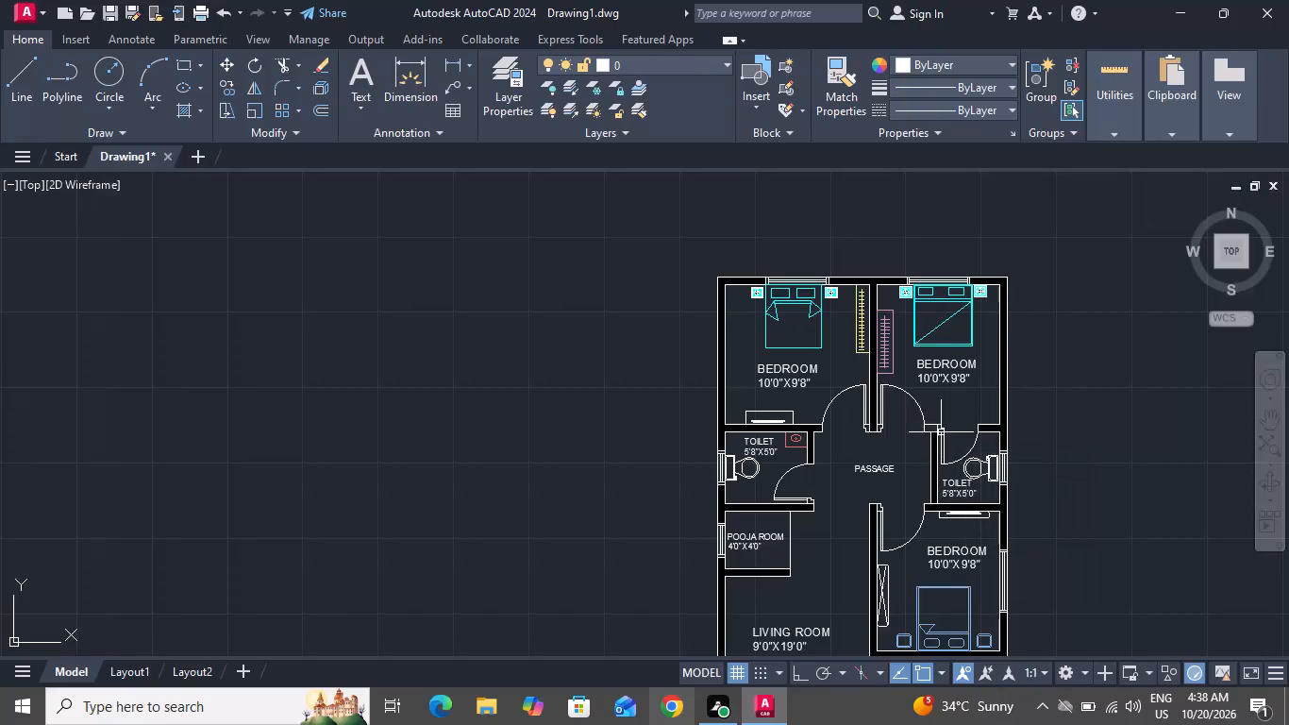
Add a vertical linear dimension along the full left outer wall, placed about 1'-3" outside the plan.
scroll(940, 434, "down", 1)
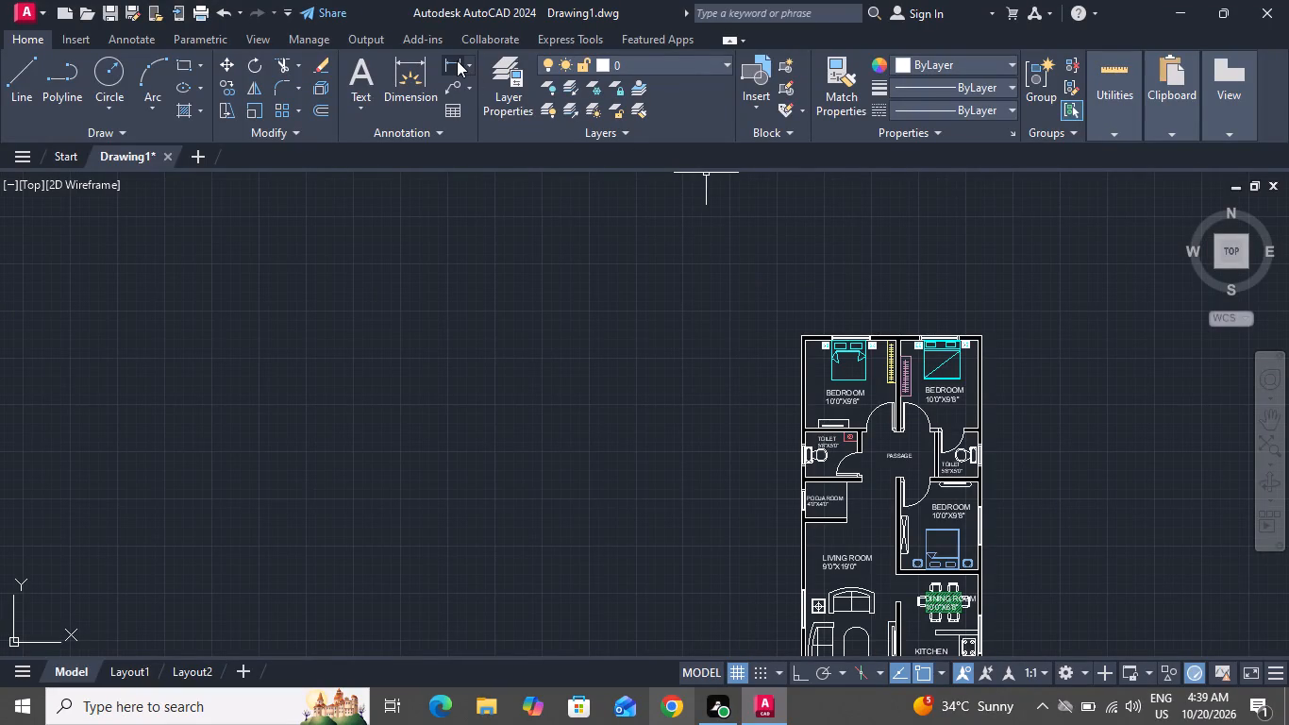
left_click(457, 60)
scroll(782, 332, "up", 3)
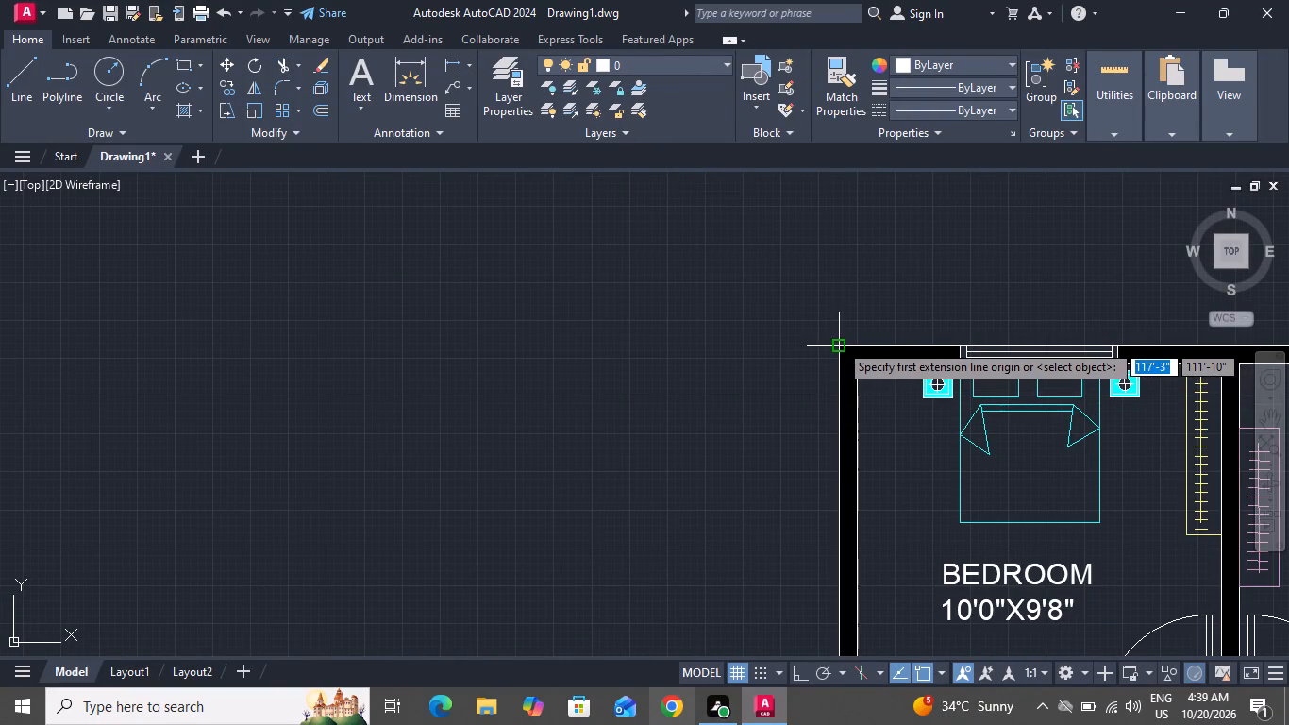
left_click(839, 346)
scroll(736, 447, "down", 2)
scroll(781, 341, "down", 2)
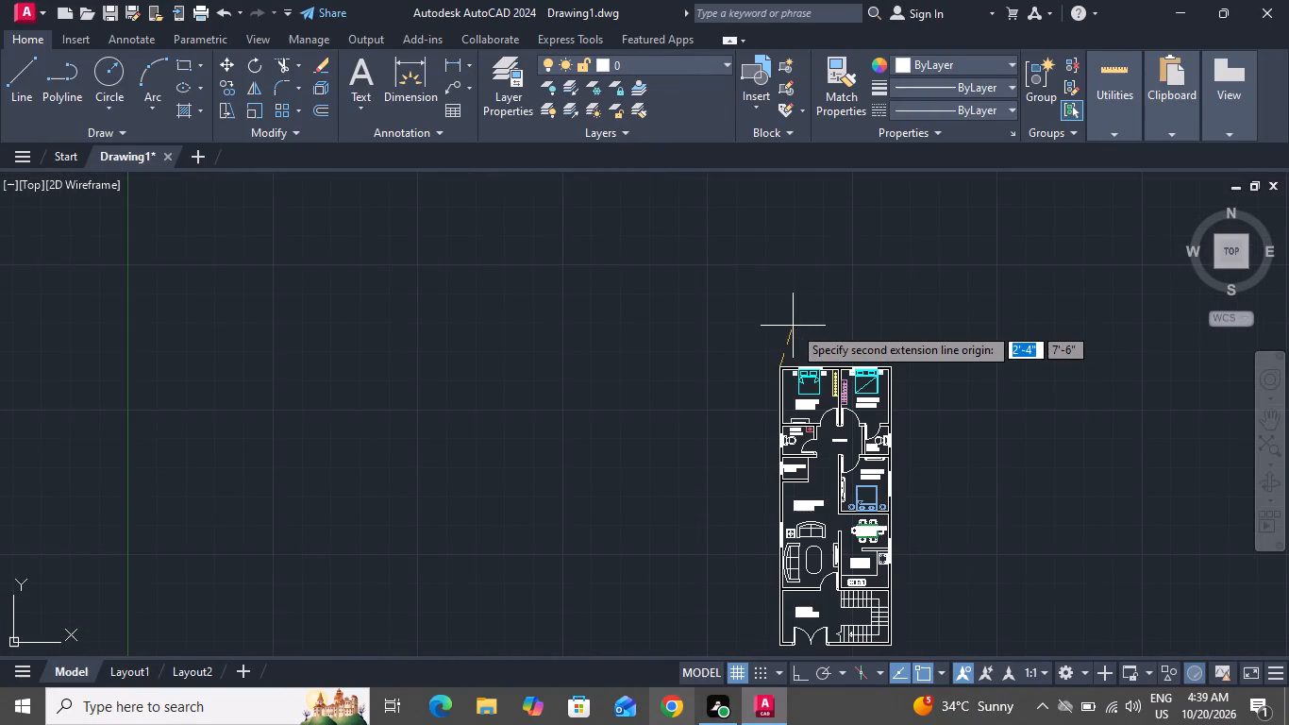
scroll(814, 390, "down", 1)
scroll(806, 569, "up", 3)
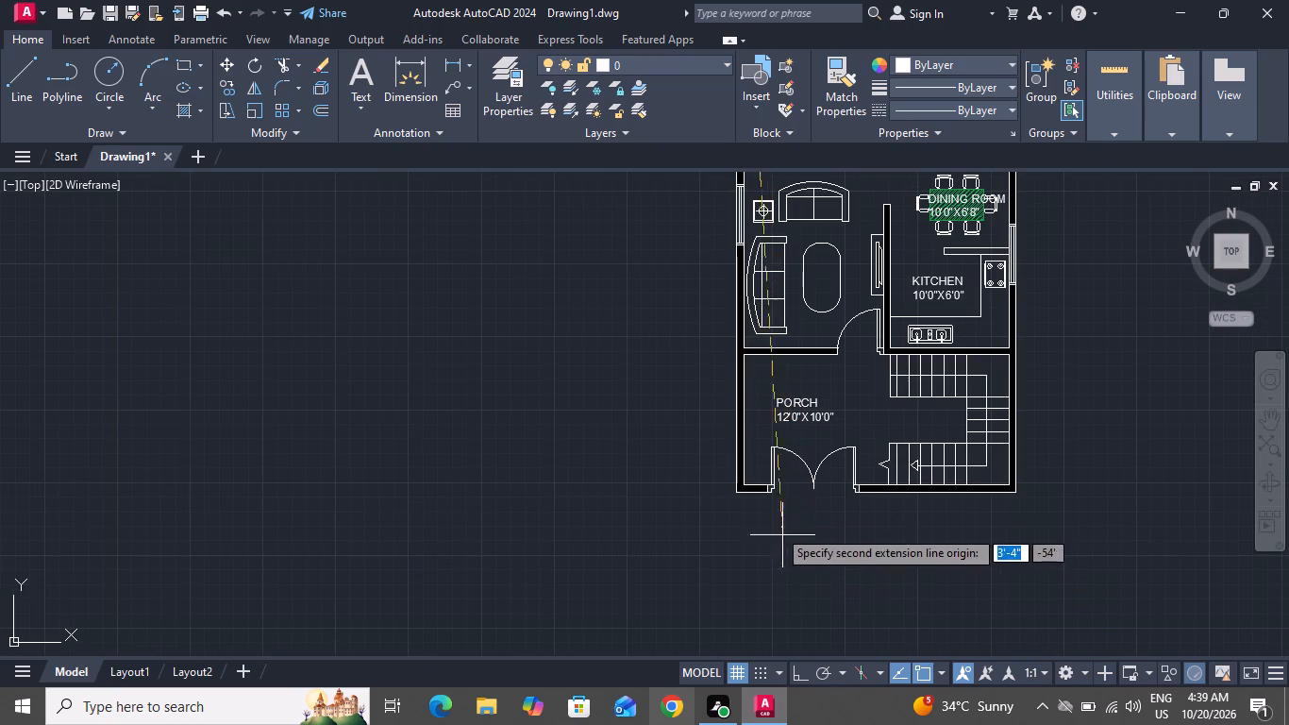
scroll(737, 494, "up", 4)
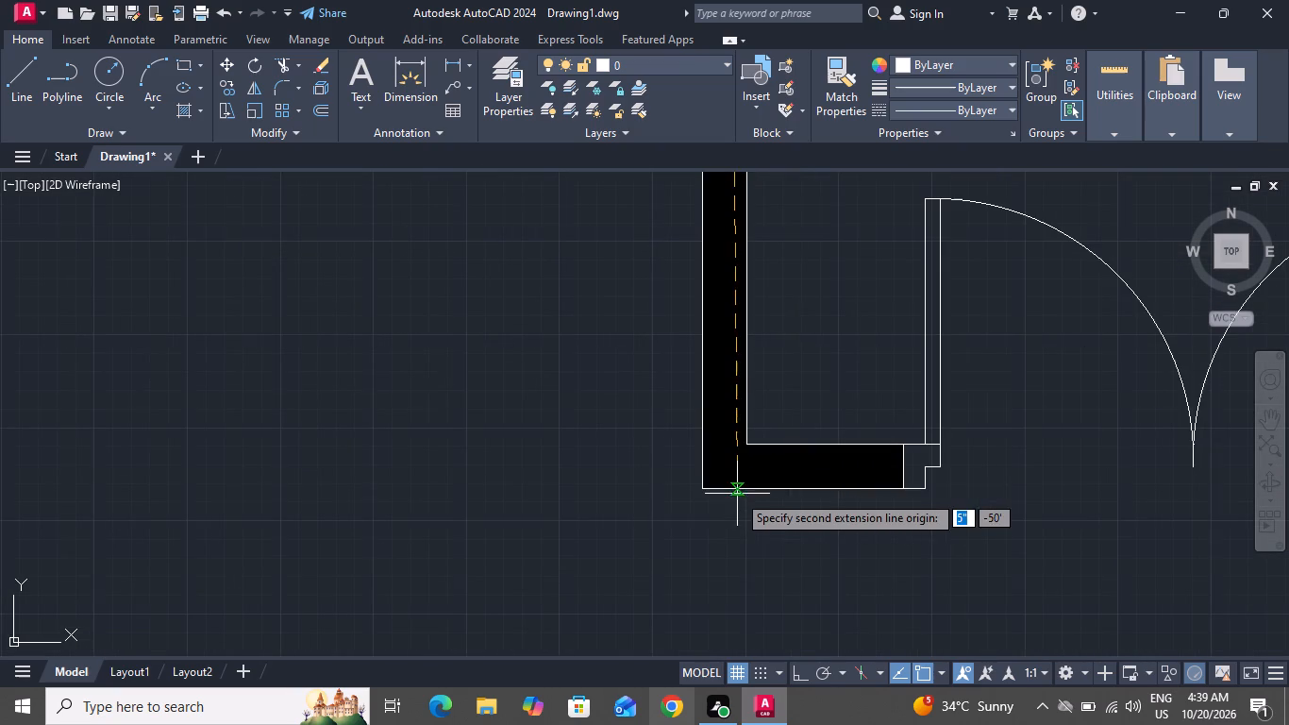
left_click(702, 484)
scroll(701, 504, "up", 1)
scroll(699, 506, "down", 1)
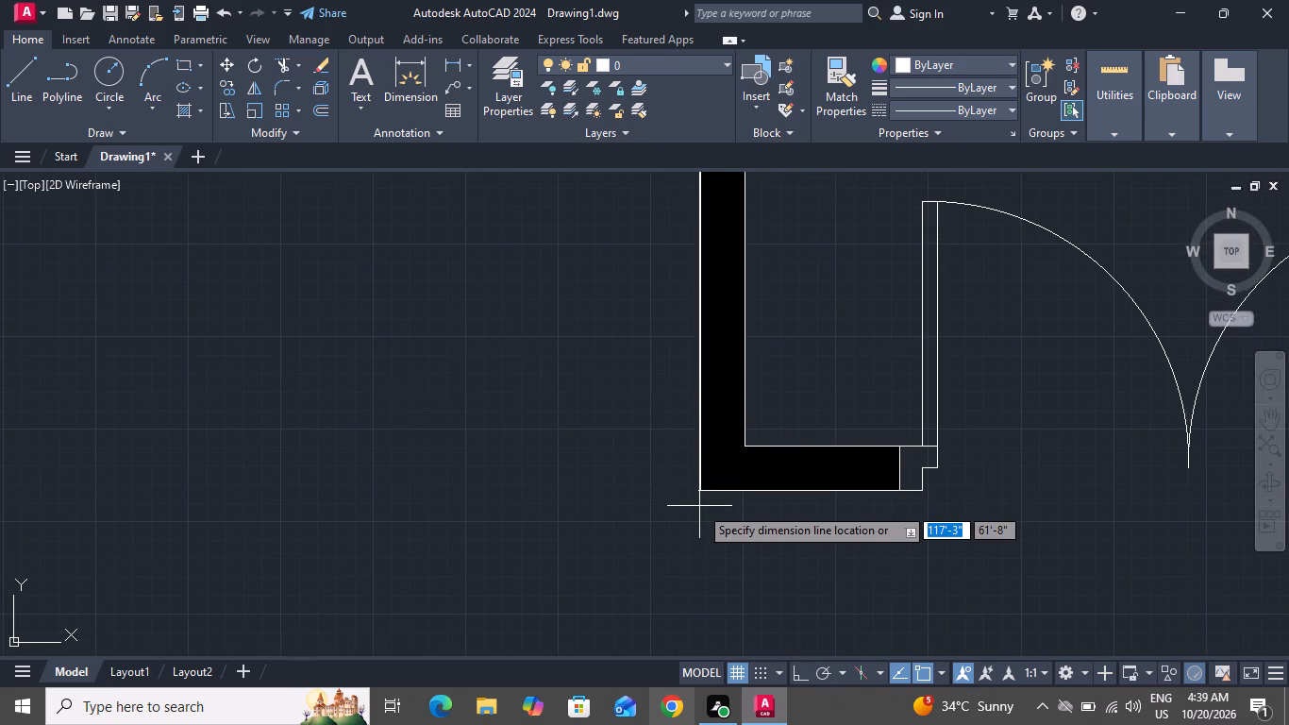
scroll(692, 503, "down", 4)
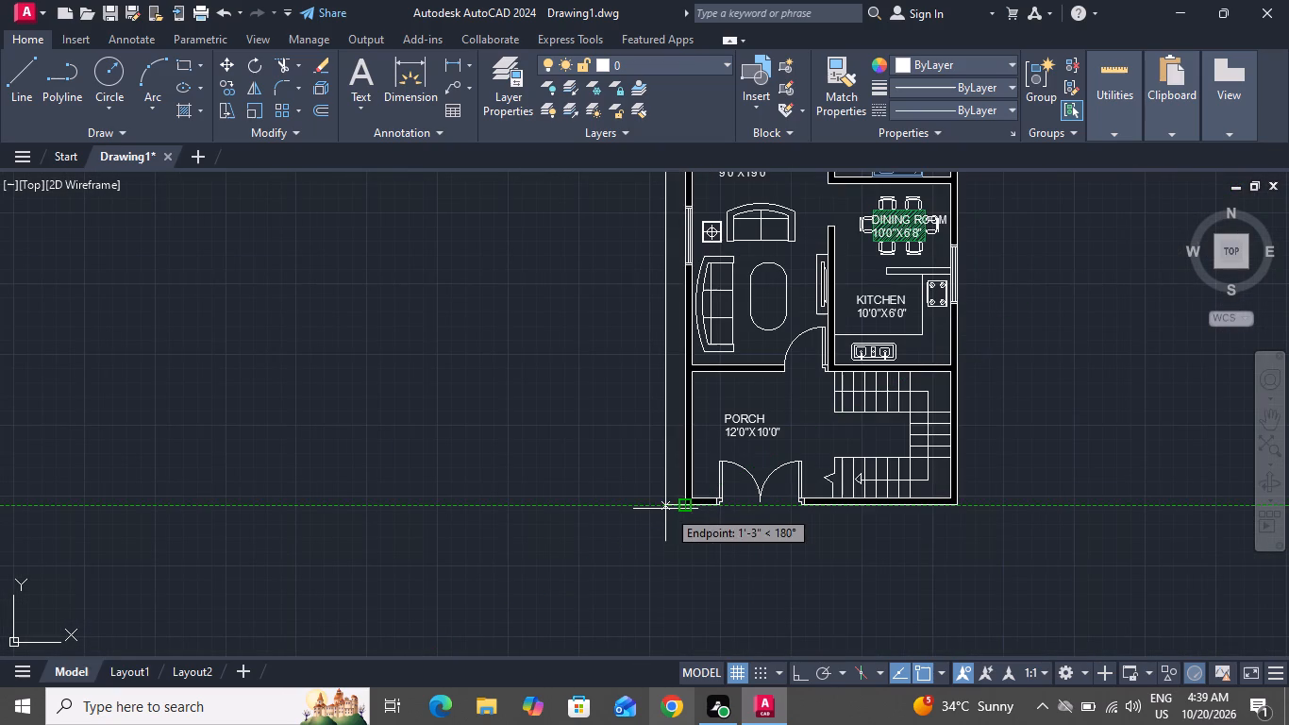
left_click(665, 509)
Modify the Standard dimension style, setting its text height to 0'-10.18".
scroll(750, 582, "up", 1)
scroll(763, 541, "down", 1)
scroll(763, 544, "up", 1)
scroll(769, 524, "down", 3)
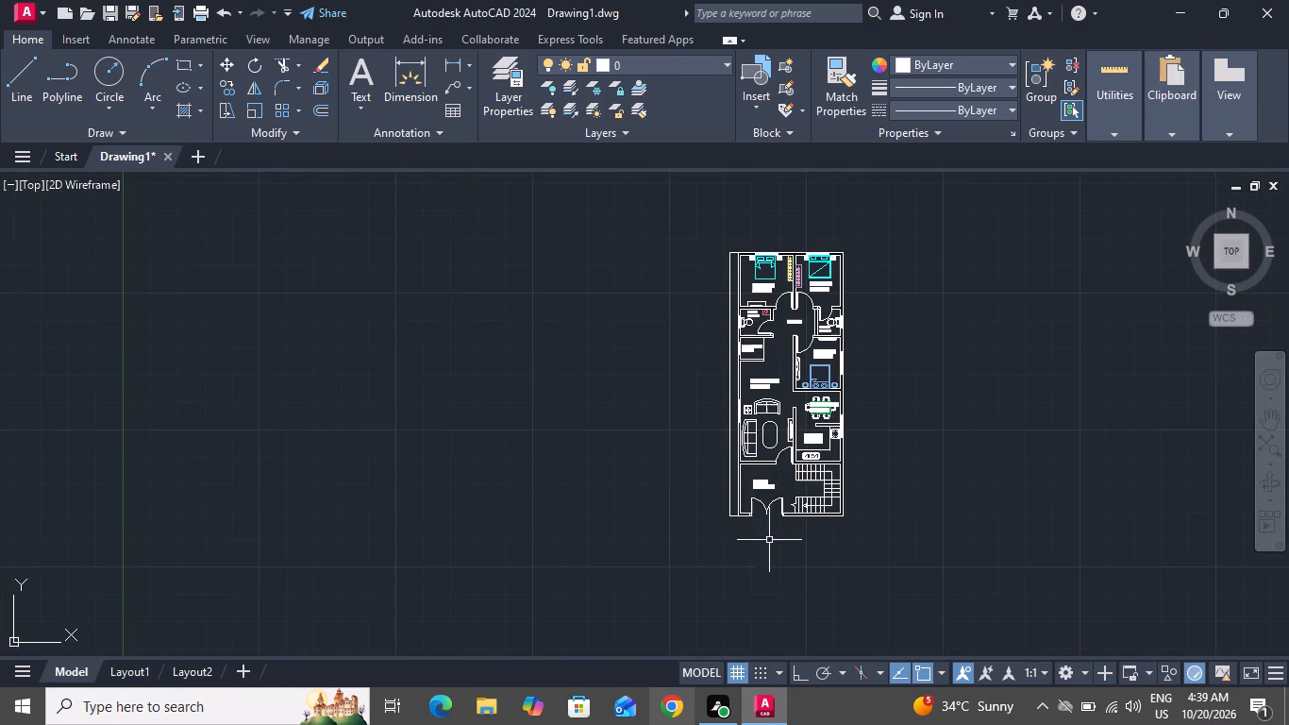
scroll(778, 354, "up", 2)
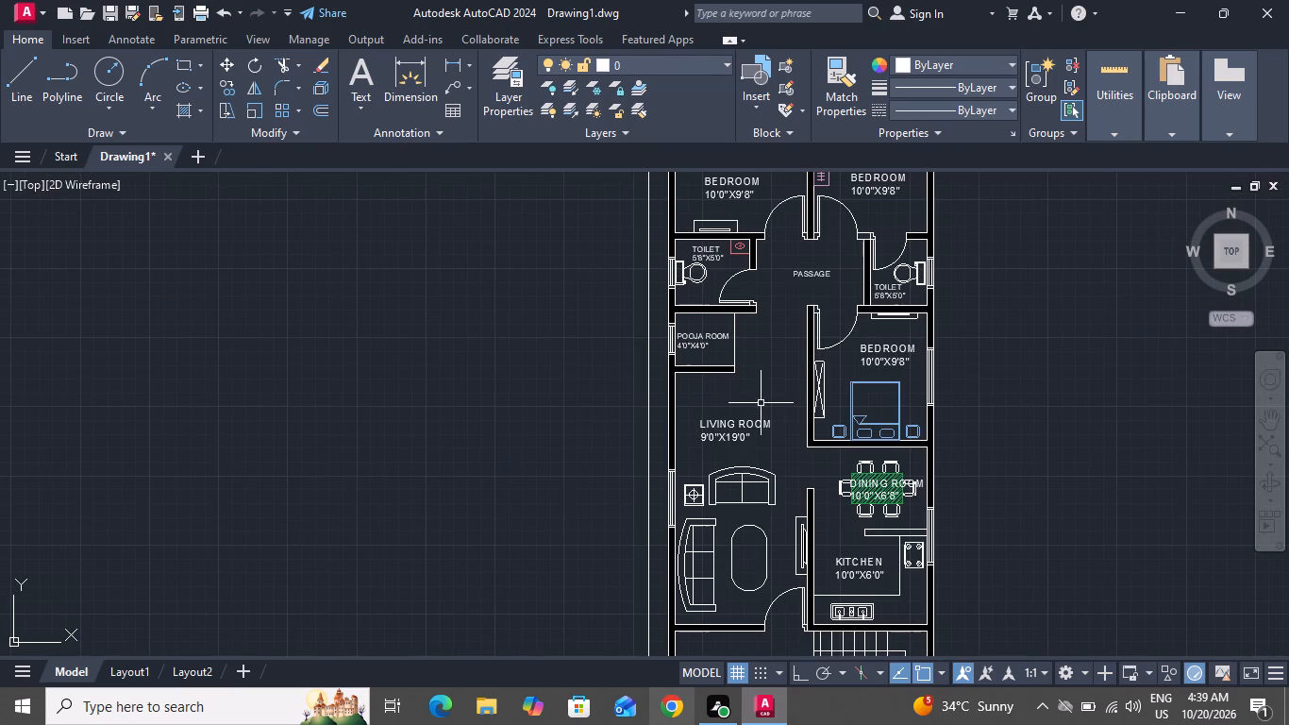
key("d")
key("space")
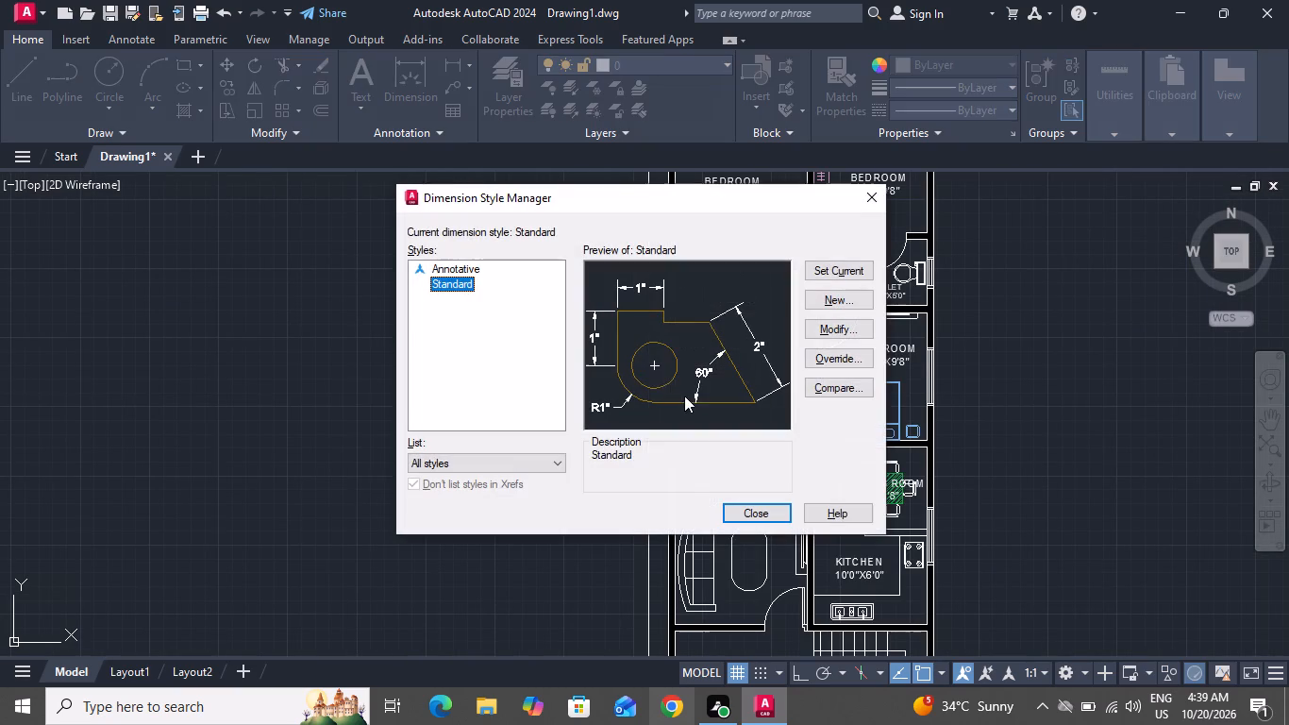
left_click(858, 333)
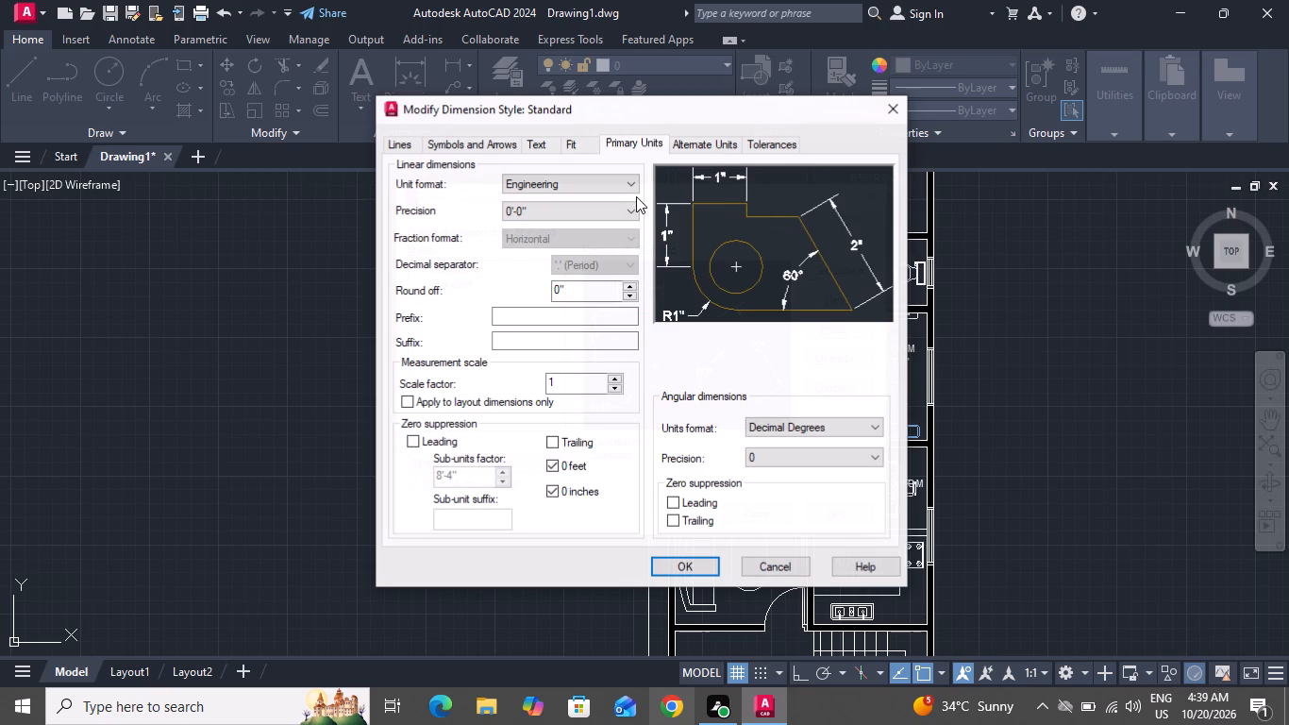
left_click(535, 148)
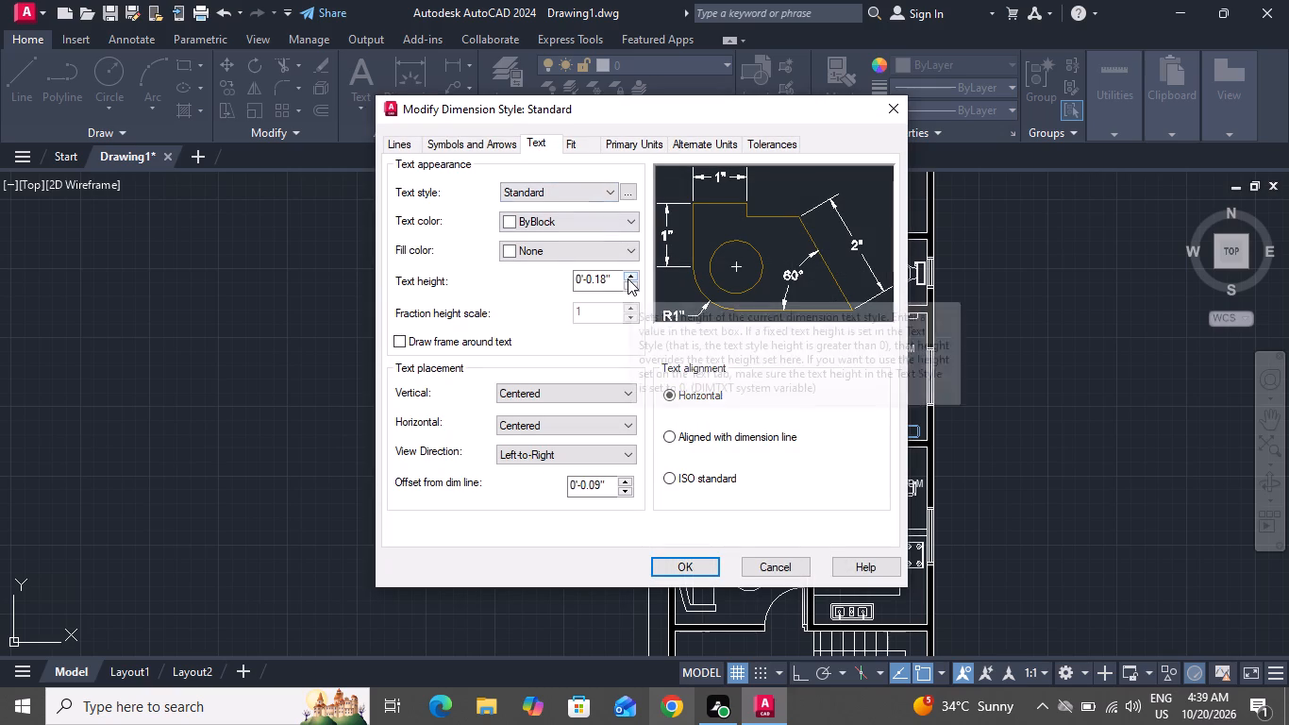
left_click(628, 278)
left_click(628, 278)
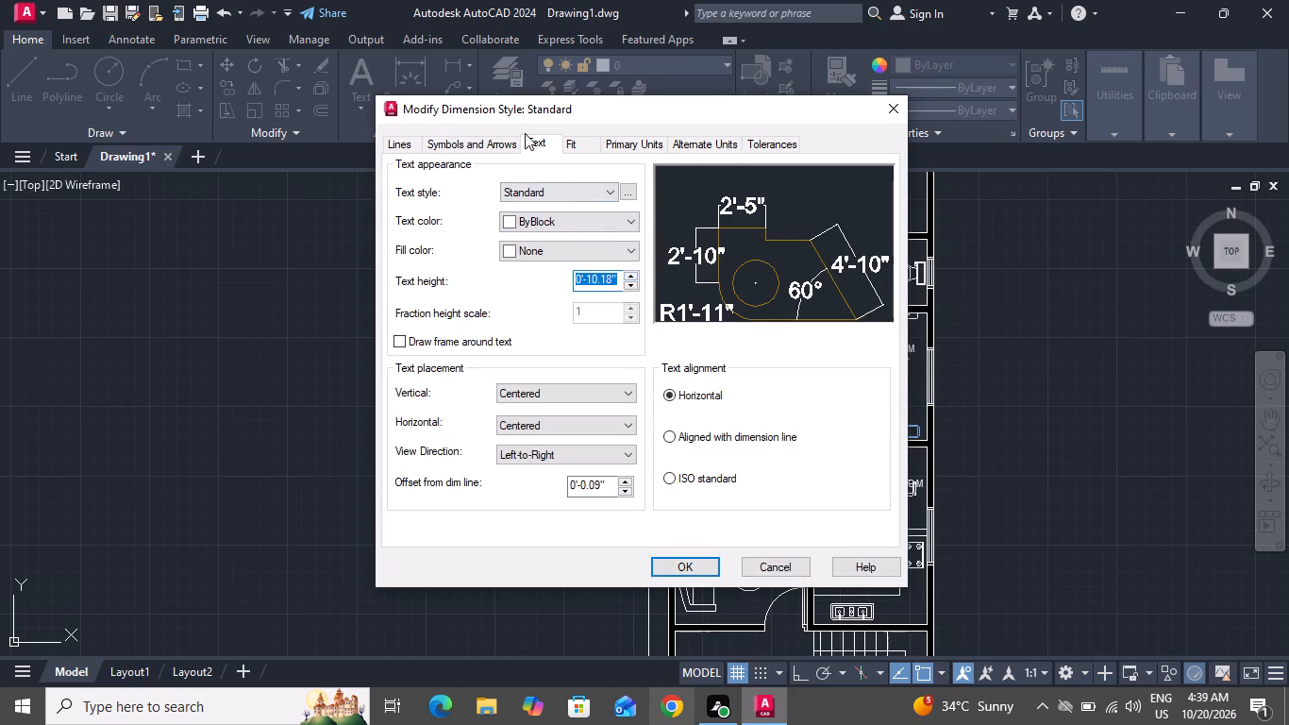
Set the Standard dimension style's arrow size to 0'-10.18" and make the style current.
left_click(494, 147)
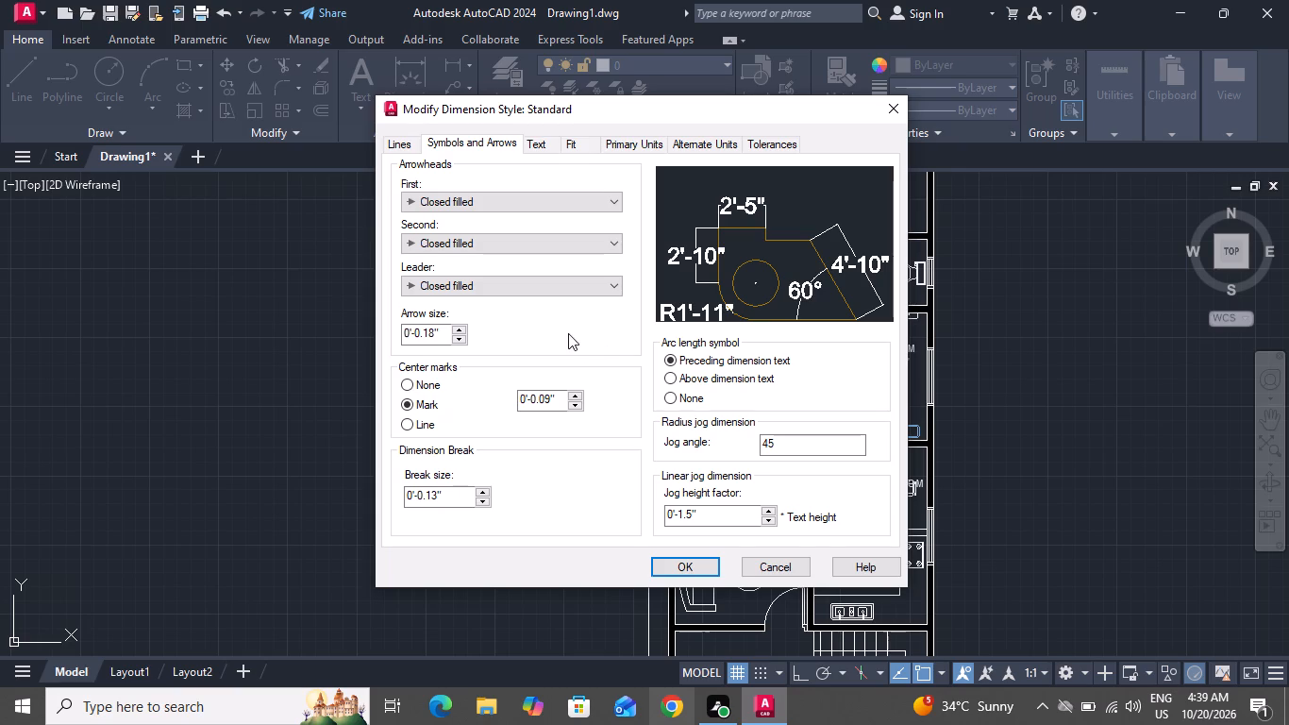
left_click(460, 333)
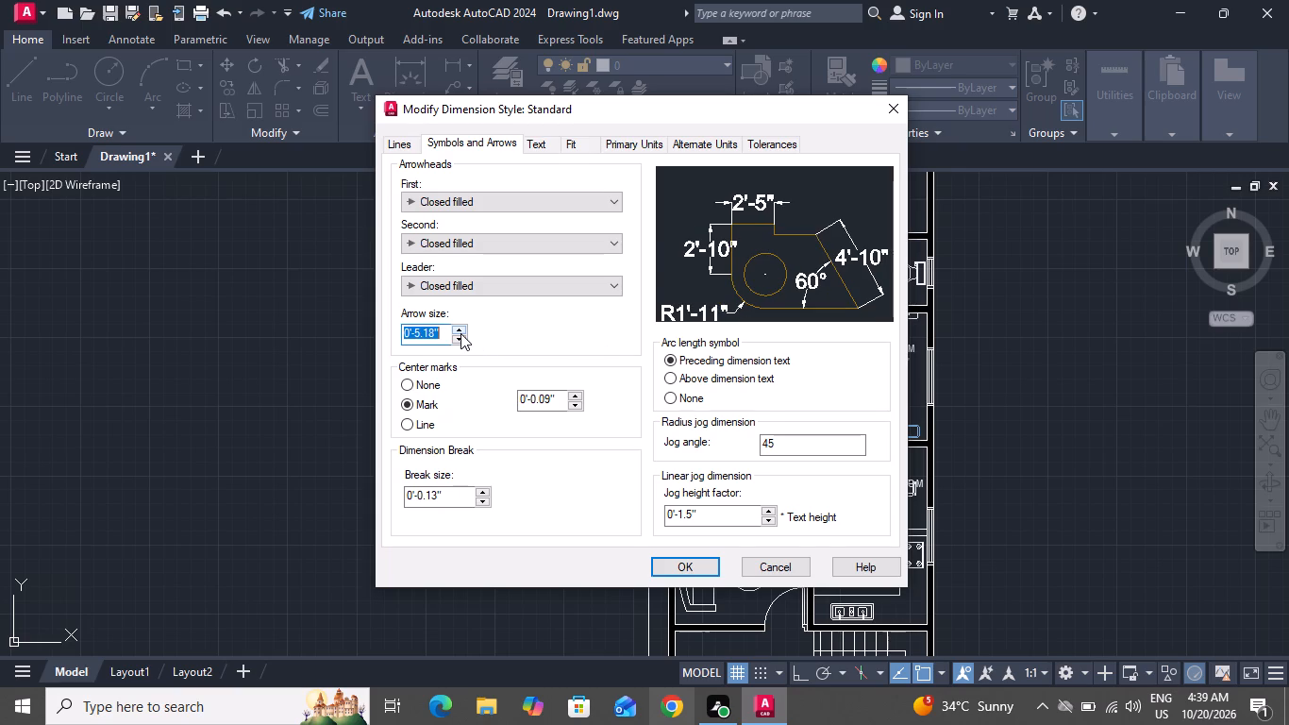
left_click(460, 333)
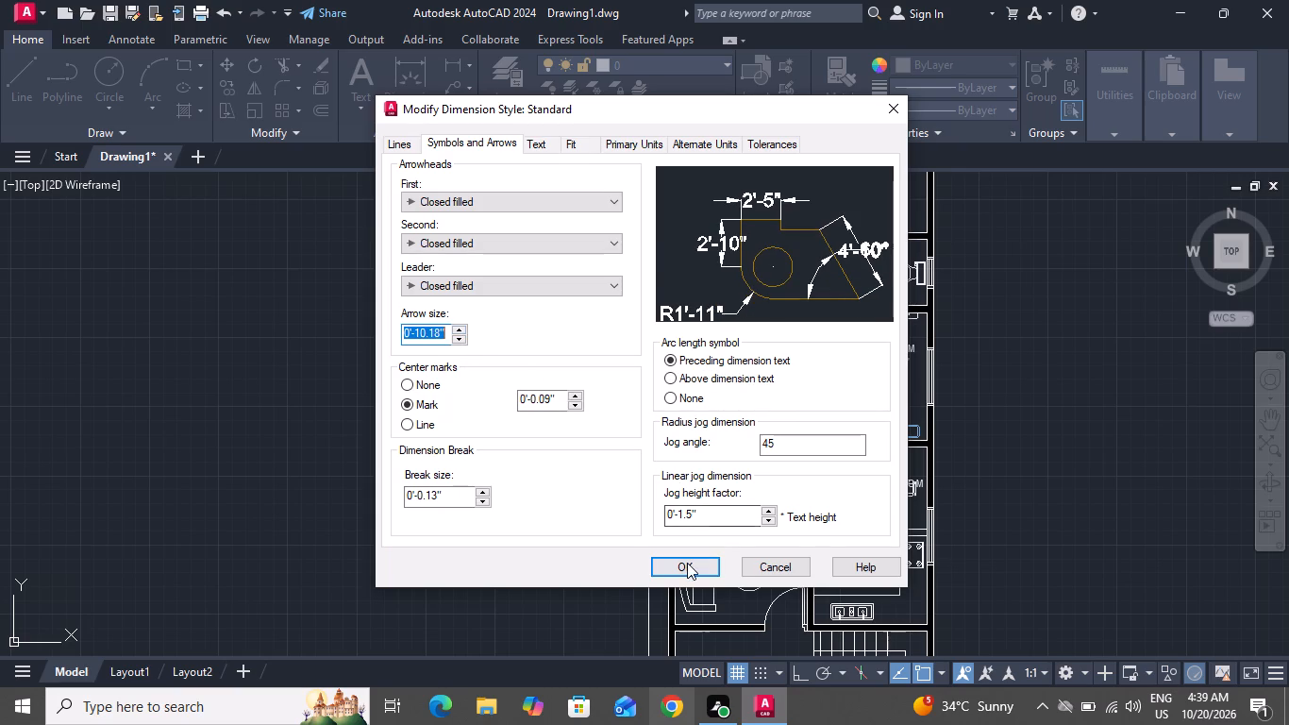
left_click(687, 563)
left_click(835, 263)
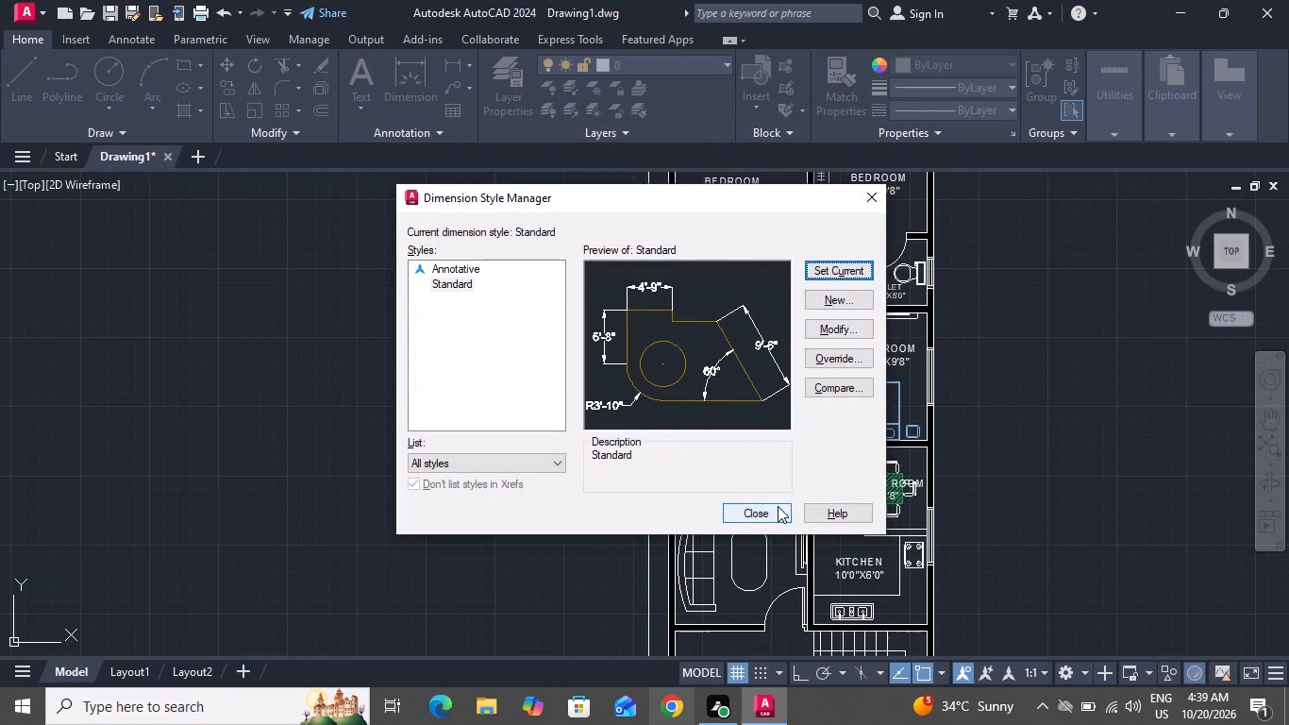
left_click(778, 506)
Add a horizontal linear dimension across the plan's full top outer wall, placed just above the bedrooms.
scroll(760, 510, "down", 1)
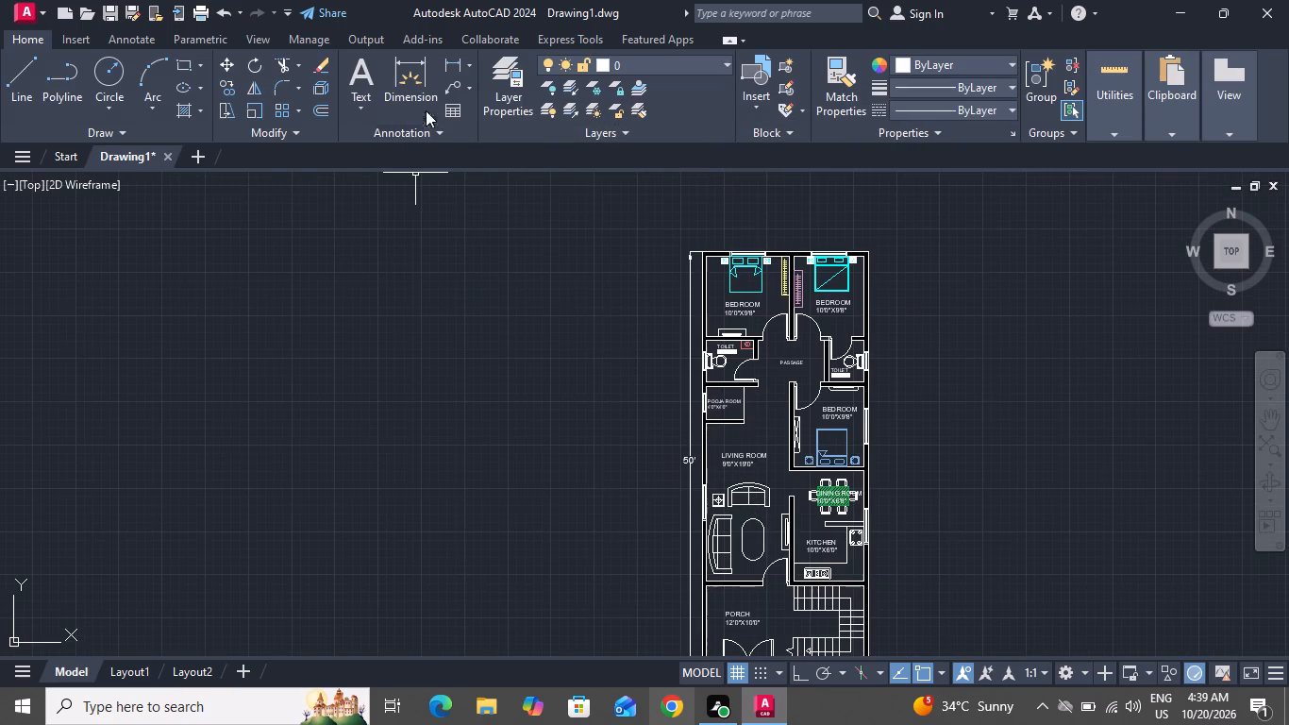
left_click(452, 63)
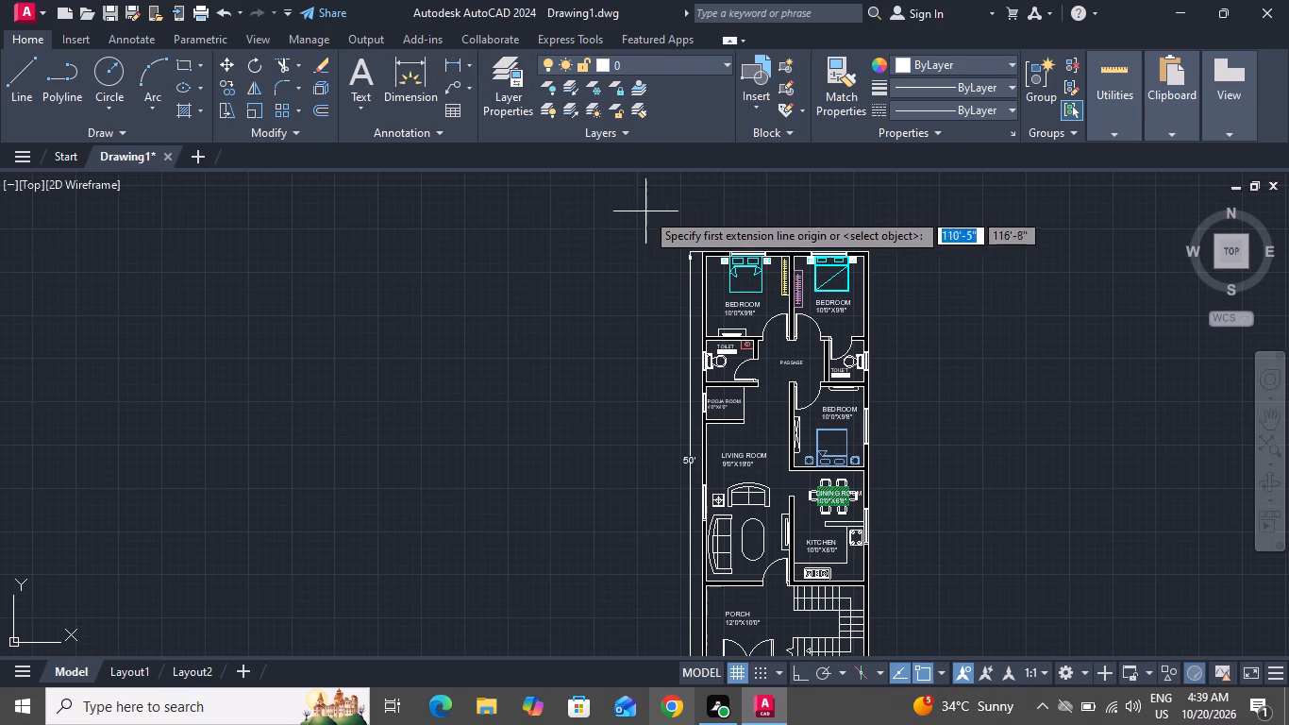
scroll(727, 229, "up", 3)
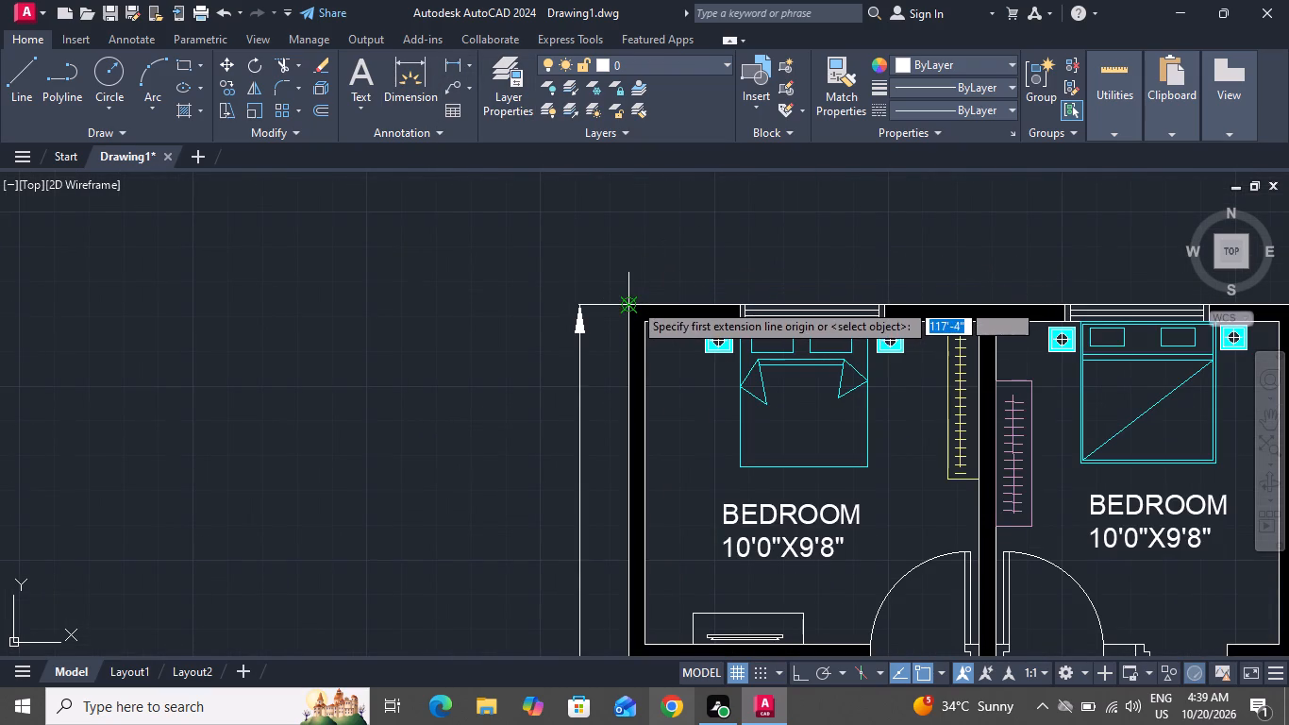
left_click(632, 303)
scroll(528, 261, "up", 1)
scroll(528, 261, "down", 1)
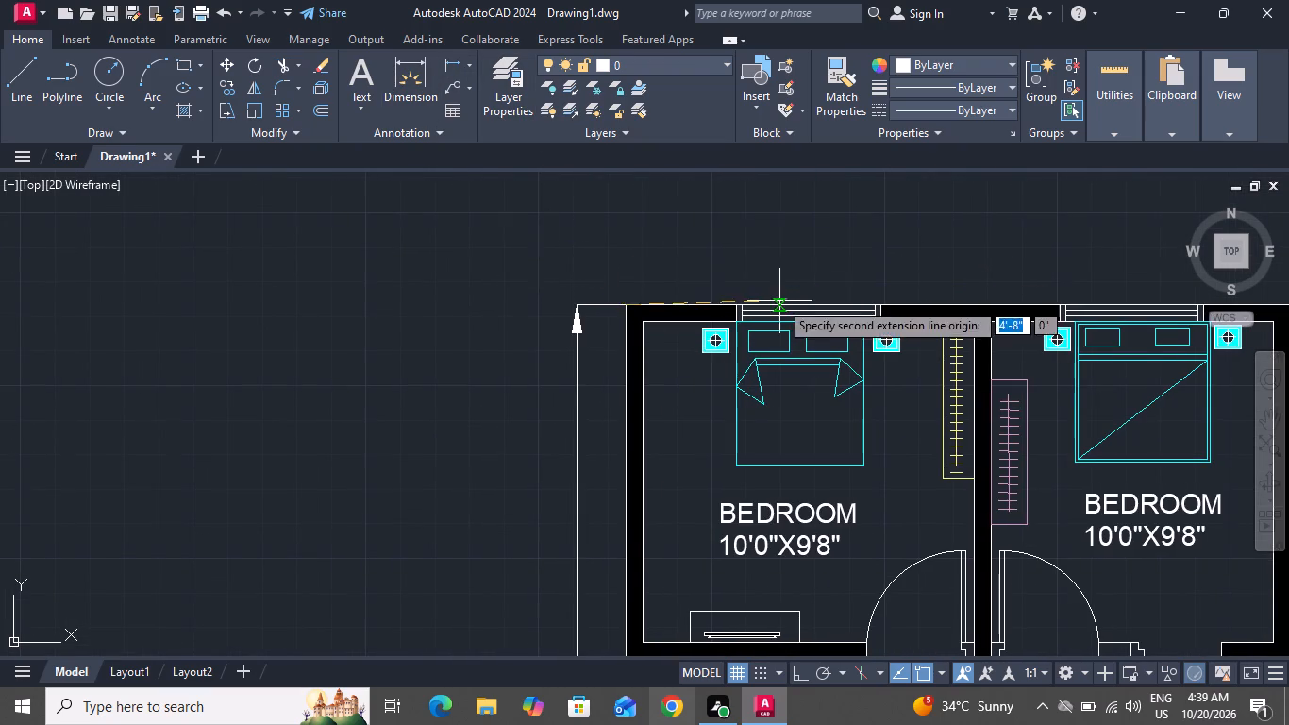
scroll(763, 292, "down", 4)
scroll(894, 319, "up", 2)
scroll(750, 270, "up", 4)
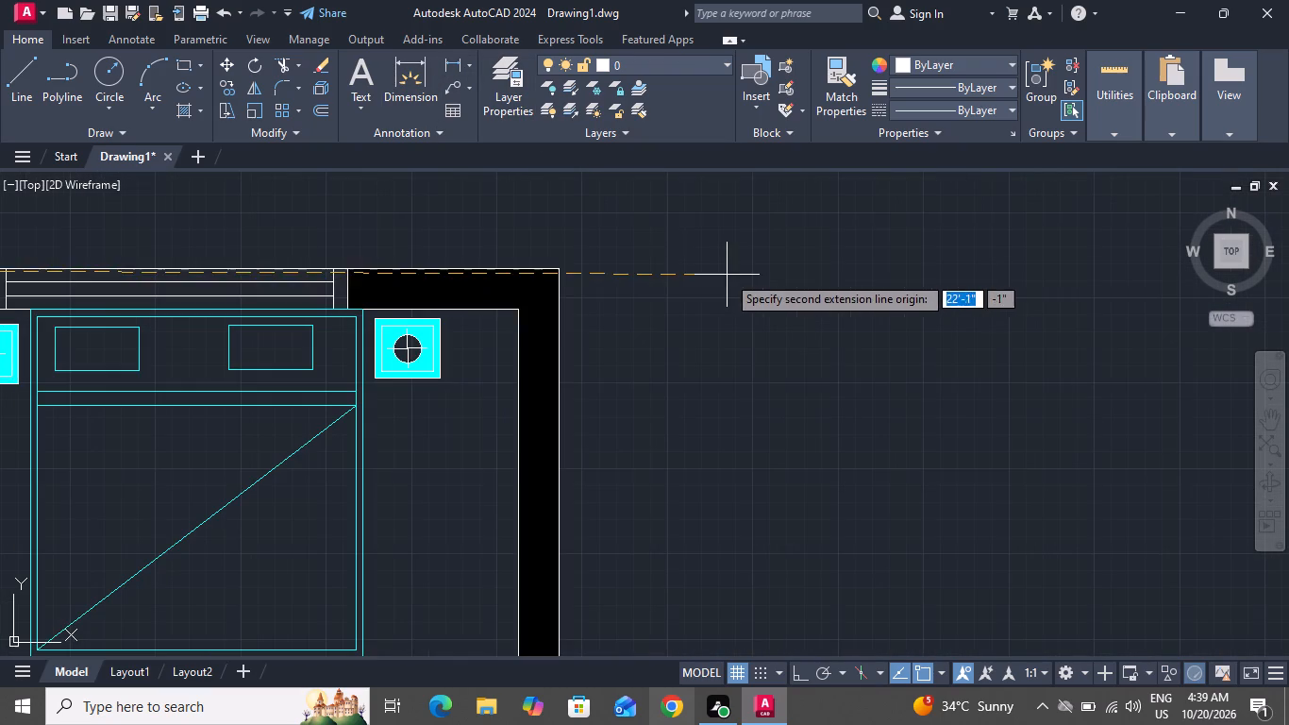
left_click(559, 270)
scroll(573, 247, "up", 1)
scroll(579, 256, "down", 2)
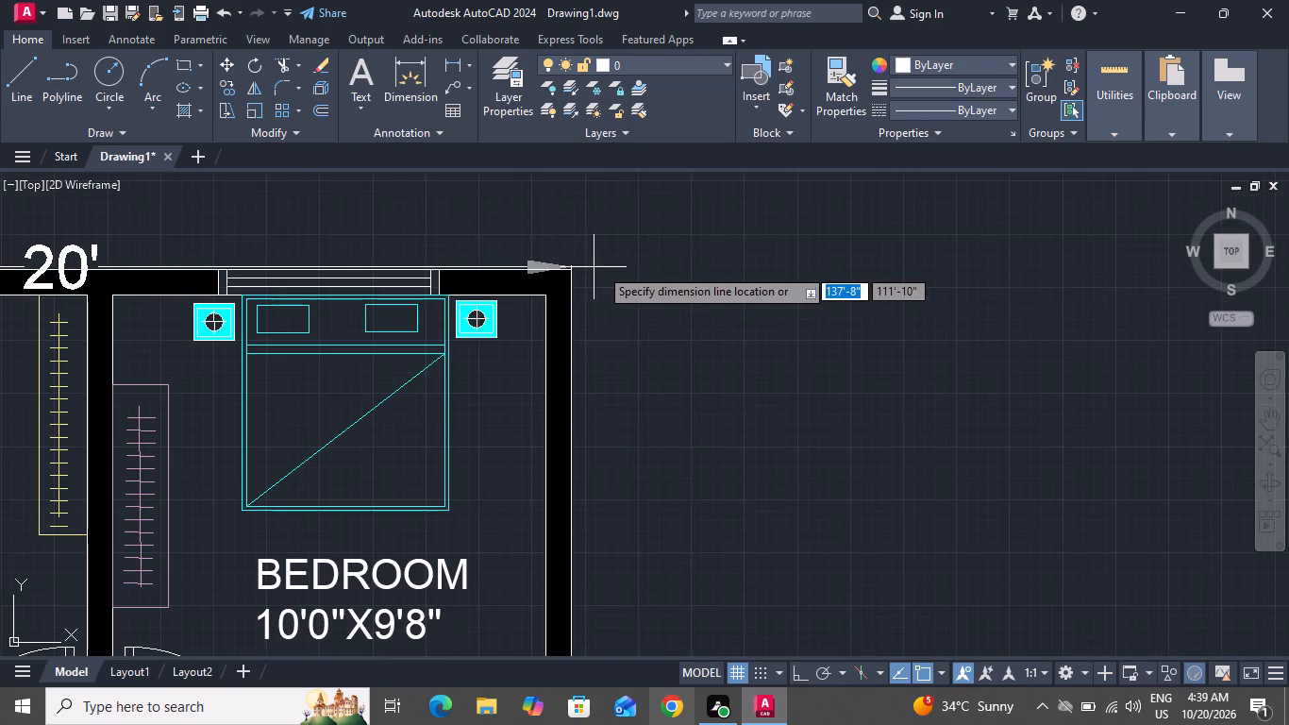
left_click(613, 225)
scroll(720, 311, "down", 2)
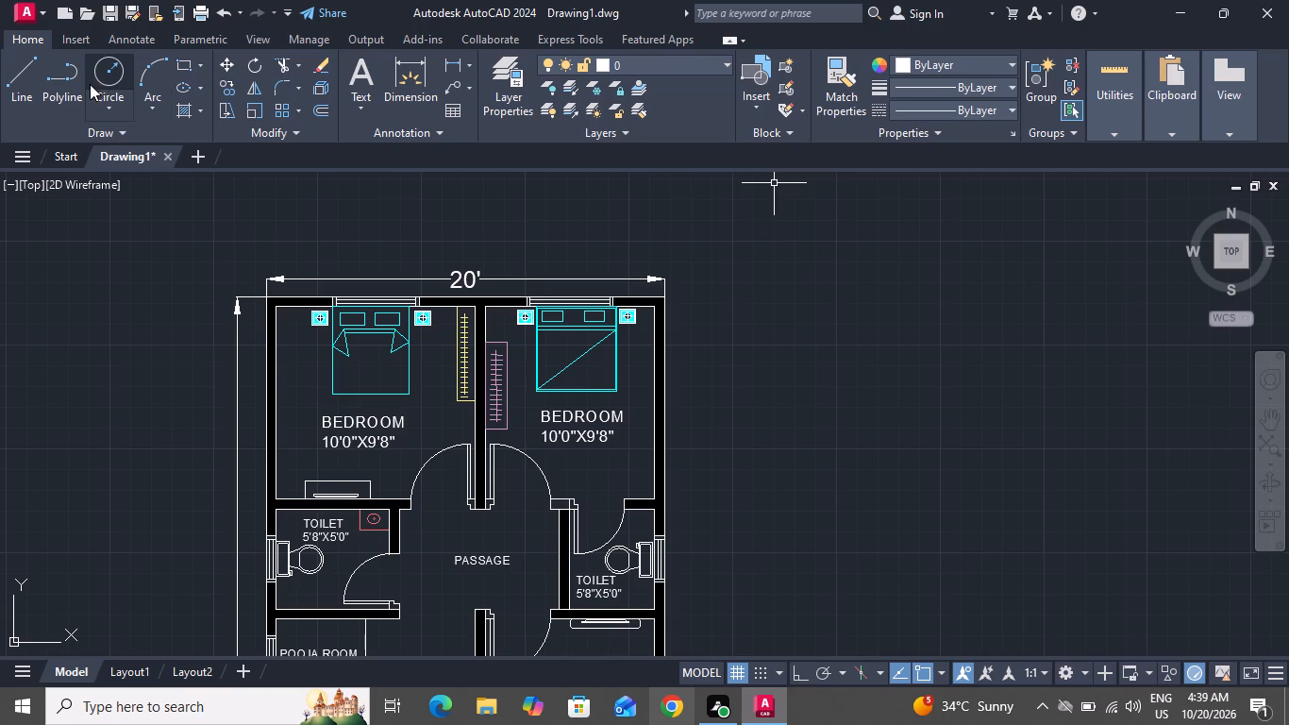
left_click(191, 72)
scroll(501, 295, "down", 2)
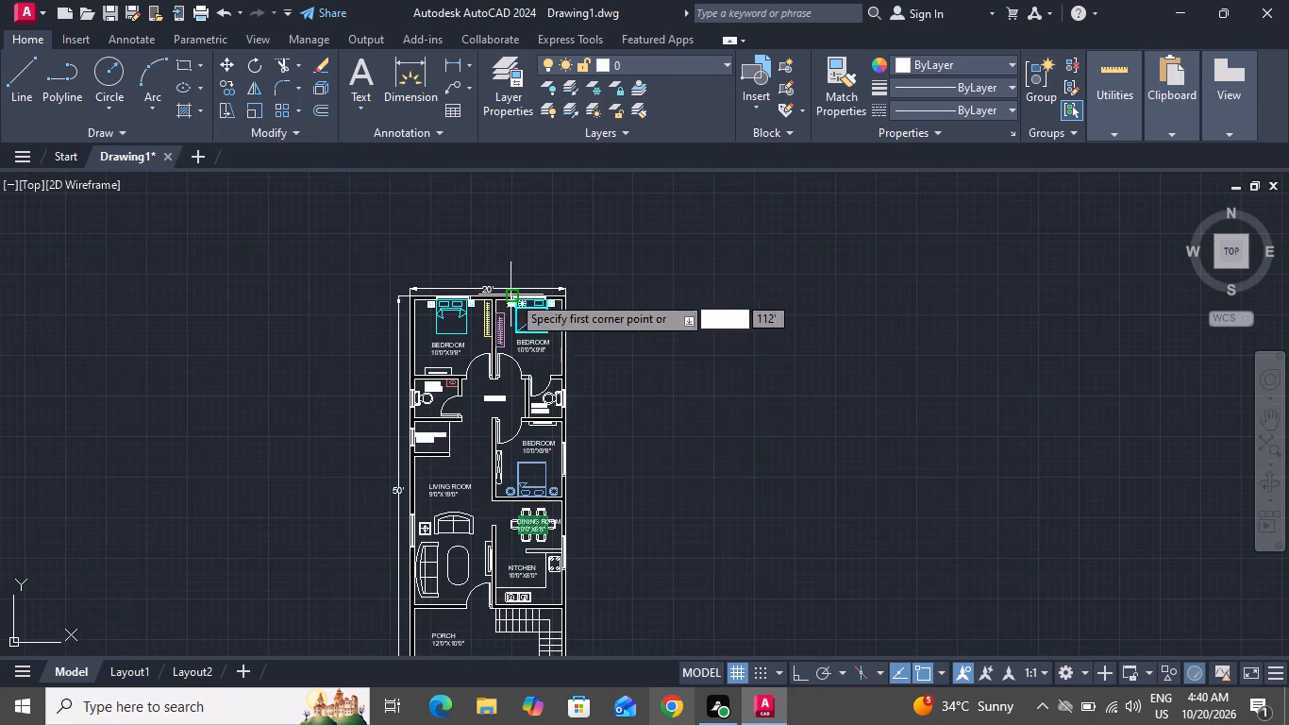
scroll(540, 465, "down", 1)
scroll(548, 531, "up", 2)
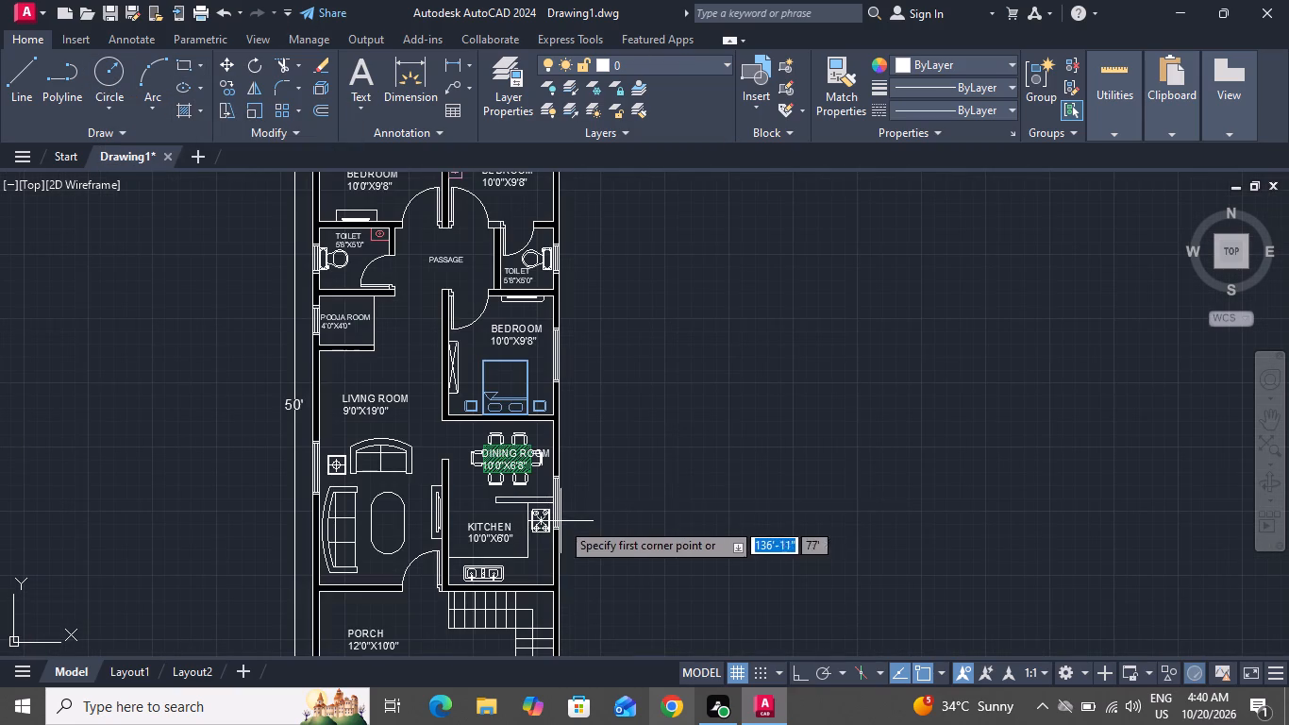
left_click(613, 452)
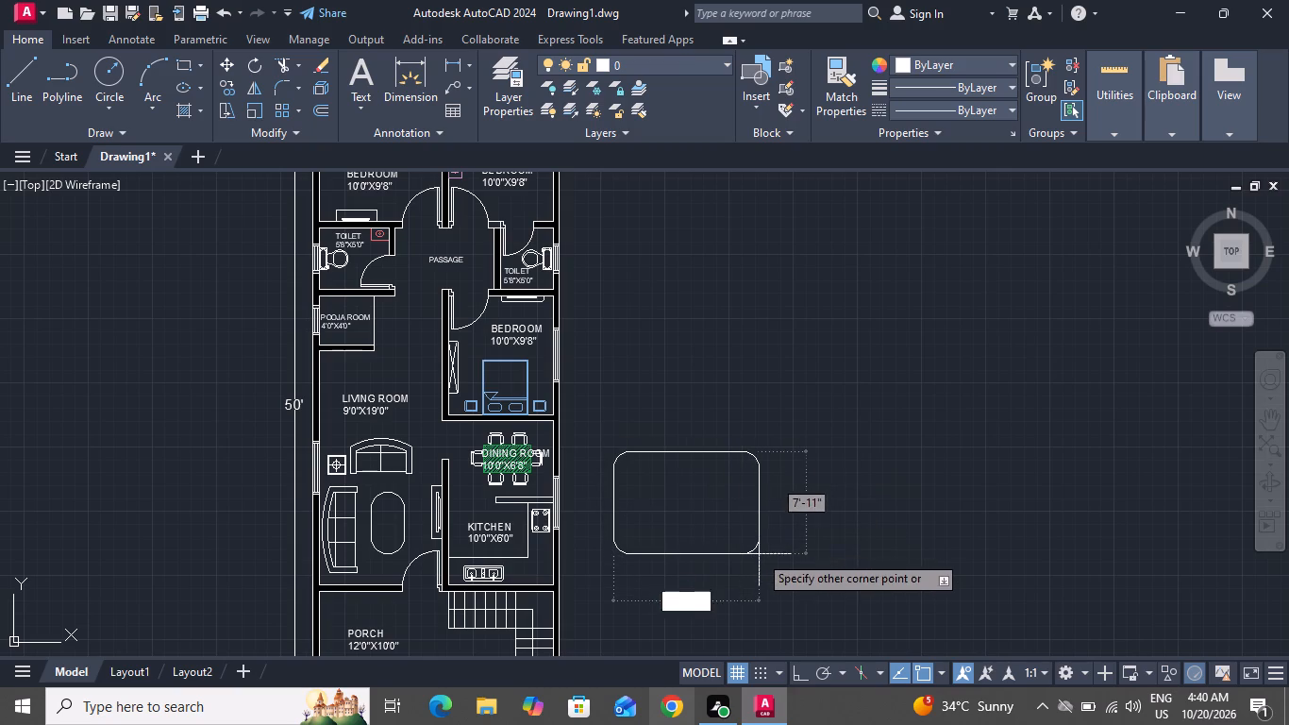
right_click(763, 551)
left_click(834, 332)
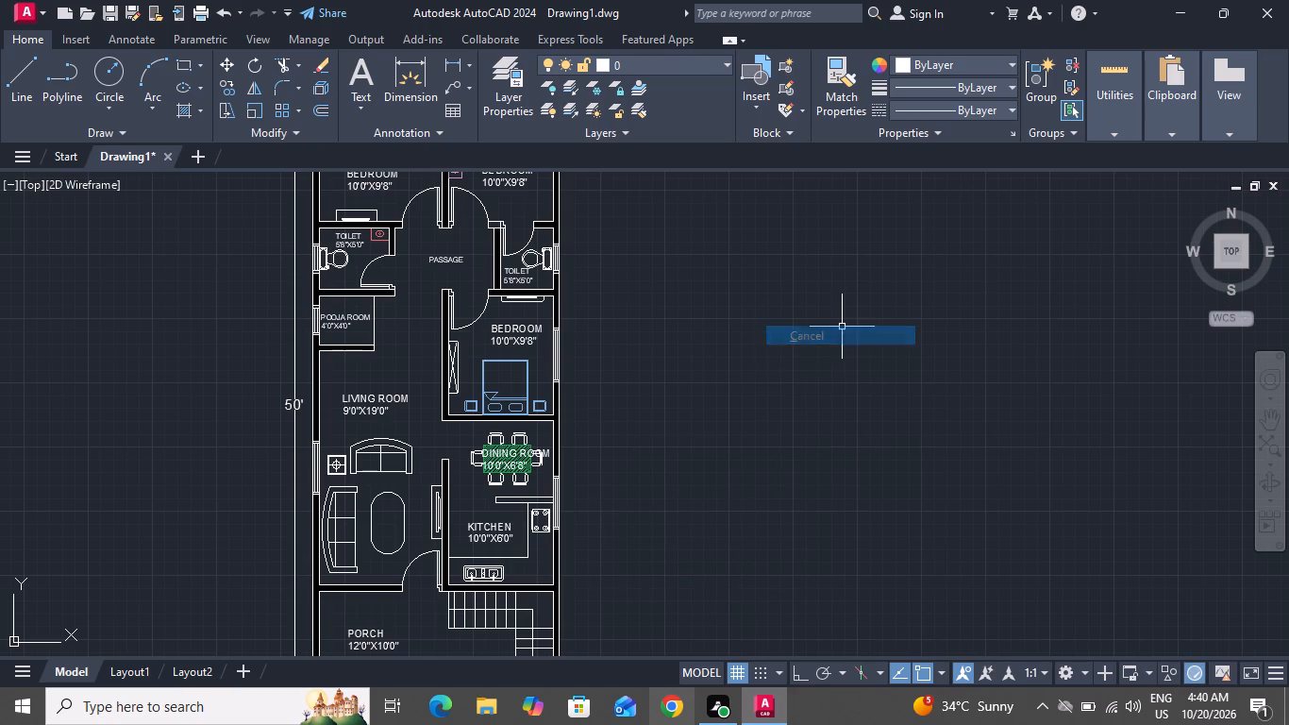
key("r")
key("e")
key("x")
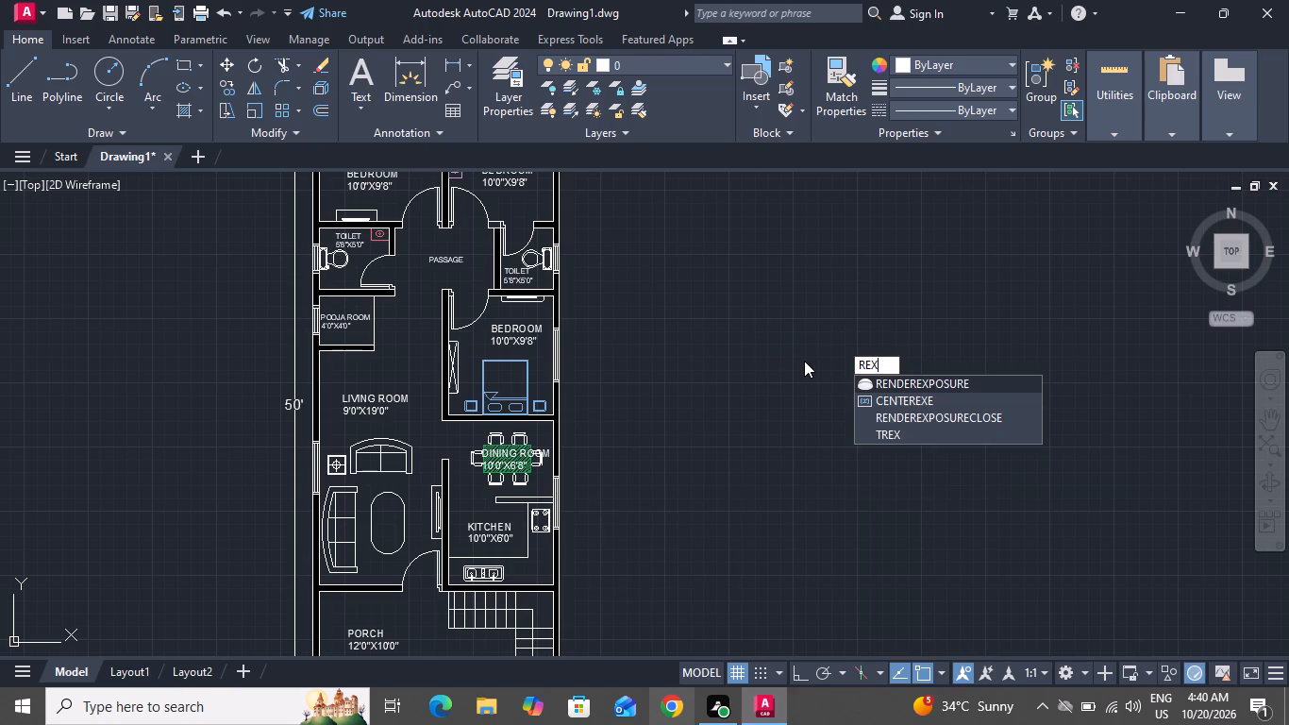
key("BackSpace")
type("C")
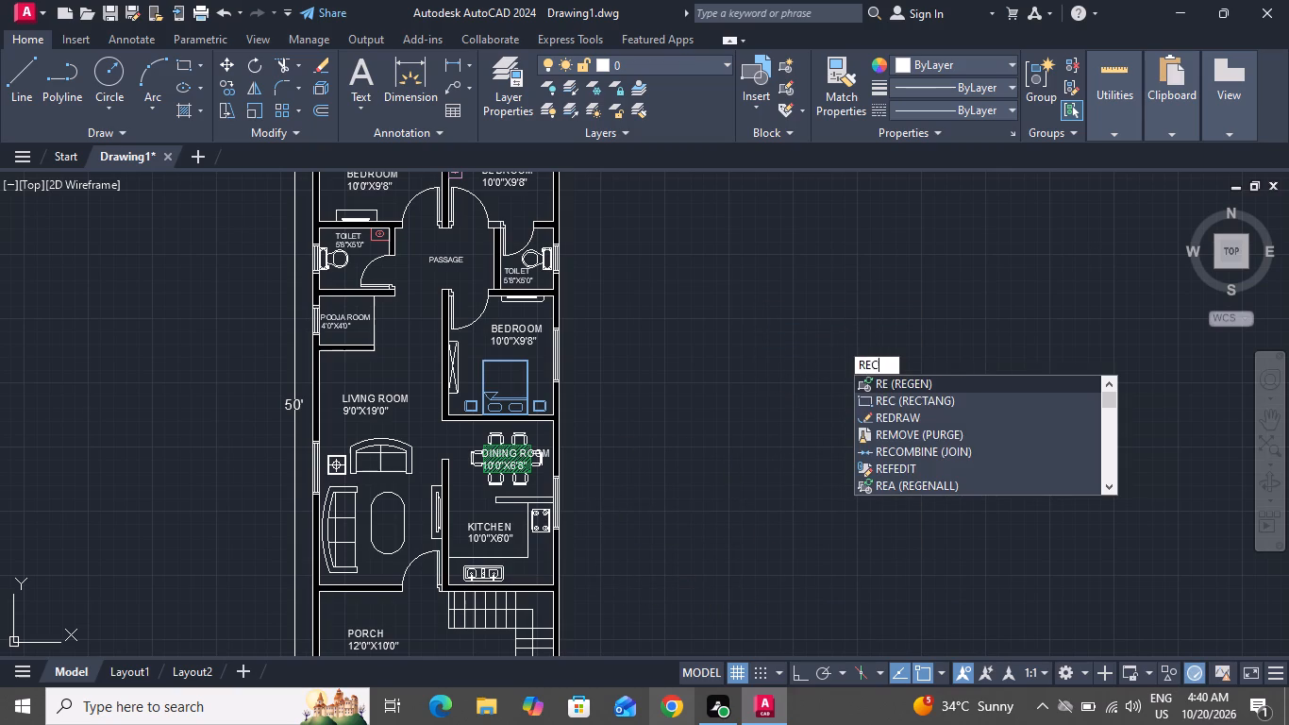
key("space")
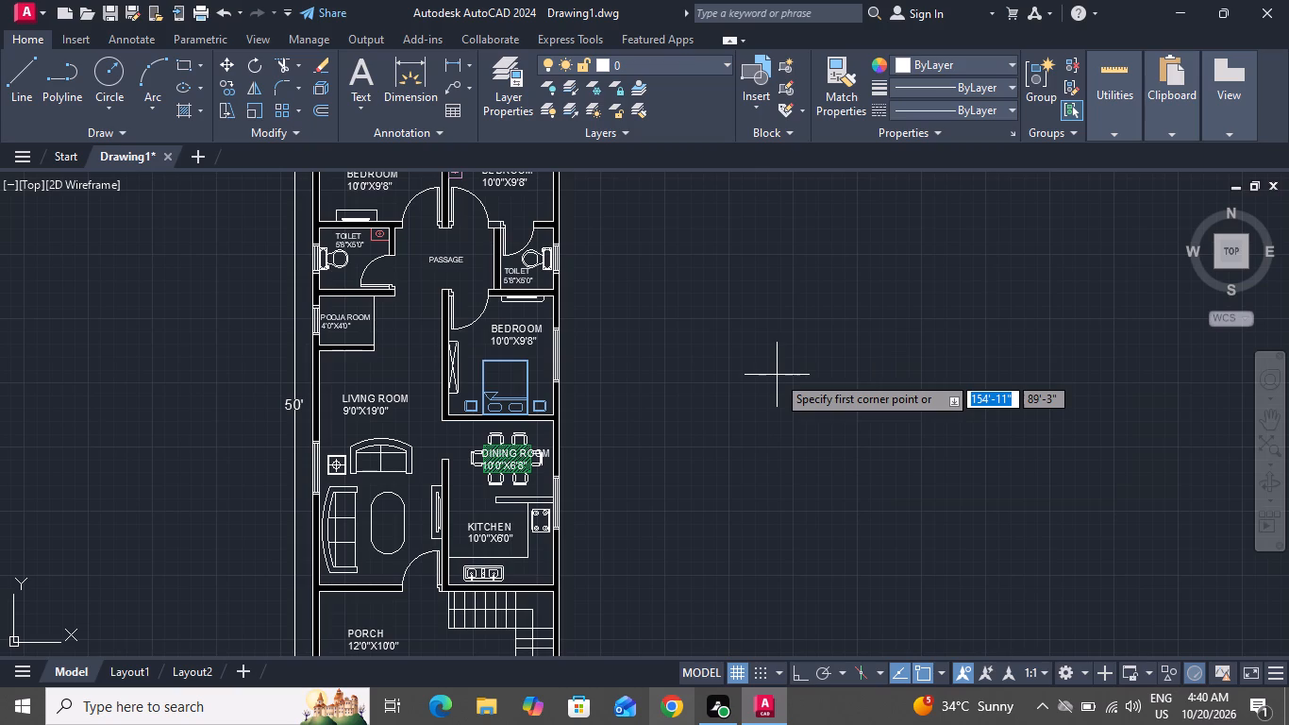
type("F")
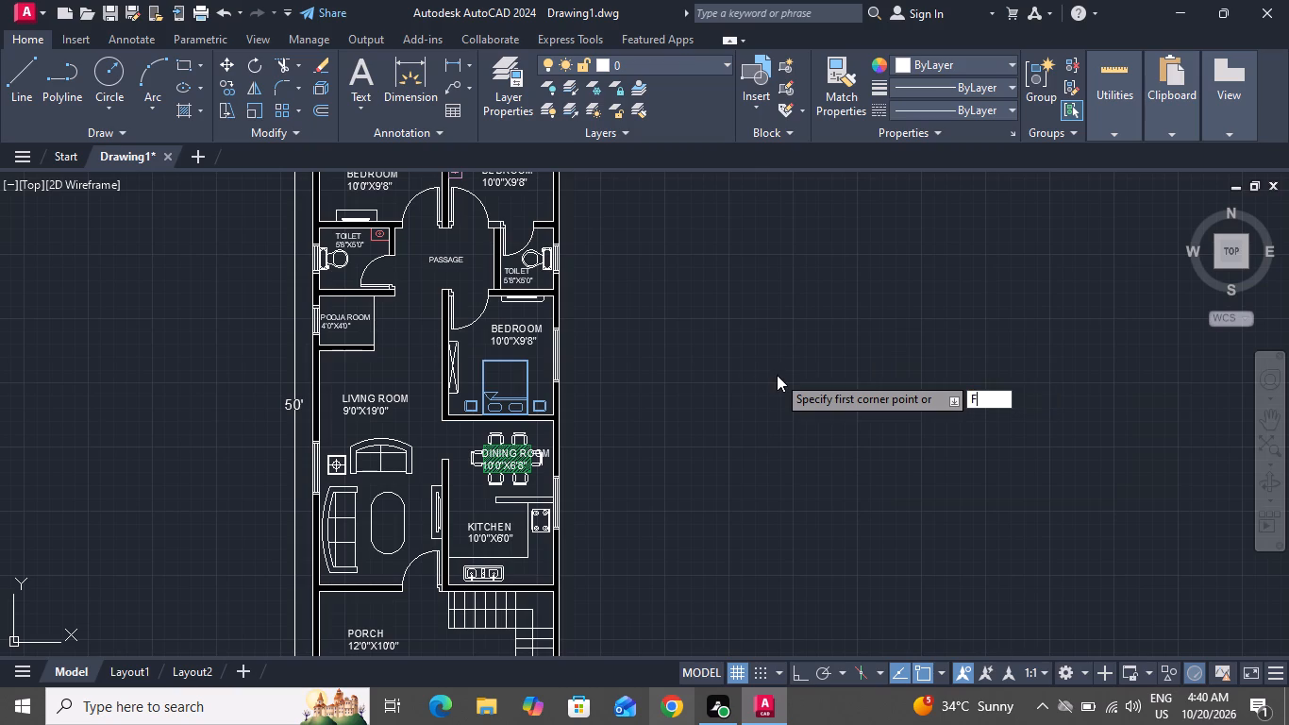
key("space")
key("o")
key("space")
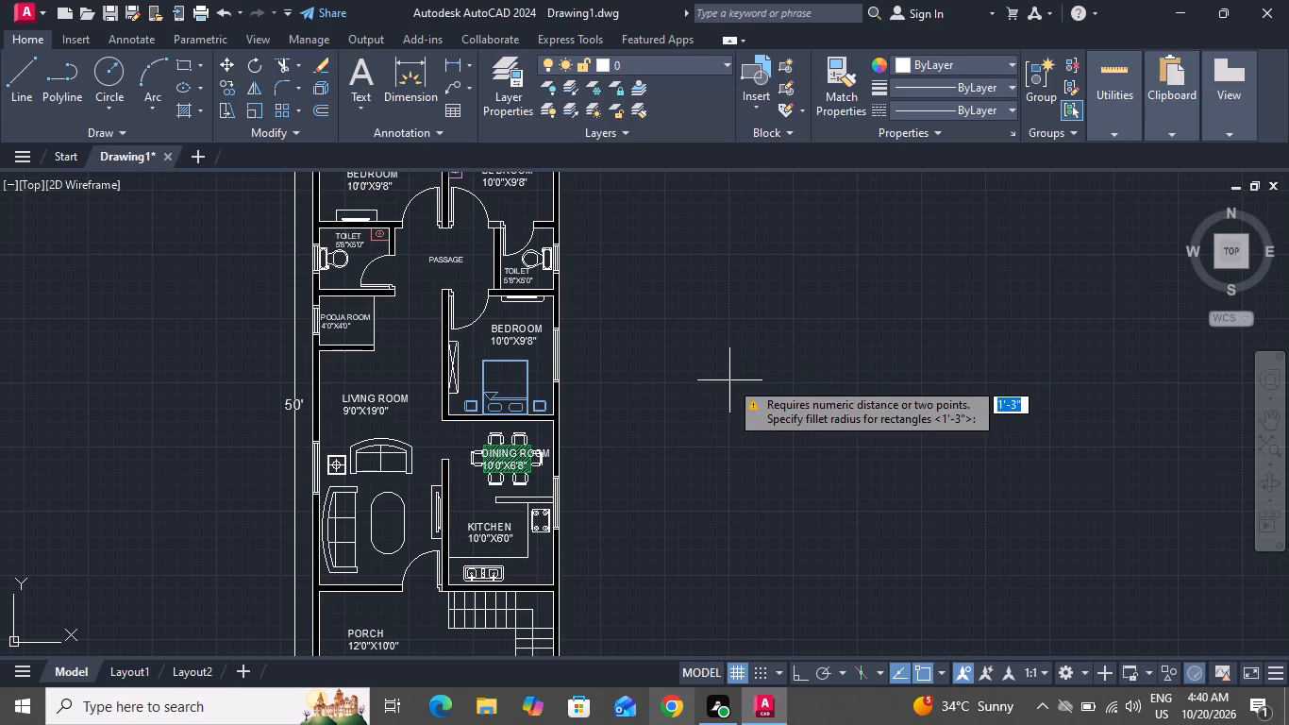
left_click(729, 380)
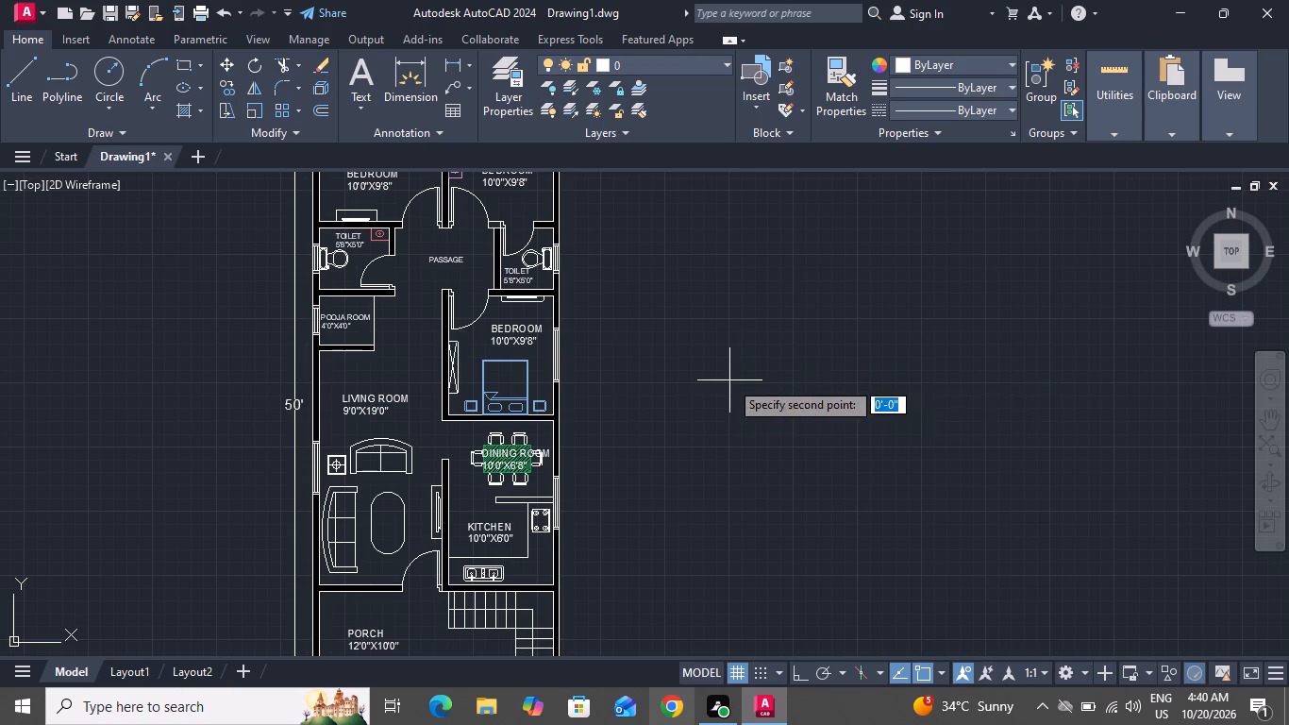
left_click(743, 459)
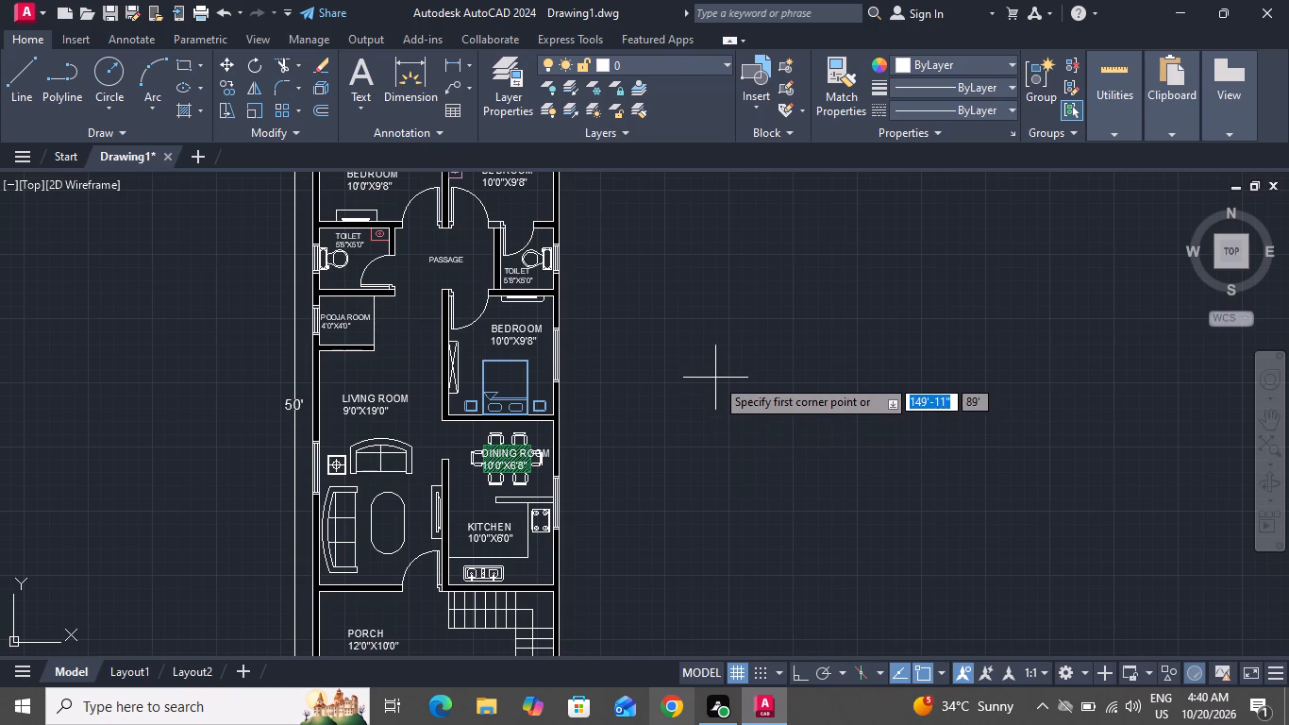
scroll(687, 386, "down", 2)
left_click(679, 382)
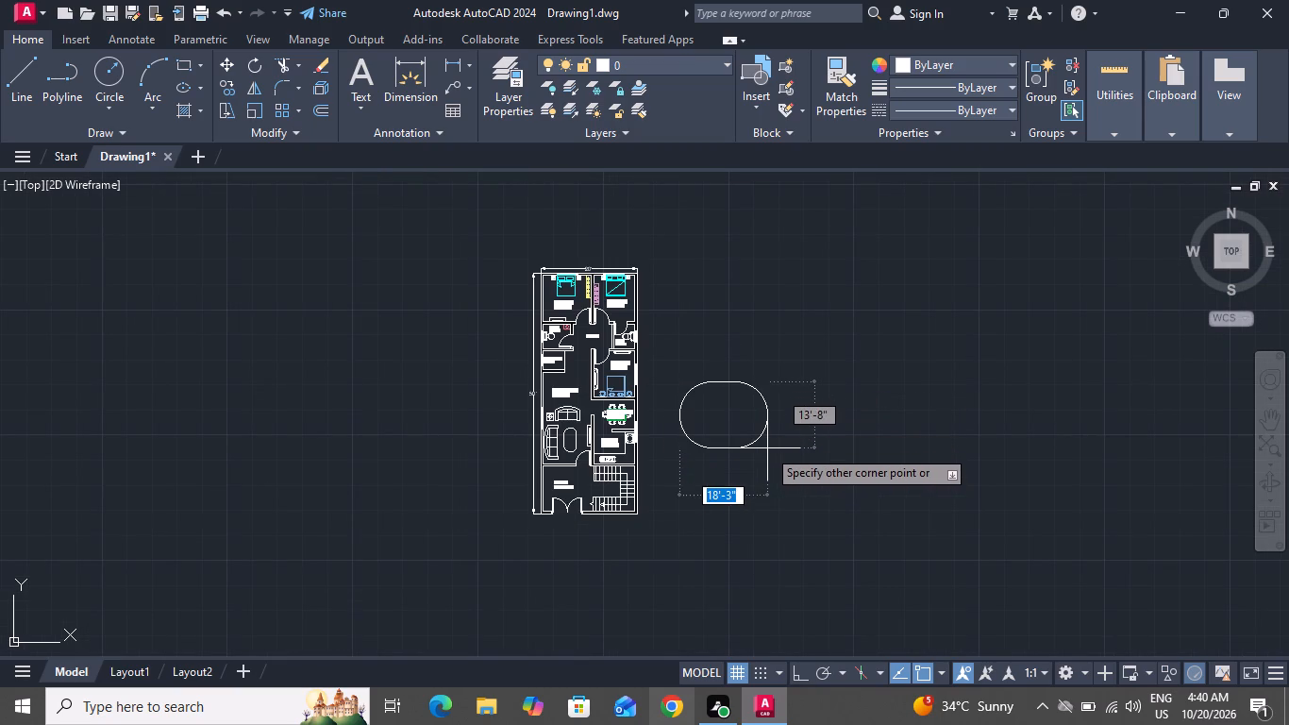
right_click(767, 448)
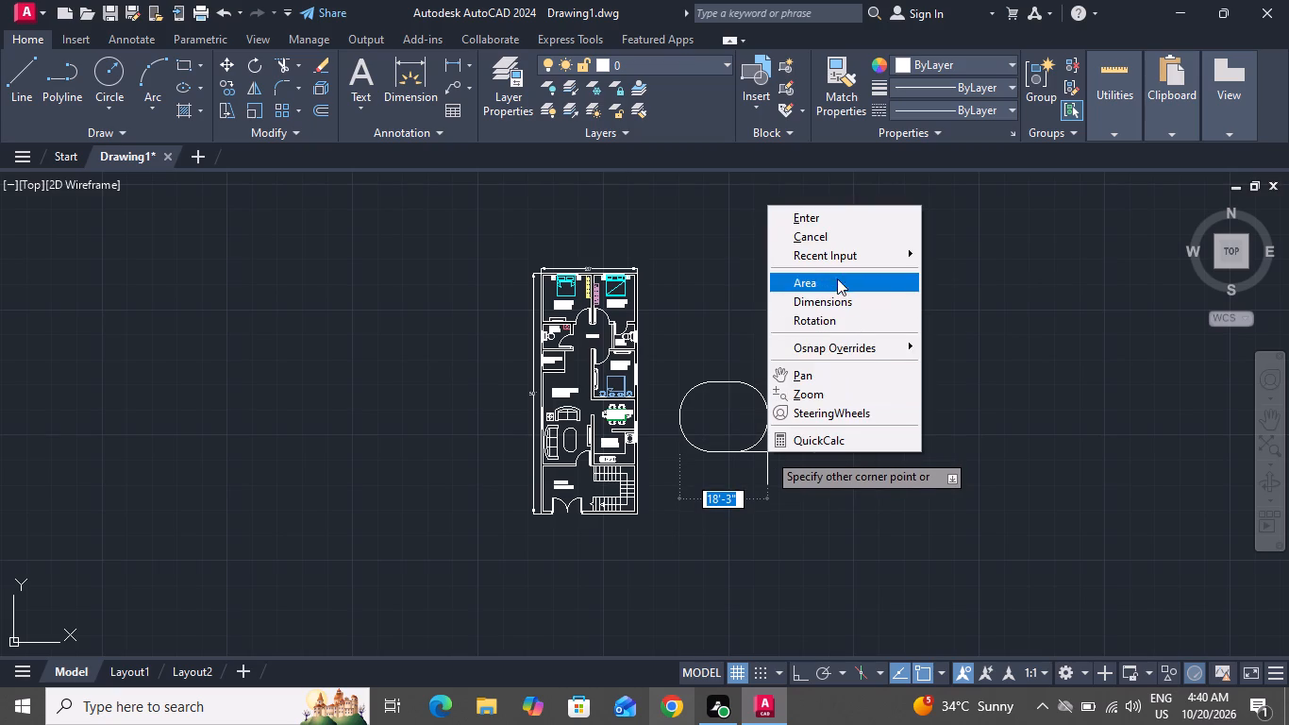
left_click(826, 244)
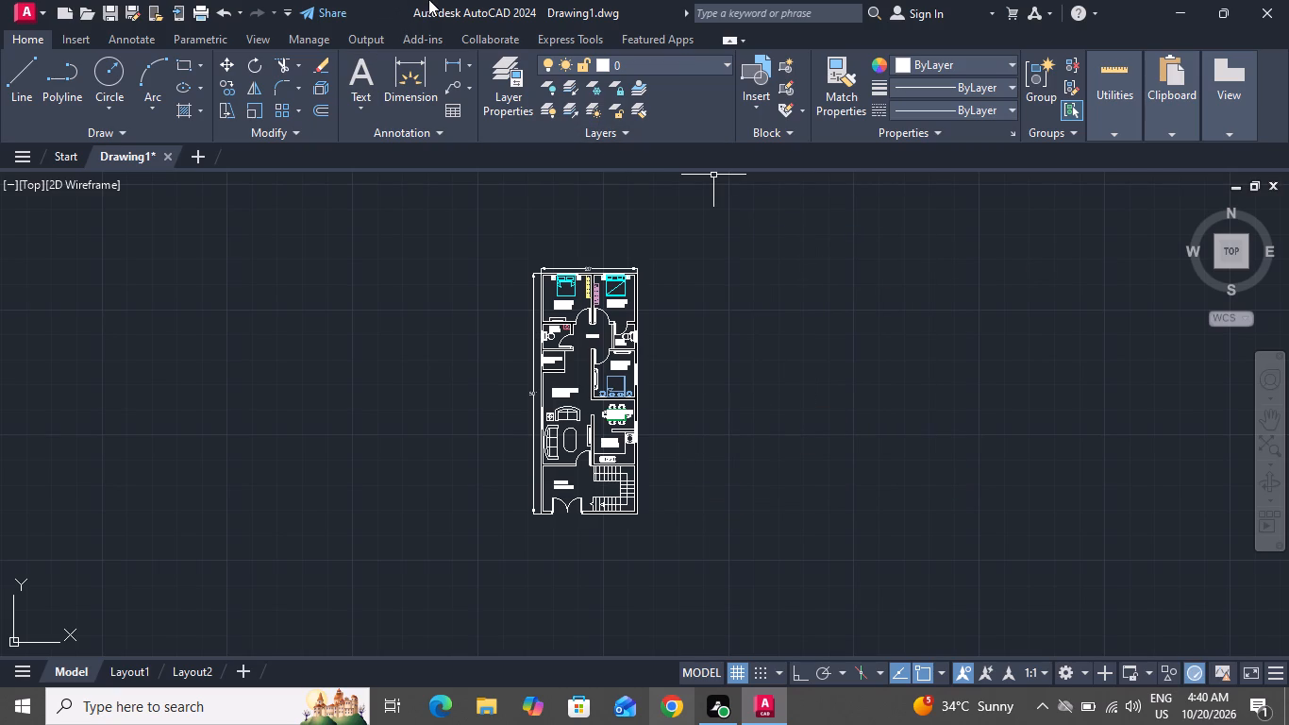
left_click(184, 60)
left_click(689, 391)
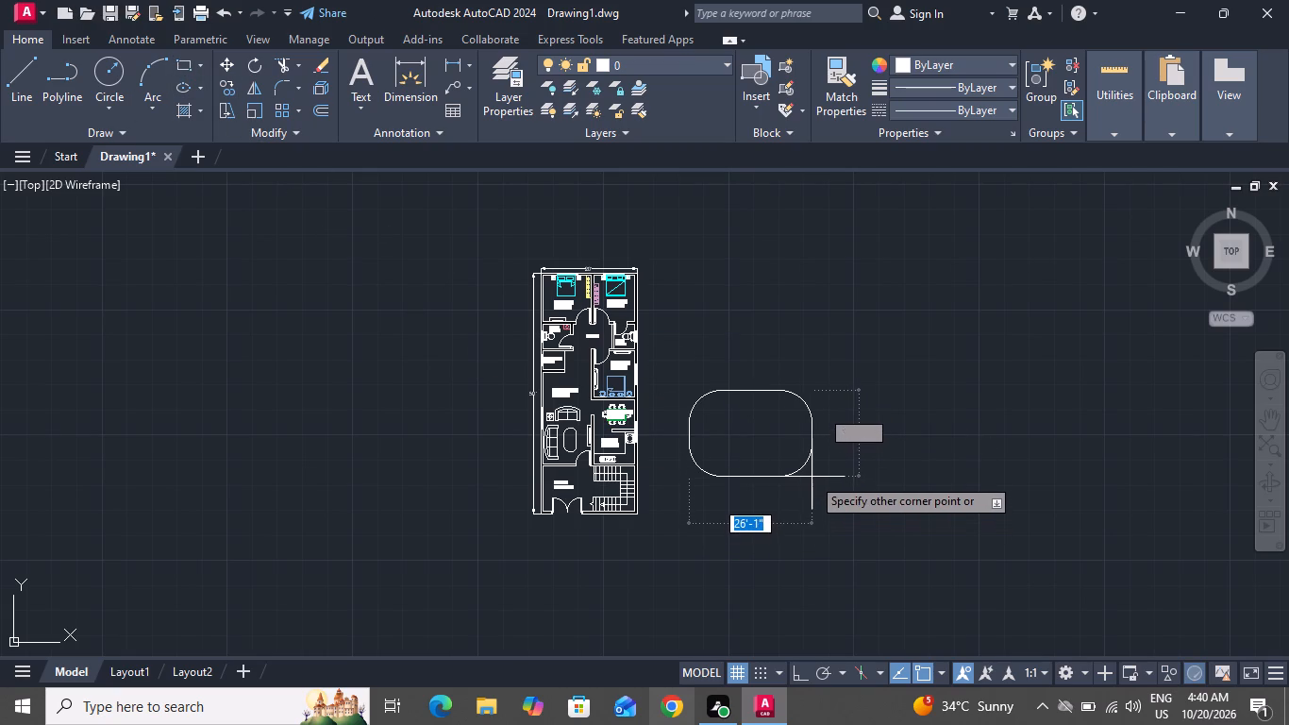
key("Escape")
Draw a sharp-cornered rectangle about 23'-8" wide in the empty space to the right of the floor plan.
type("REX")
key("BackSpace")
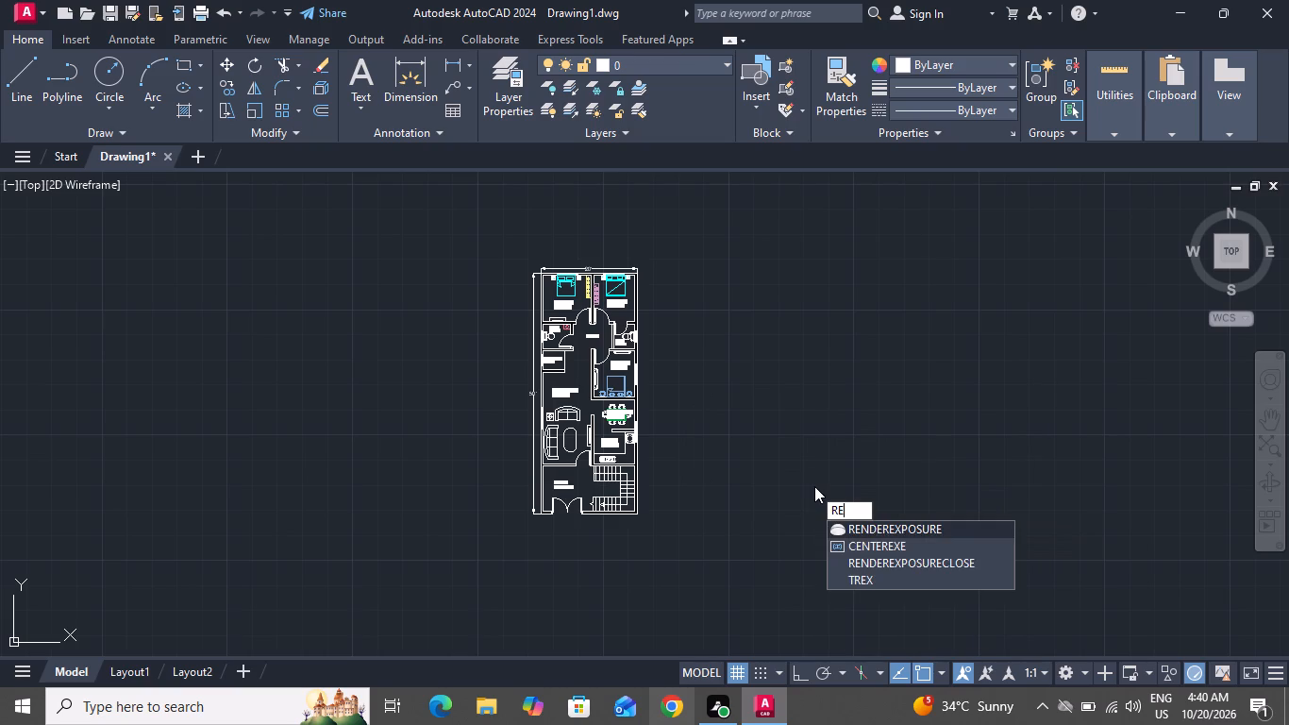
type("C")
key("space")
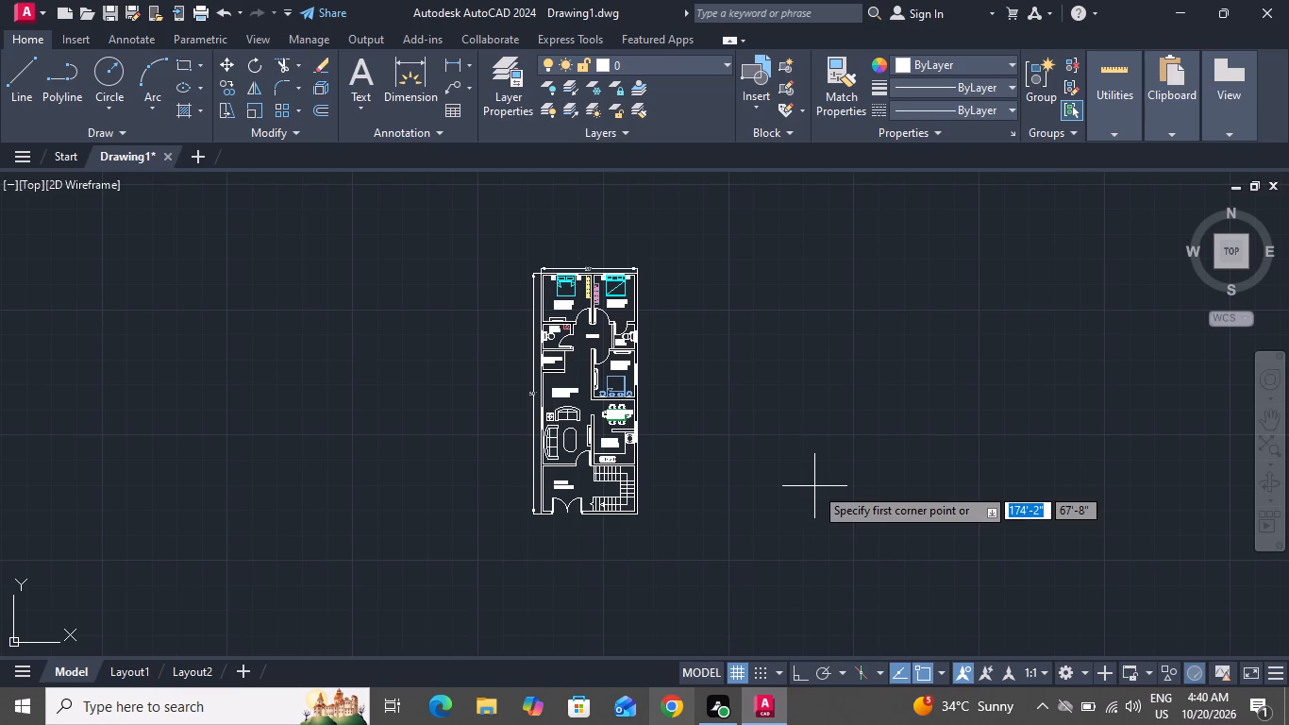
type("F O")
key("space")
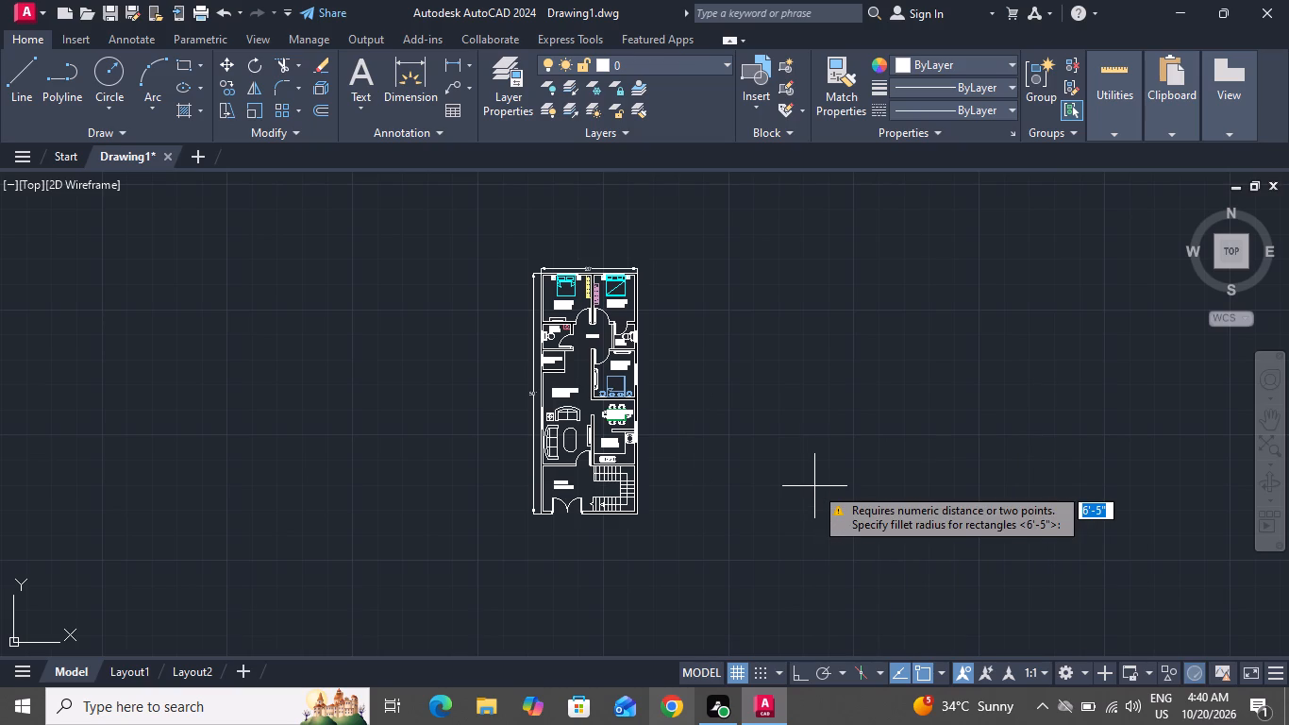
left_click_drag(798, 474, 789, 439)
left_click(762, 320)
left_click(853, 400)
left_click(967, 548)
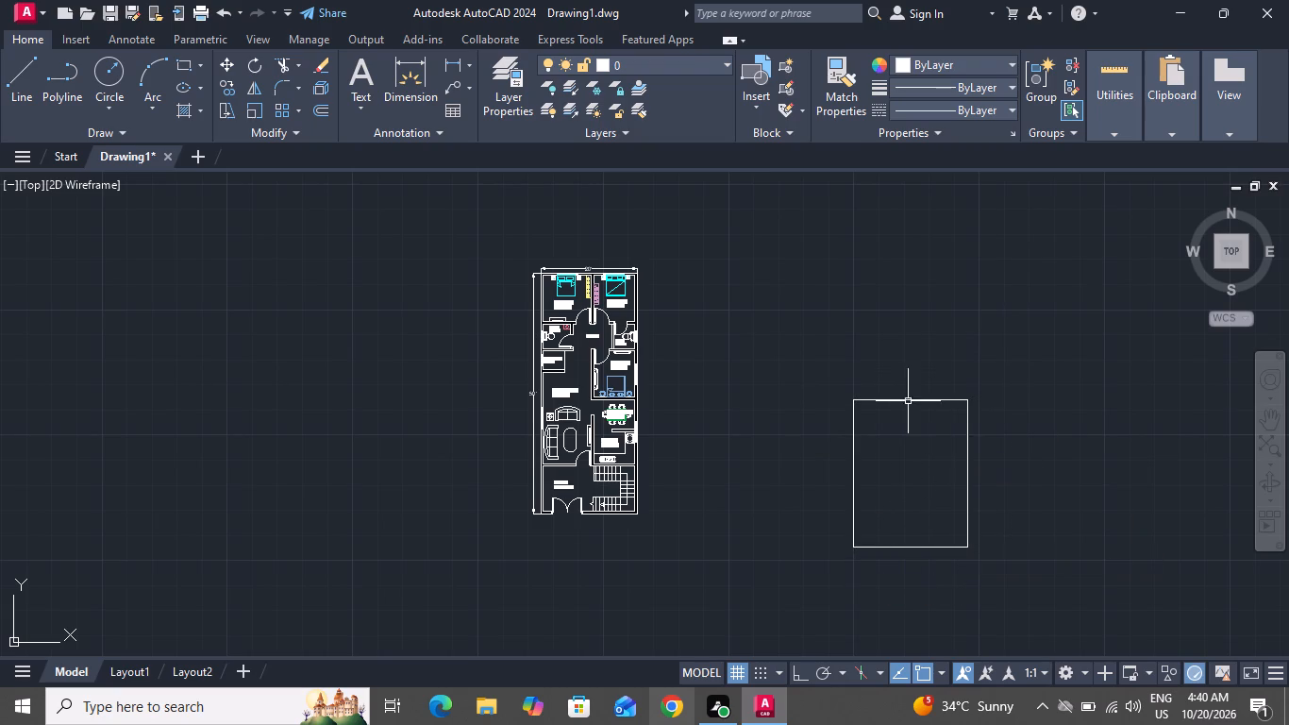
scroll(1018, 523, "up", 1)
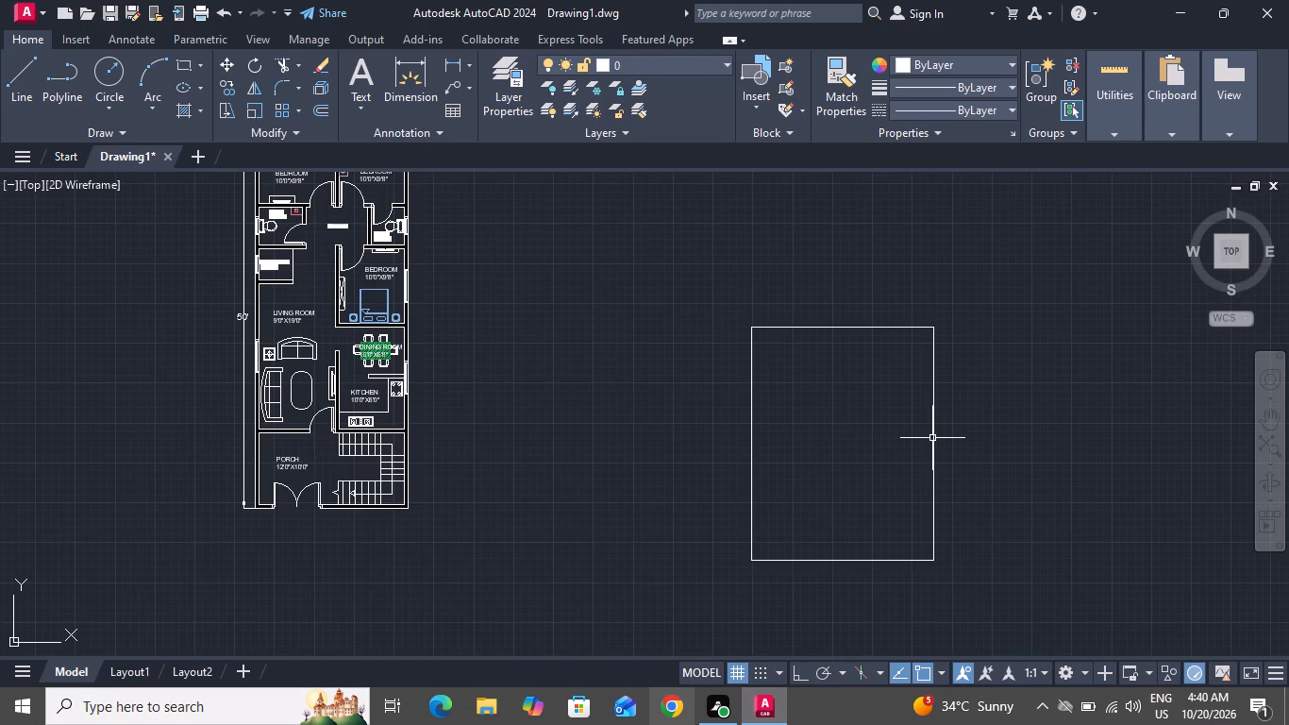
left_click_drag(932, 438, 1012, 460)
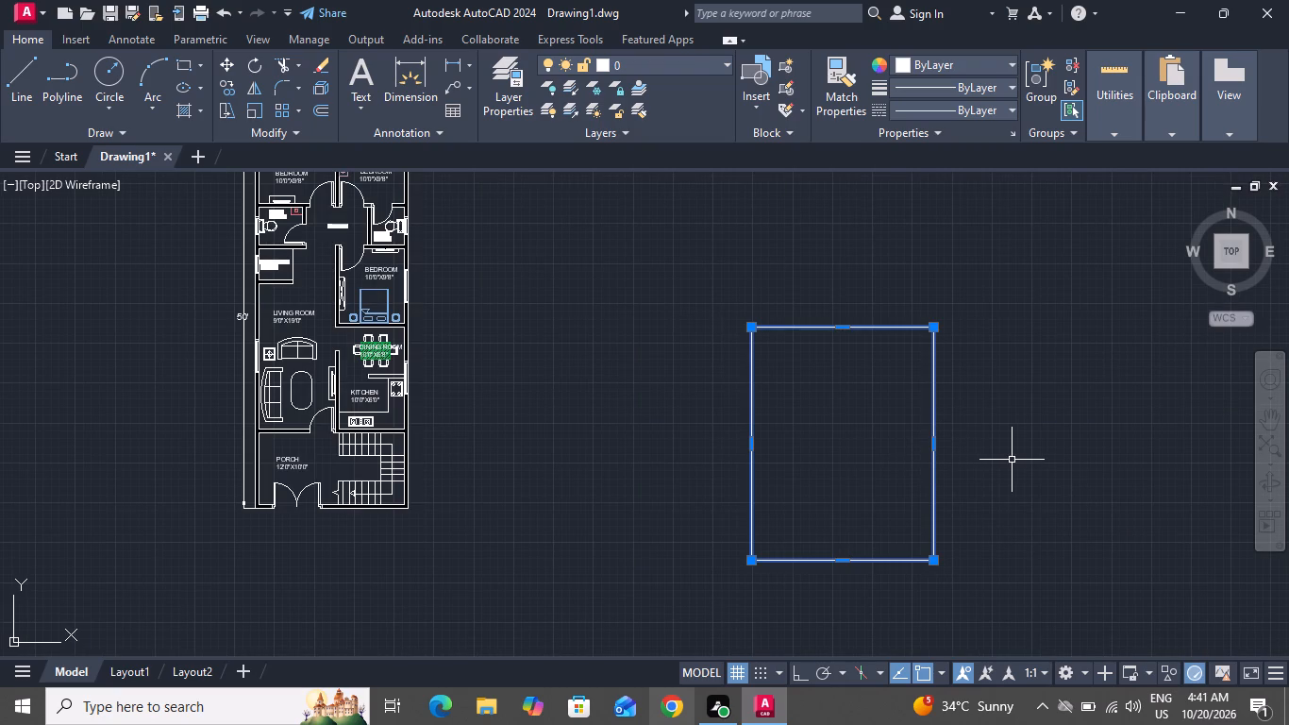
key("Escape")
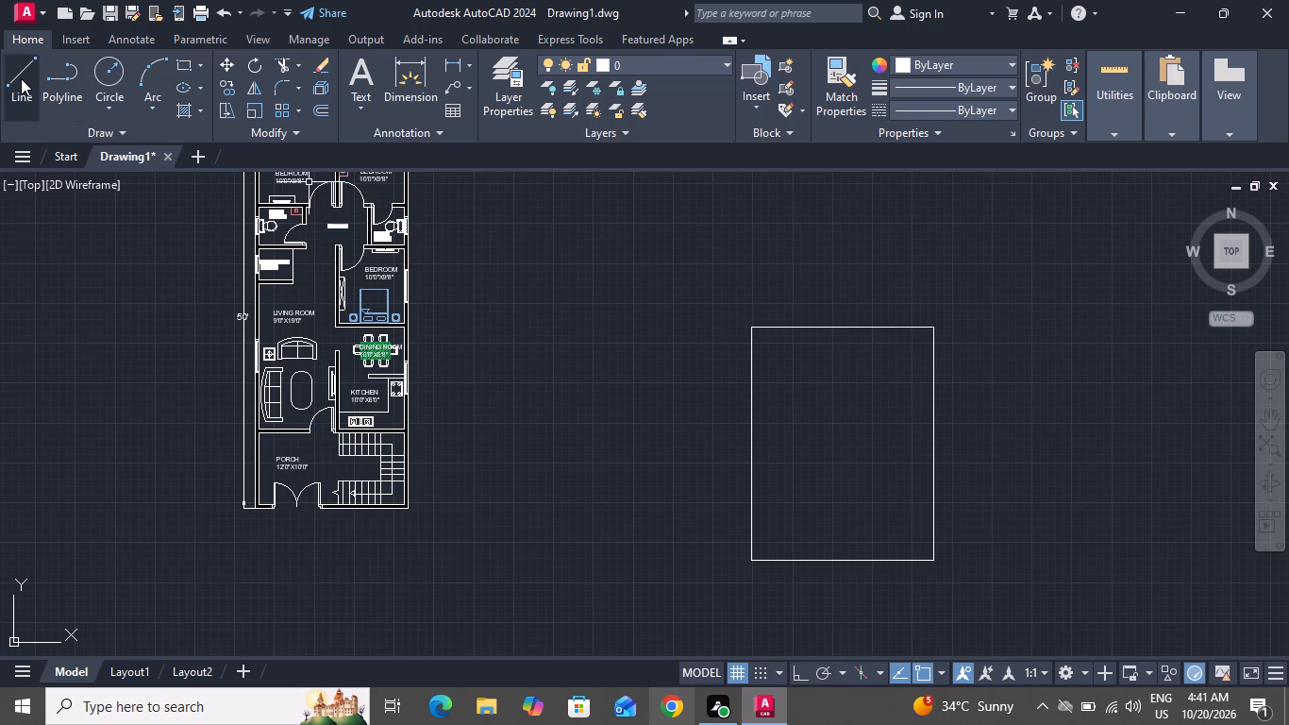
Draw a horizontal line about 23'-8" long across the rectangle from side to side, a little below its top edge.
left_click(21, 78)
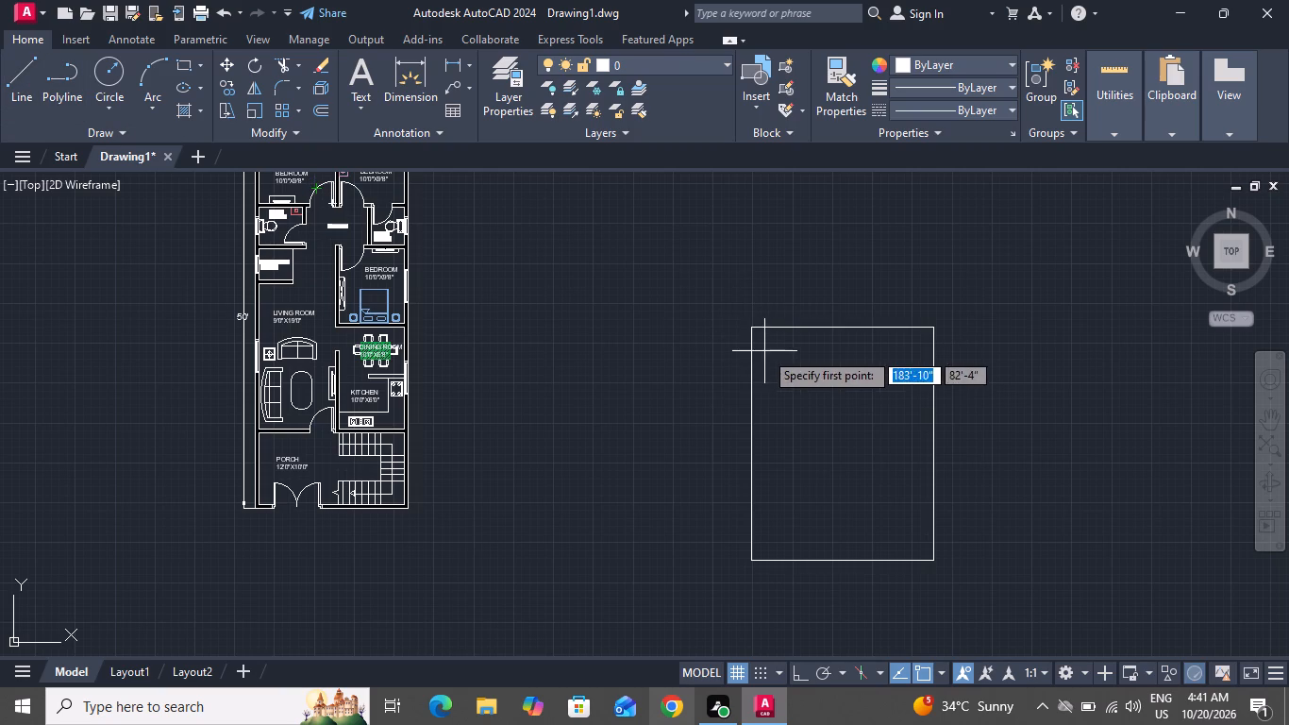
left_click(752, 371)
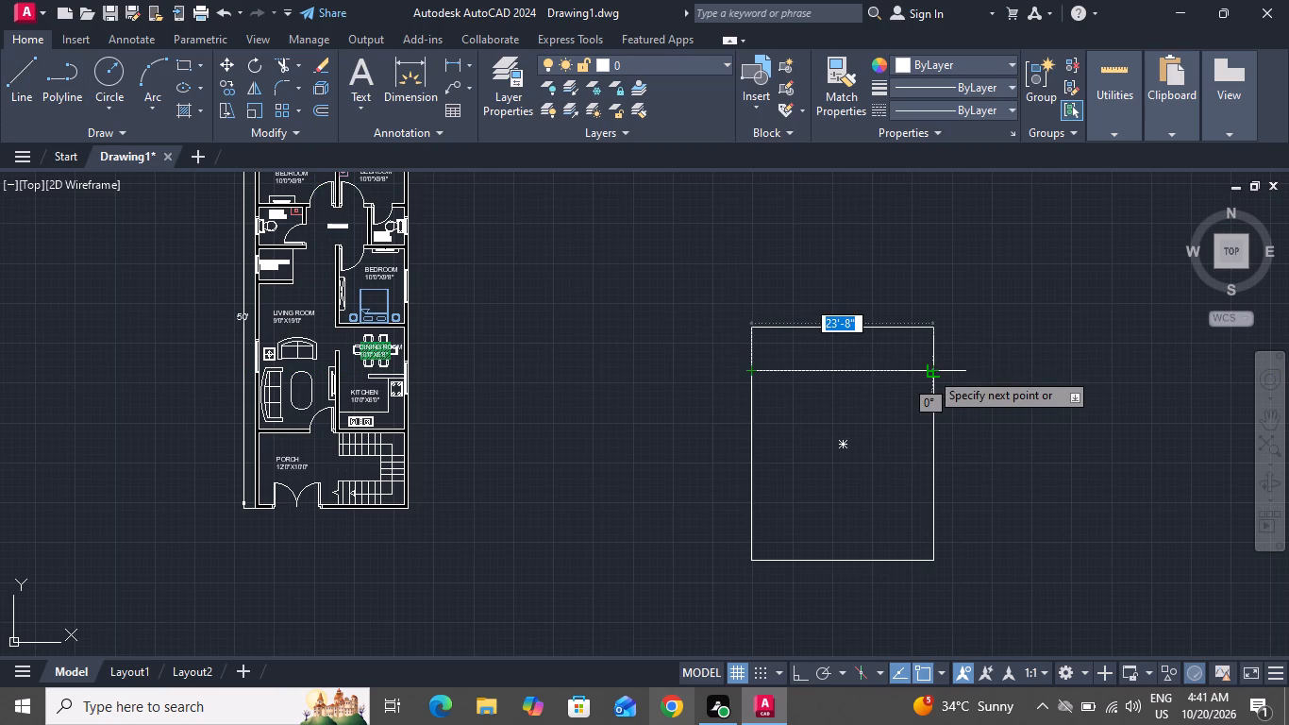
left_click(932, 371)
right_click(932, 371)
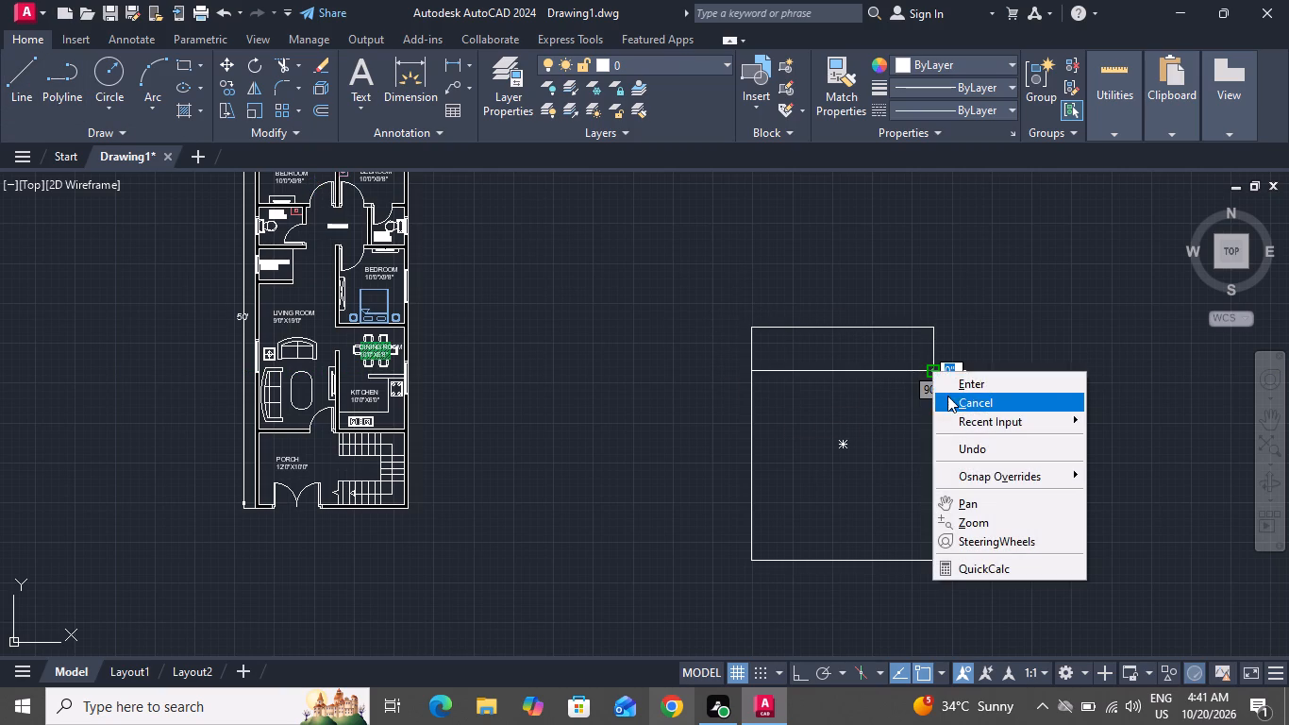
left_click(947, 396)
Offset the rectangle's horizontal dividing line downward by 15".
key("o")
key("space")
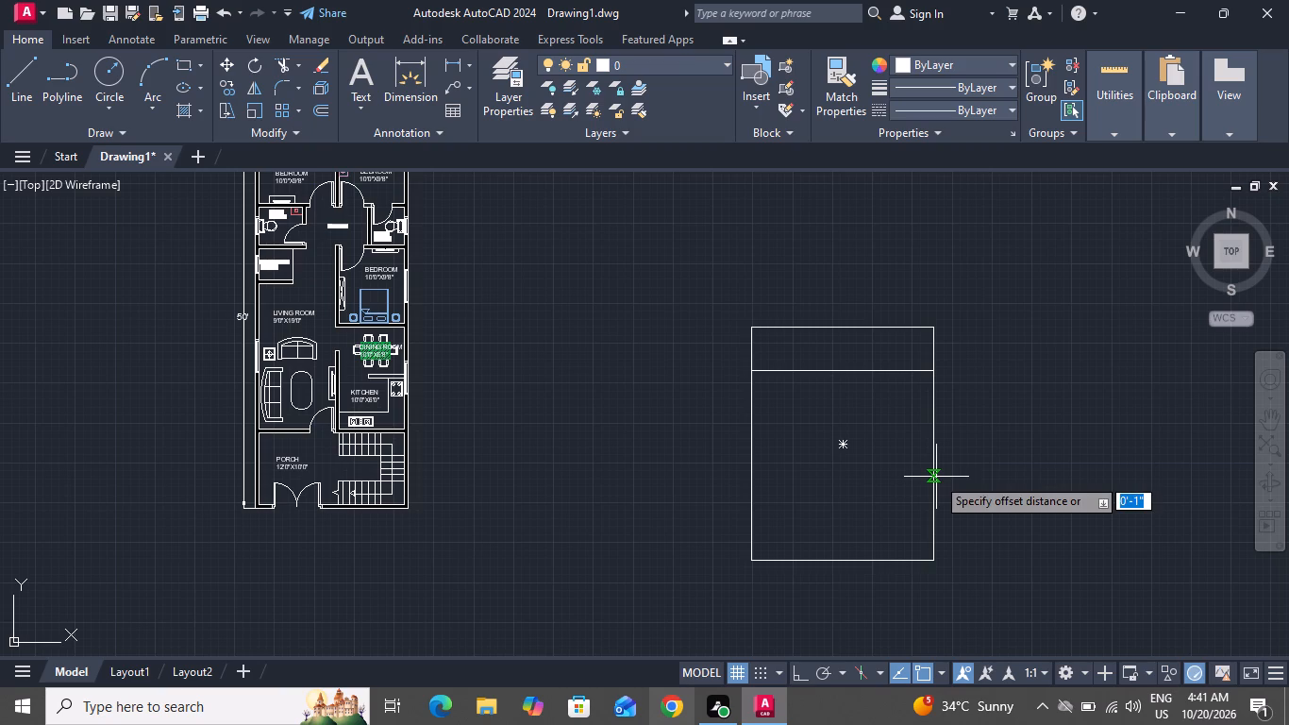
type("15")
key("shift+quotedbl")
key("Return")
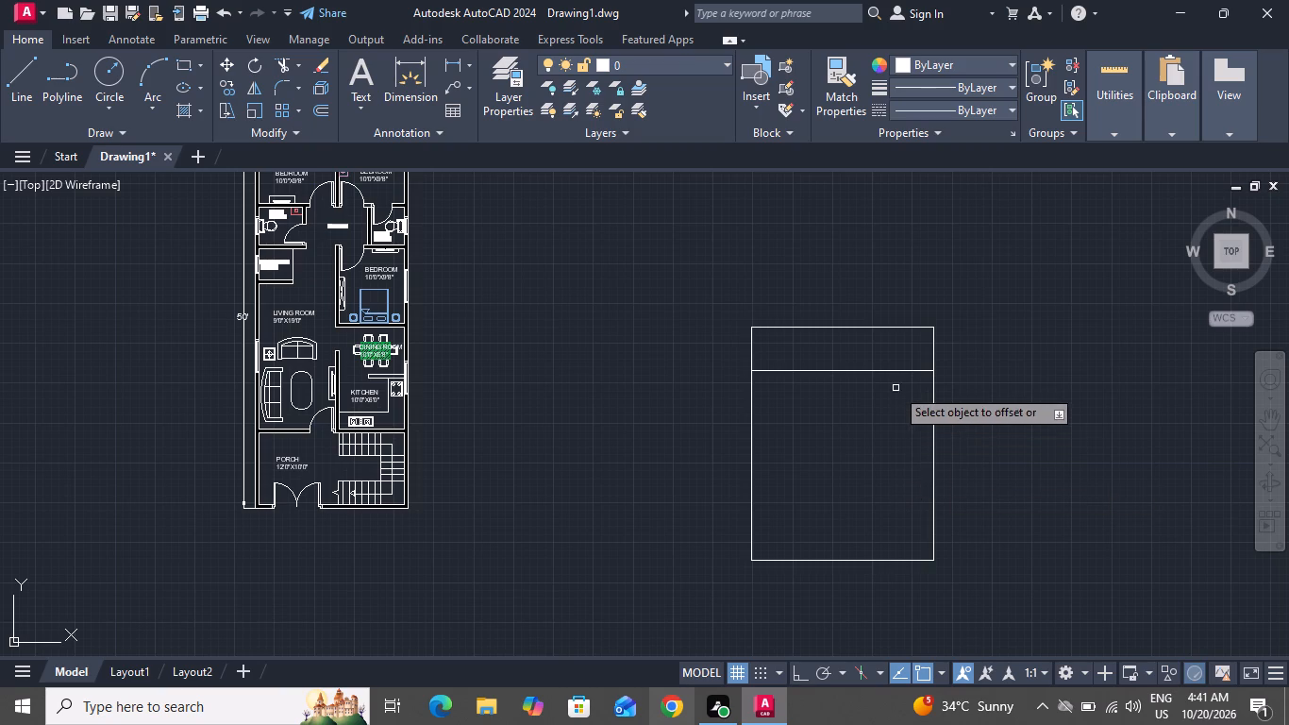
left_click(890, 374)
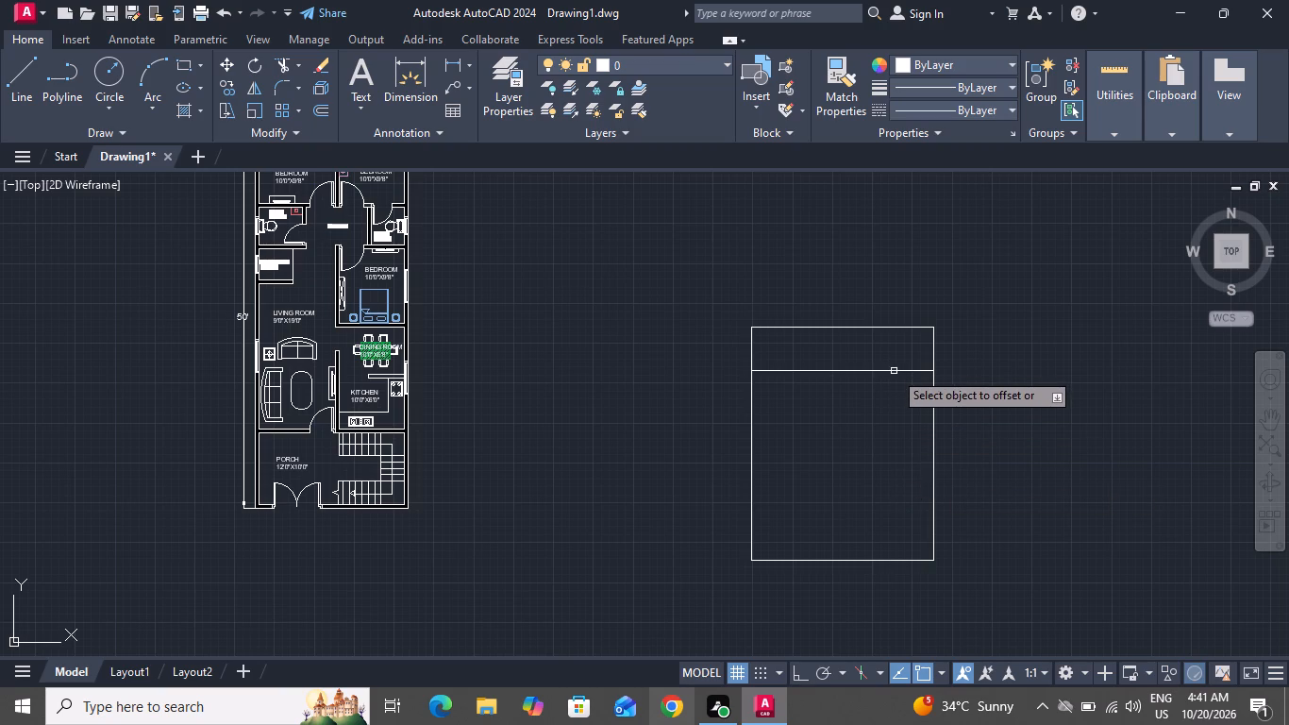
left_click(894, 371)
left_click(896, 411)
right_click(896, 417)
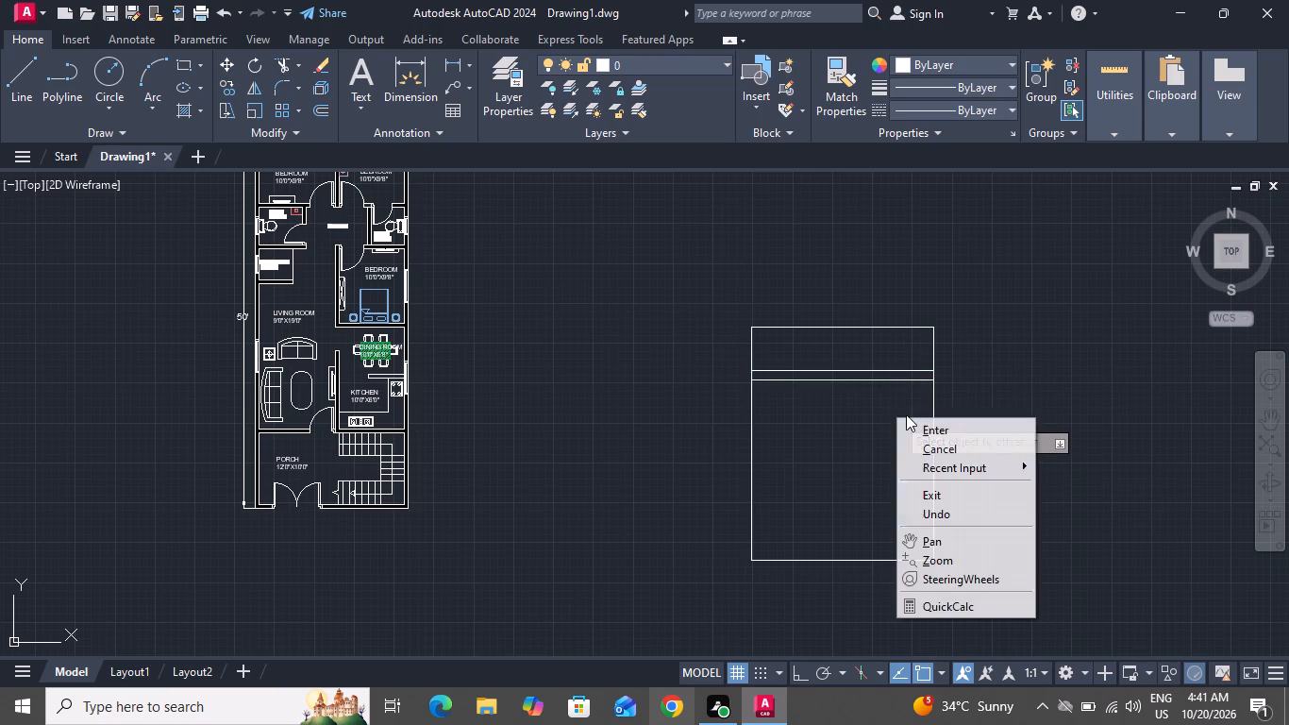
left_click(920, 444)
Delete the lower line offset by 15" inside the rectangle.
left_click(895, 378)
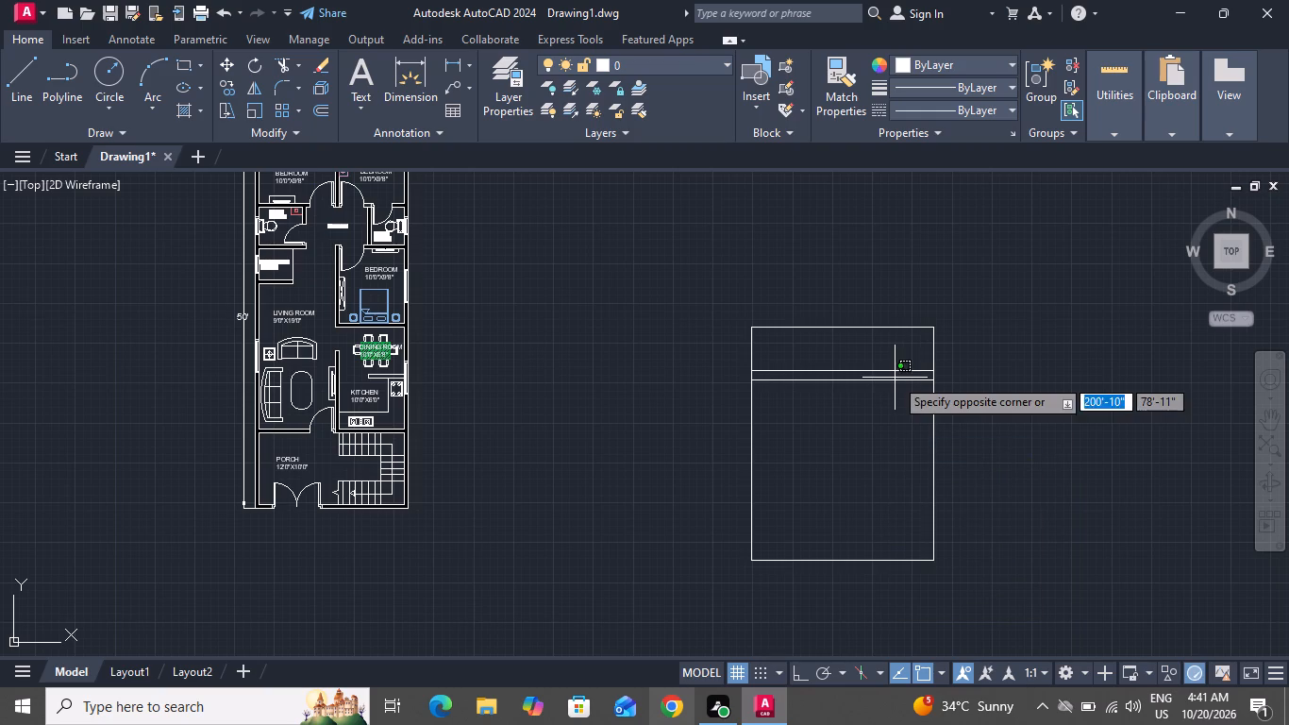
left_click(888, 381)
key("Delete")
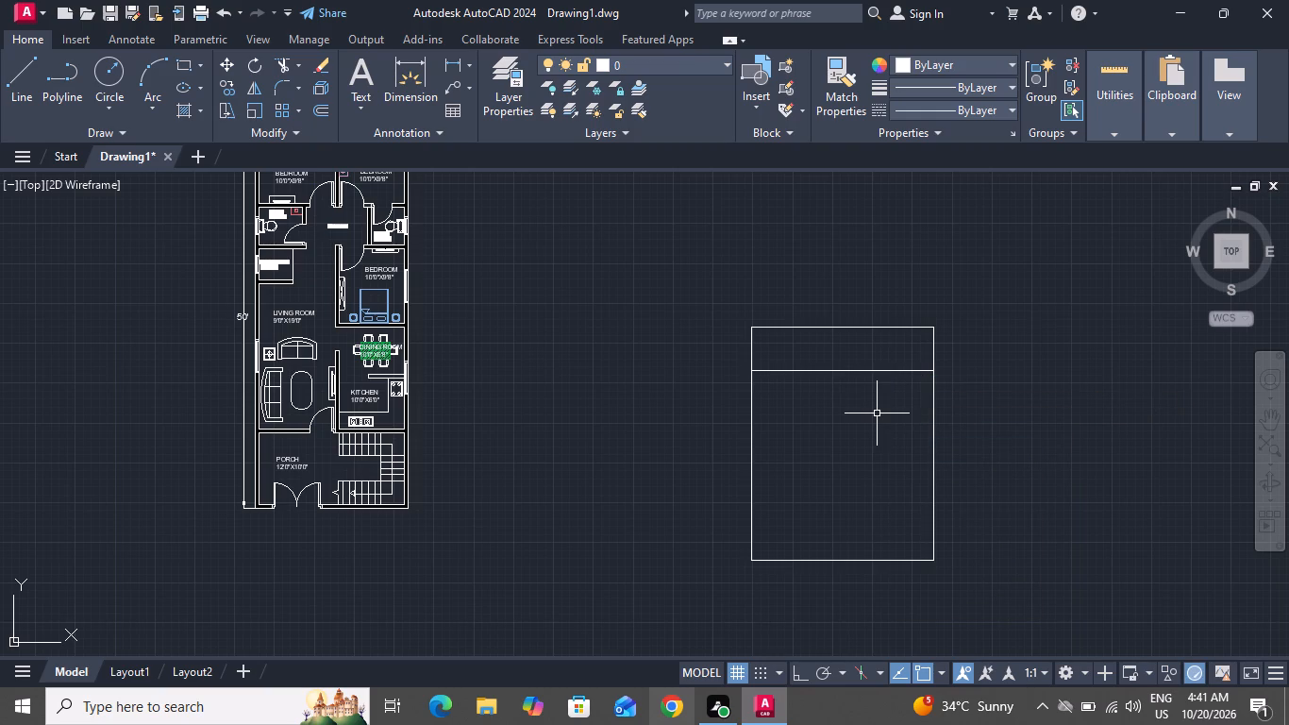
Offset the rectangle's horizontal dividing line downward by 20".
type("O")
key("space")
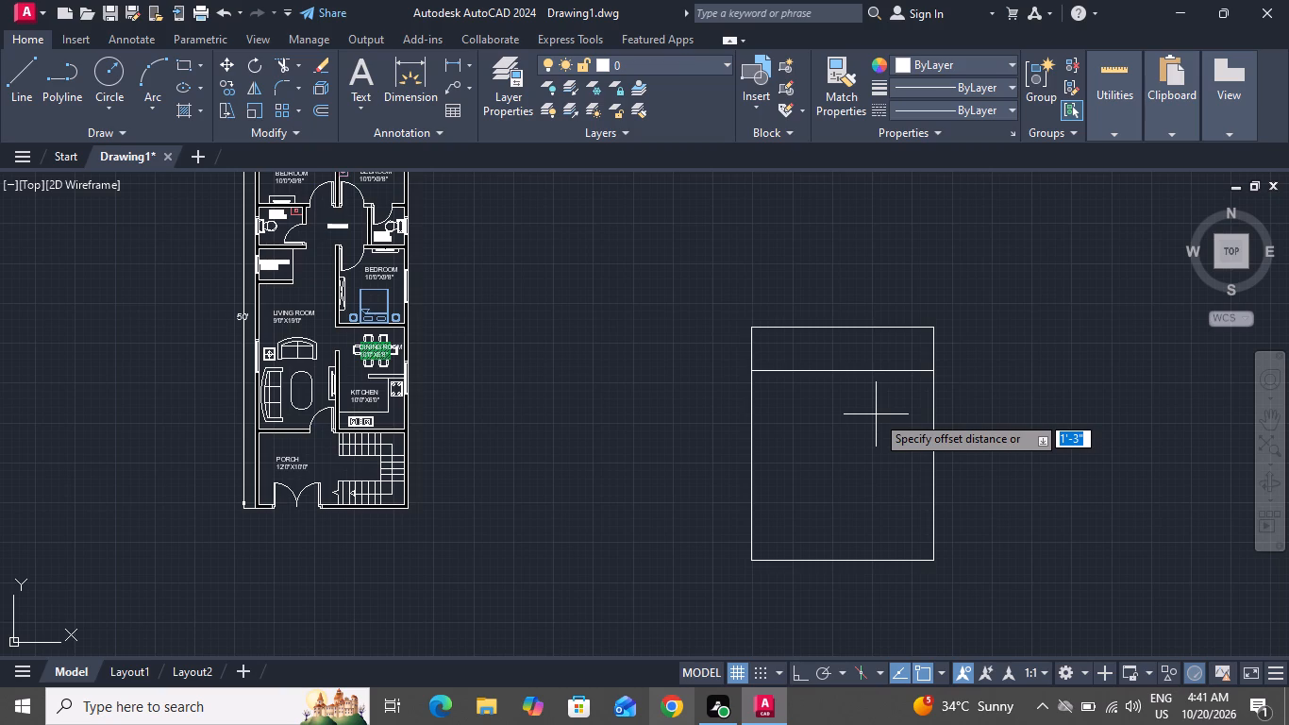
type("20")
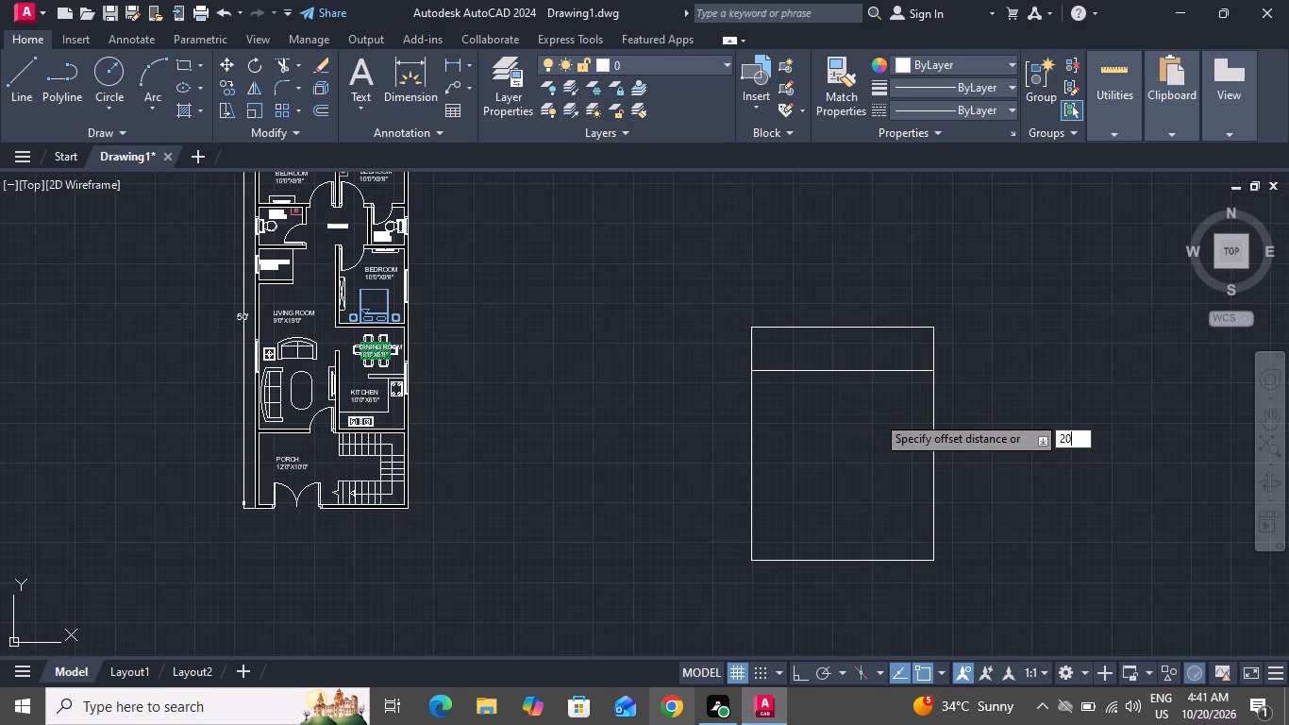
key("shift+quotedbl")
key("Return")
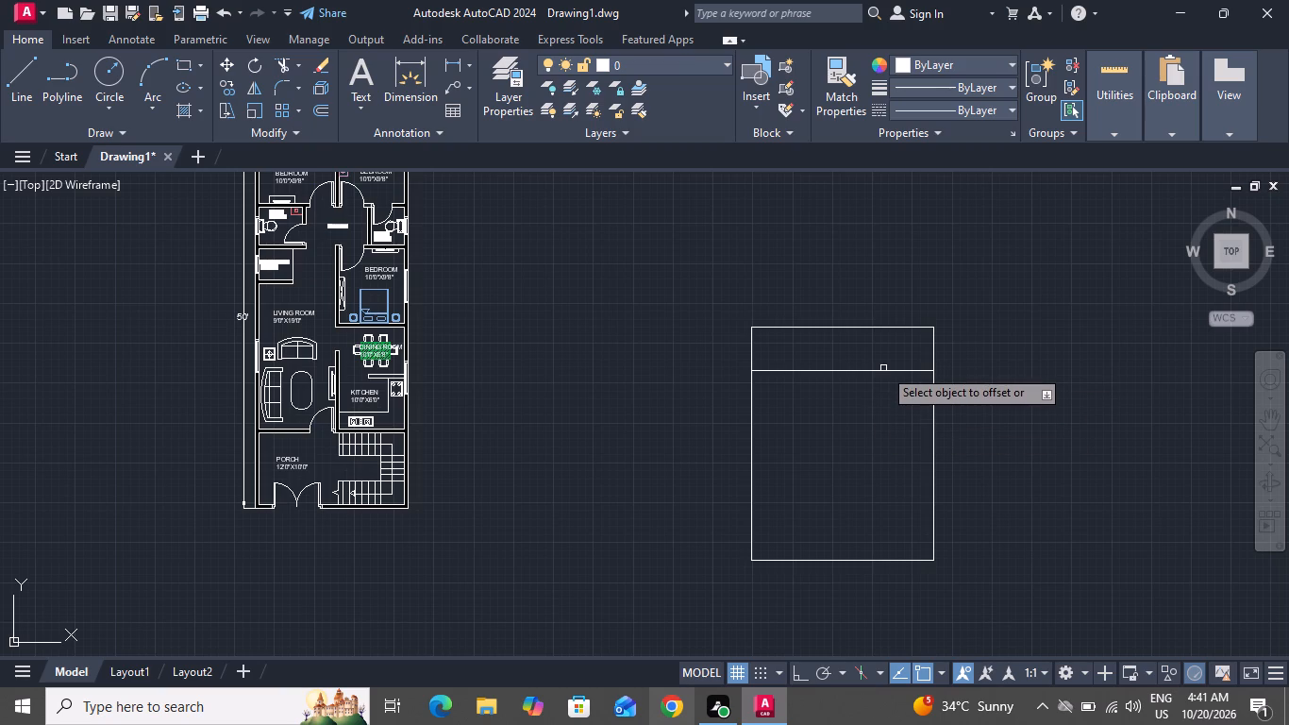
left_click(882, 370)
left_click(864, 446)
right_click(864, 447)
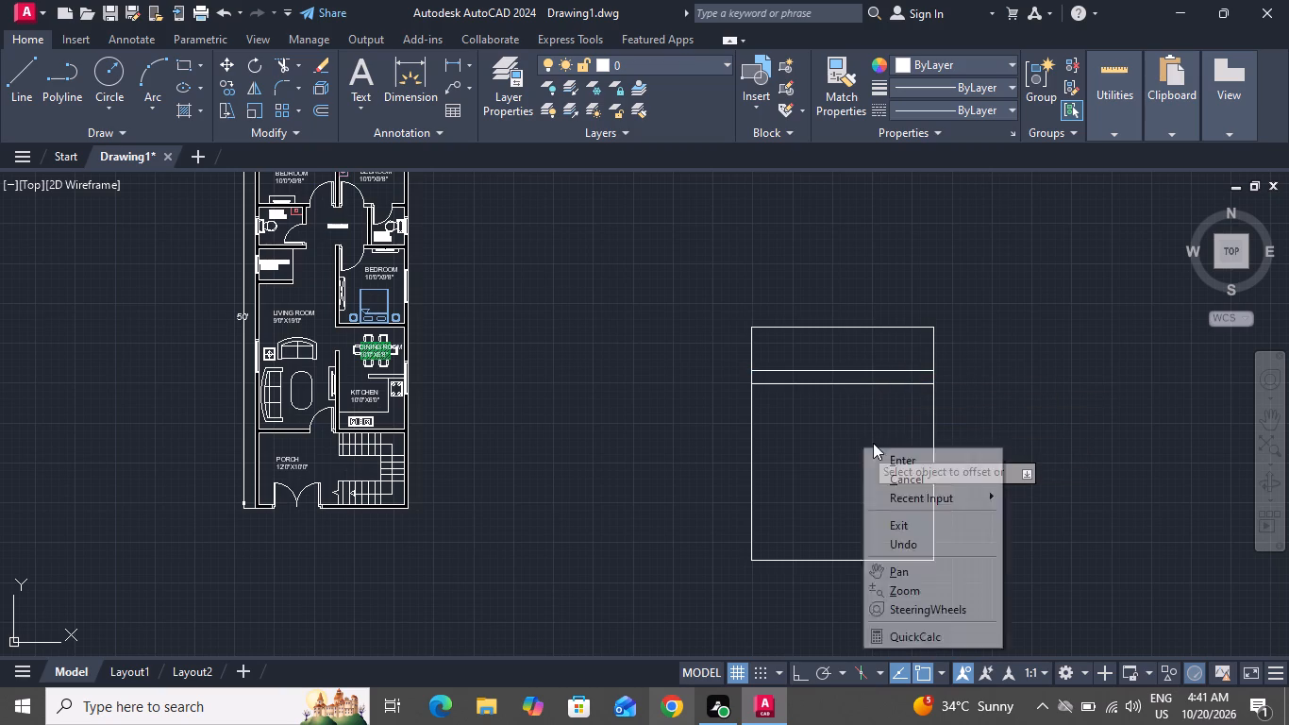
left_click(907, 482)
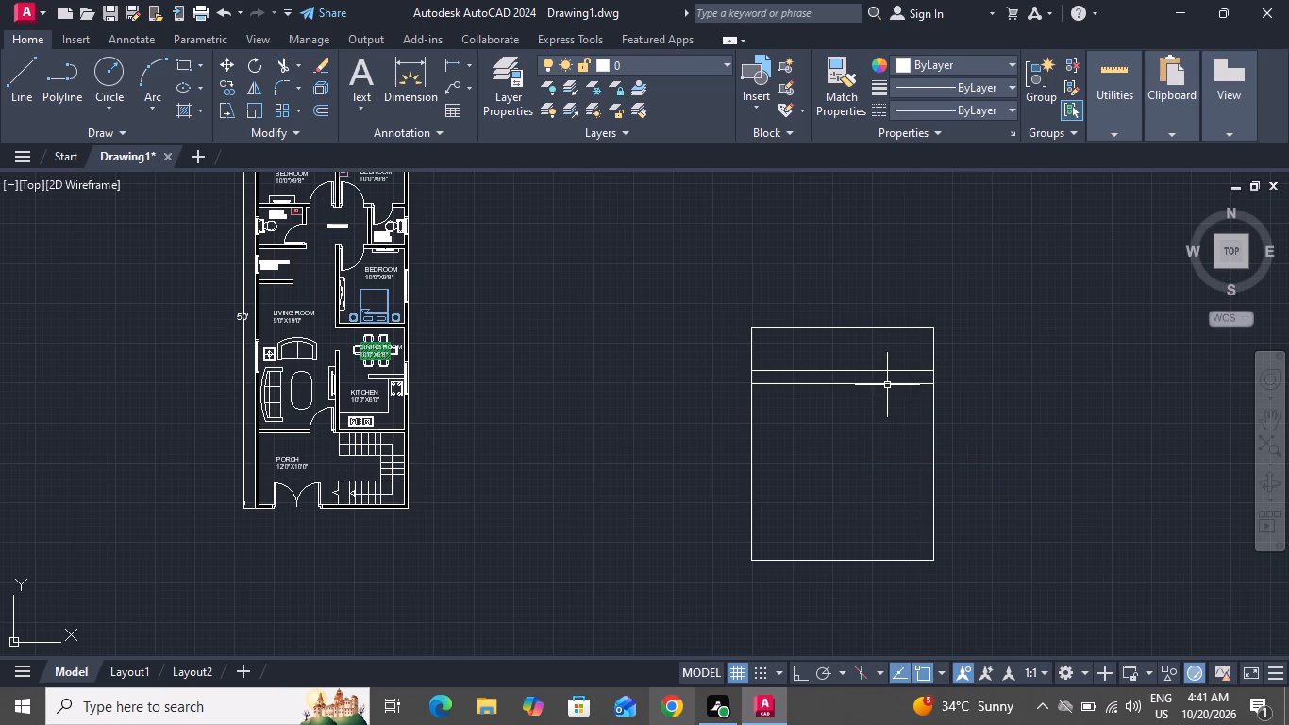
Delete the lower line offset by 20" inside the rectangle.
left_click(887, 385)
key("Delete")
Draw a second horizontal dividing line across the rectangle's full width, a short distance below the existing divider.
left_click(7, 82)
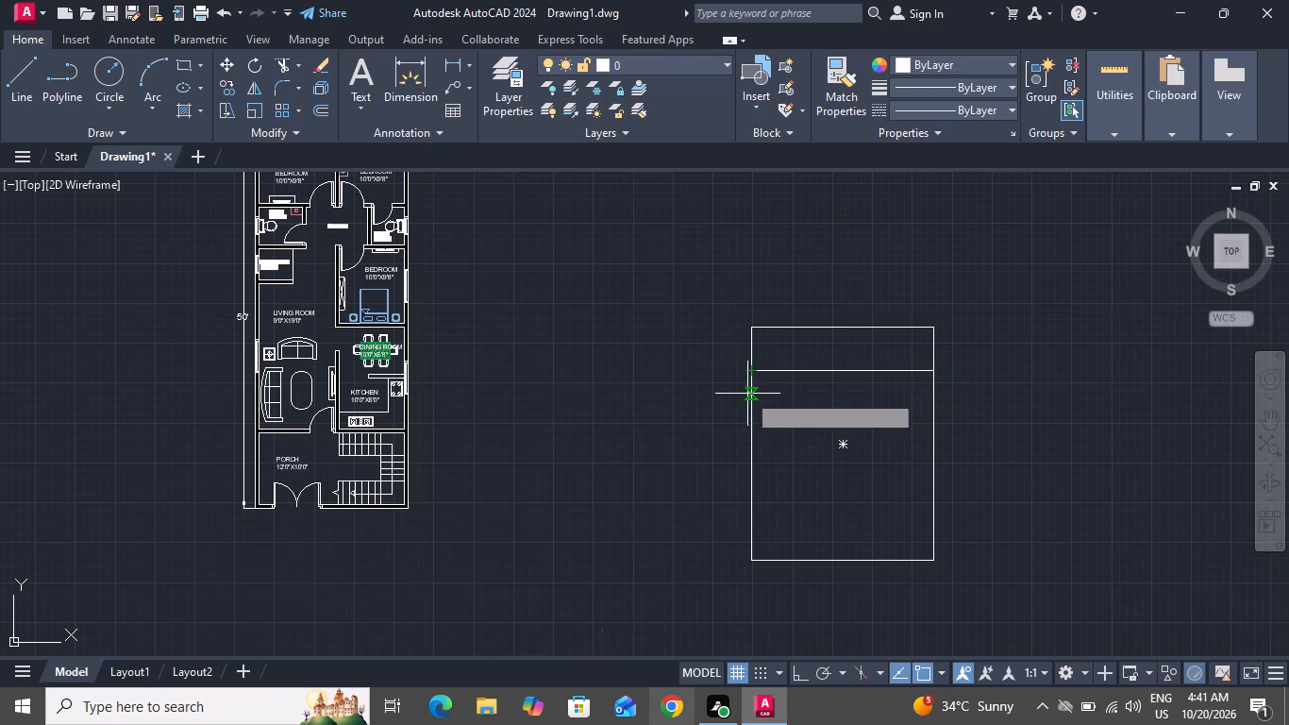
left_click(750, 411)
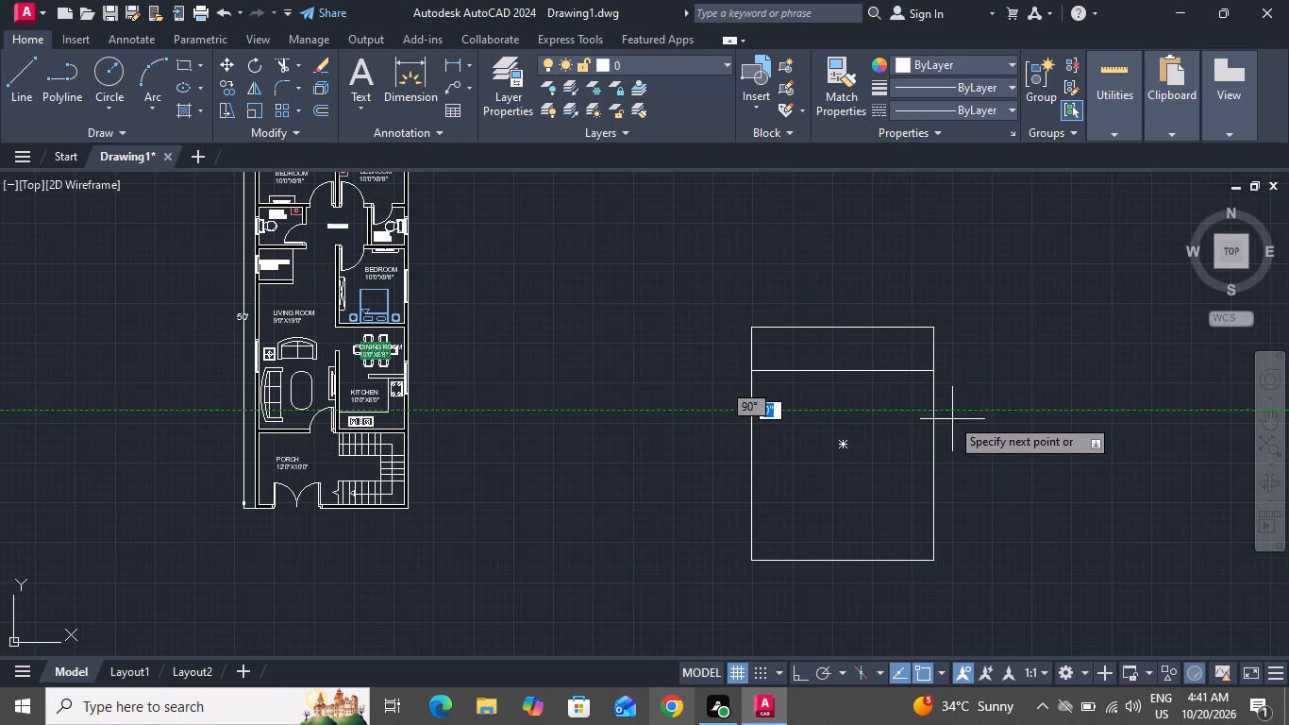
left_click(937, 408)
right_click(937, 408)
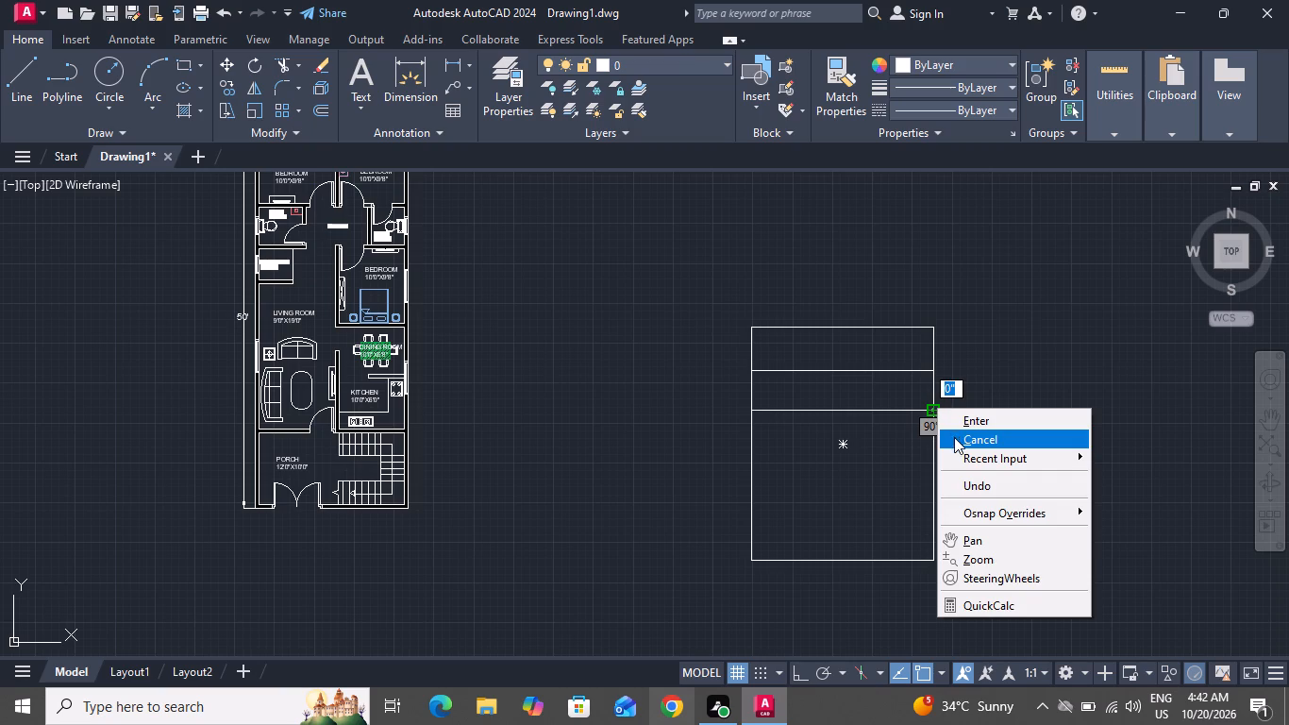
left_click(954, 437)
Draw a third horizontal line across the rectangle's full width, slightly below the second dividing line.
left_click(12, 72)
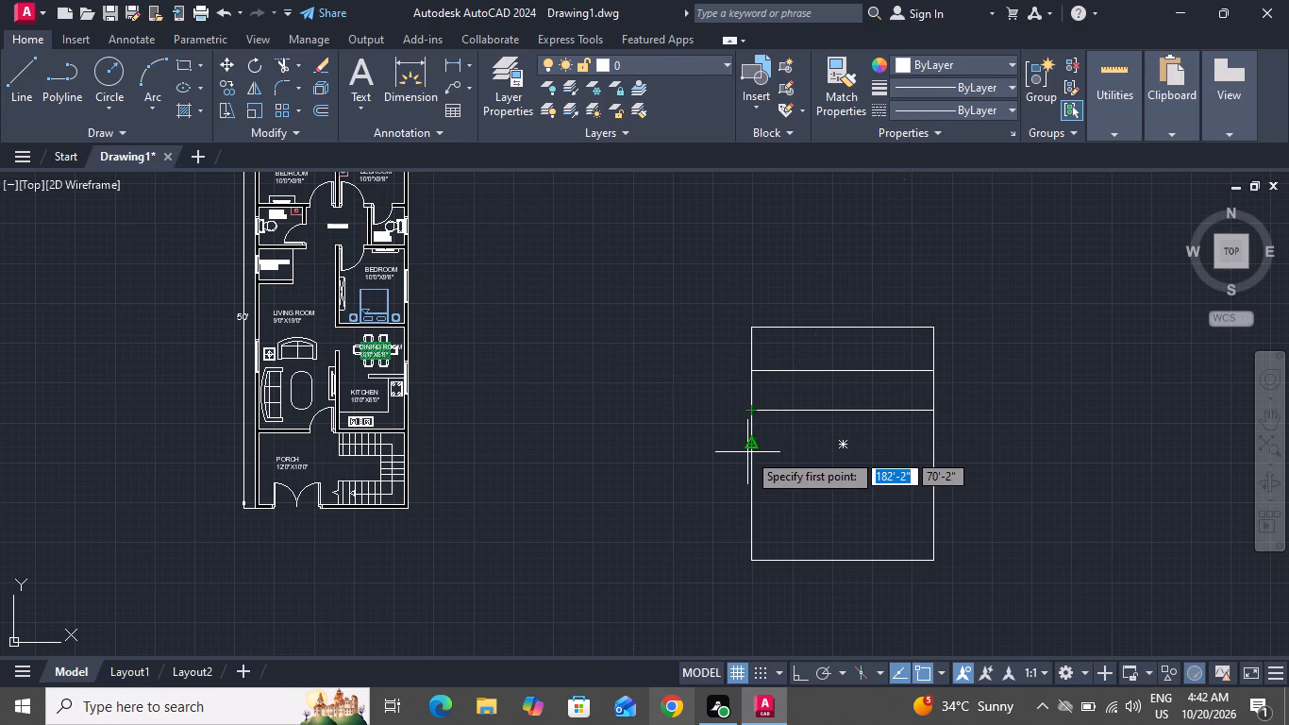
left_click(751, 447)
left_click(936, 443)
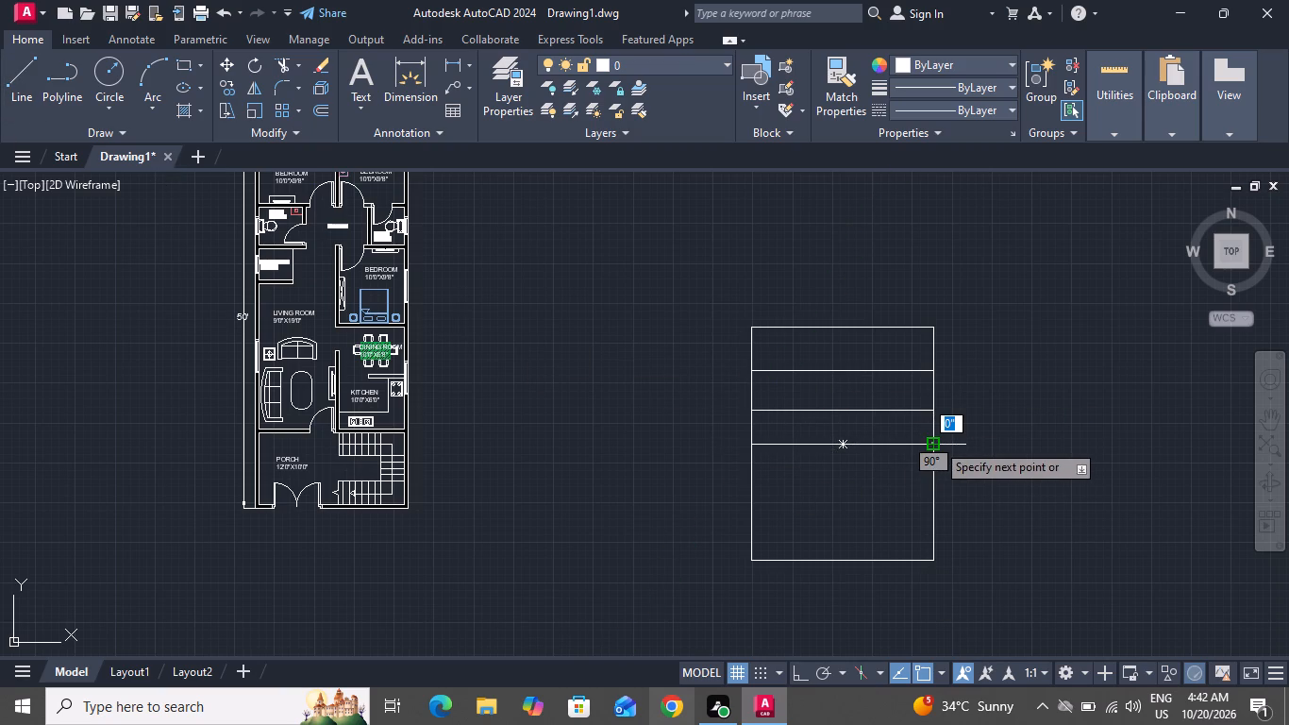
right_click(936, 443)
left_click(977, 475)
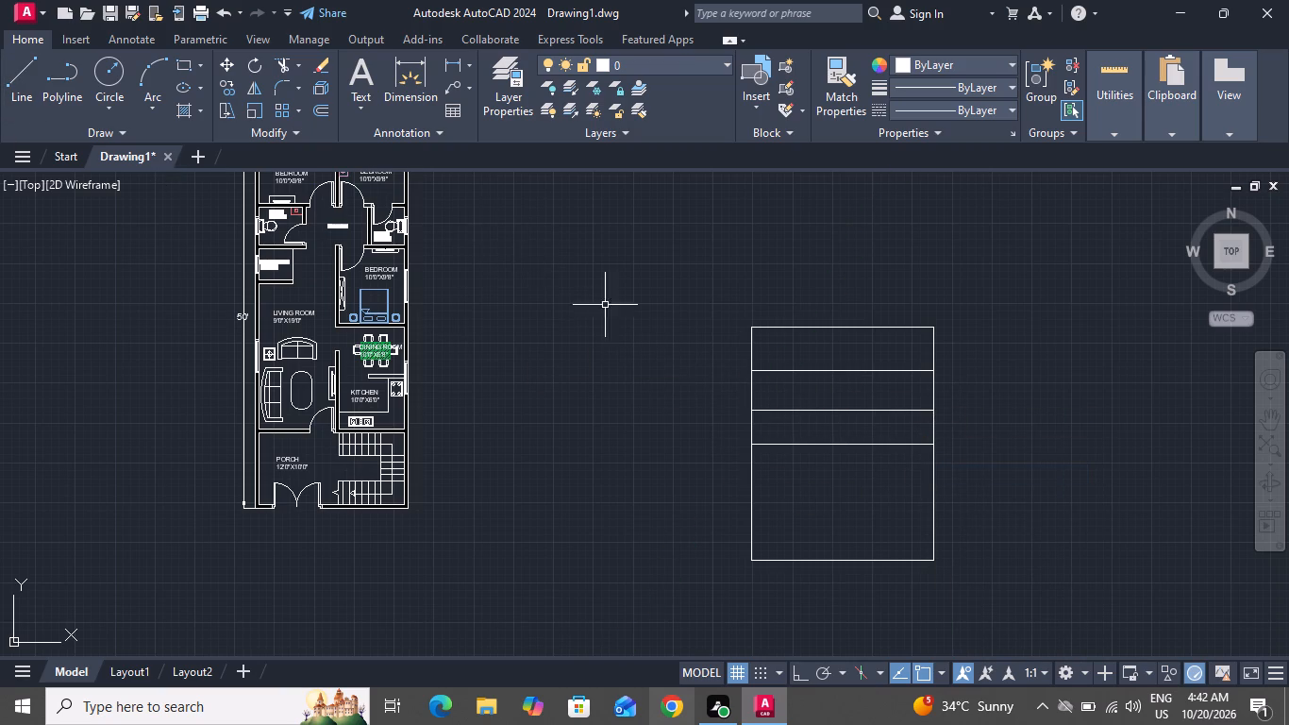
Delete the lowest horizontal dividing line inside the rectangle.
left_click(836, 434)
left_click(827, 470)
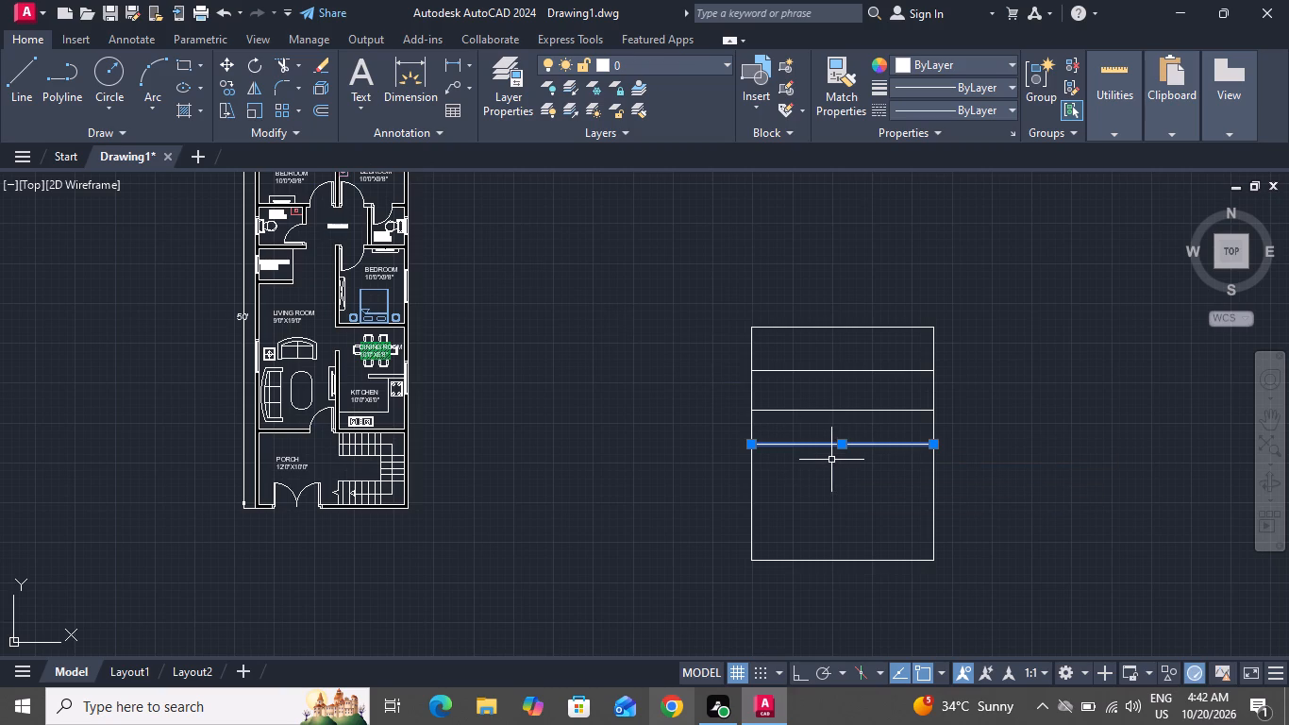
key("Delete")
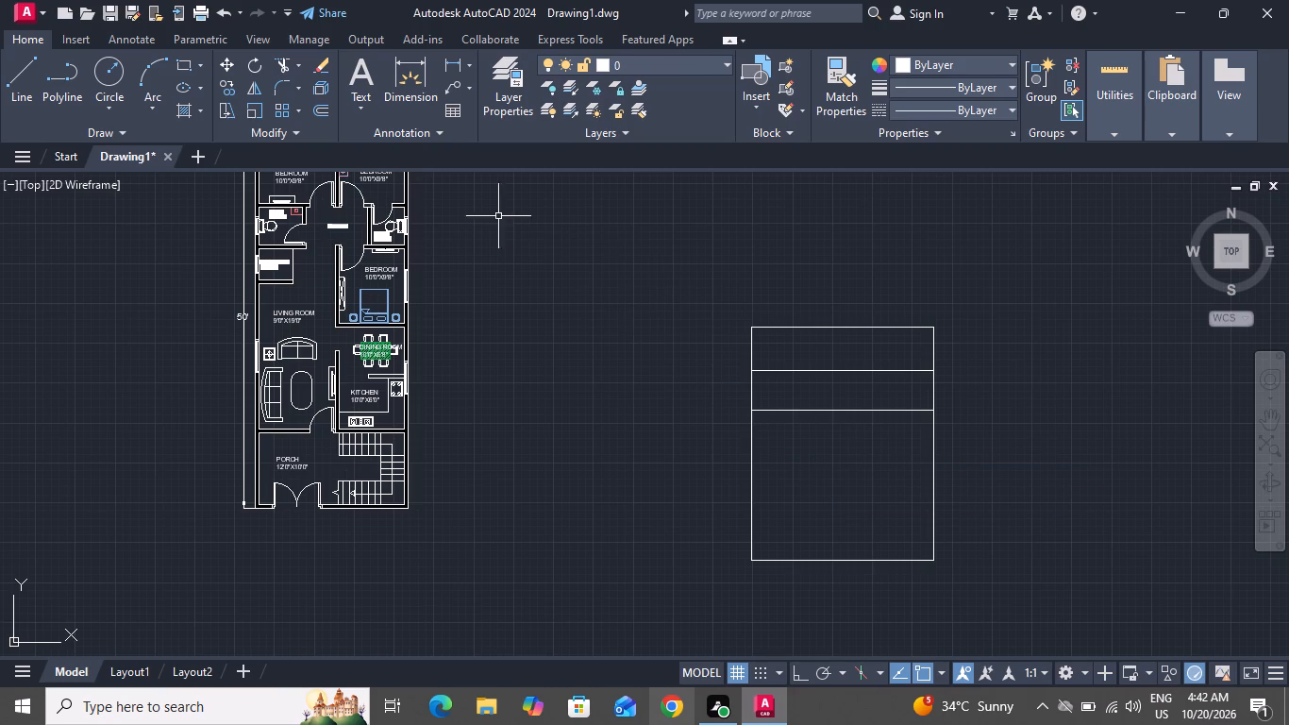
Draw a third horizontal dividing line about 23'-8" long across the rectangle, below the second divider.
left_click(30, 82)
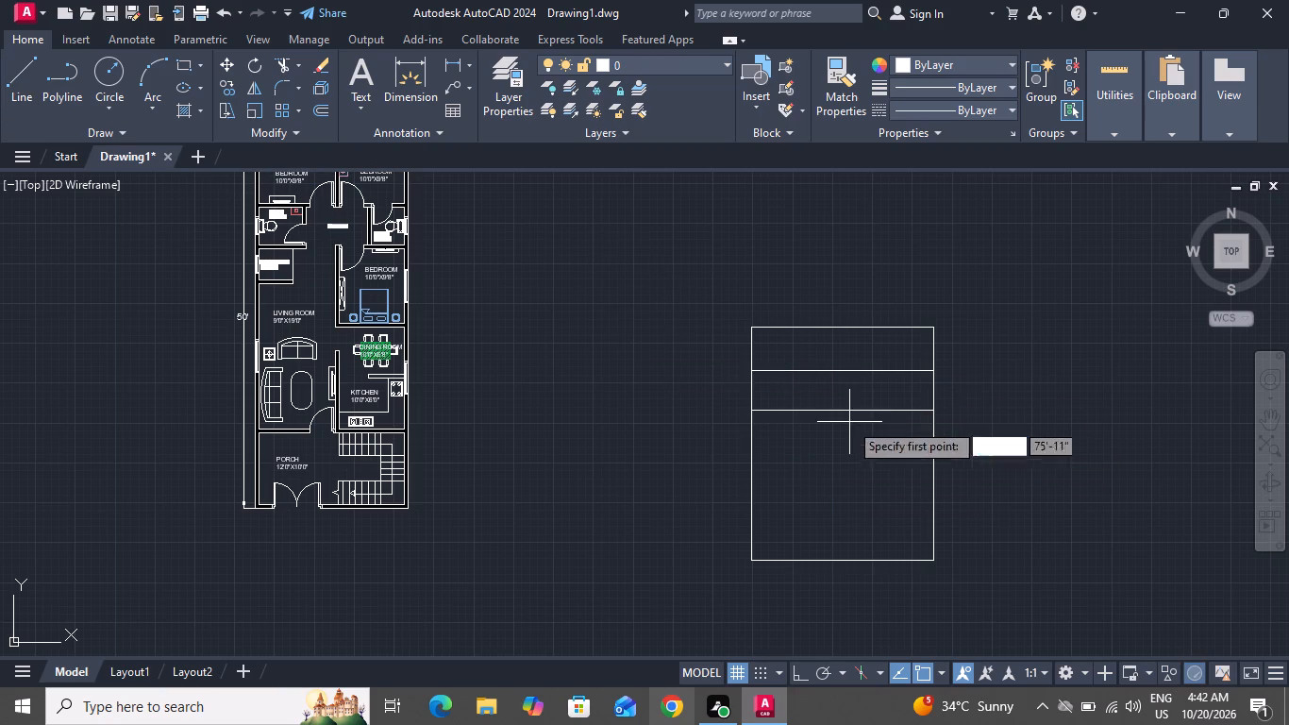
scroll(711, 461, "up", 1)
left_click(777, 440)
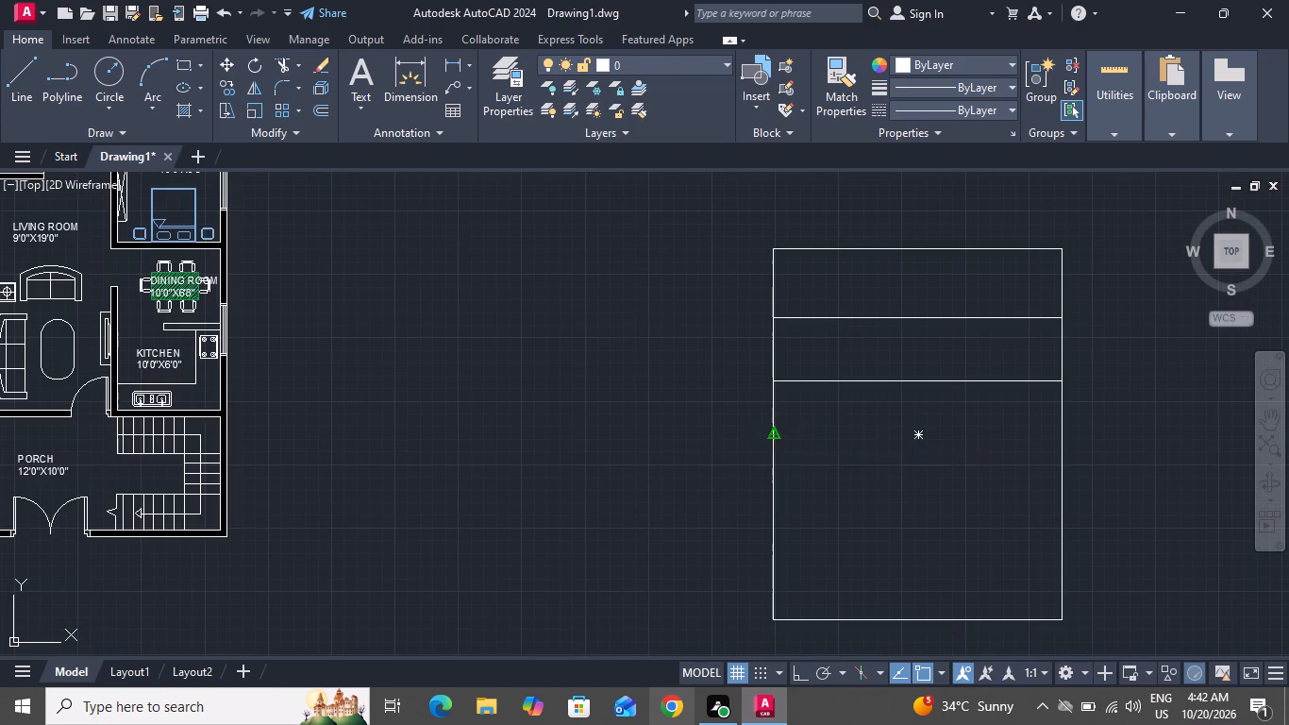
left_click(1060, 430)
right_click(1060, 430)
left_click(1101, 461)
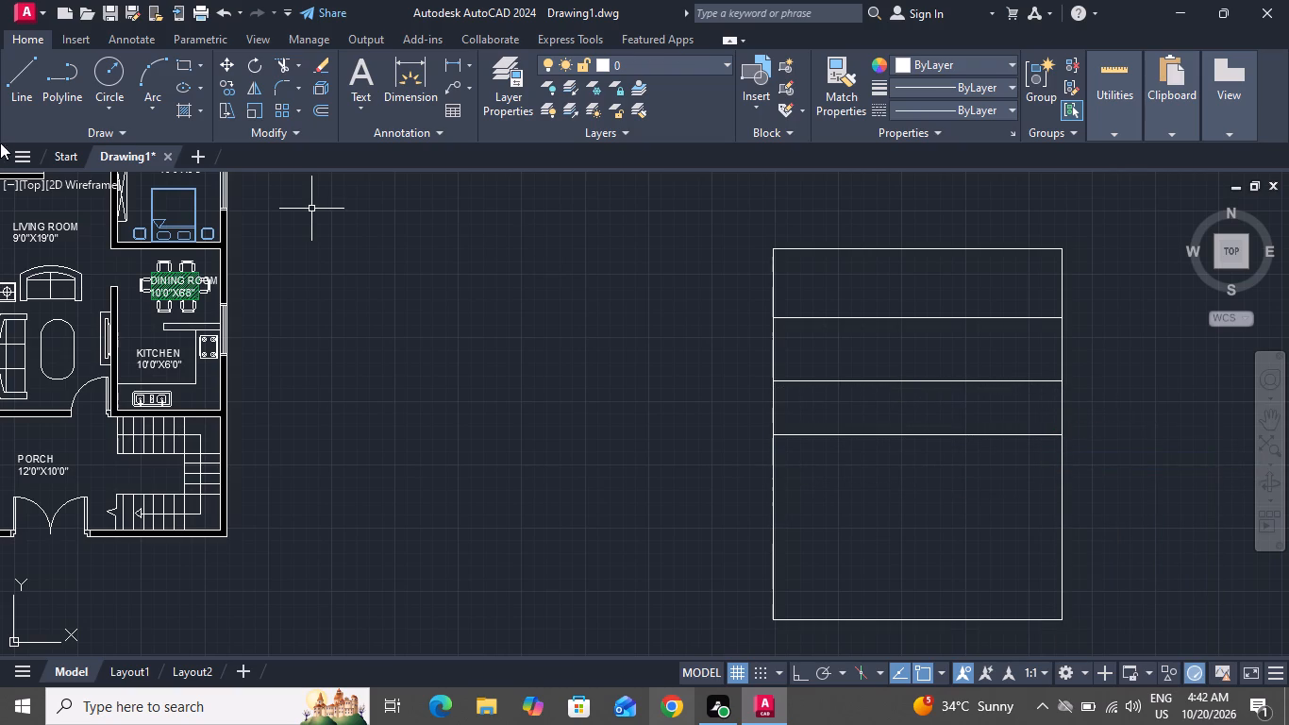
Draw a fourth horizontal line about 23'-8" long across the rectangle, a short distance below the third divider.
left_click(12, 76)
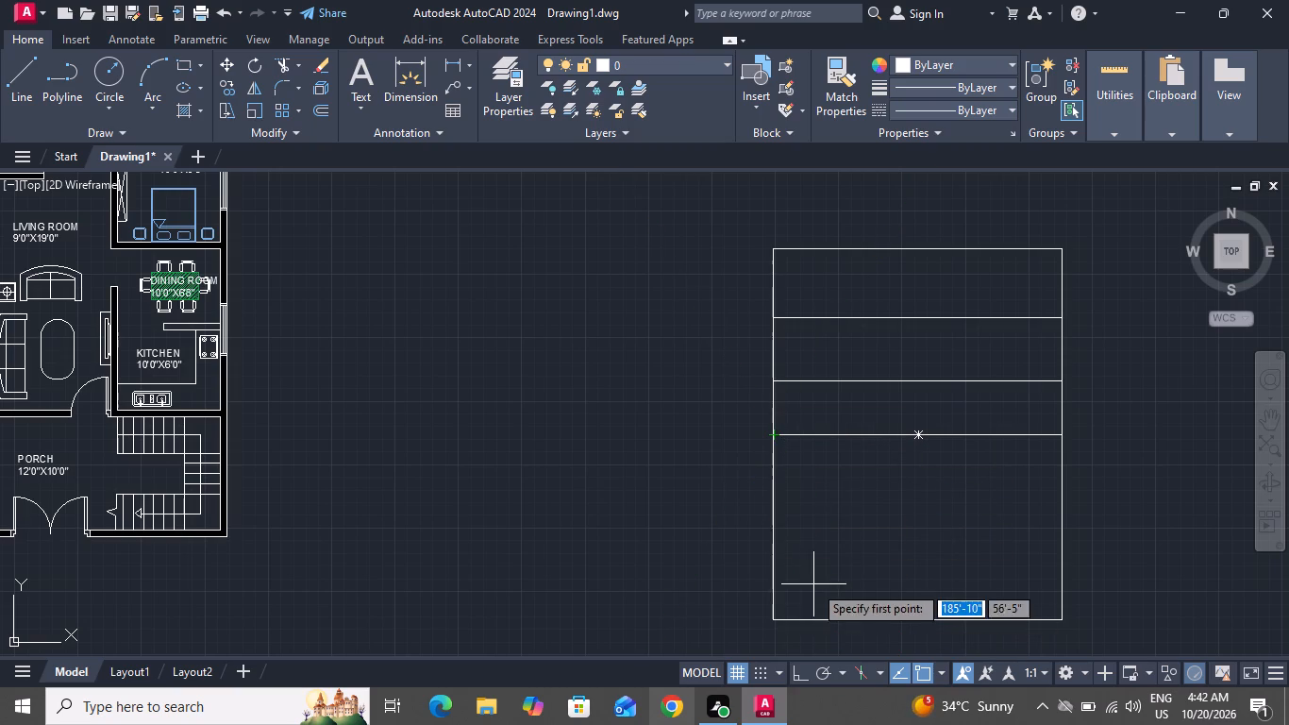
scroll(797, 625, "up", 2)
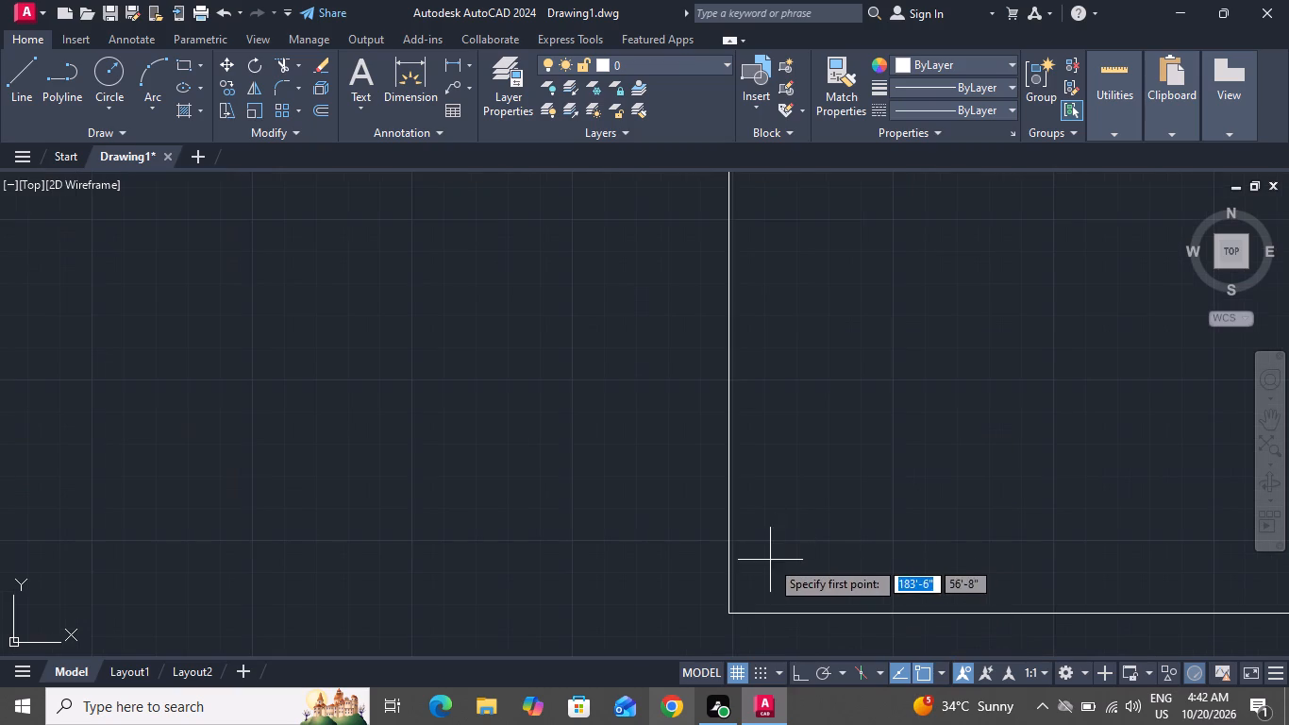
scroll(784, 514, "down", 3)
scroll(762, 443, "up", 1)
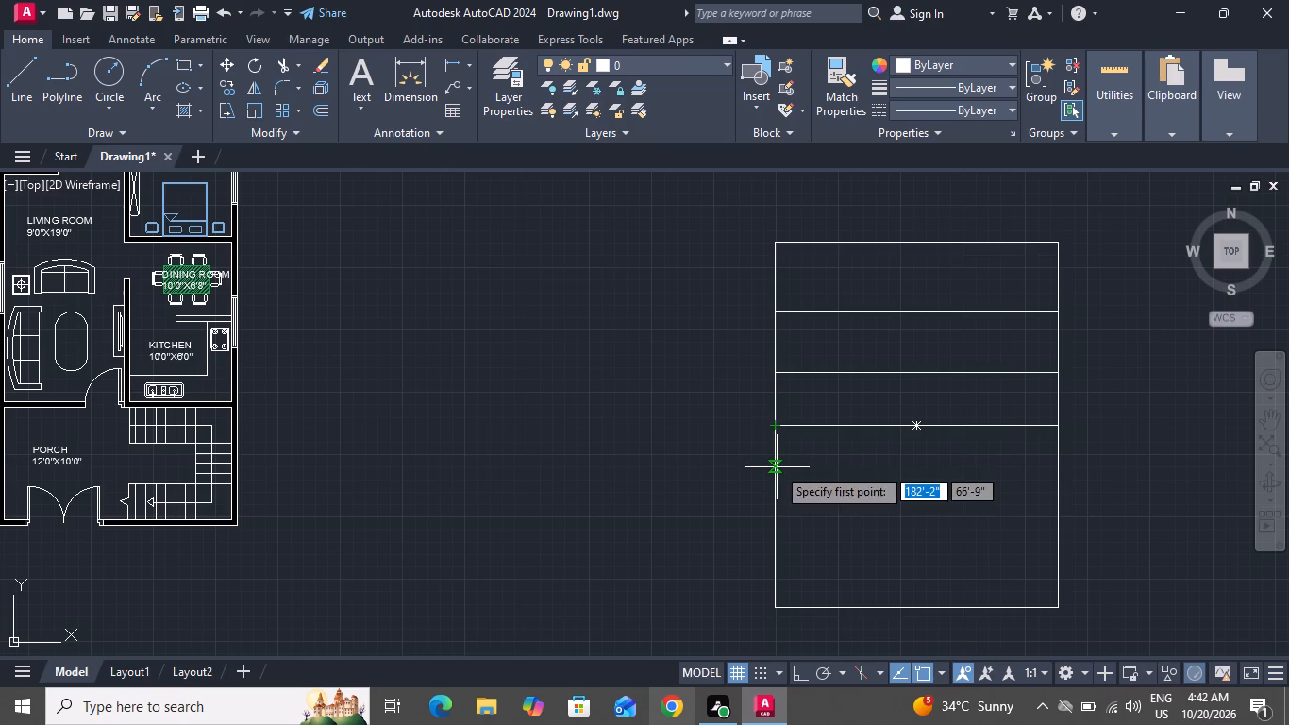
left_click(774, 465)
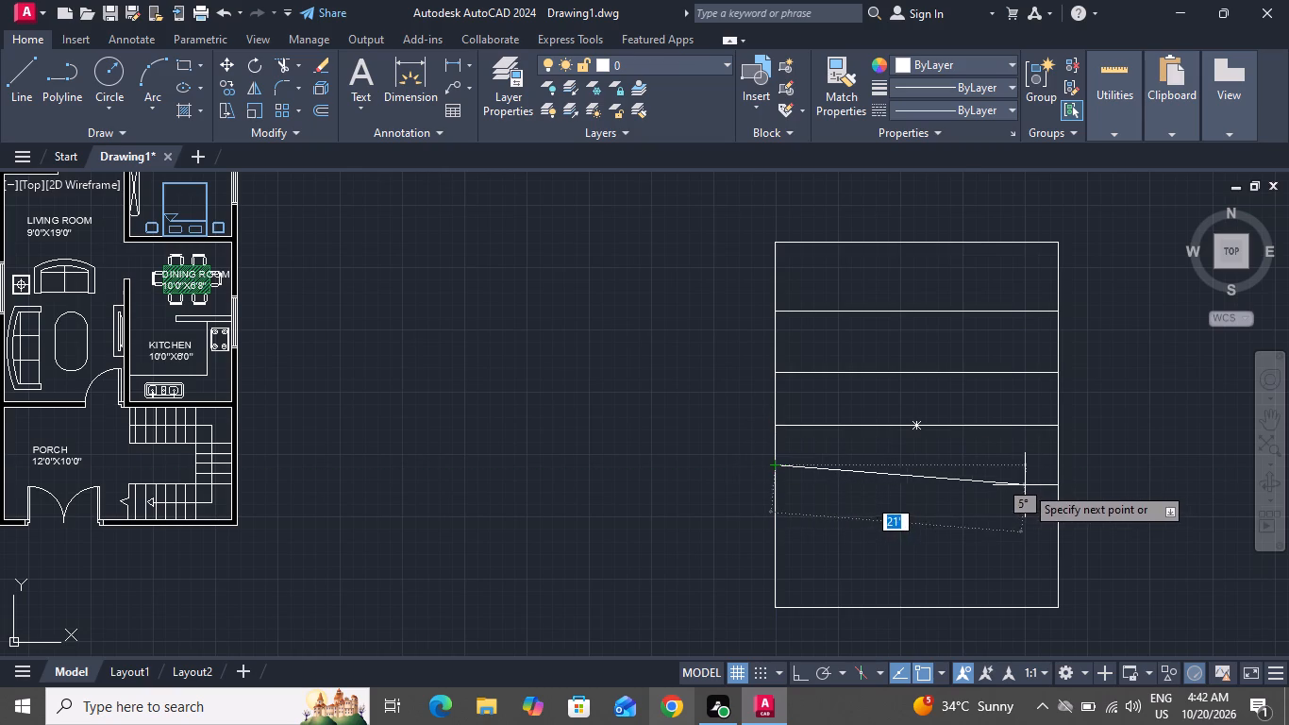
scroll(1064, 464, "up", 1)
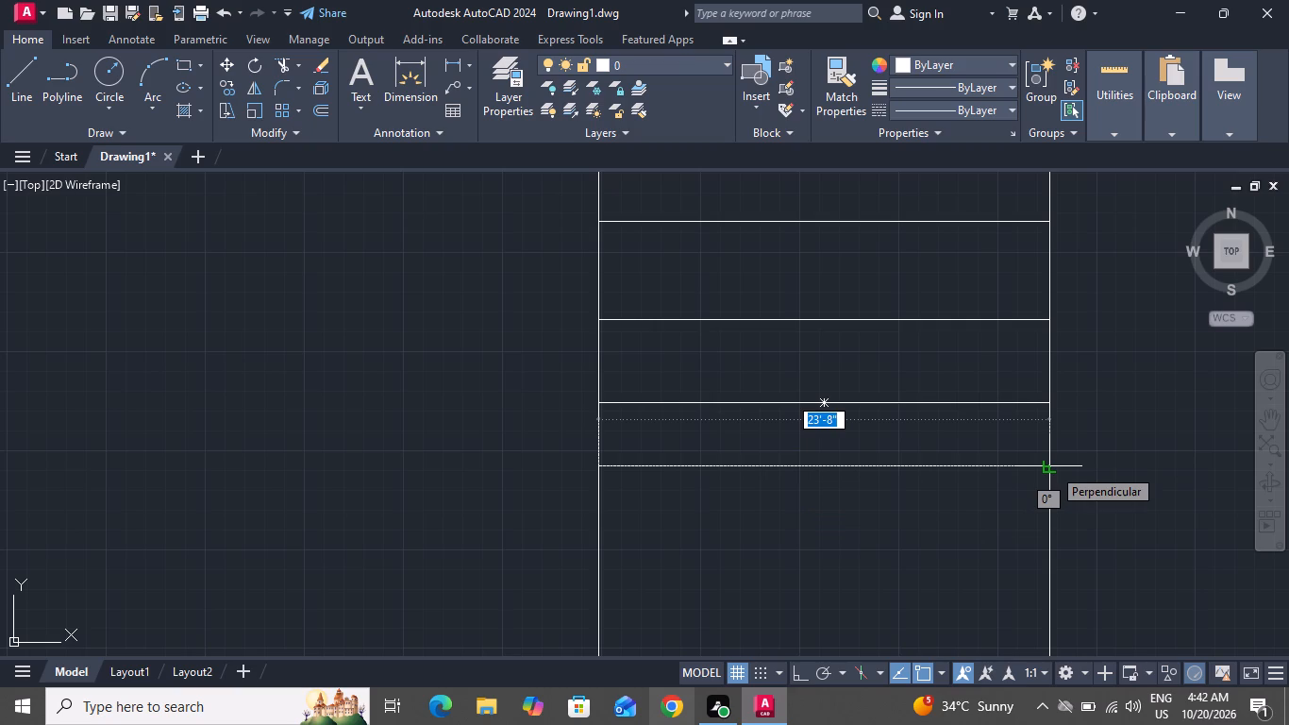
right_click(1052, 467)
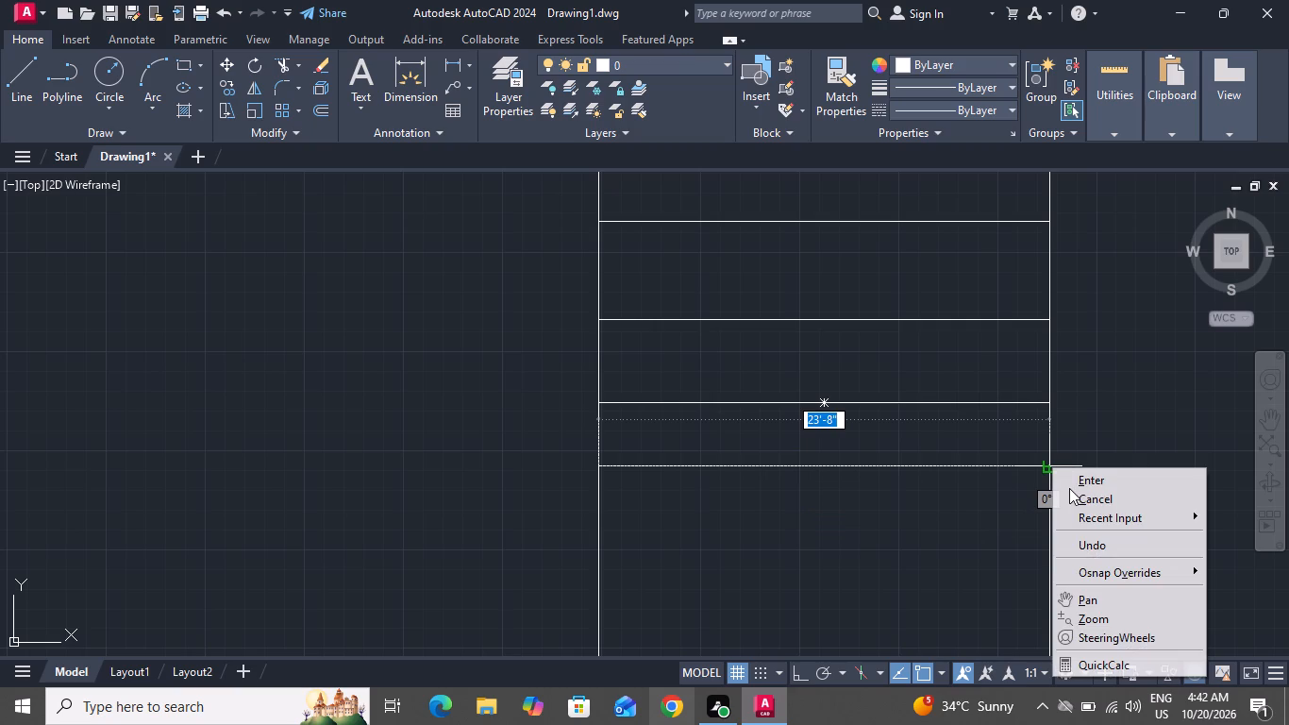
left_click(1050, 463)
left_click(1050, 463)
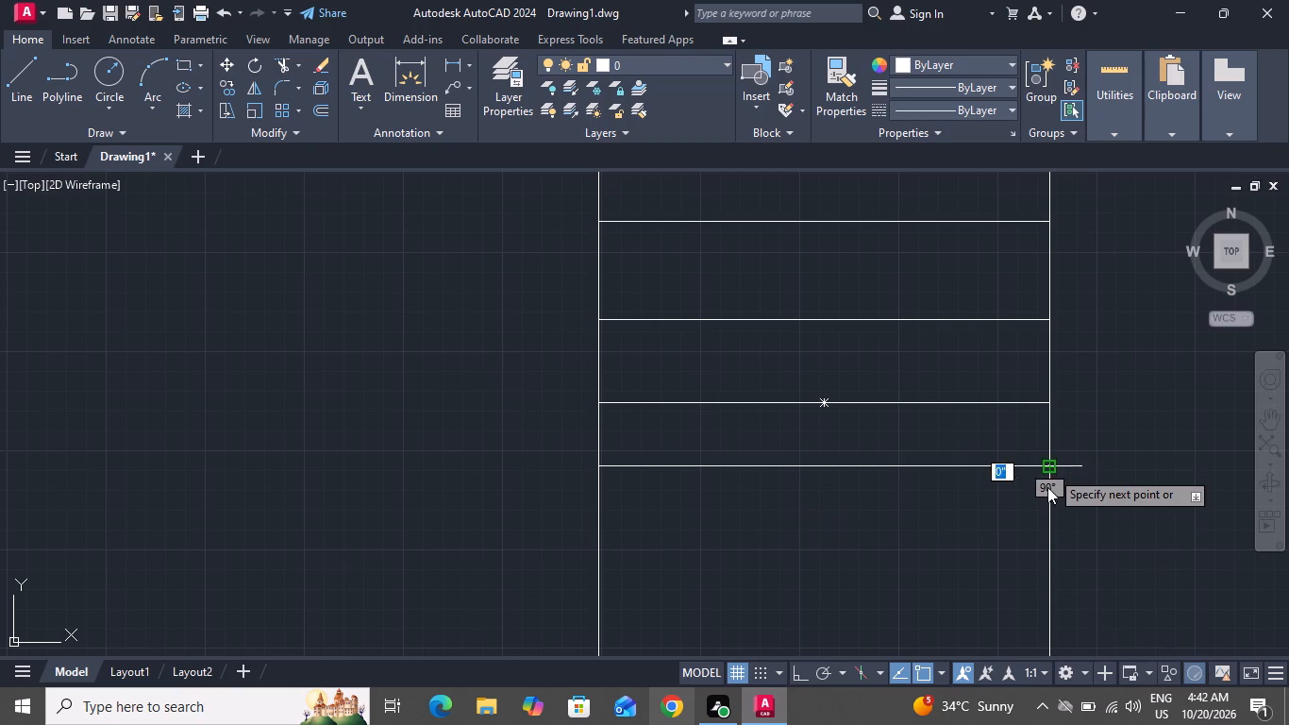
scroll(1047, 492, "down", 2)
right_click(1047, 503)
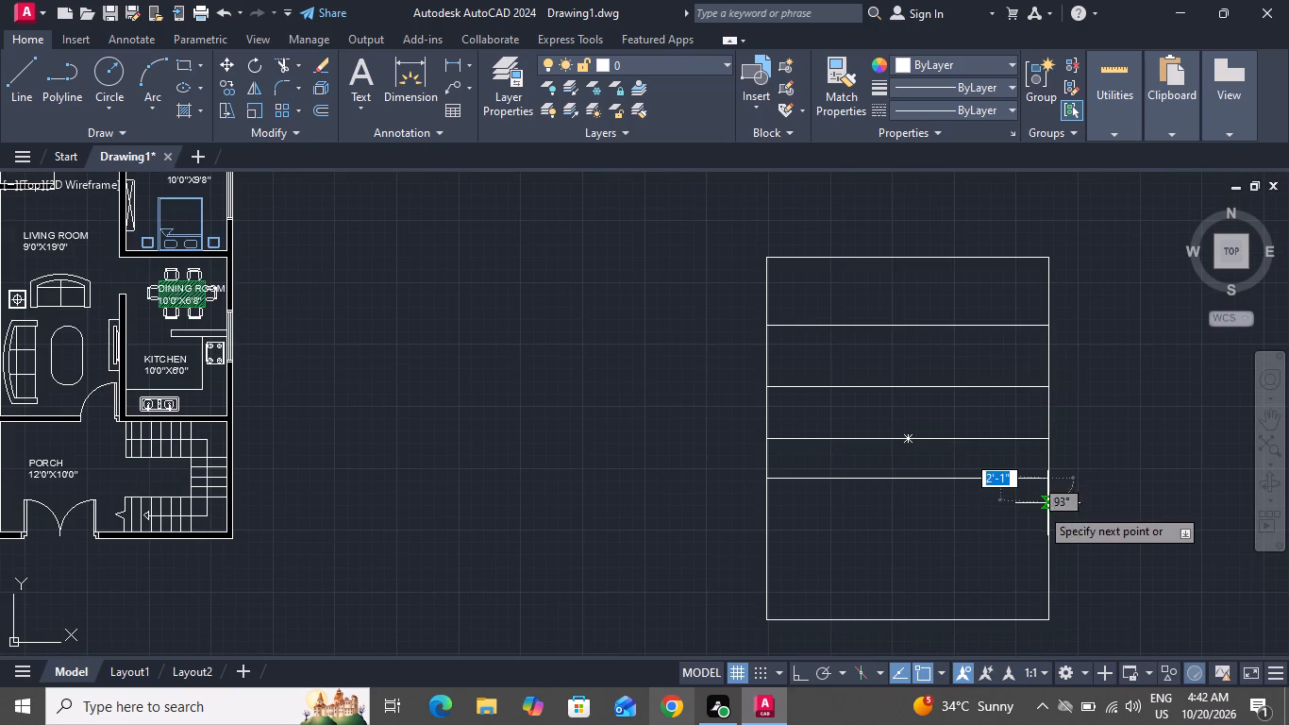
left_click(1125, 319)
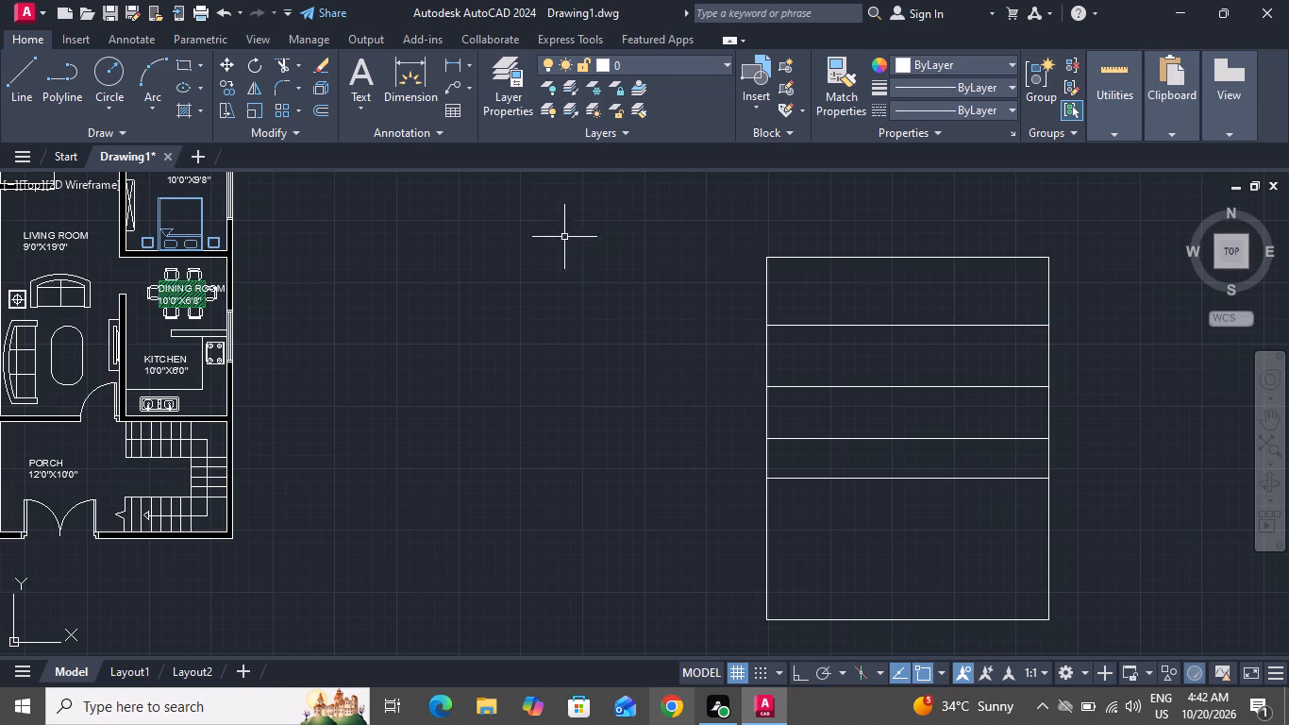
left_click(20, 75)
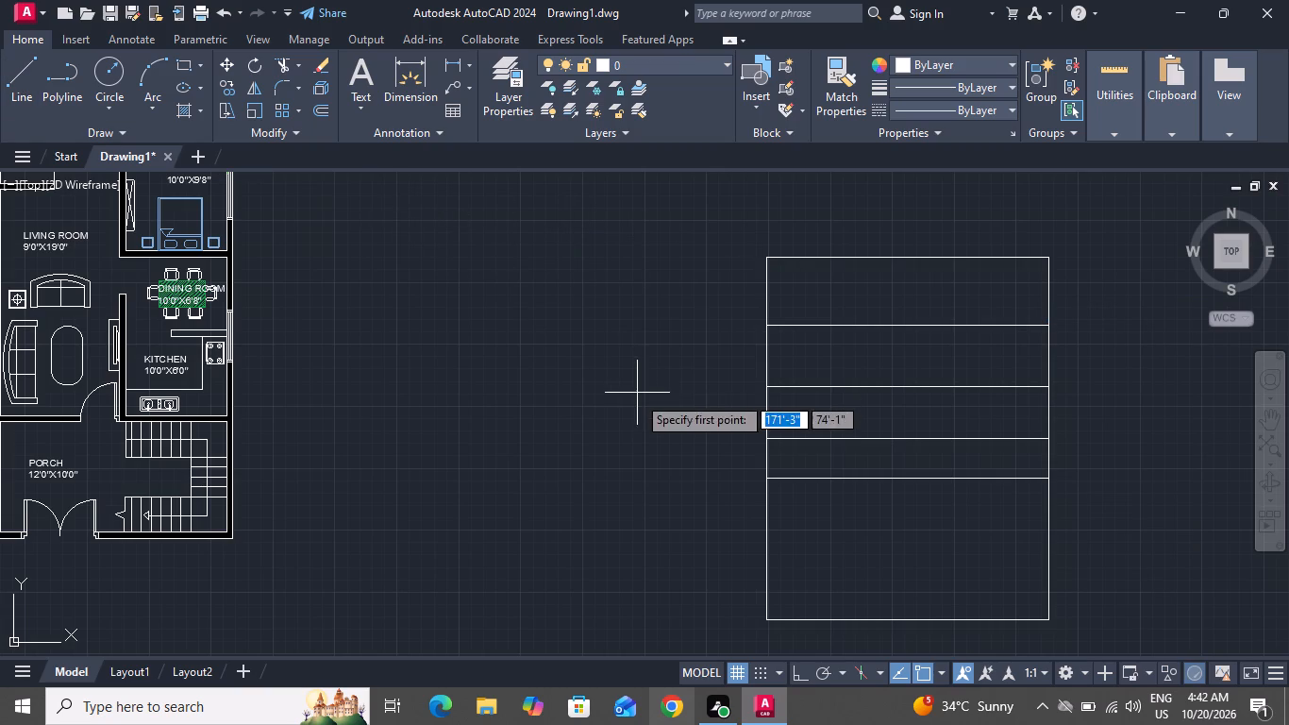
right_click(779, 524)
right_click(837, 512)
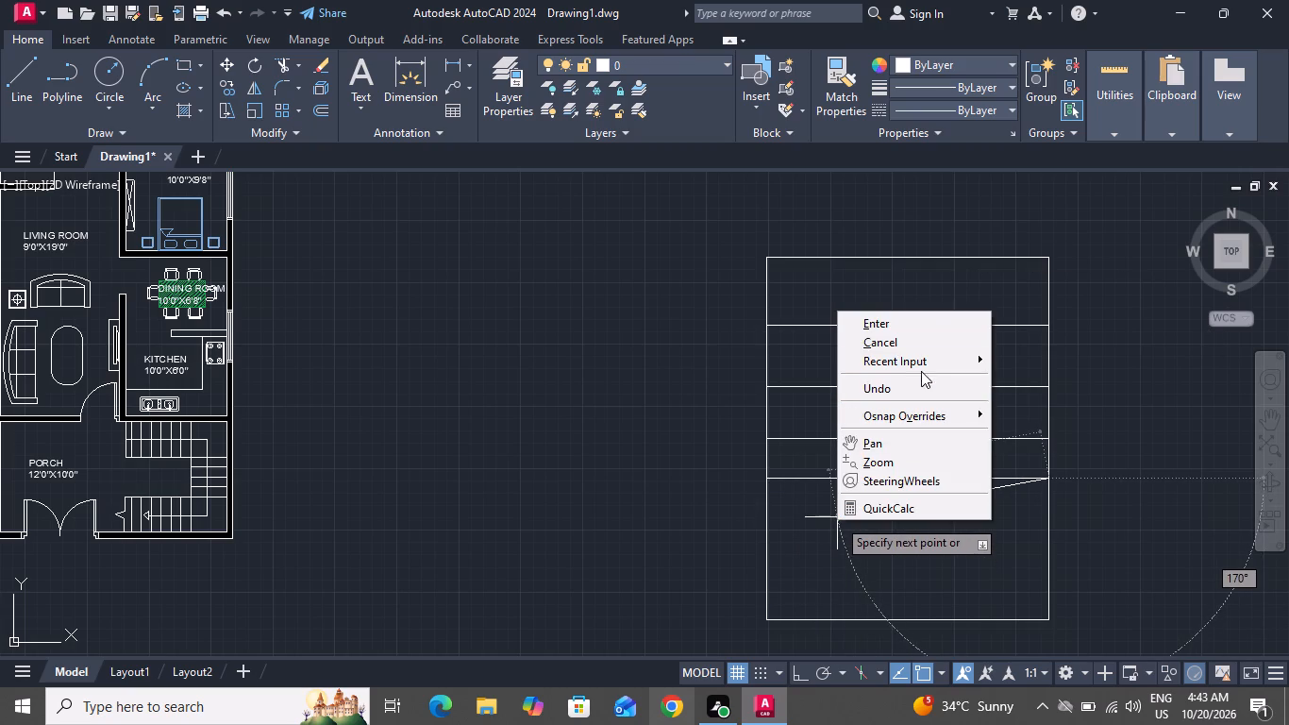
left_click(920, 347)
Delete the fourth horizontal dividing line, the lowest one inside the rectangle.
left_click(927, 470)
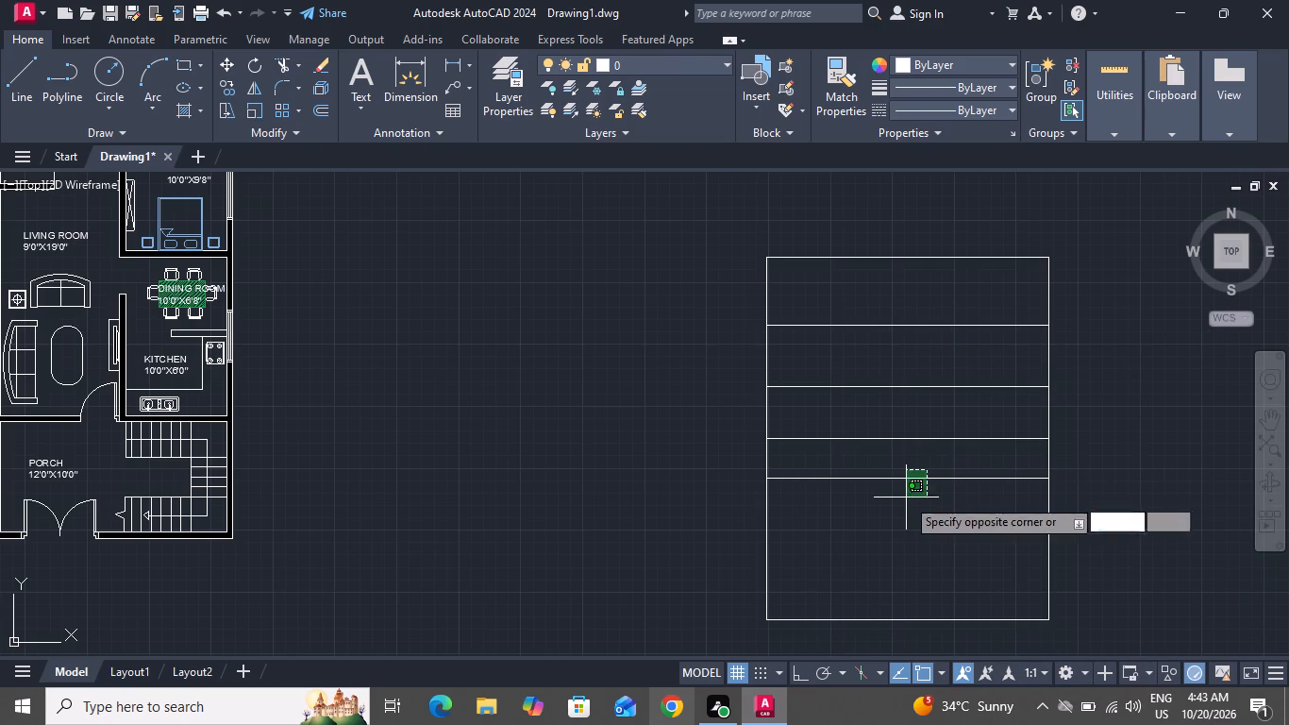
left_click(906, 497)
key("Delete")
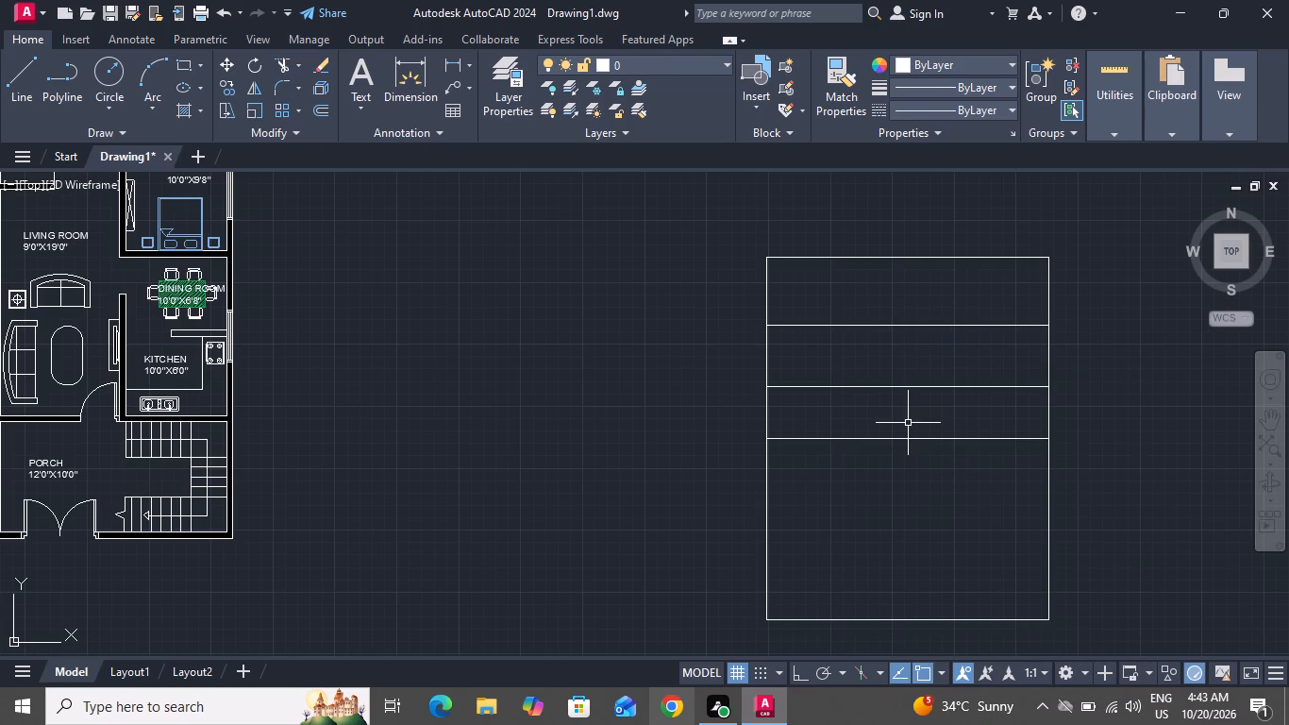
Draw a fourth horizontal line across the rectangle, spaced below the third divider about as far as the row above.
left_click(21, 59)
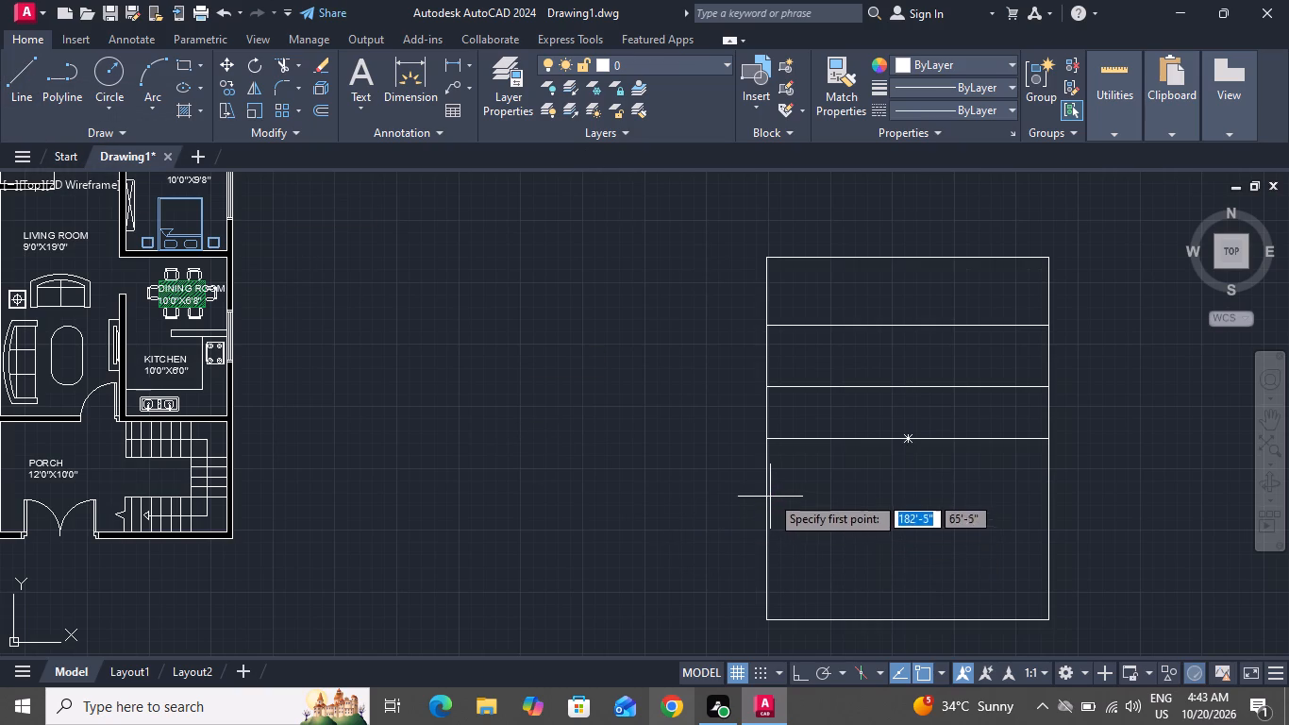
left_click(766, 488)
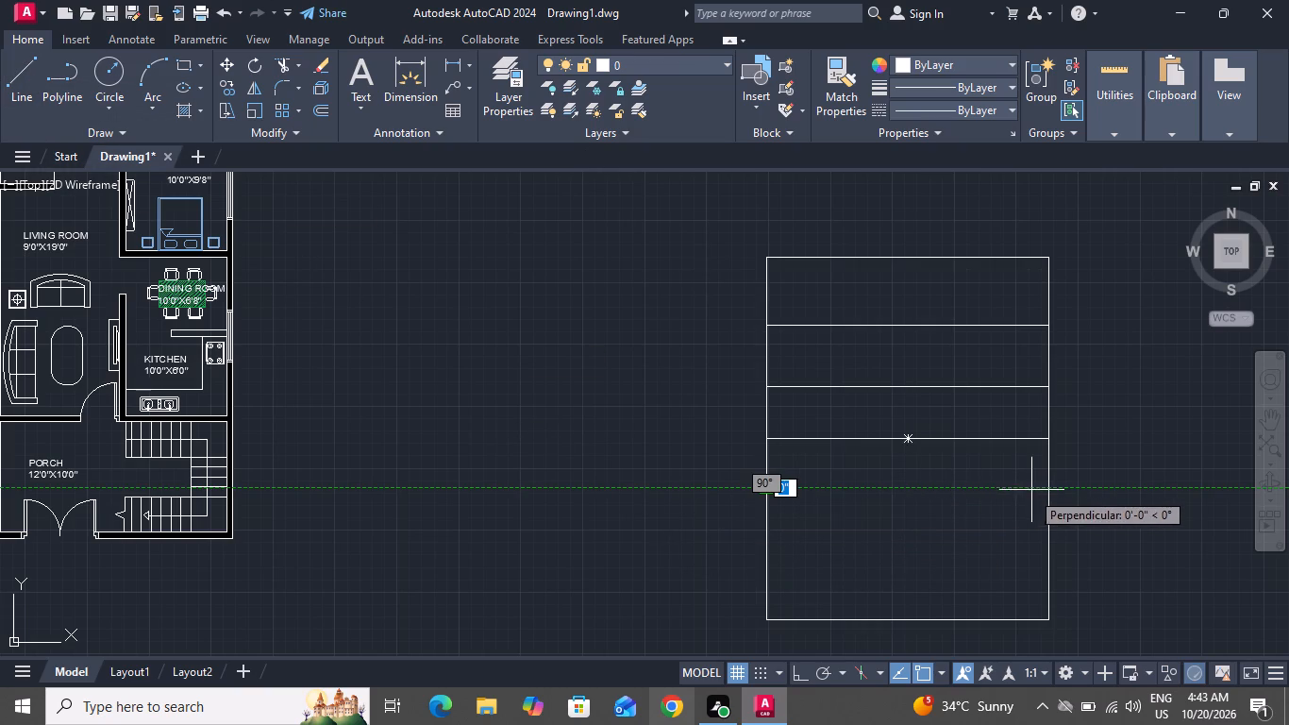
left_click(1051, 489)
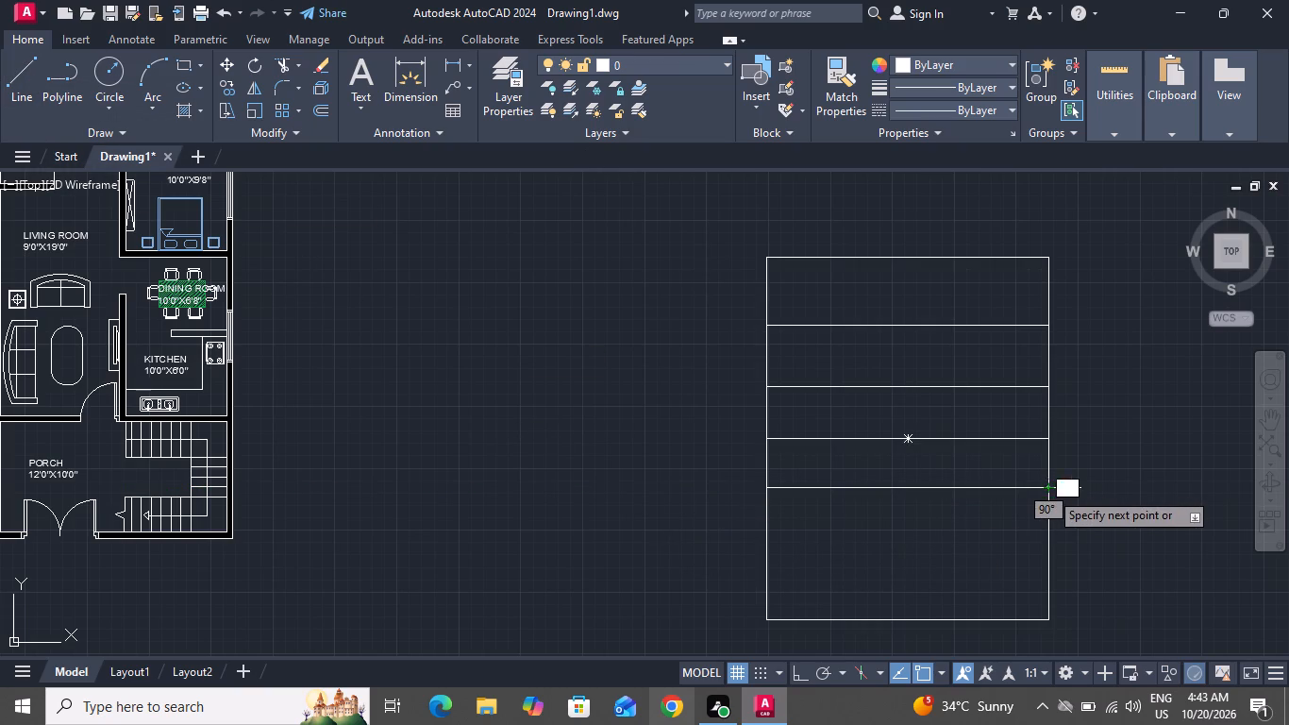
right_click(1049, 491)
left_click(1118, 306)
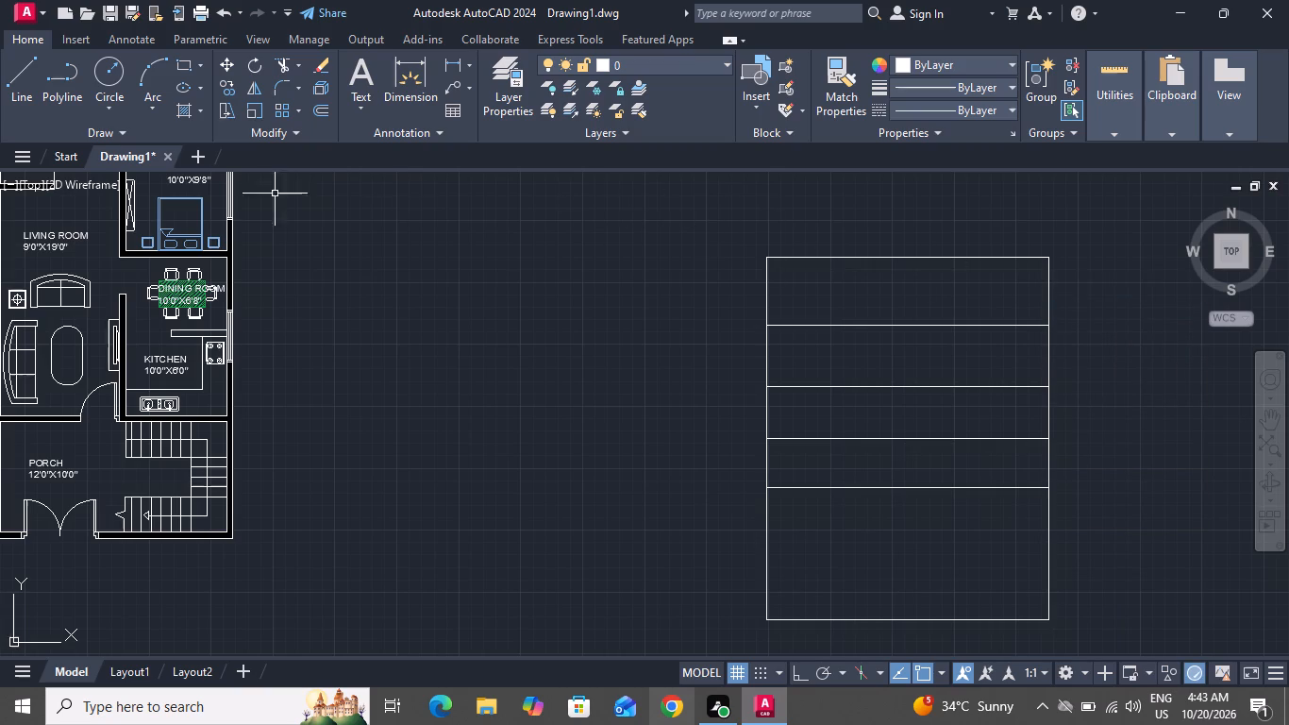
Draw a fifth horizontal dividing line across the rectangle's full width, below the fourth divider.
left_click(36, 74)
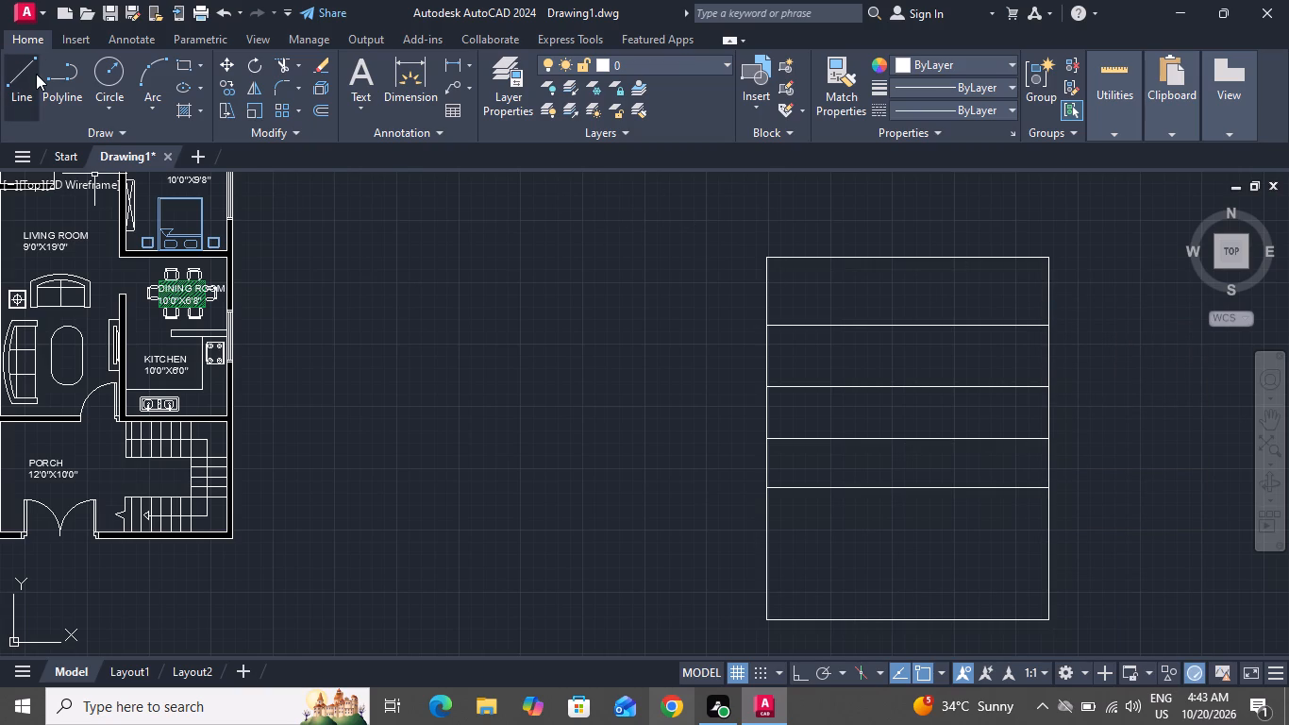
left_click(766, 545)
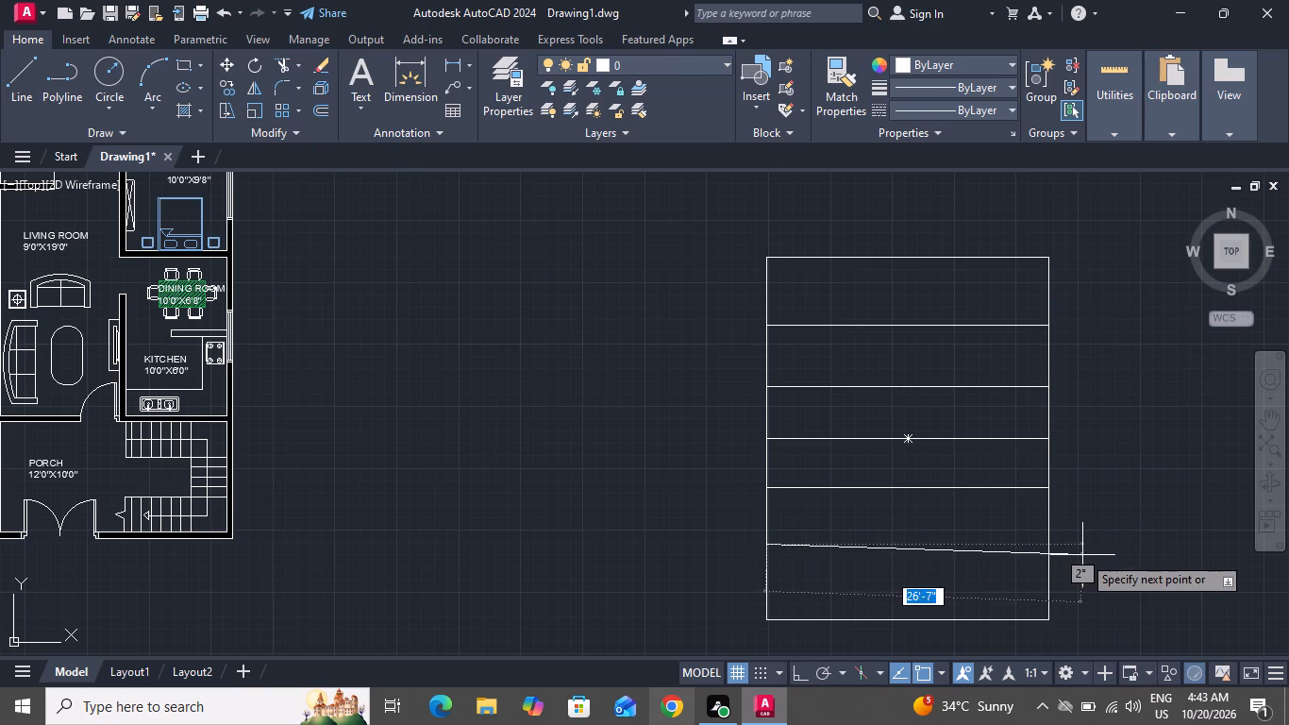
left_click(1046, 540)
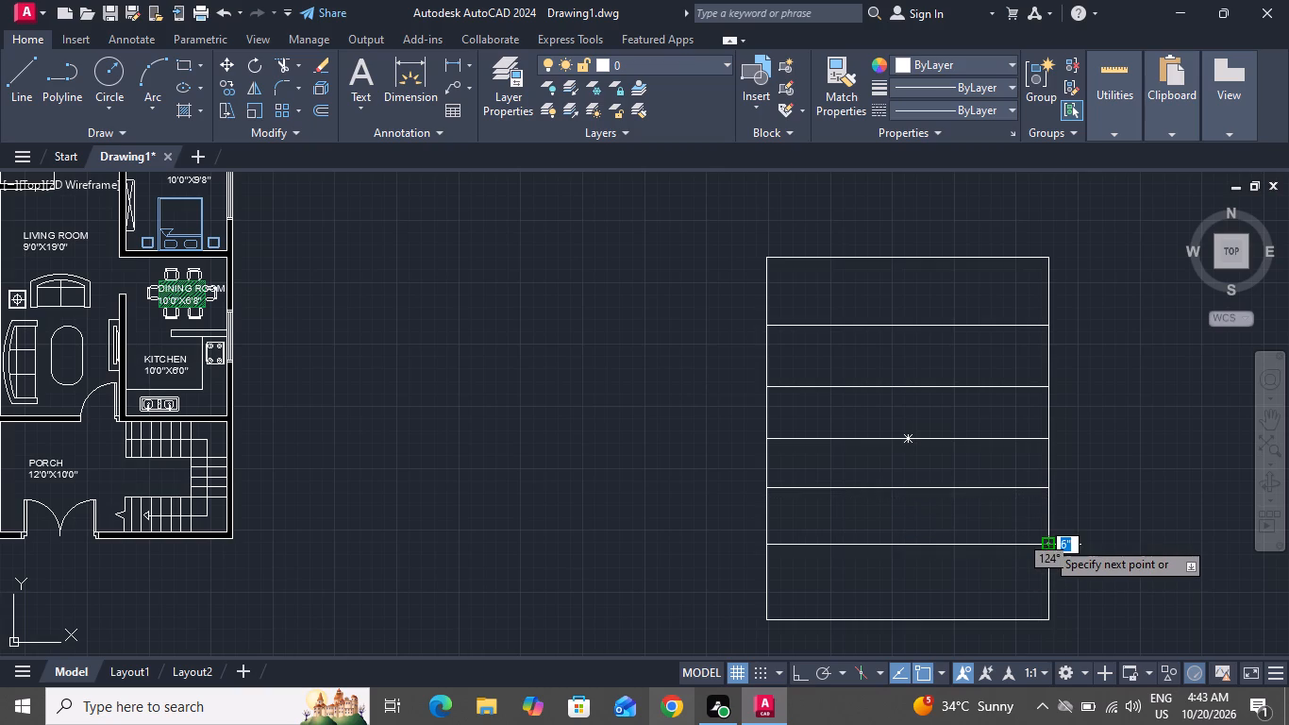
right_click(1046, 541)
left_click(1136, 357)
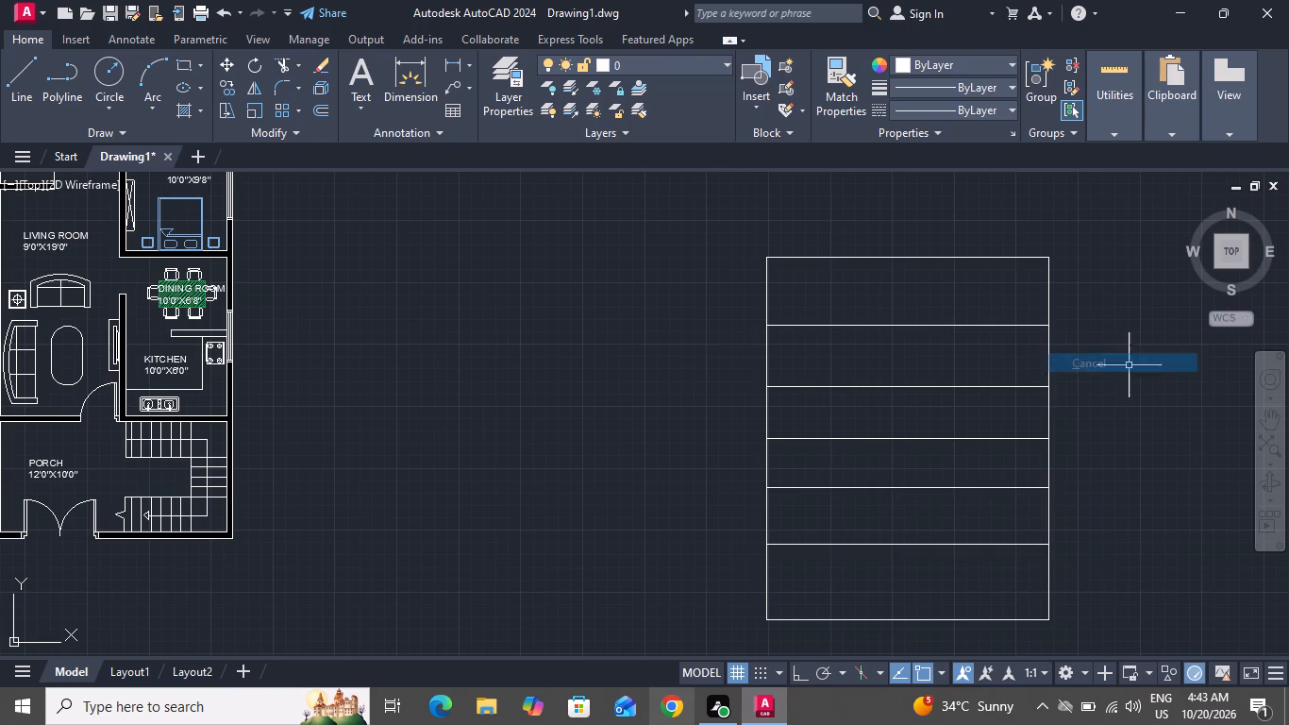
Draw a sixth horizontal dividing line across the rectangle, halfway between the fifth divider and the bottom edge.
left_click(29, 73)
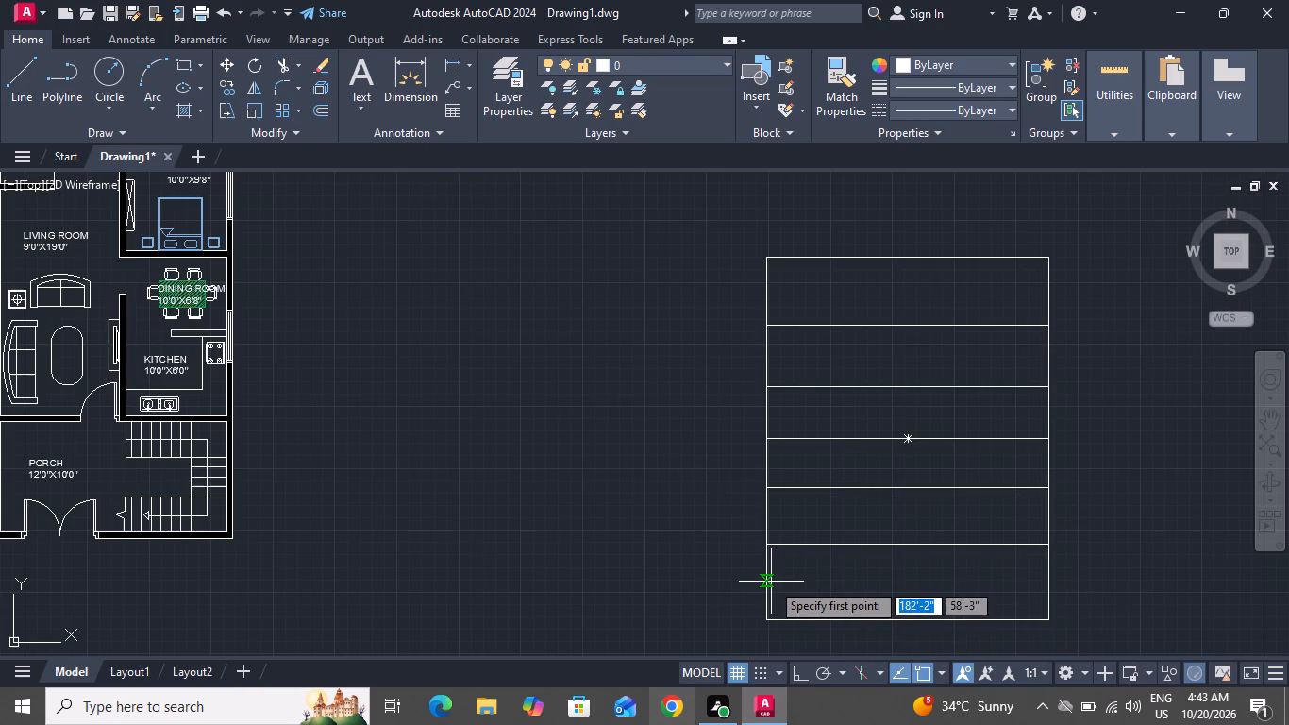
left_click(766, 582)
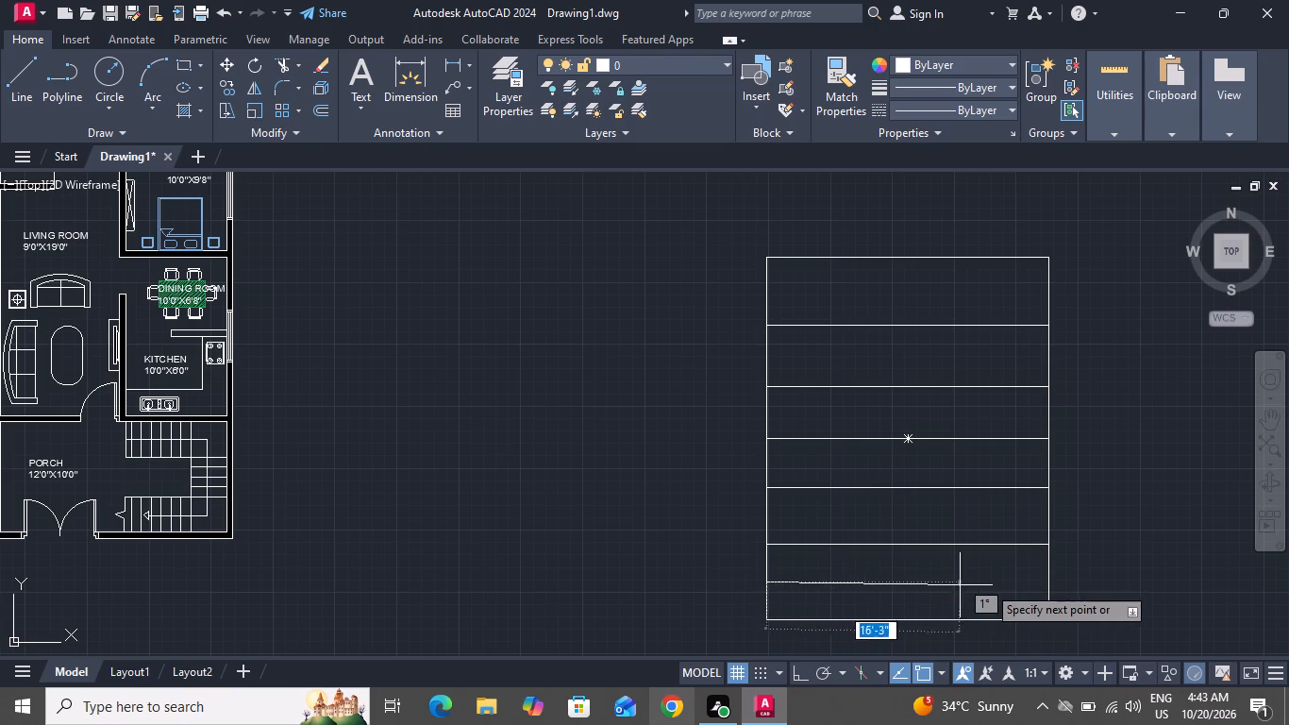
left_click(1049, 582)
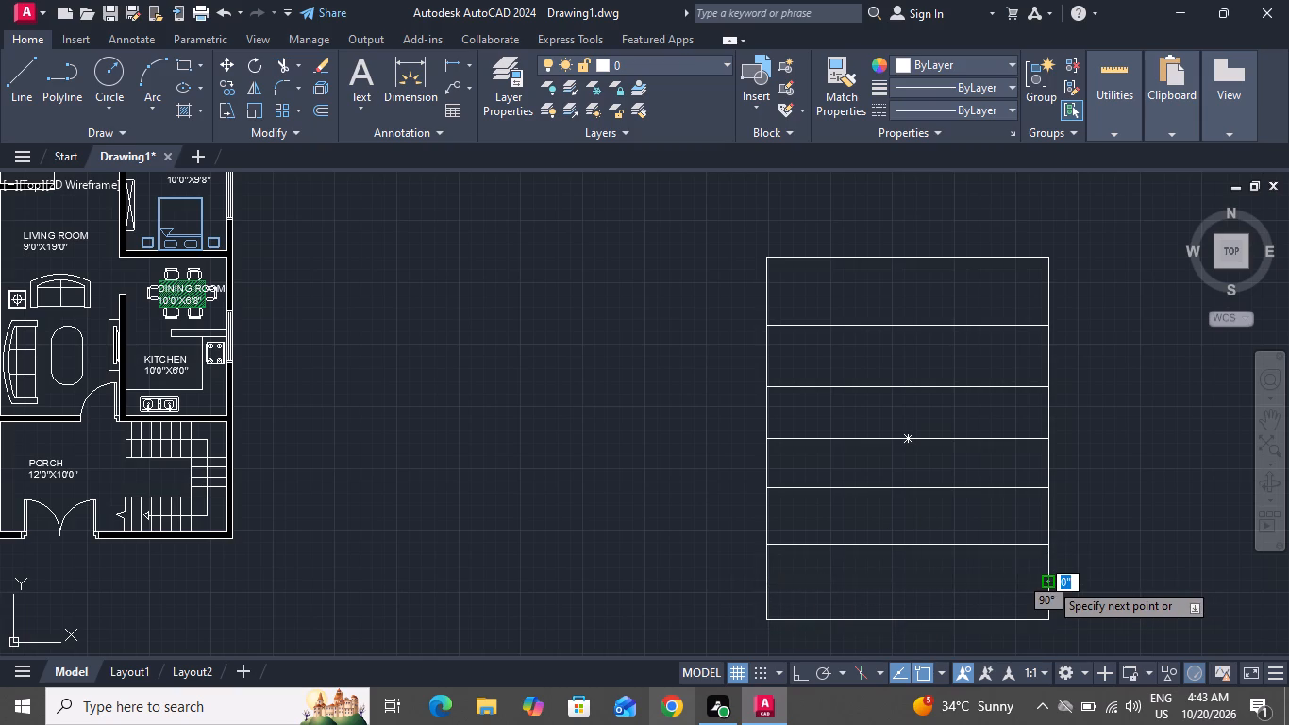
right_click(1049, 582)
left_click(1080, 405)
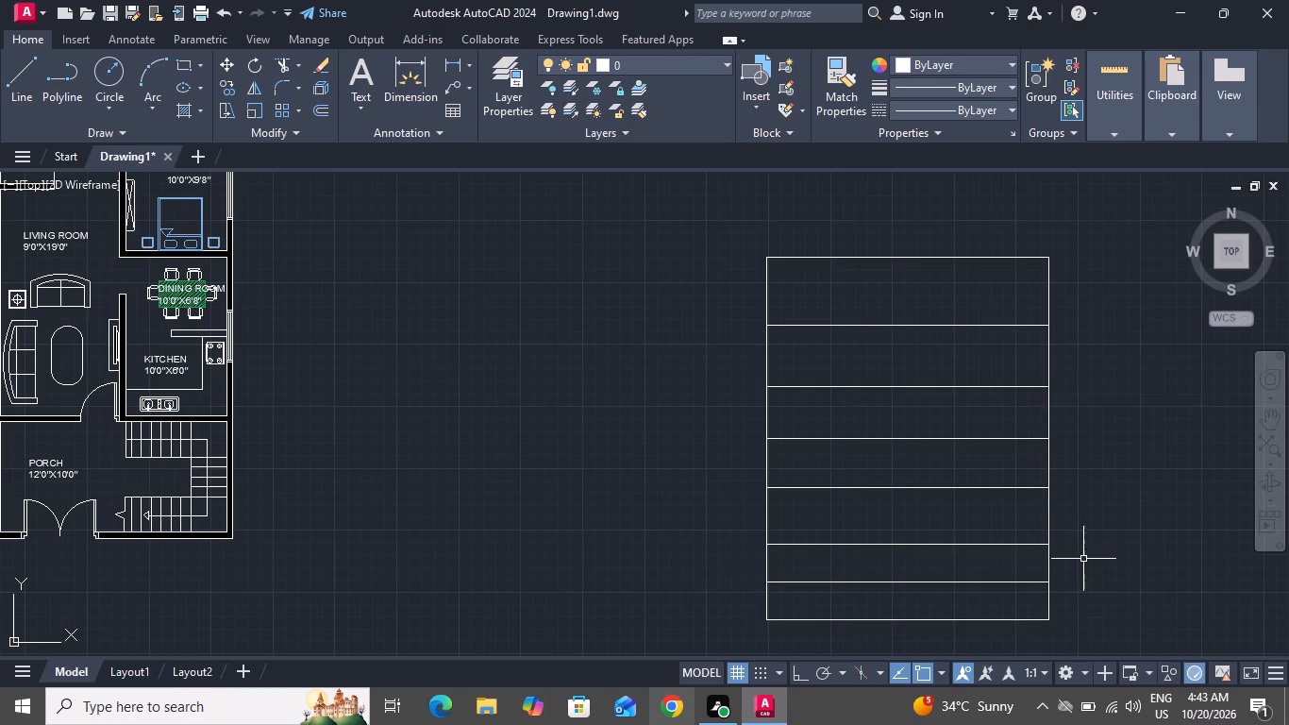
Draw a horizontal line about 23'-8" long across the rectangle, roughly midway between the first and second dividers.
scroll(1080, 573, "down", 1)
scroll(1080, 573, "up", 1)
scroll(1080, 573, "down", 1)
scroll(1113, 347, "down", 1)
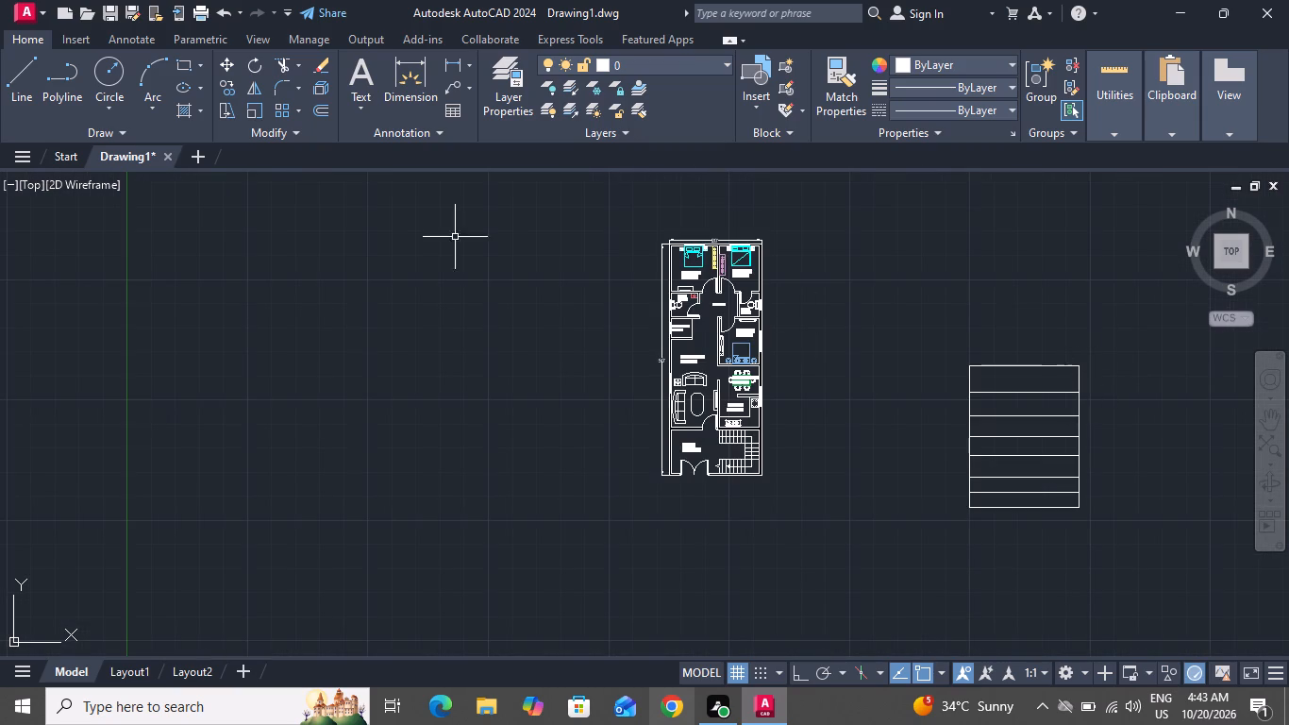
left_click(12, 68)
scroll(1024, 390, "up", 2)
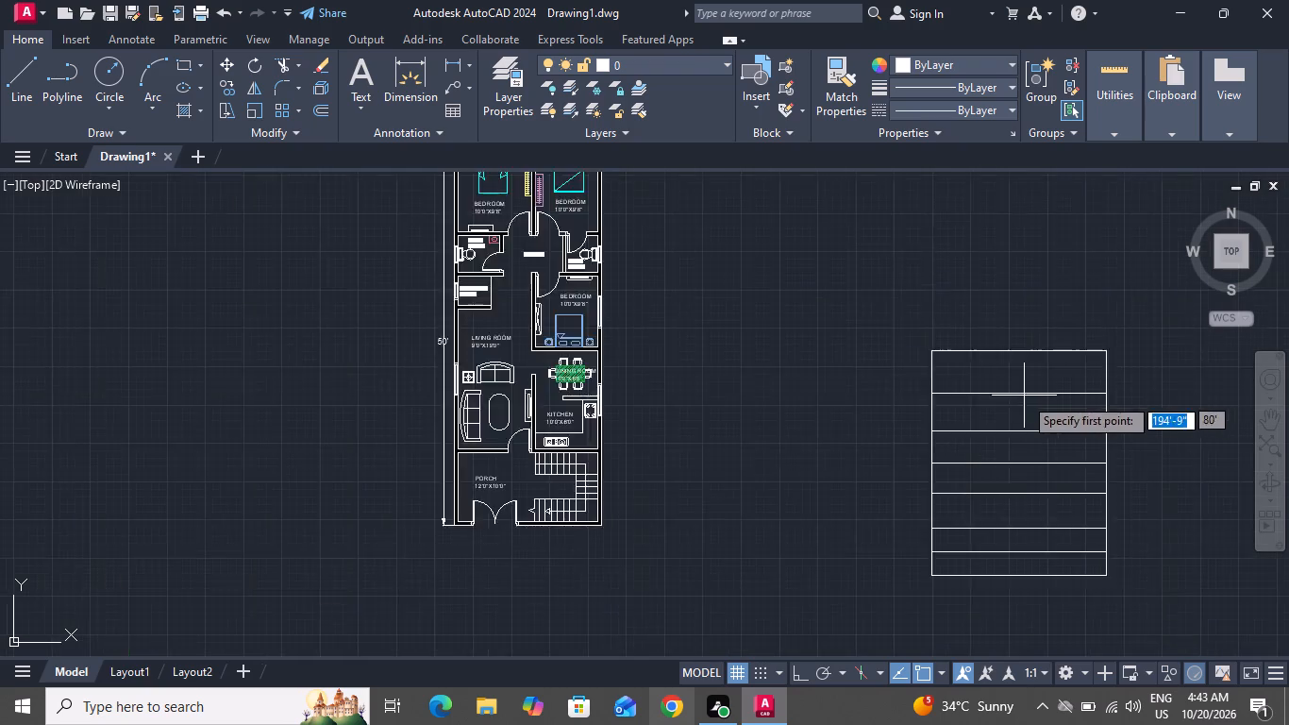
left_click(871, 425)
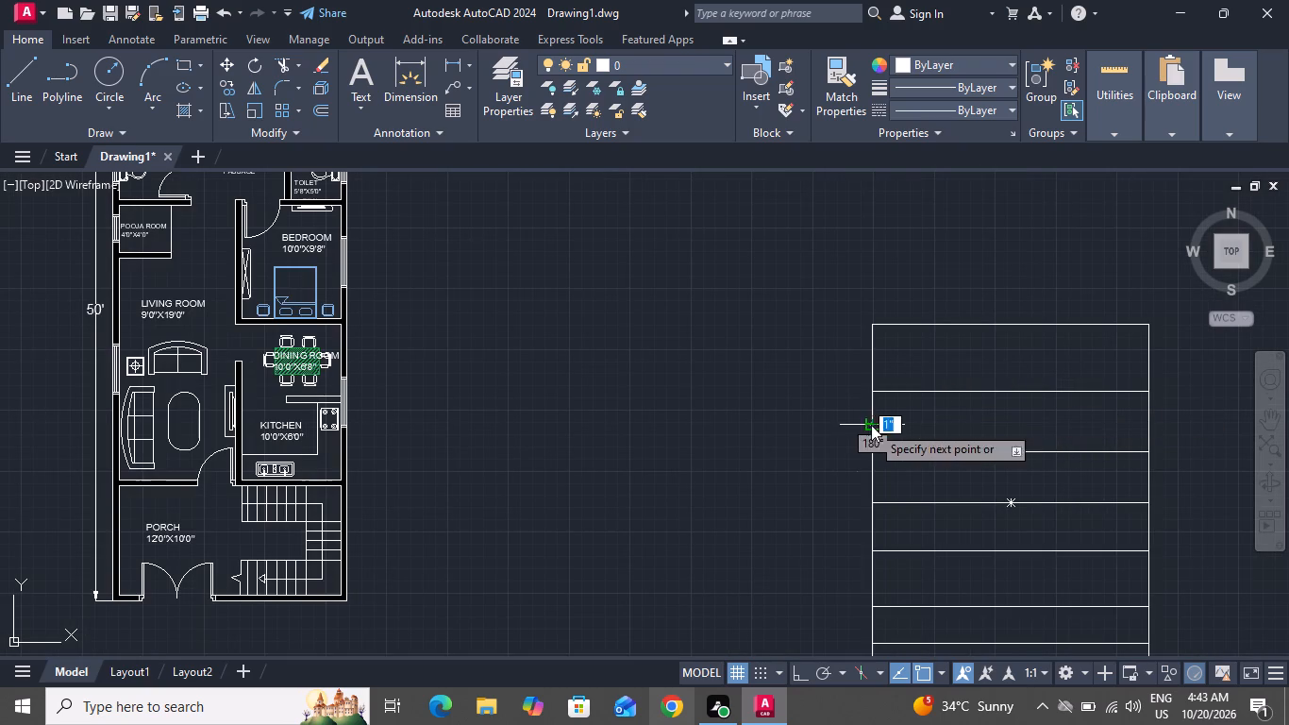
left_click(1145, 428)
scroll(1145, 428, "up", 1)
right_click(1145, 428)
left_click(1170, 456)
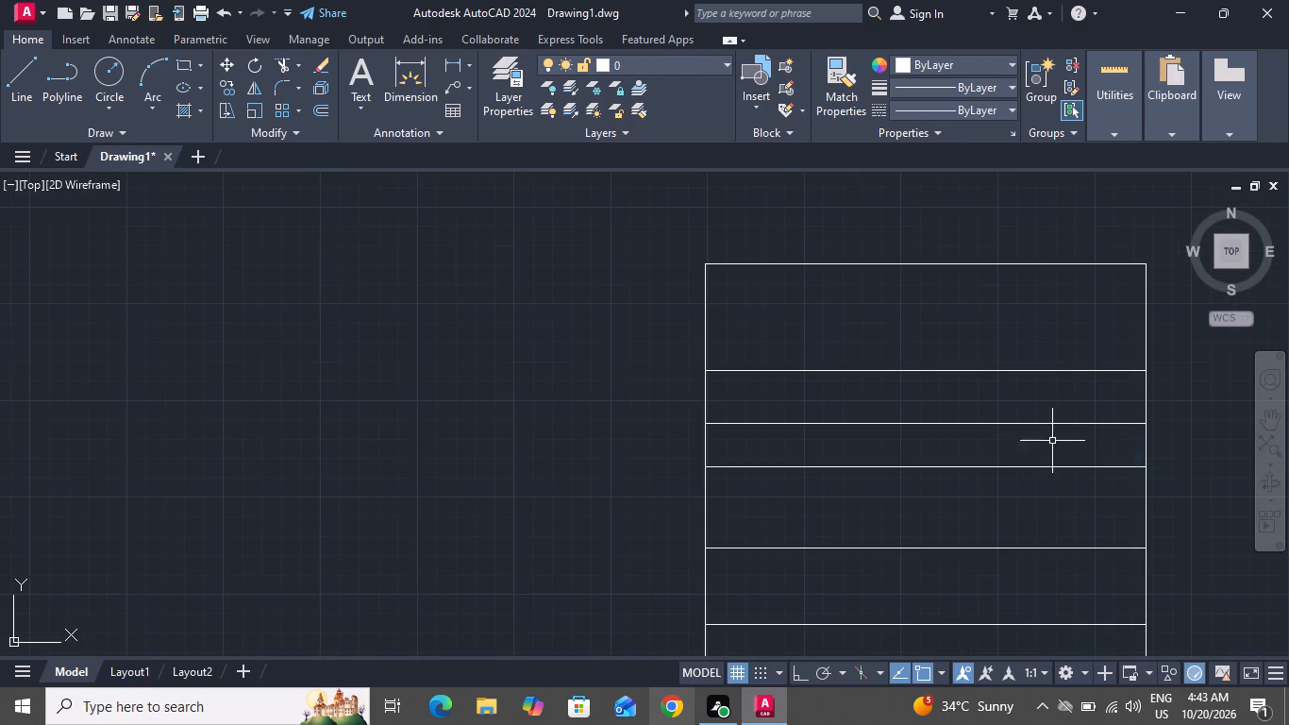
Draw a vertical line from the midpoint of the first divider down to the rectangle's bottom edge, splitting the lower rows into two columns.
scroll(1045, 436, "down", 3)
left_click(24, 69)
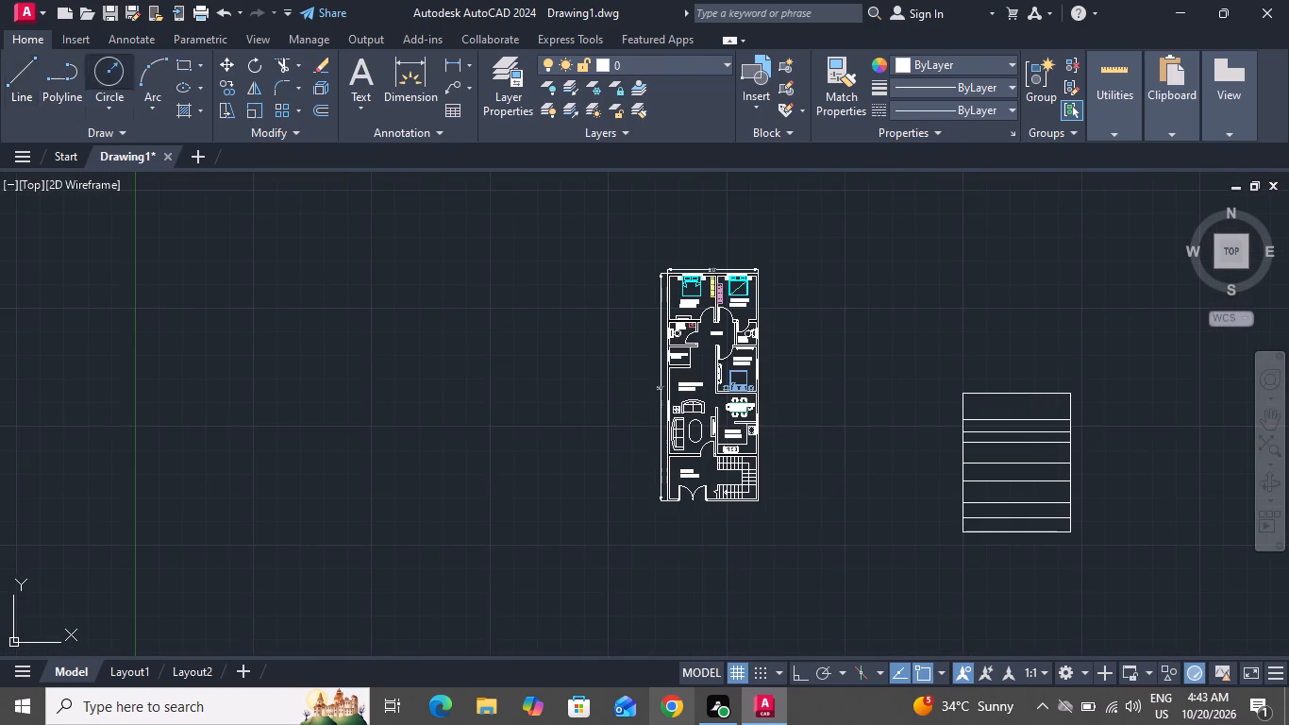
scroll(1062, 464, "up", 1)
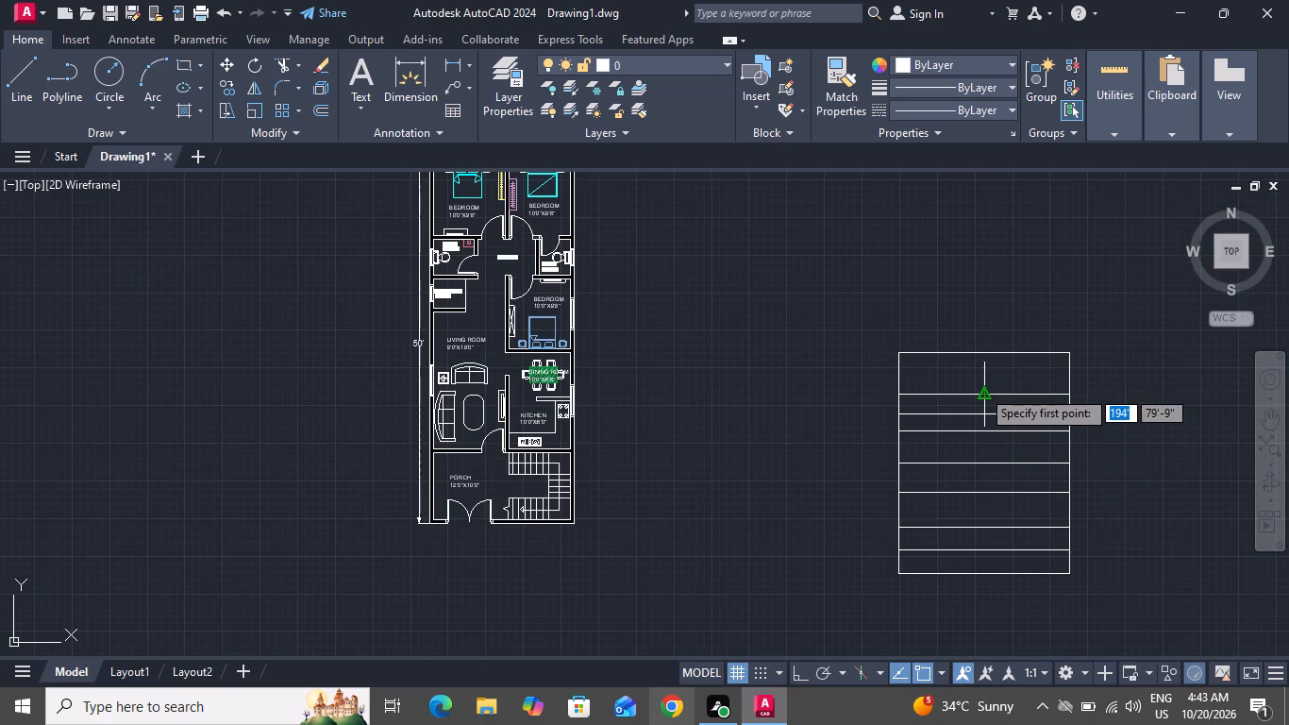
left_click(982, 388)
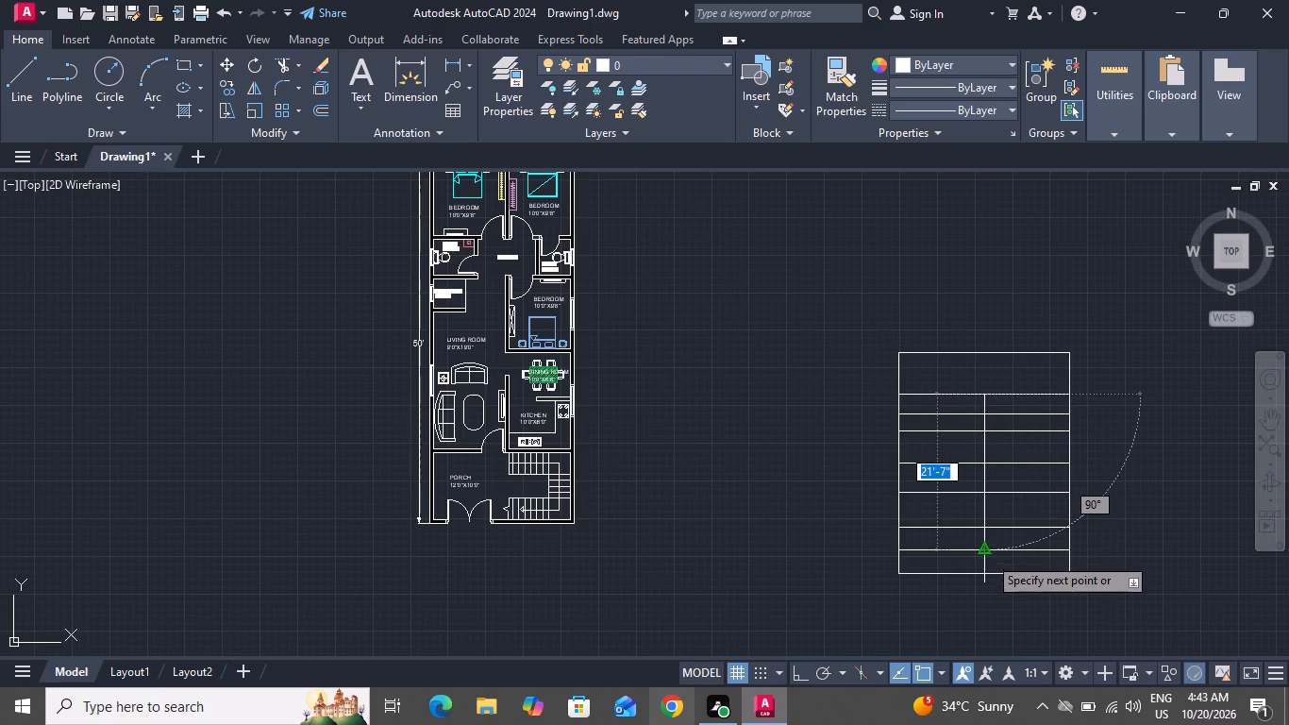
left_click(983, 565)
right_click(983, 565)
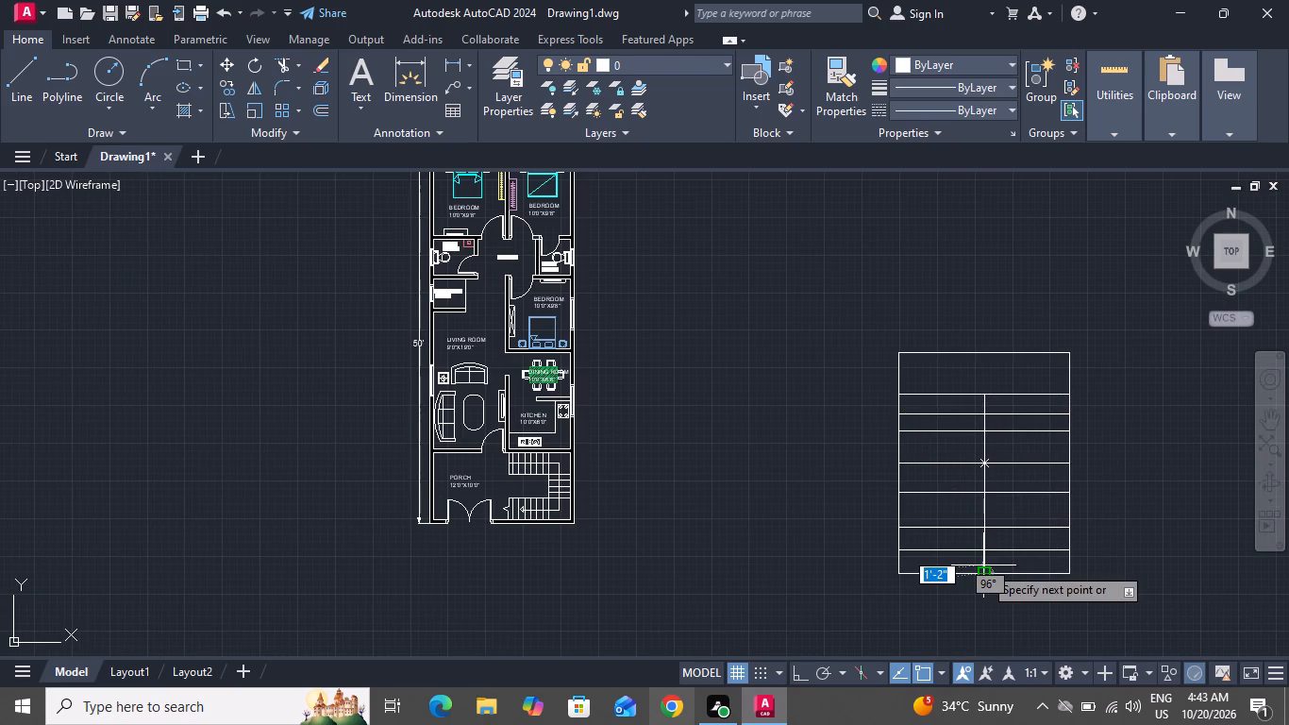
left_click(1005, 385)
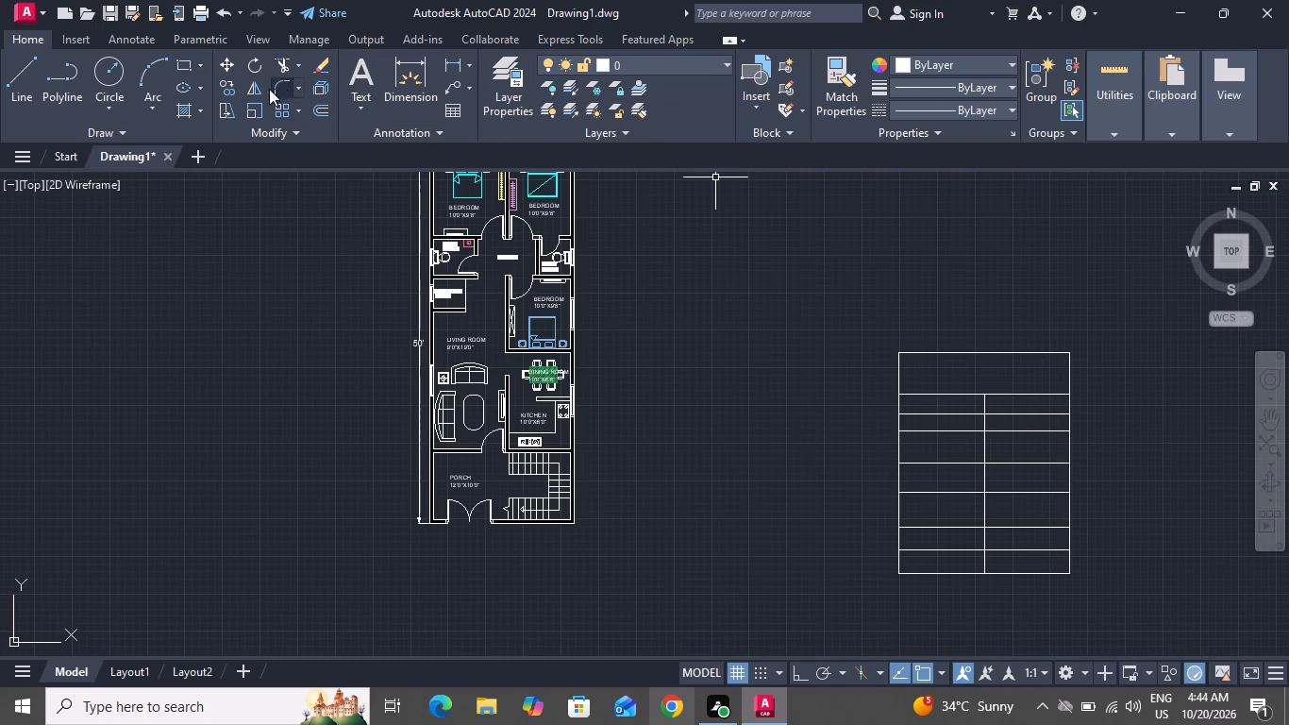
Add the multiline text DRAWING DETAILS in the table's top row.
left_click(359, 77)
scroll(1038, 443, "up", 2)
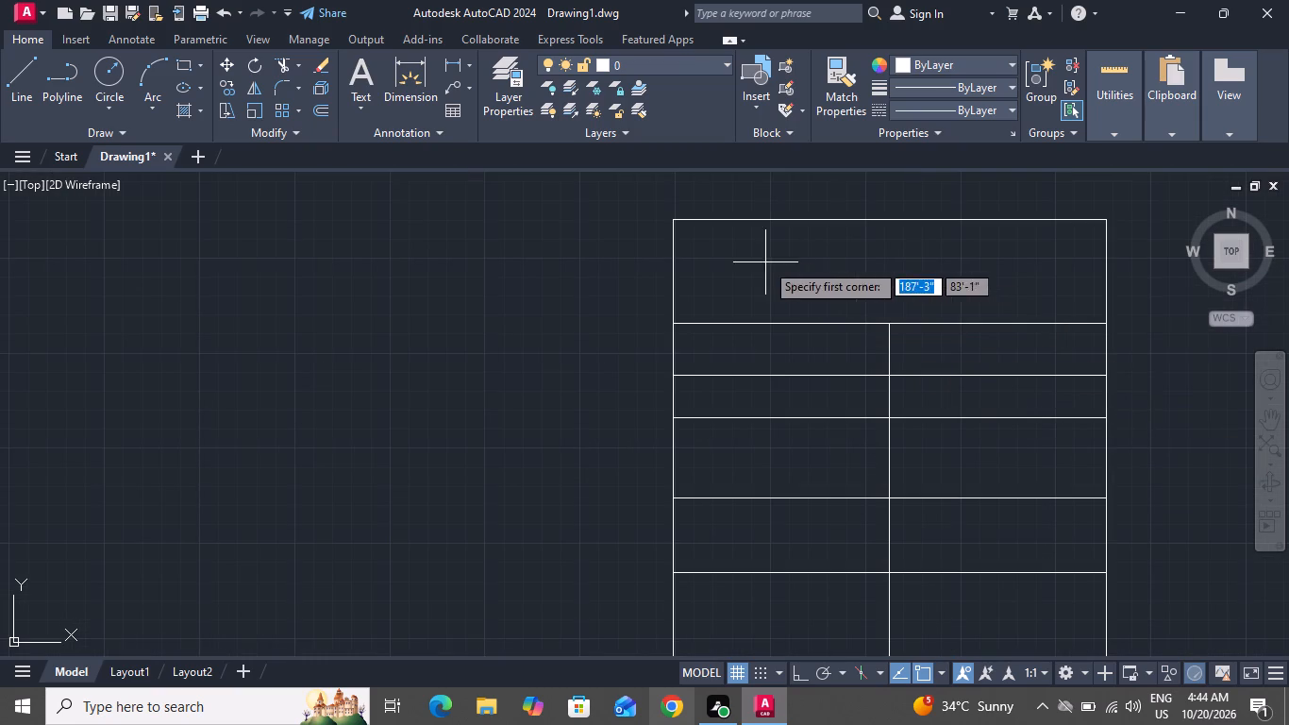
left_click(765, 262)
left_click(1013, 292)
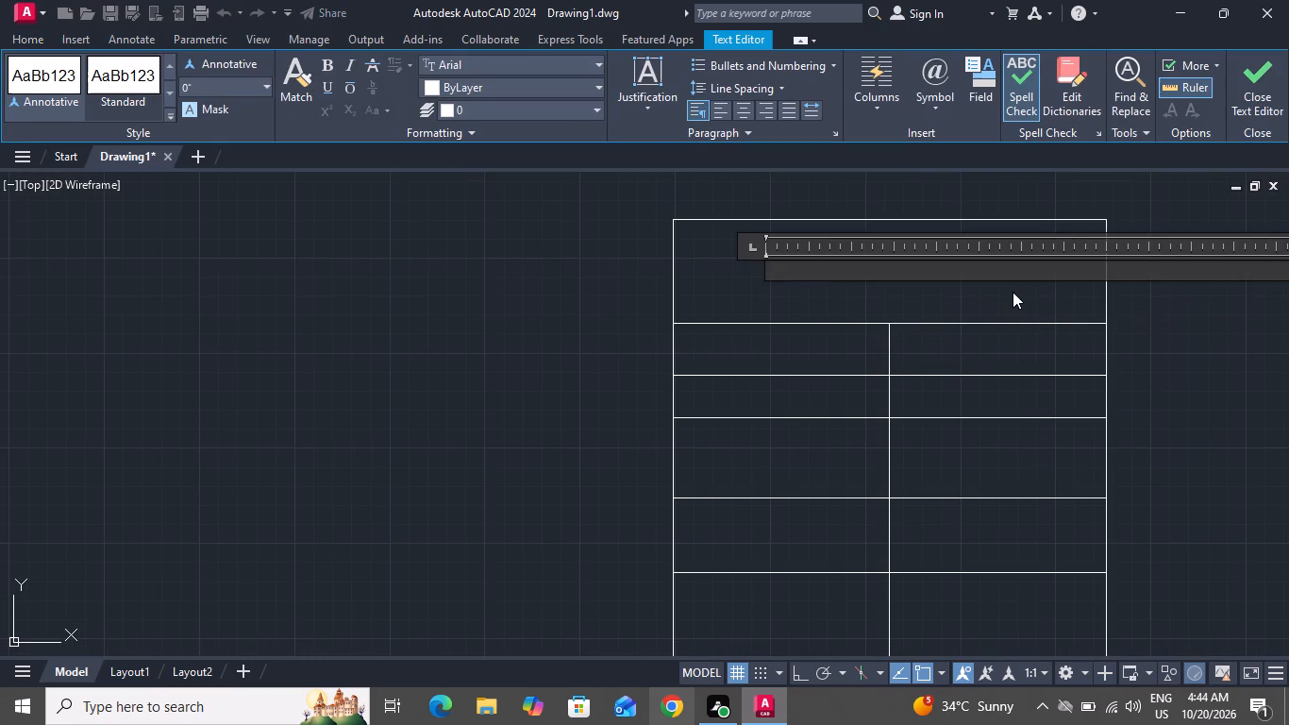
type("DRAW")
type("ING D")
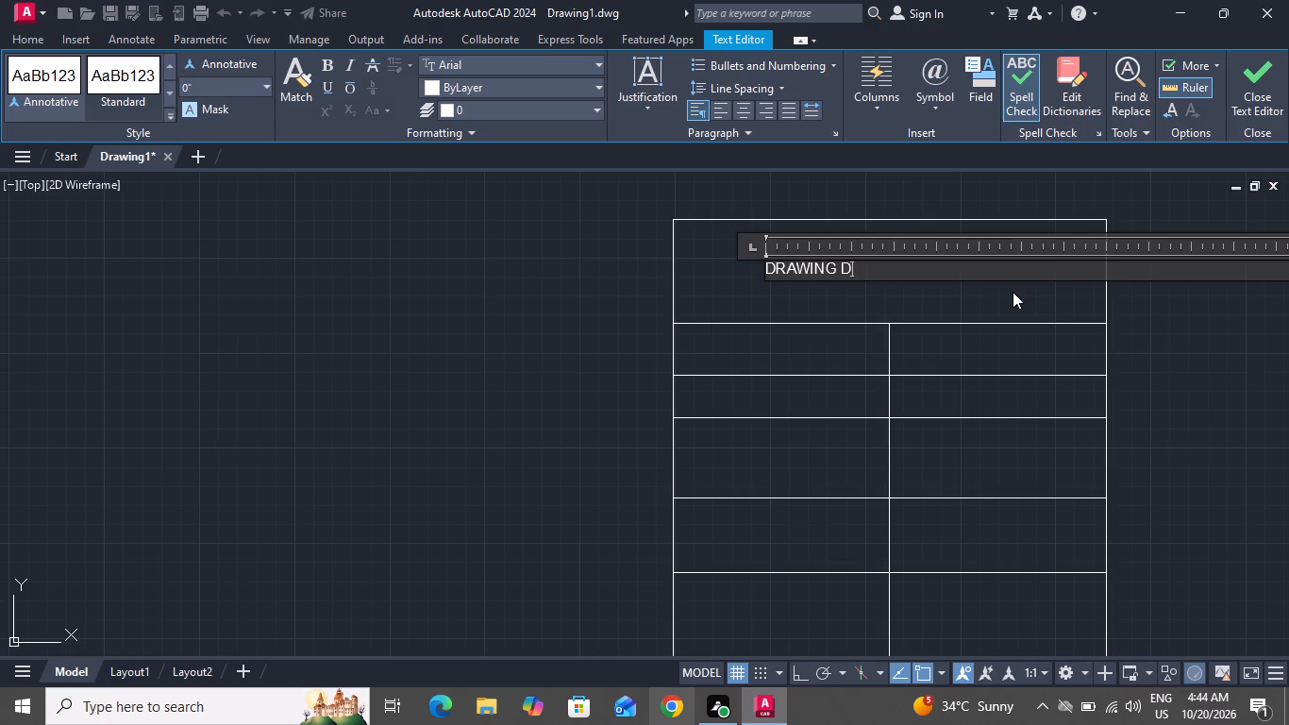
key("e")
type("TA")
type("ILS")
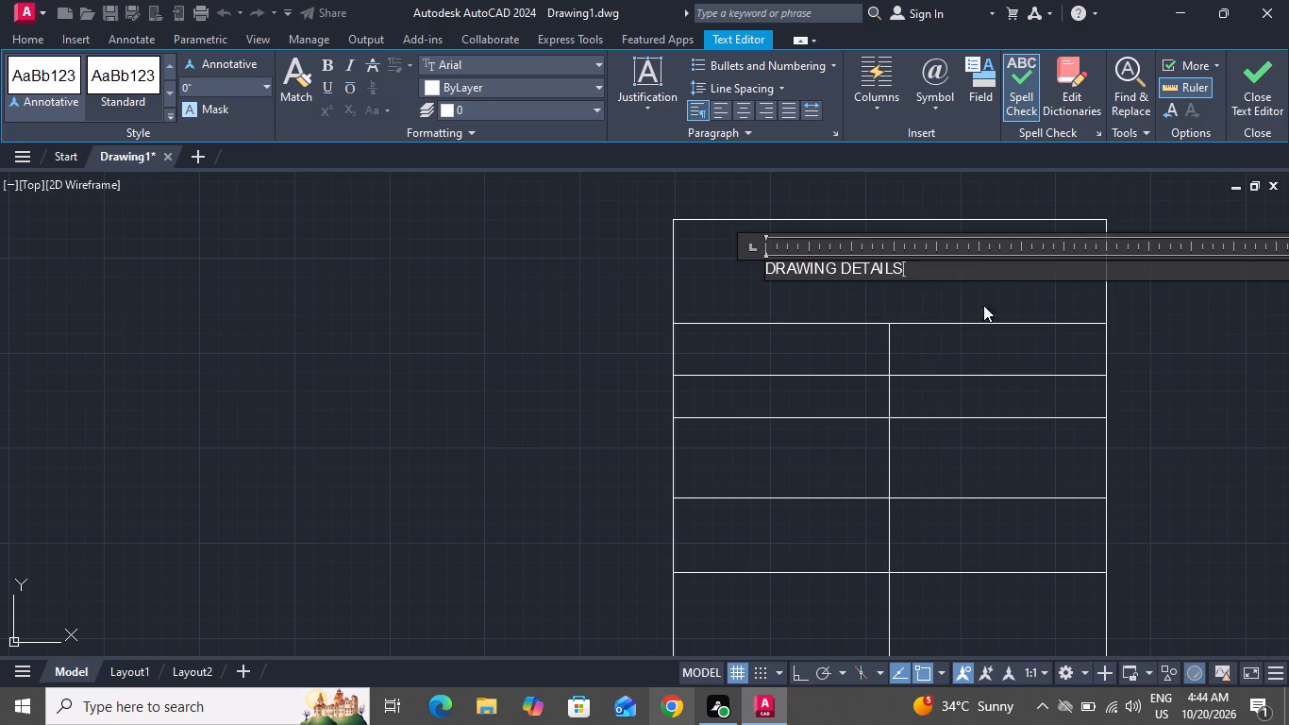
left_click(981, 305)
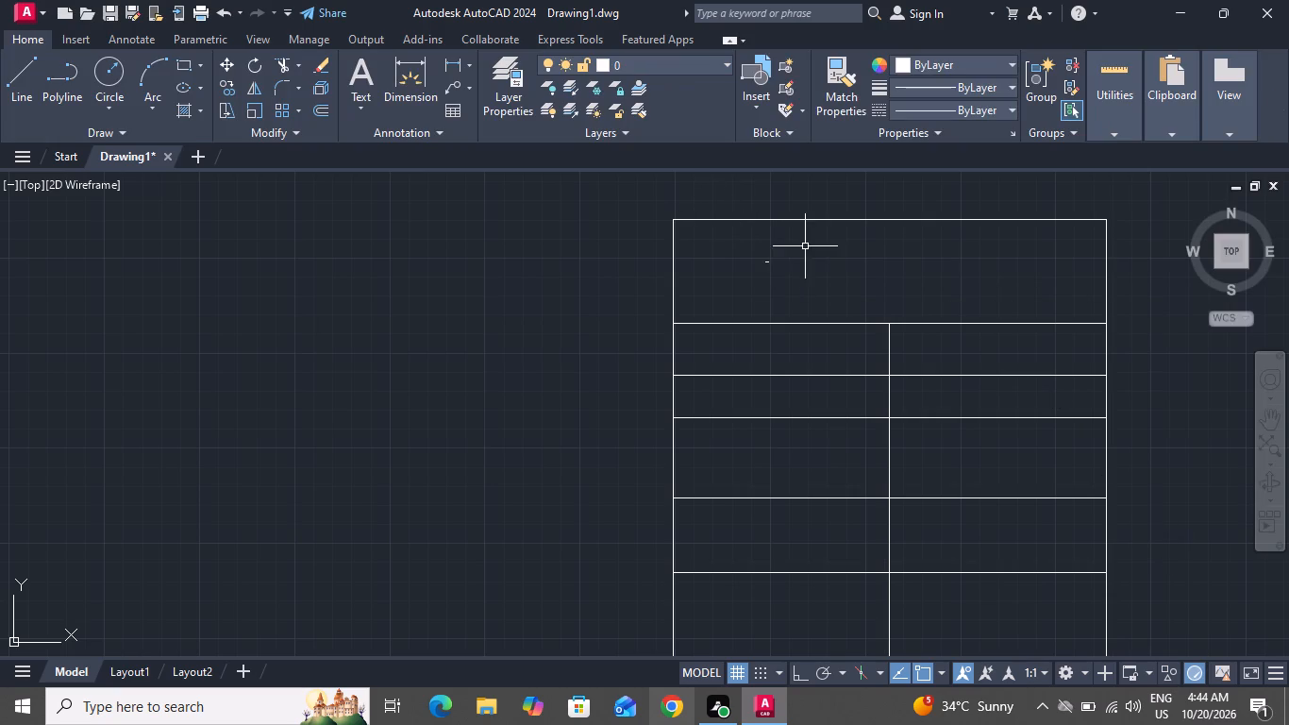
Set the text height of the heading in the table's top row to 3" in its properties.
left_click(803, 244)
left_click(746, 286)
right_click(749, 286)
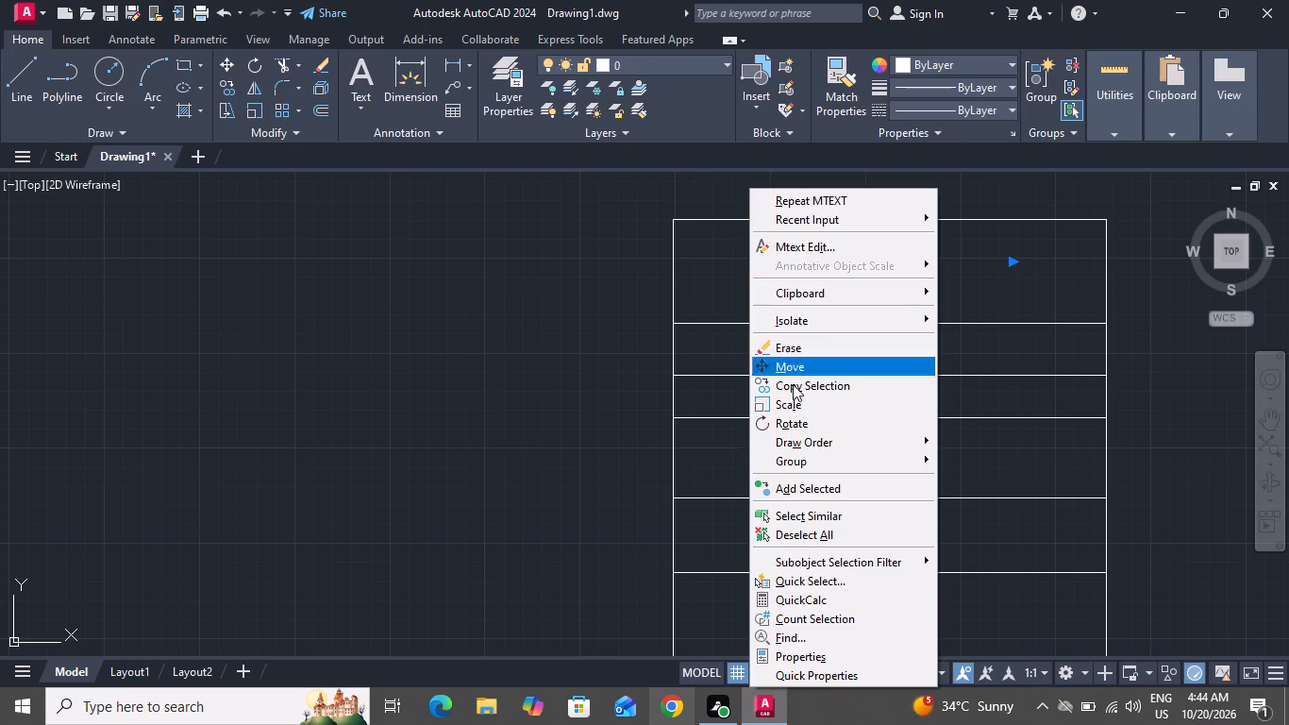
left_click(798, 649)
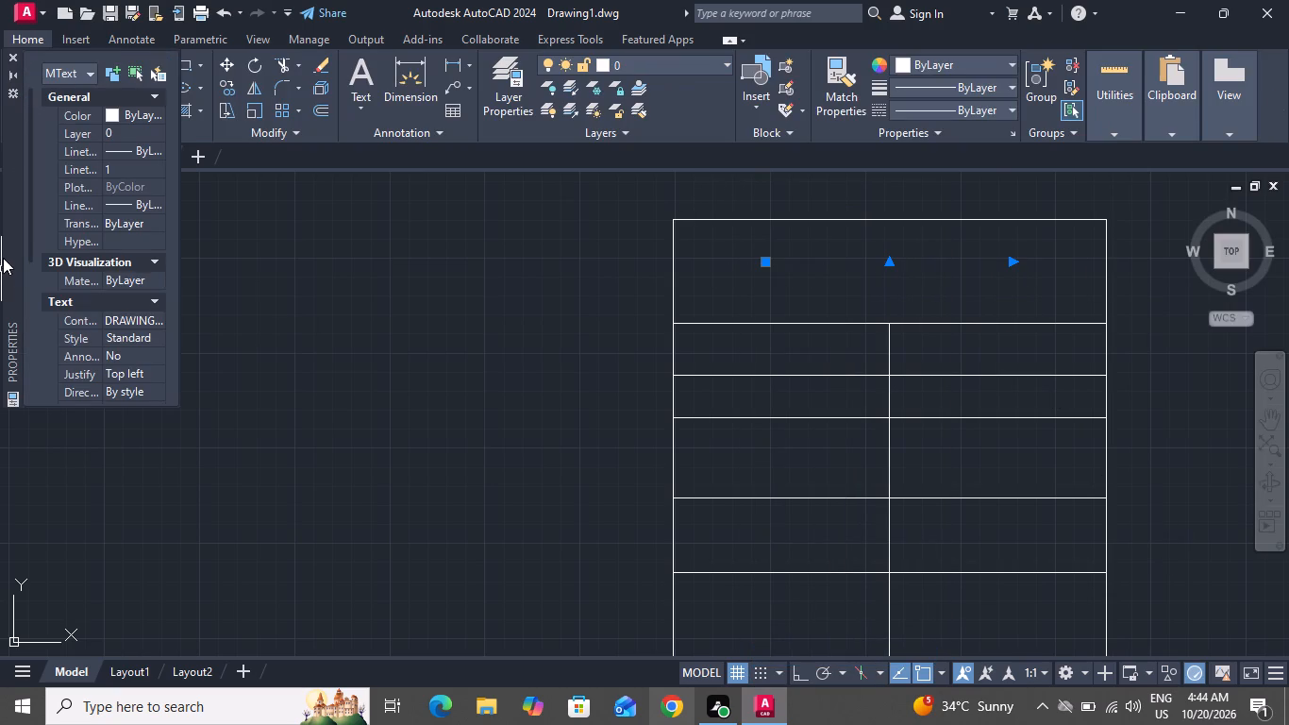
scroll(259, 292, "down", 1)
scroll(180, 267, "down", 3)
scroll(135, 260, "up", 1)
scroll(135, 260, "down", 1)
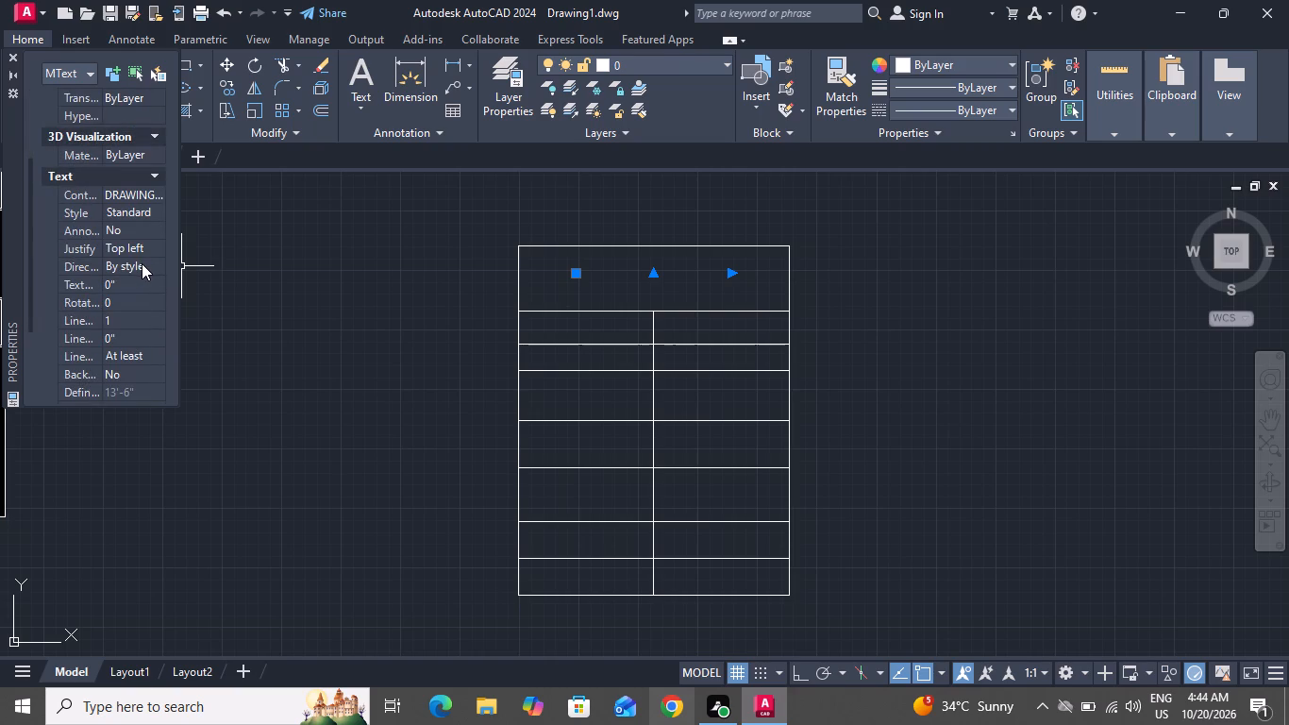
scroll(32, 258, "down", 1)
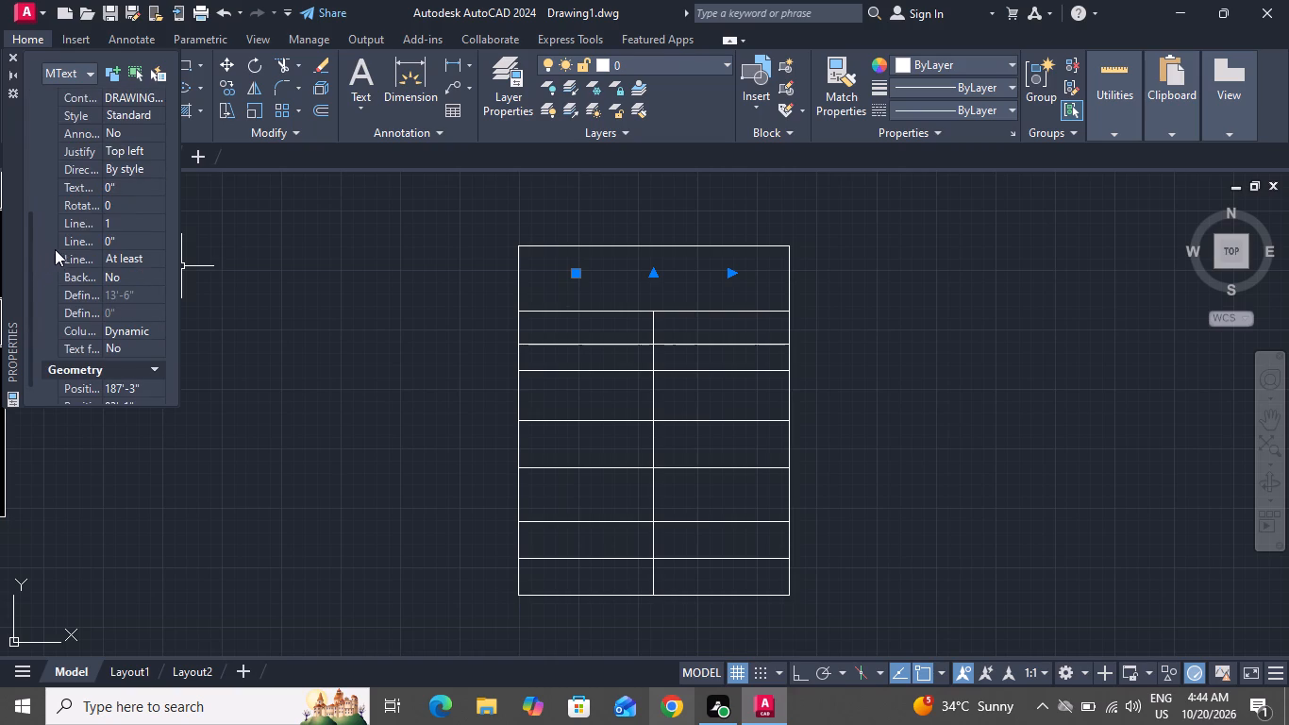
left_click(123, 190)
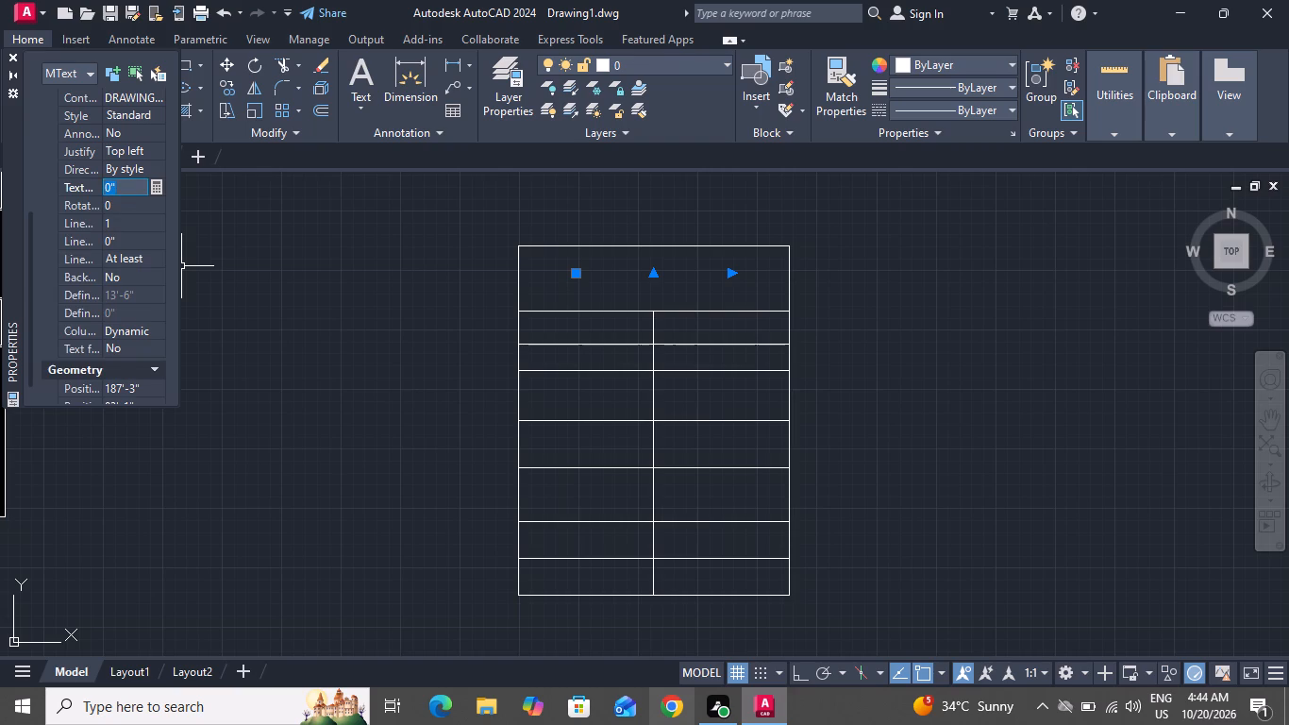
key("BackSpace")
key("3")
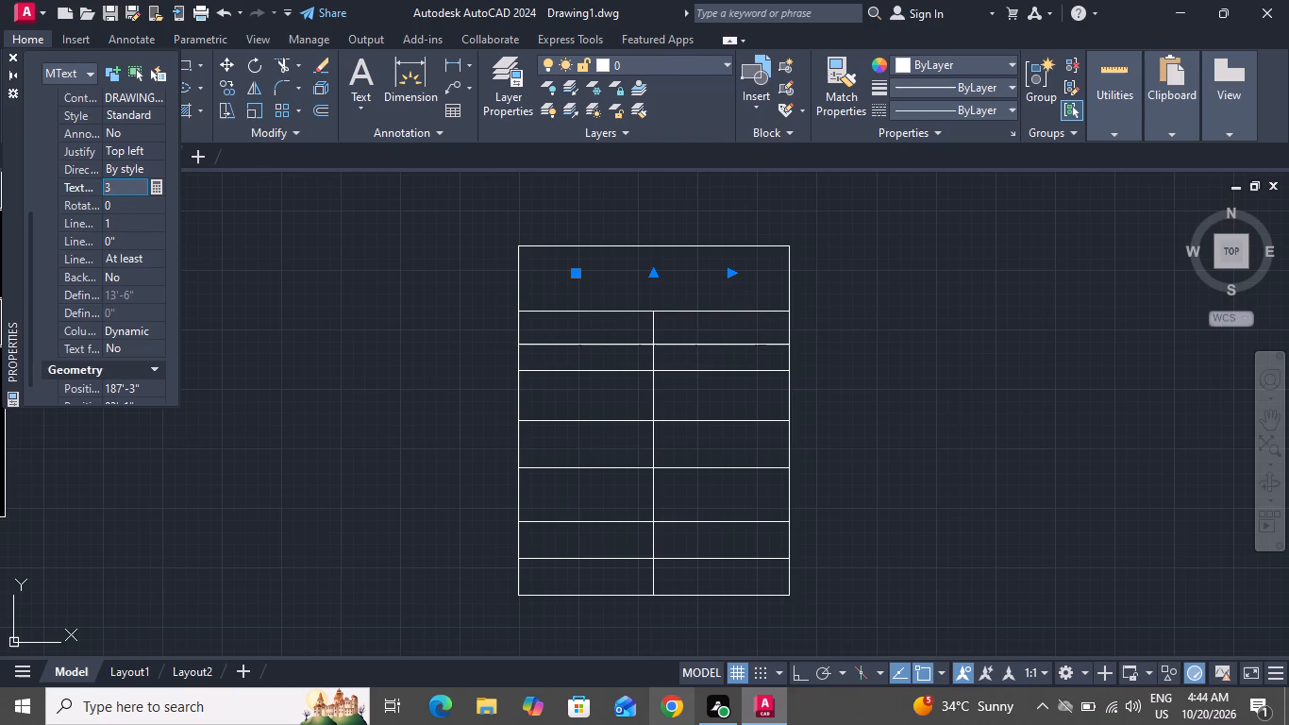
key("shift+quotedbl")
key("Return")
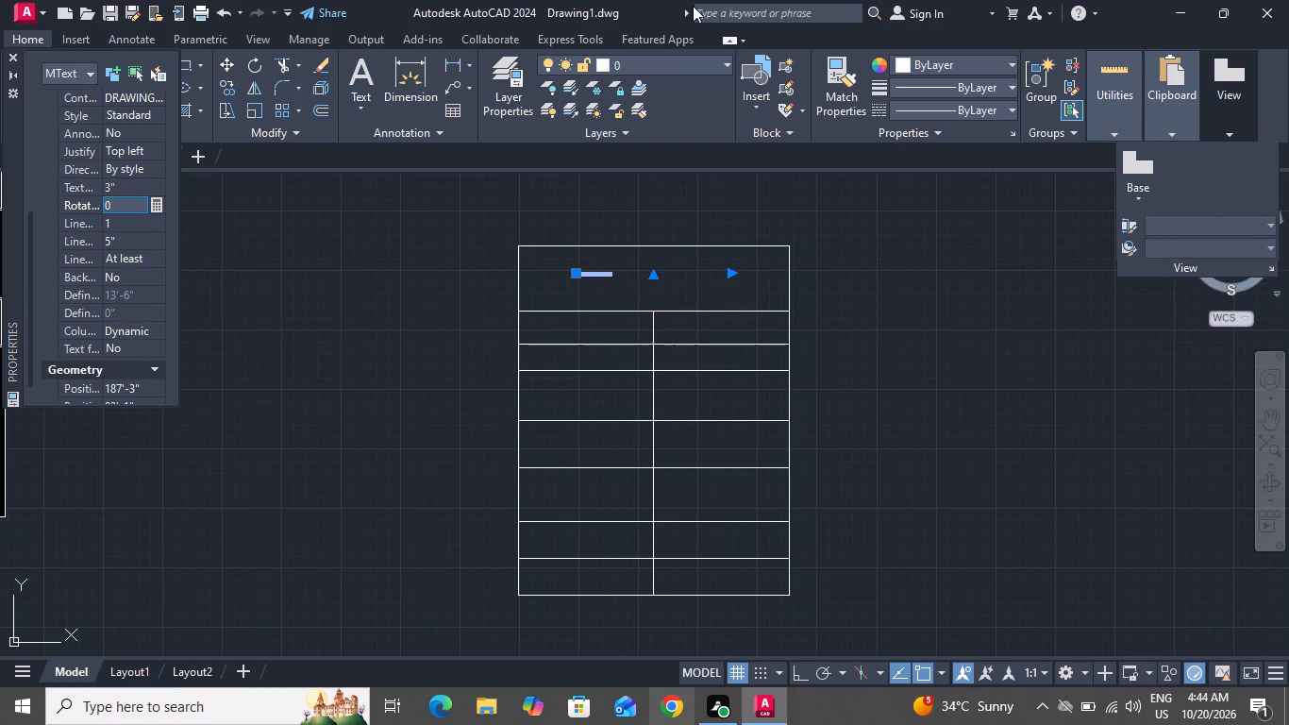
Set the DRAWING DETAILS heading's text height to 5" and close its properties.
left_click(127, 189)
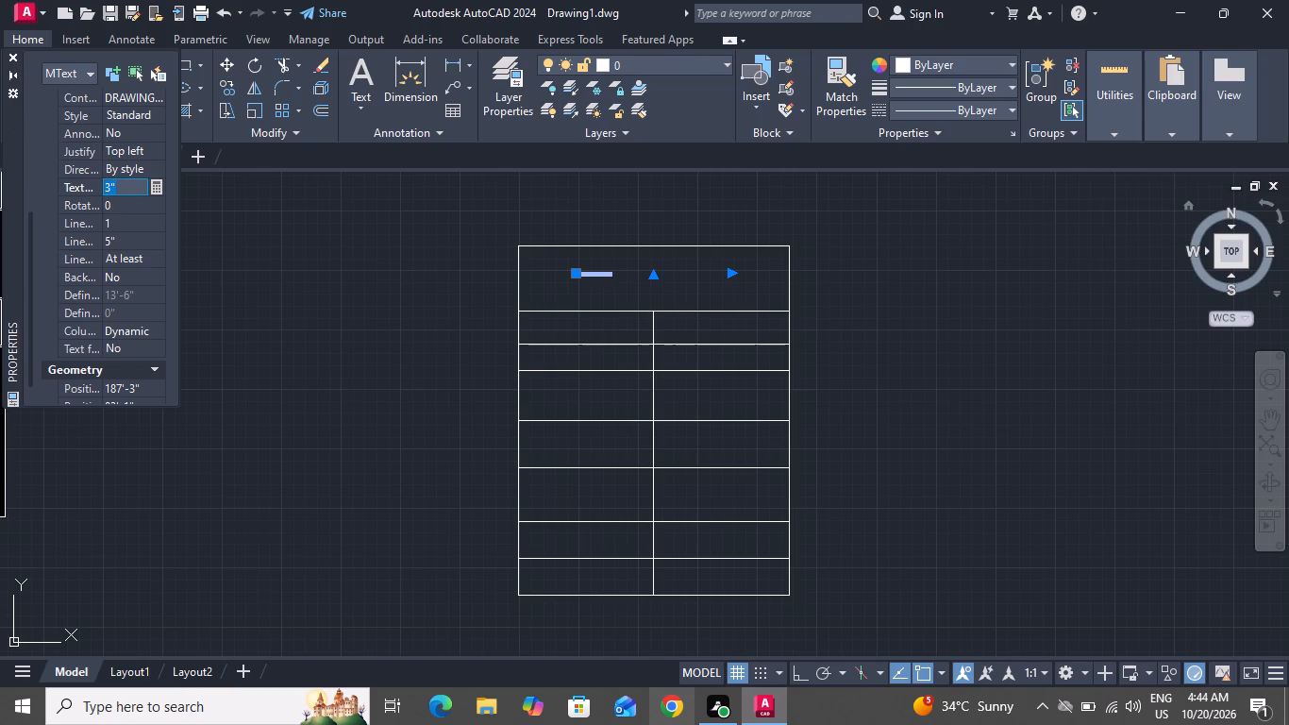
key("BackSpace")
key("5")
key("shift+quotedbl")
left_click(9, 54)
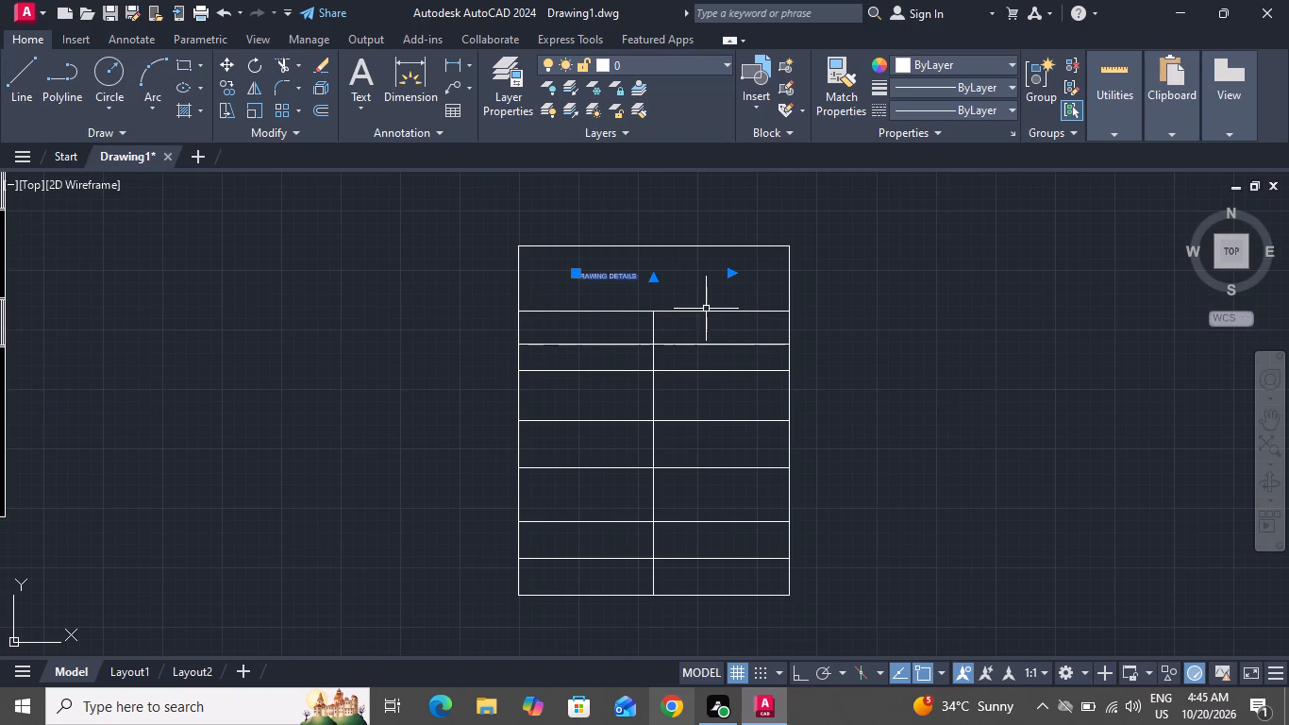
key("Escape")
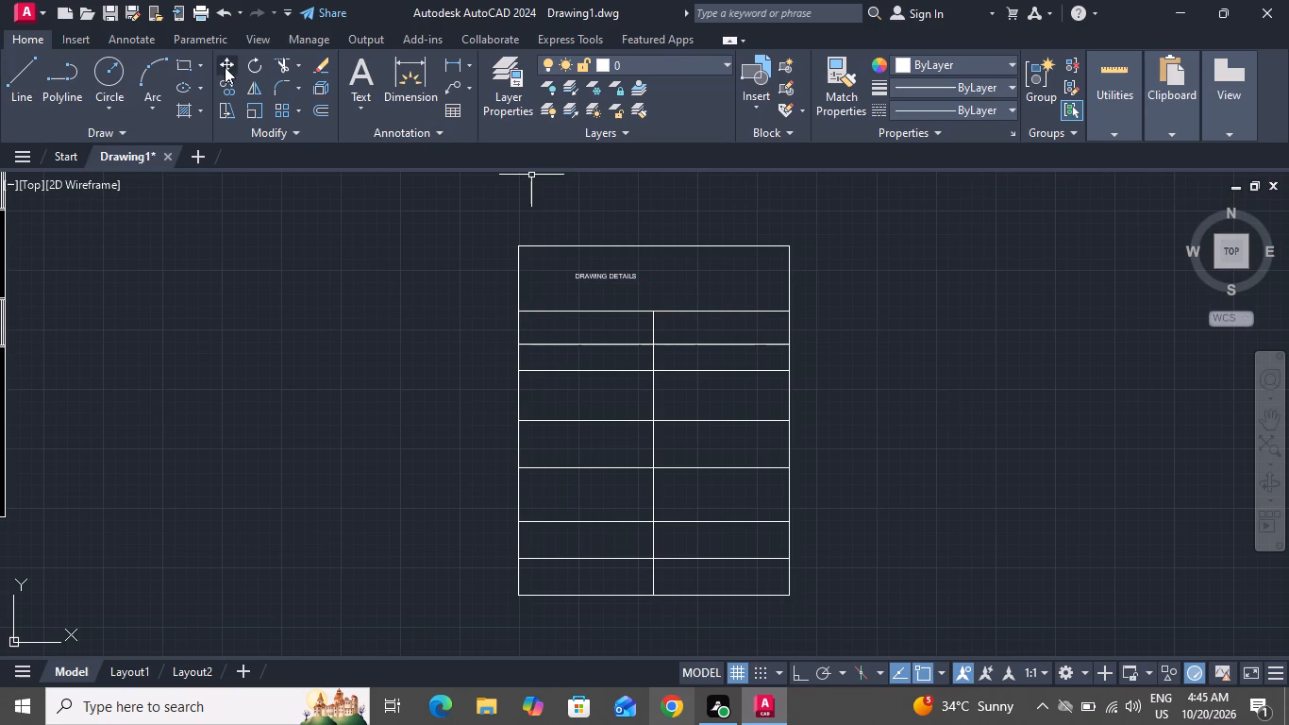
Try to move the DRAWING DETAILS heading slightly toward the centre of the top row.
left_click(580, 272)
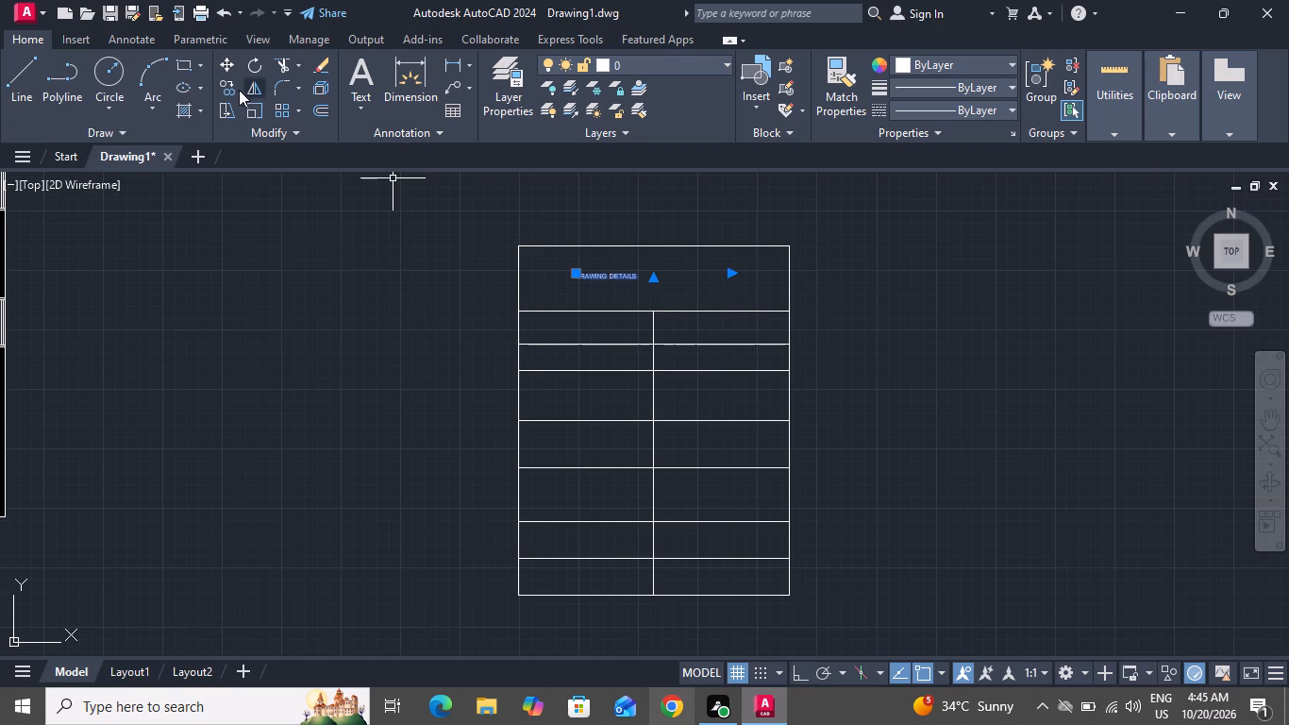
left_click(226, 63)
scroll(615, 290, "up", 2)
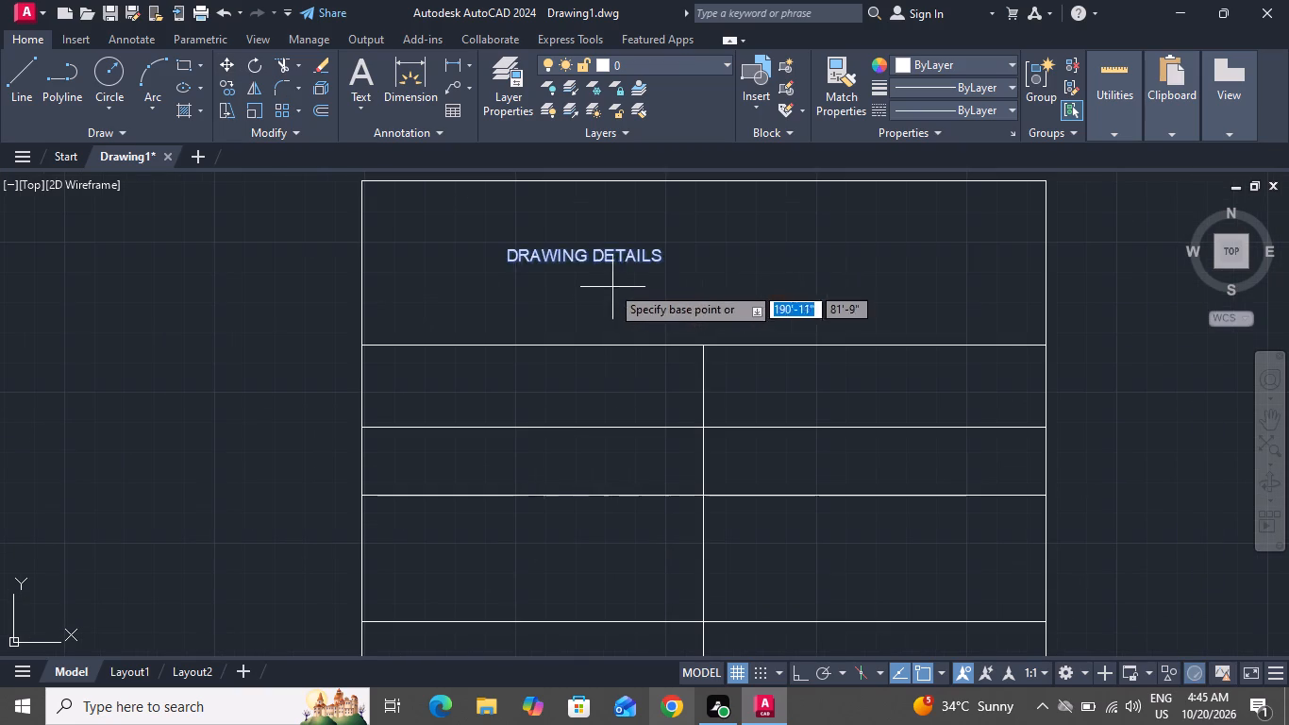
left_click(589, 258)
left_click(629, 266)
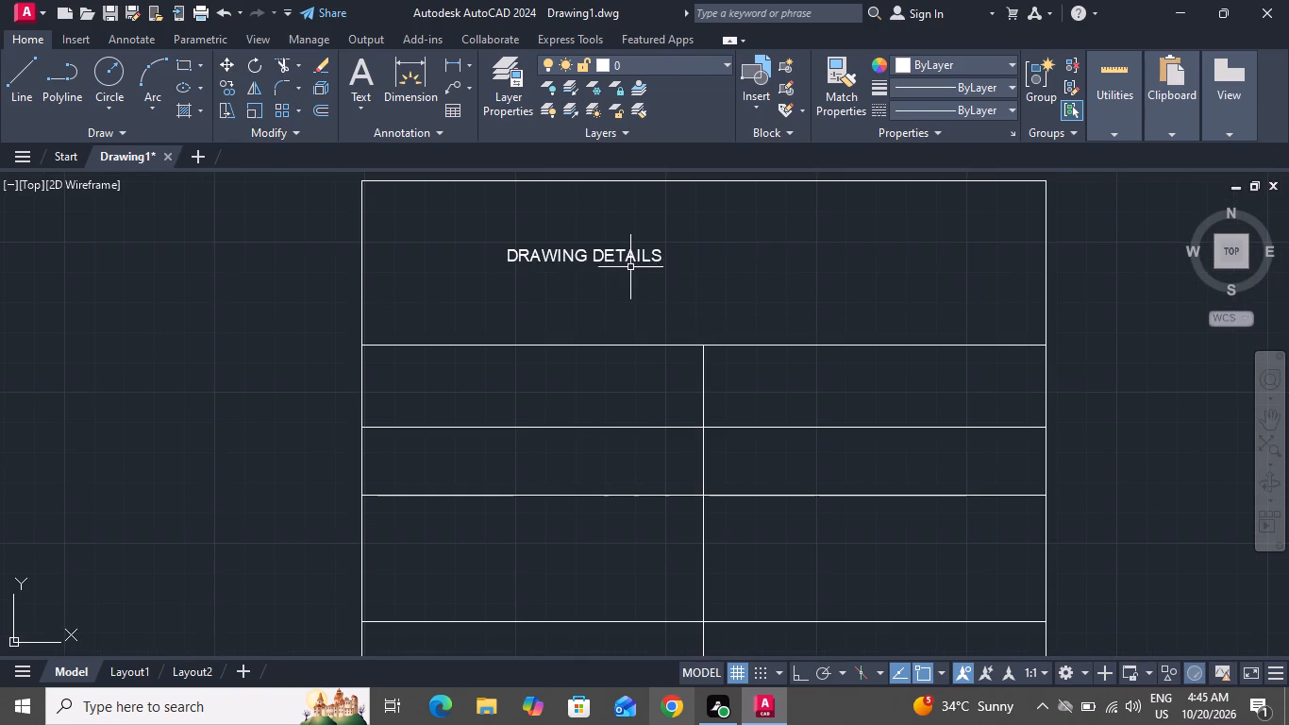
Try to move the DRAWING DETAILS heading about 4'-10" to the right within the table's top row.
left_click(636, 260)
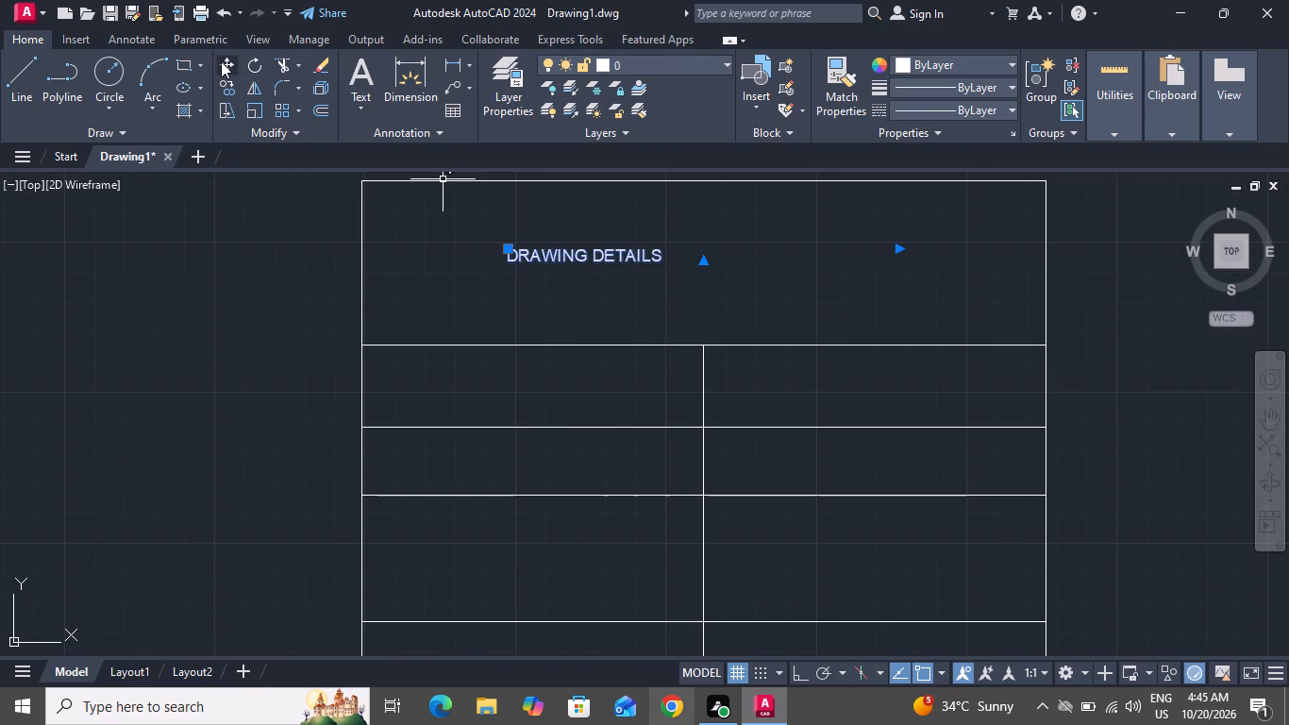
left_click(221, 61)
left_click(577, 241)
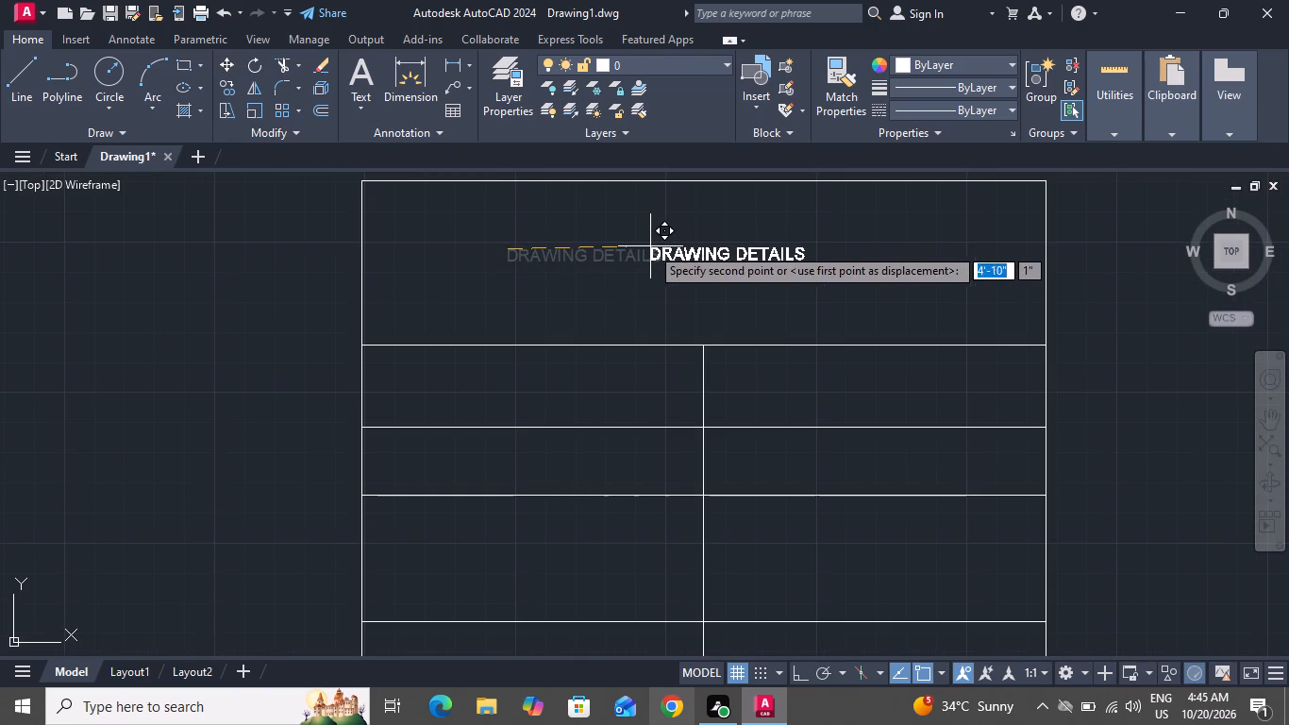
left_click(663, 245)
Move the DRAWING DETAILS heading to the right so it sits near the middle of the table's top row.
left_click(639, 259)
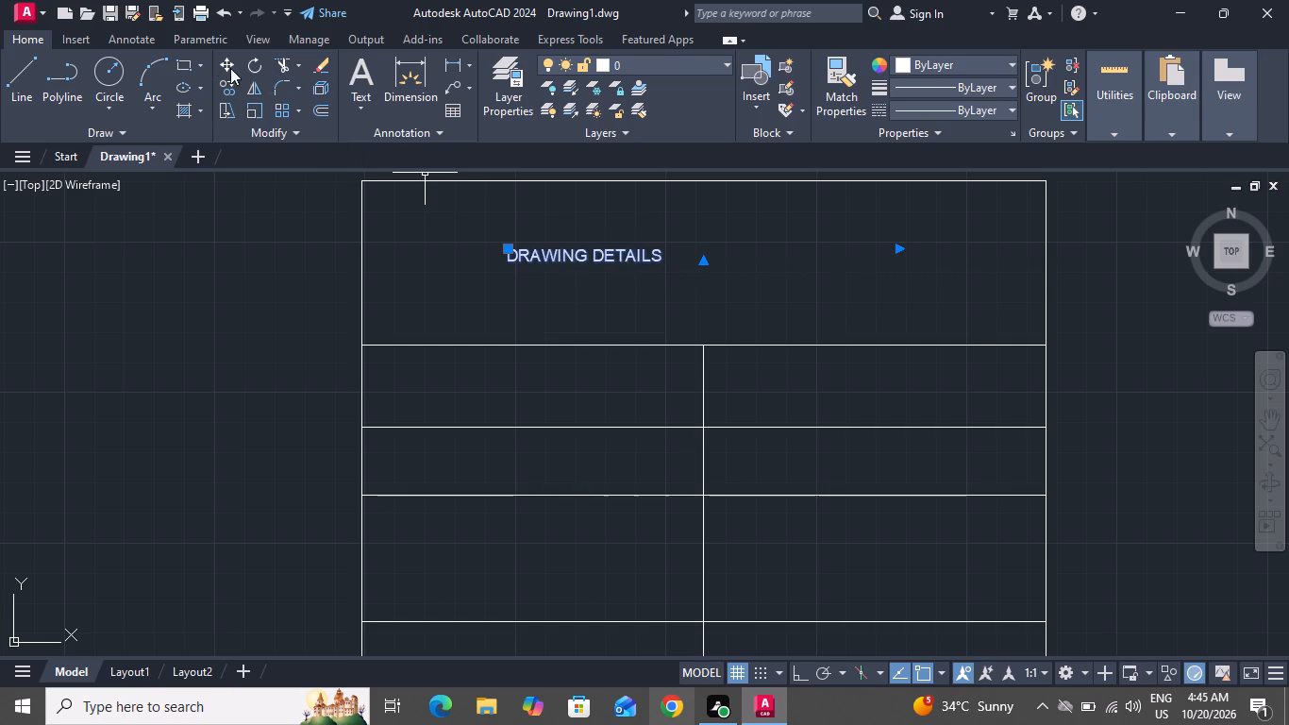
left_click(226, 58)
left_click_drag(509, 233, 647, 270)
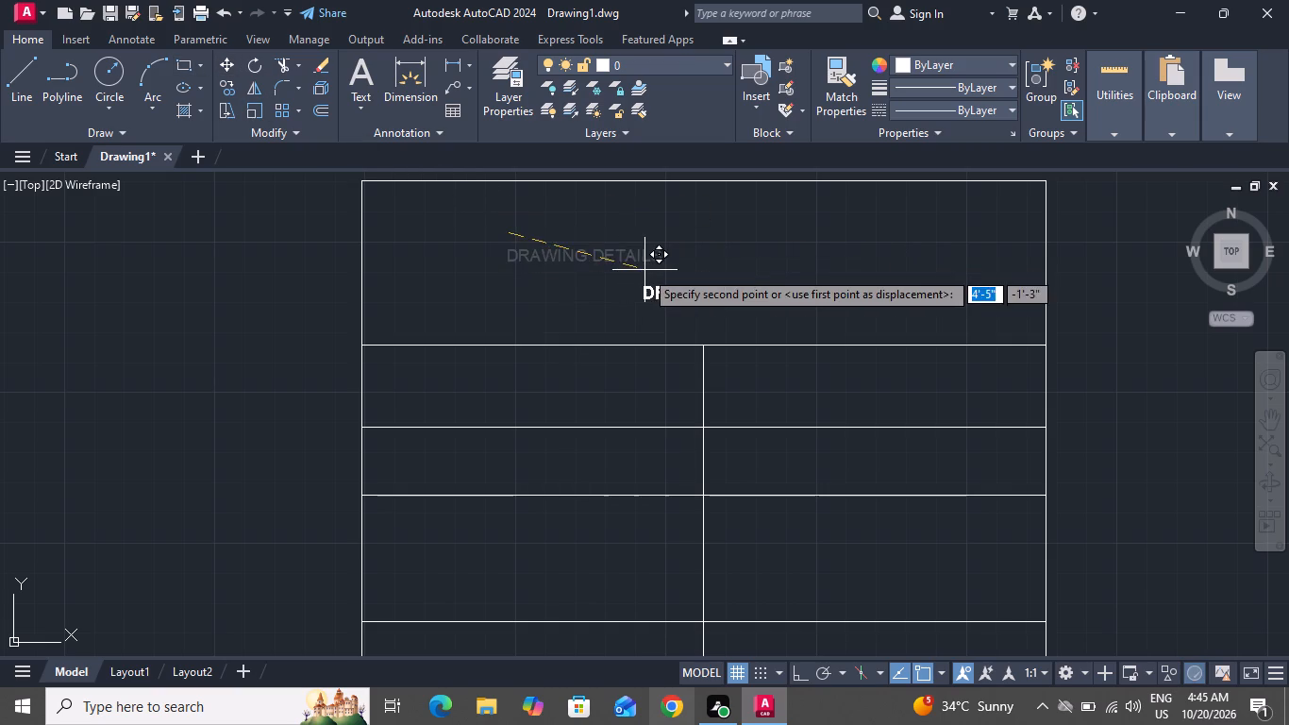
left_click_drag(647, 270, 651, 269)
left_click(648, 230)
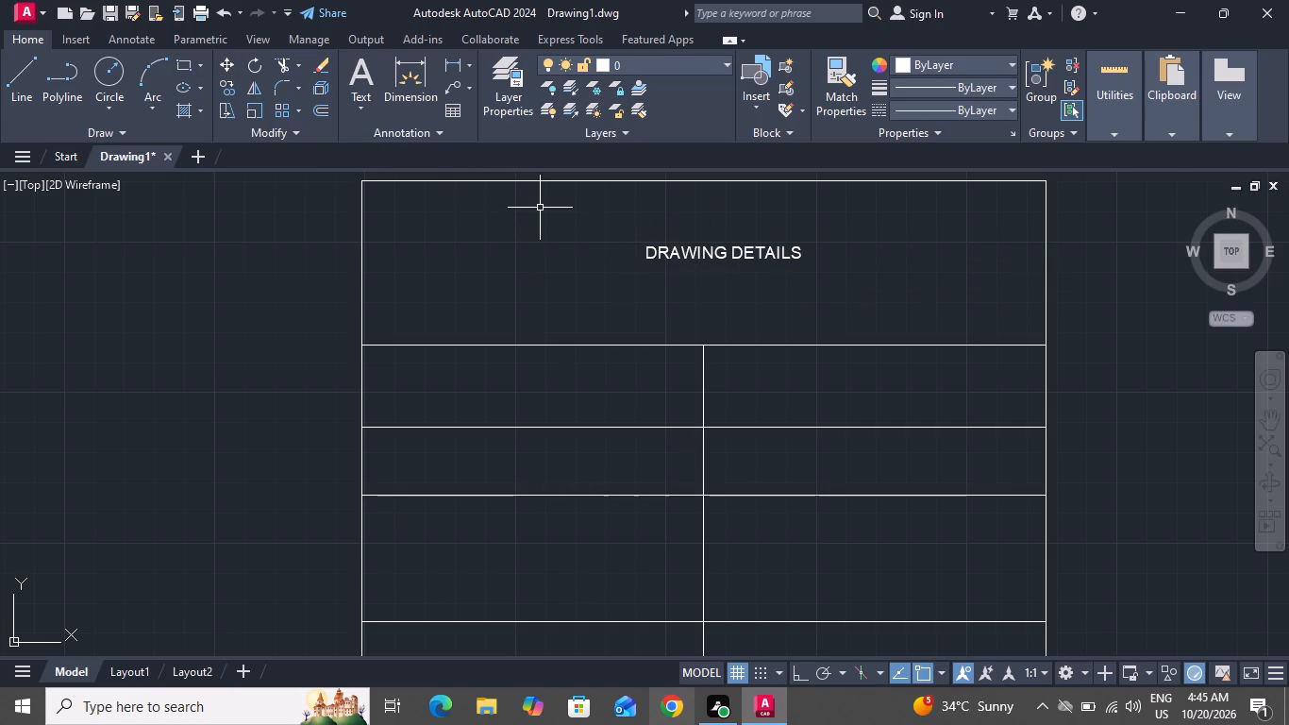
Copy the DRAWING DETAILS heading into each of the seven left-column cells below the table's top row.
left_click(679, 249)
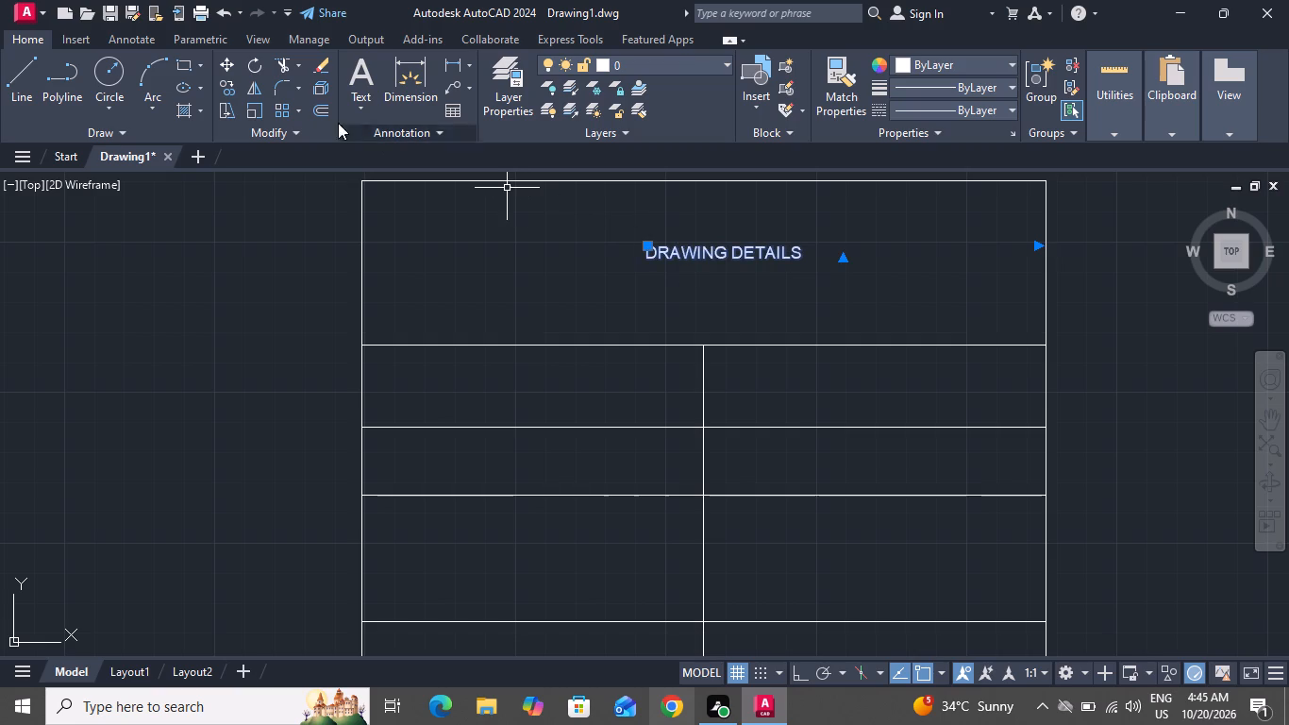
left_click(232, 89)
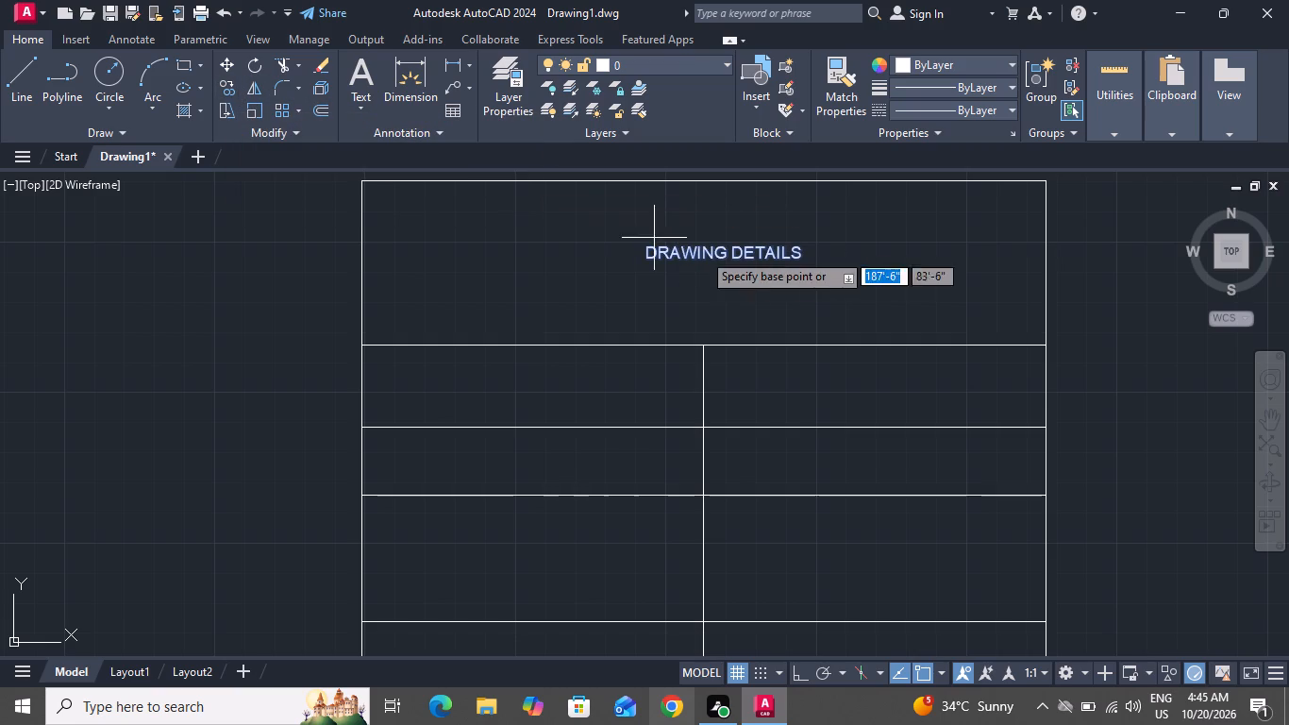
left_click(723, 257)
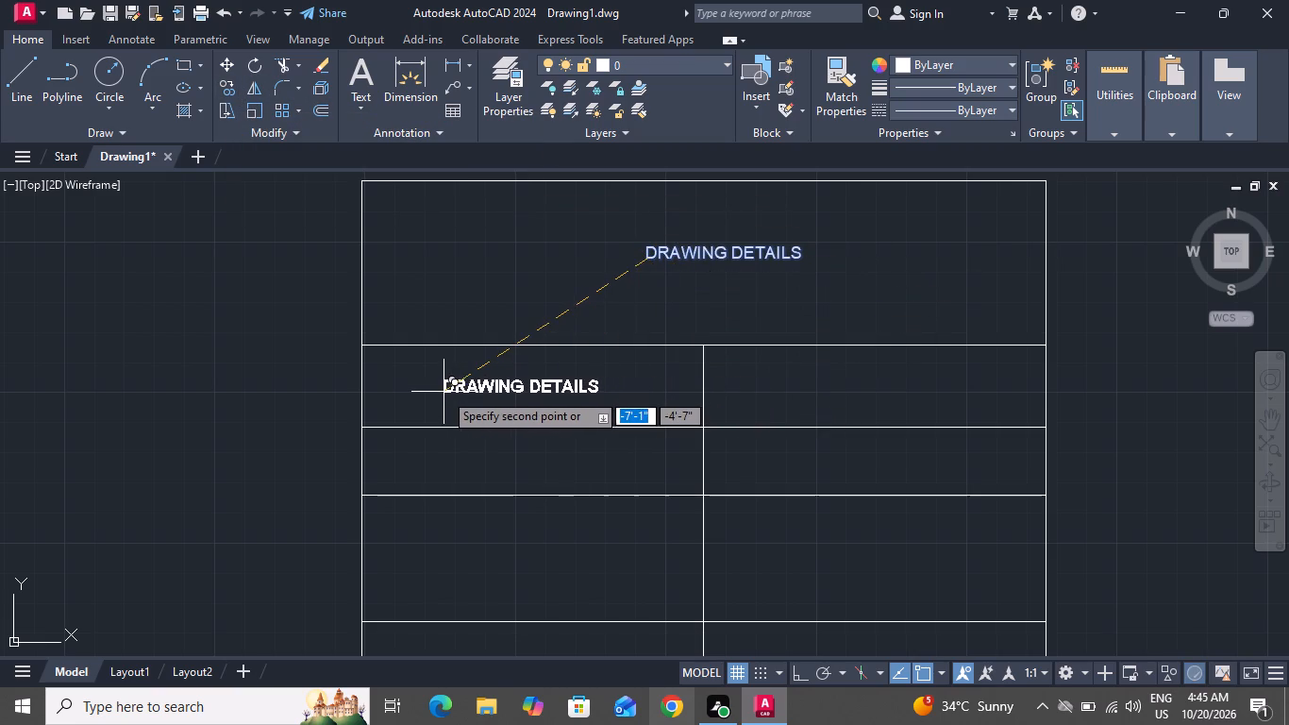
left_click(444, 392)
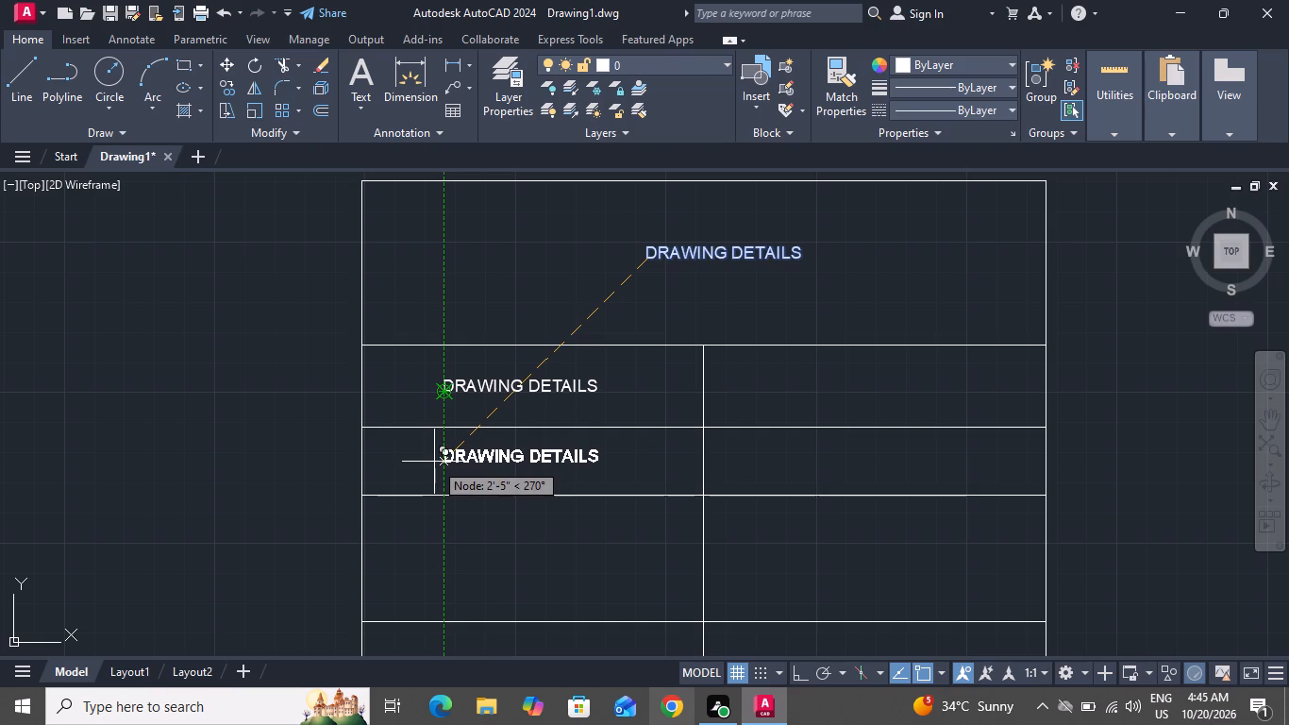
left_click(434, 462)
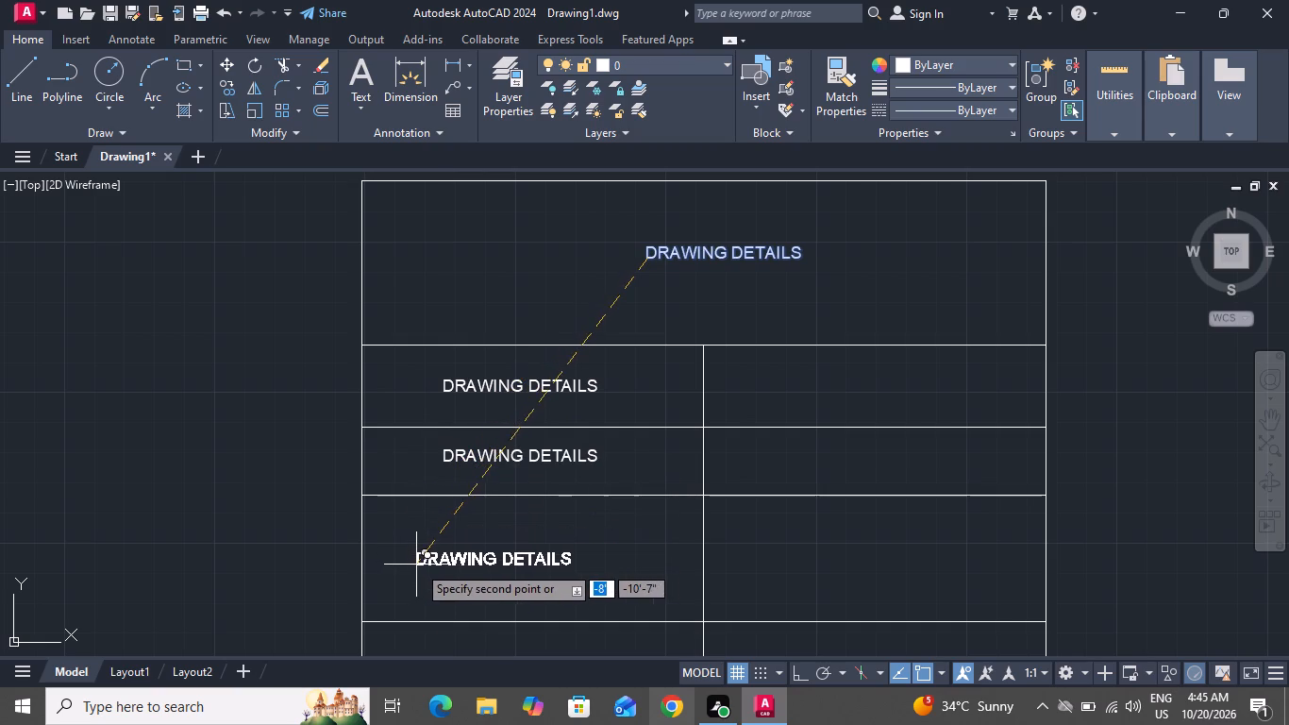
left_click(432, 552)
scroll(543, 453, "down", 3)
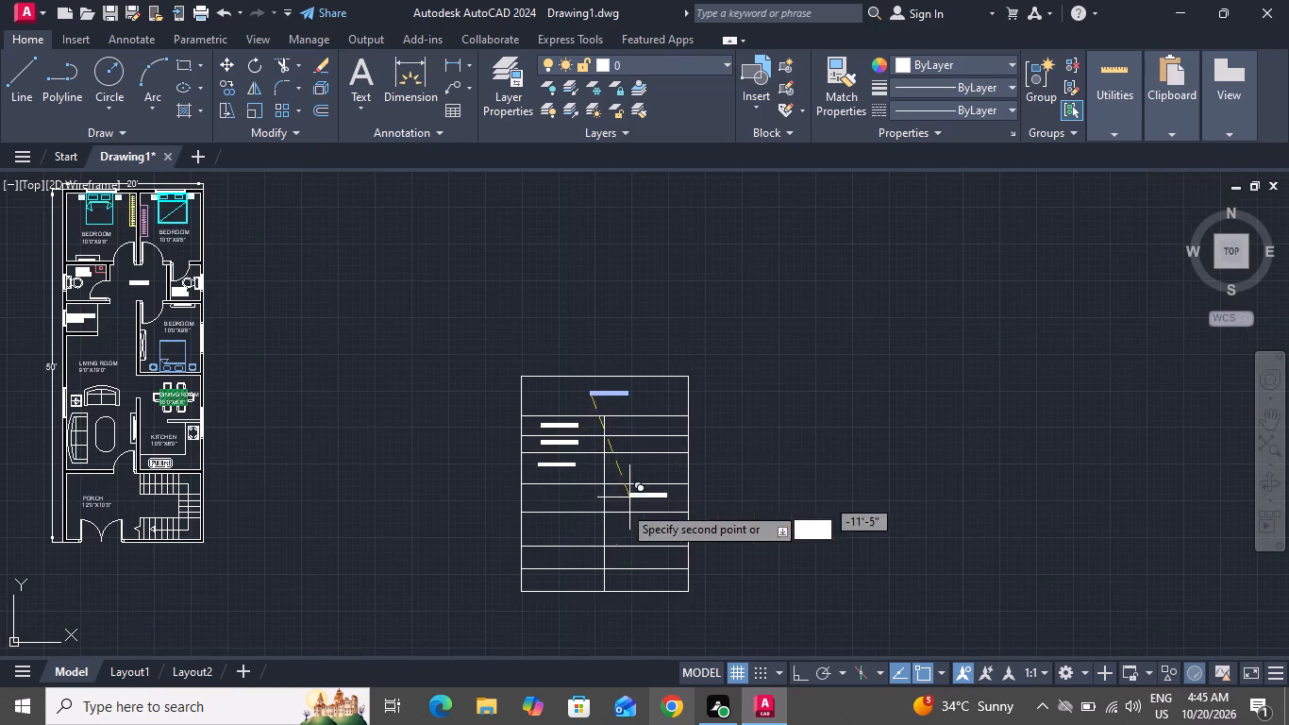
scroll(555, 538, "up", 2)
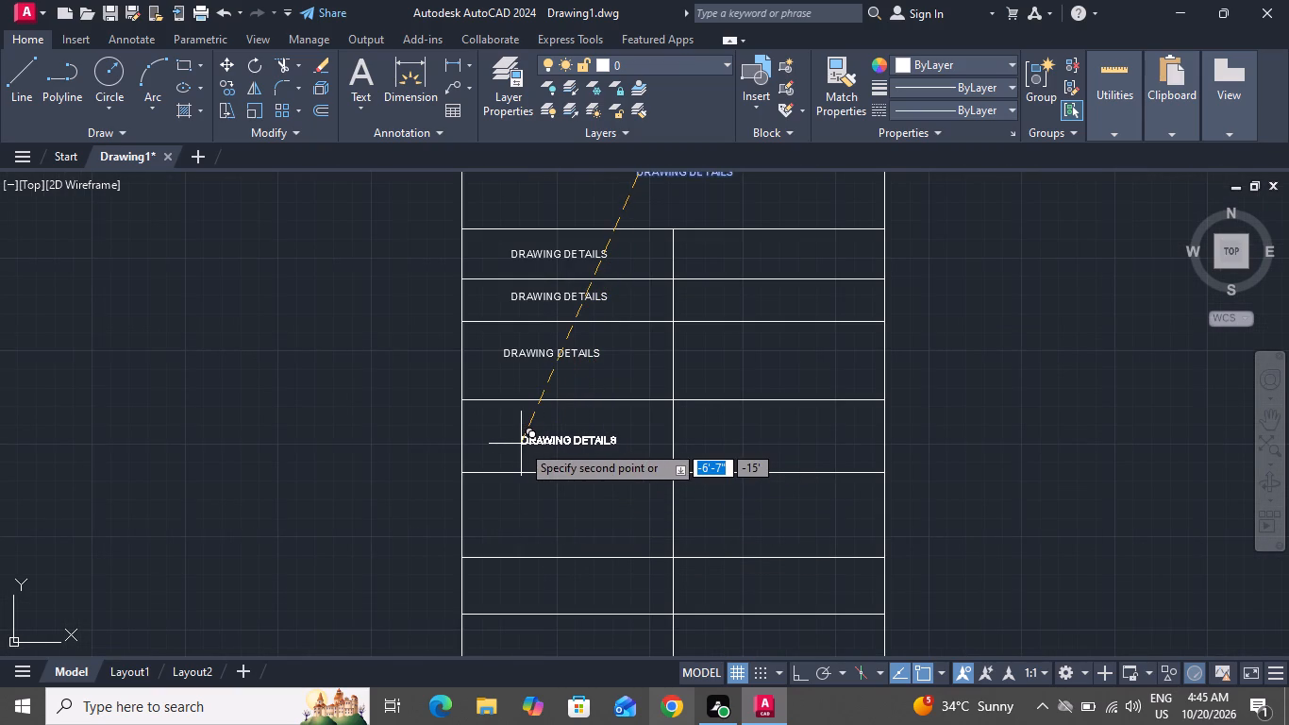
left_click(521, 444)
left_click(508, 510)
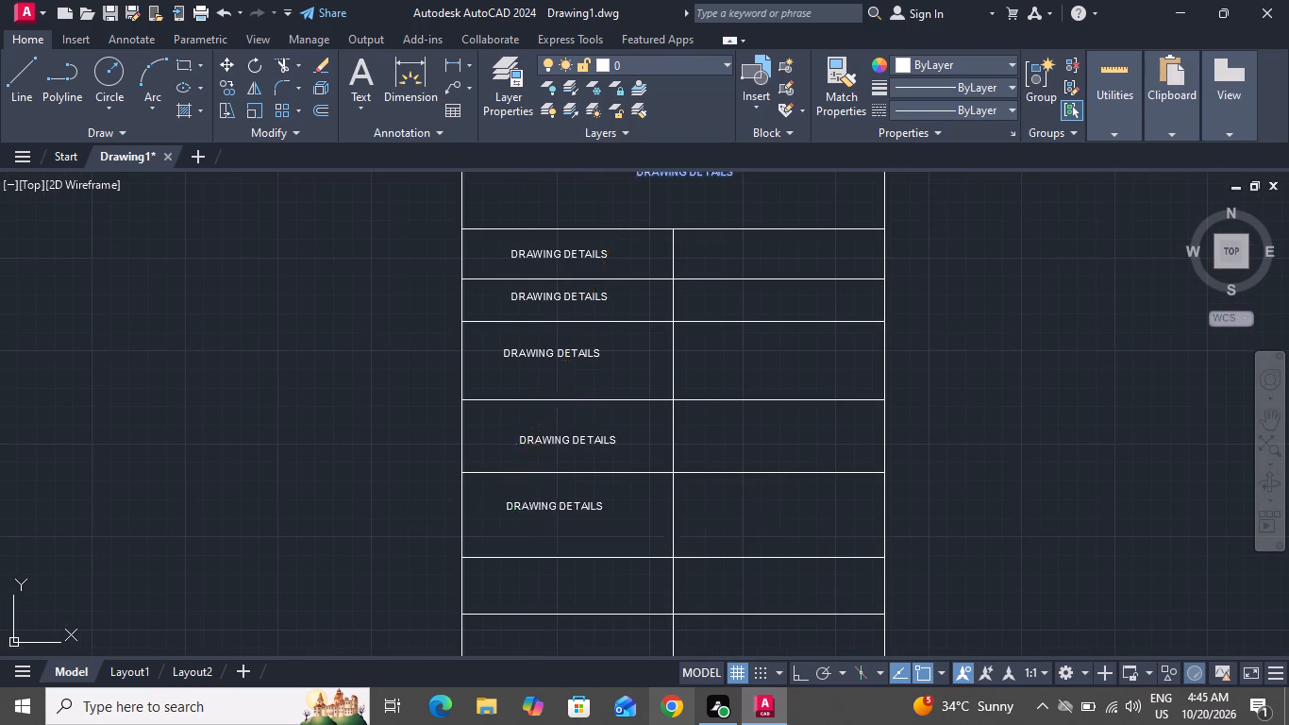
left_click(504, 581)
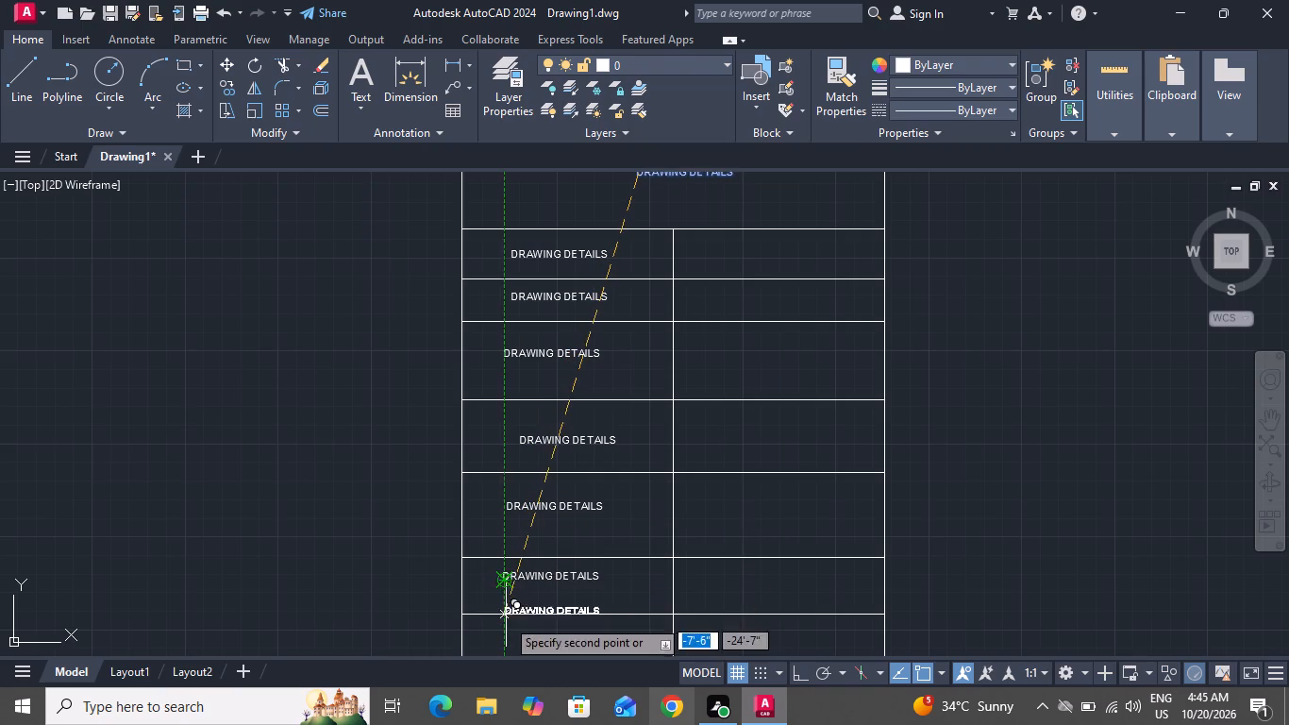
left_click(507, 631)
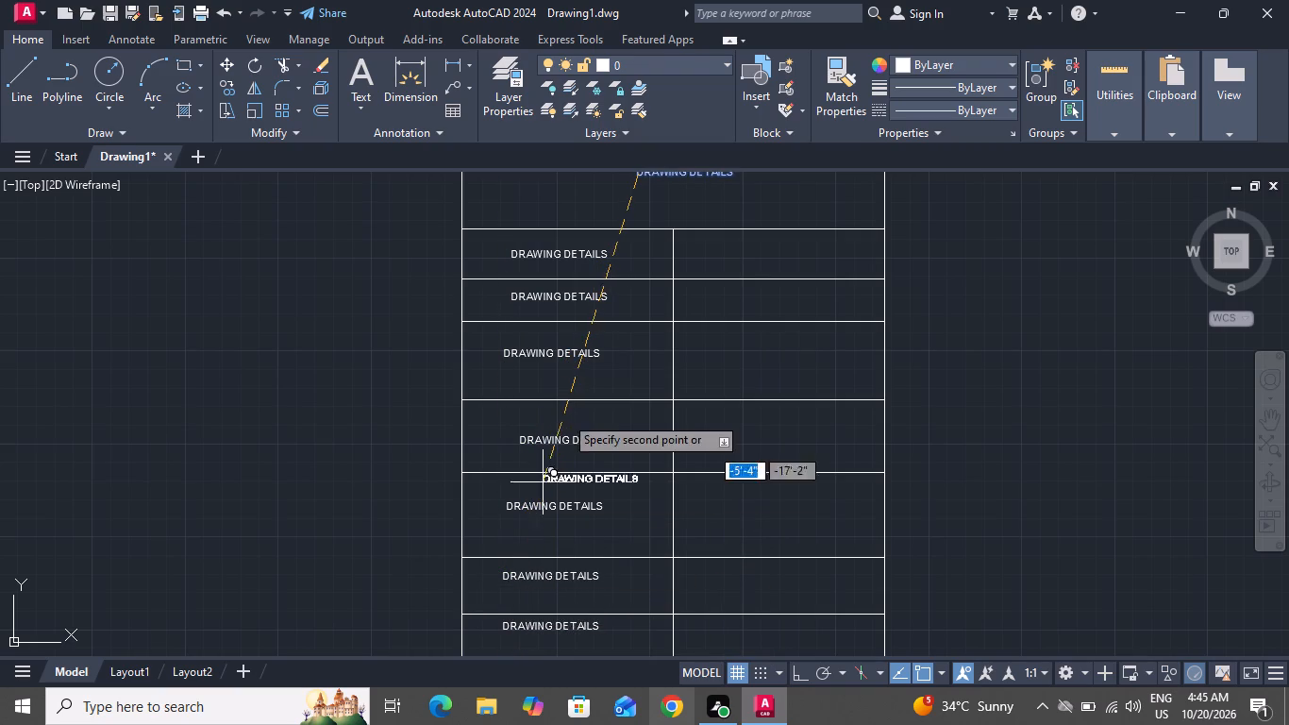
right_click(566, 409)
left_click(605, 445)
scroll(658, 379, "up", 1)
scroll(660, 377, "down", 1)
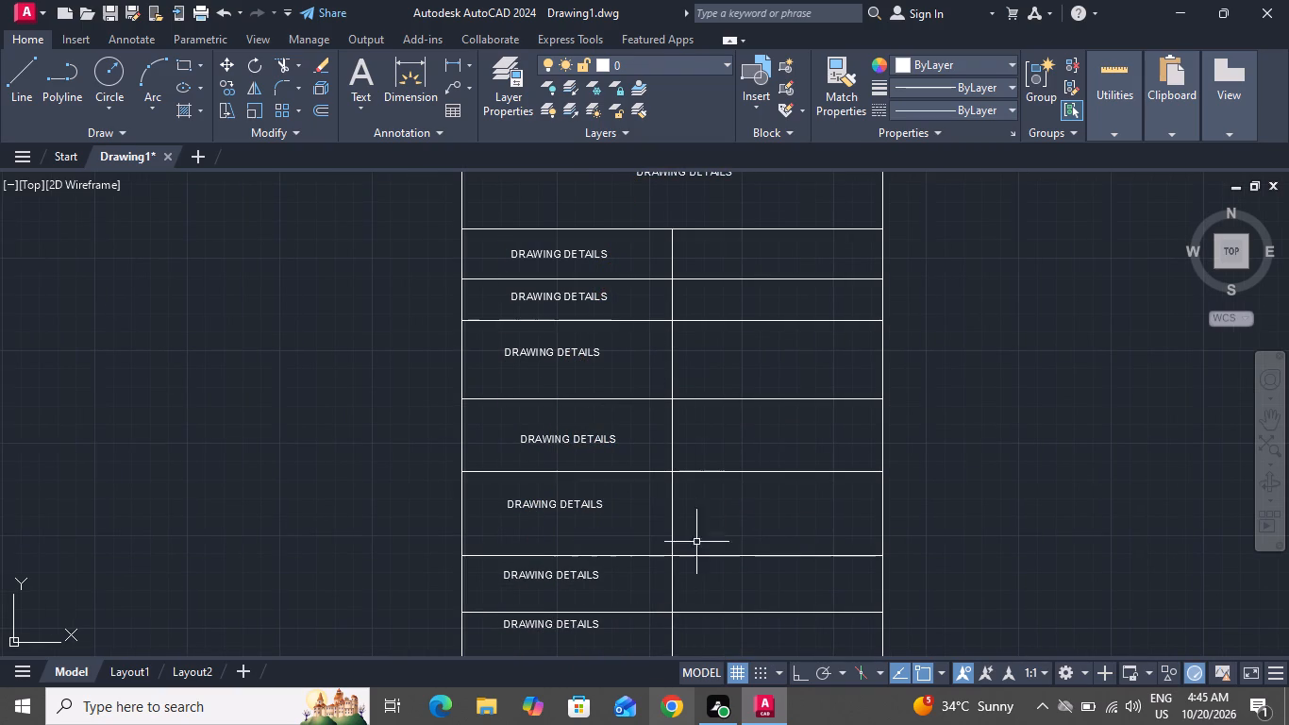
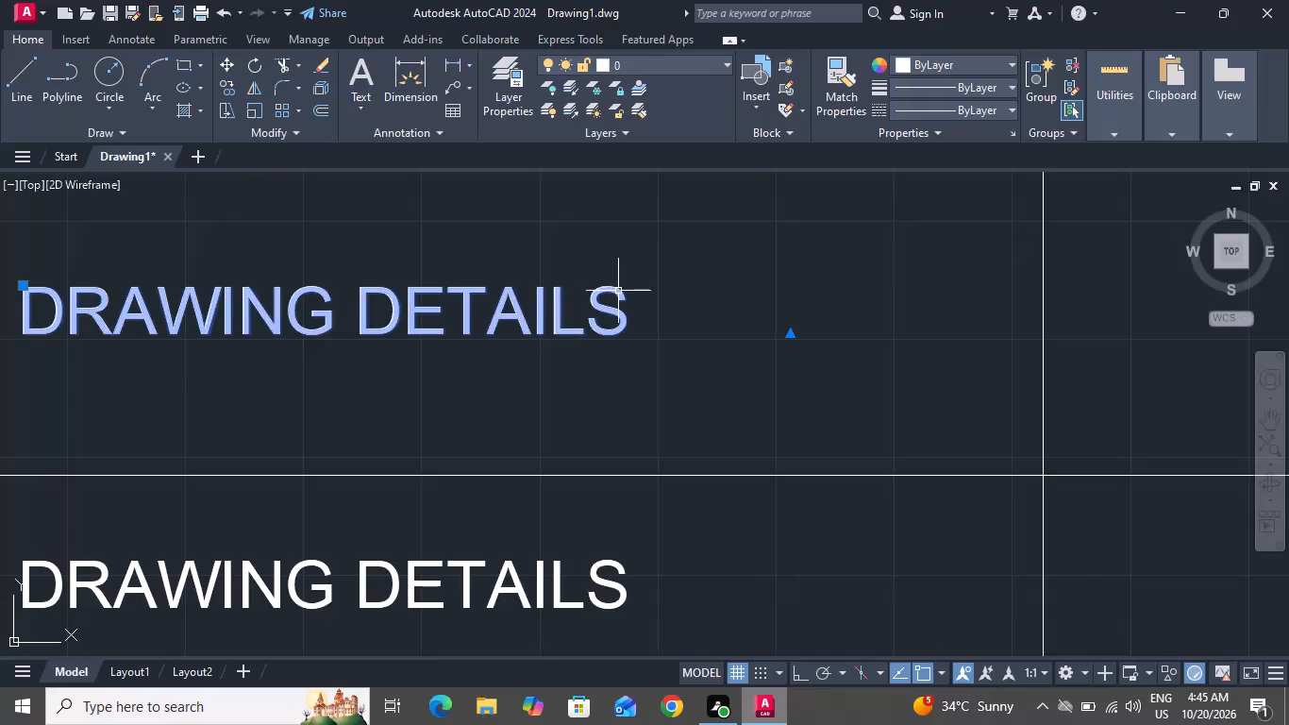
Replace the copied text in the first left-column cell below the table's heading row with PLOT SIZE.
double_click(618, 291)
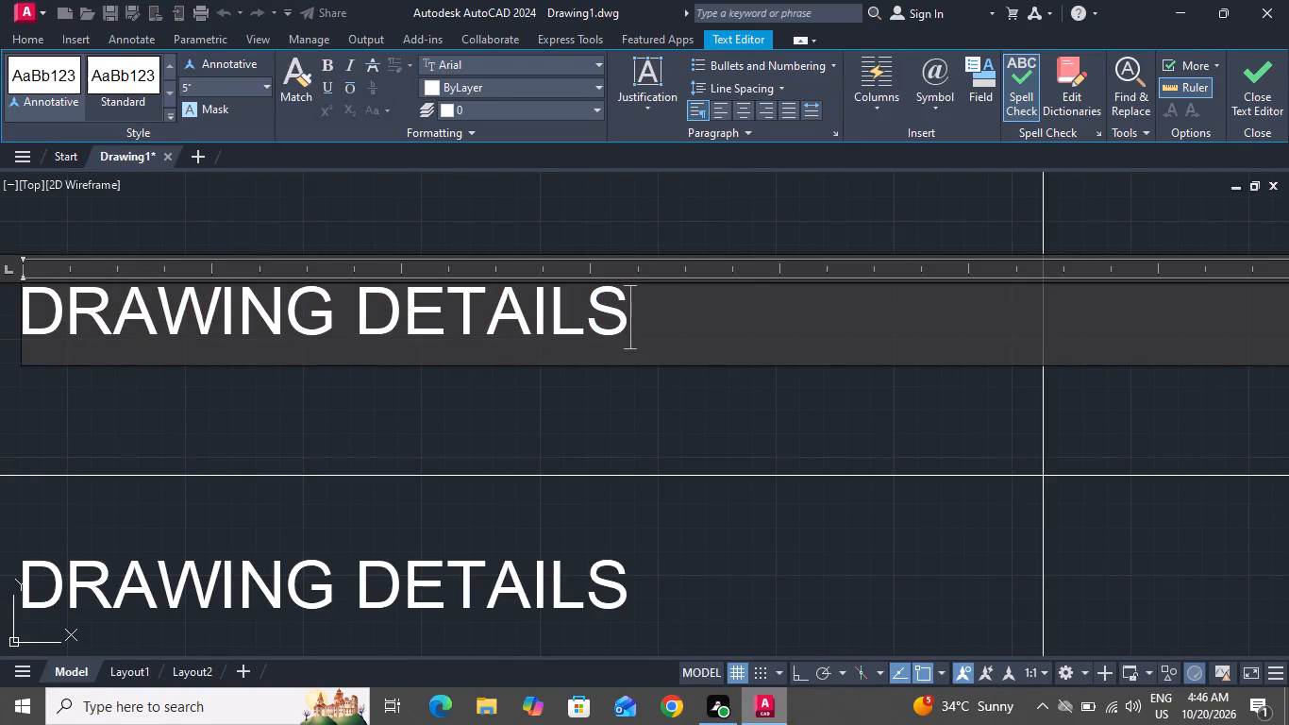
key("BackSpace")
key("BackSpace")
key("BackSpace")
key("BackSpace")
key("BackSpace")
key("BackSpace")
key("BackSpace")
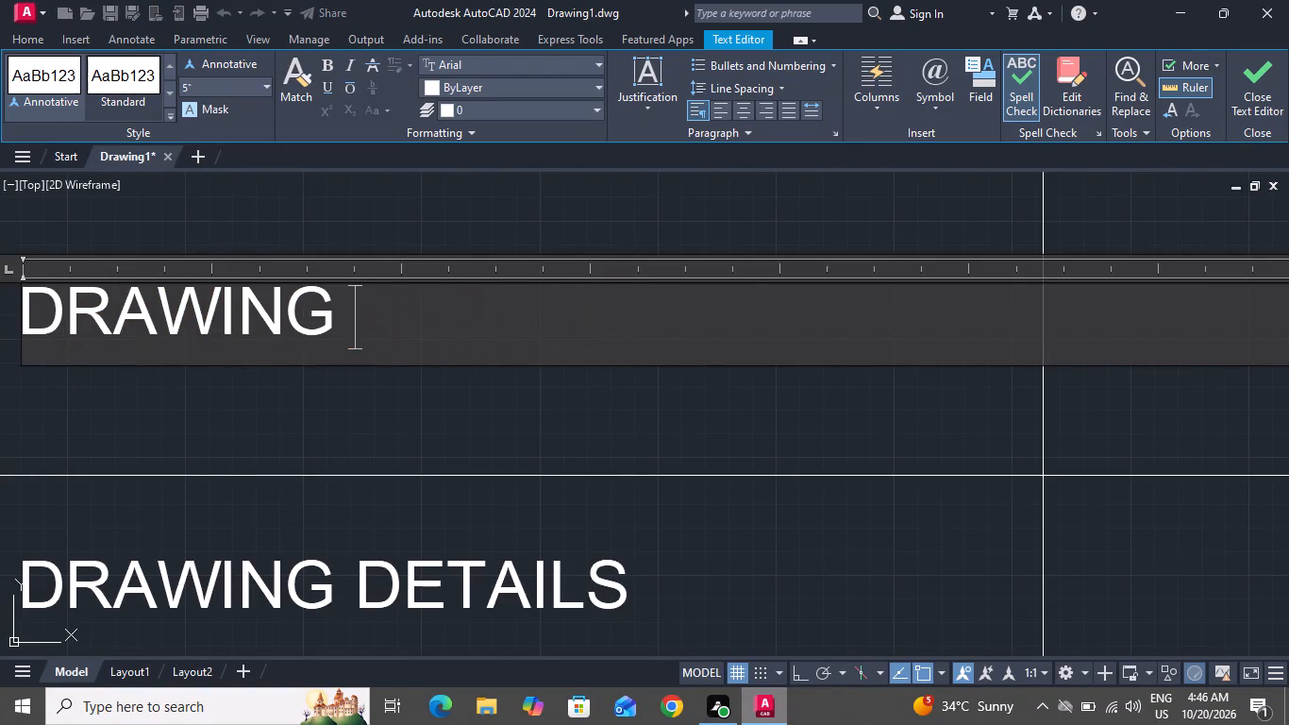
key("BackSpace")
key("BackSpace")
key("BackSpace")
key("BackSpace")
key("BackSpace")
key("BackSpace")
key("BackSpace")
key("BackSpace")
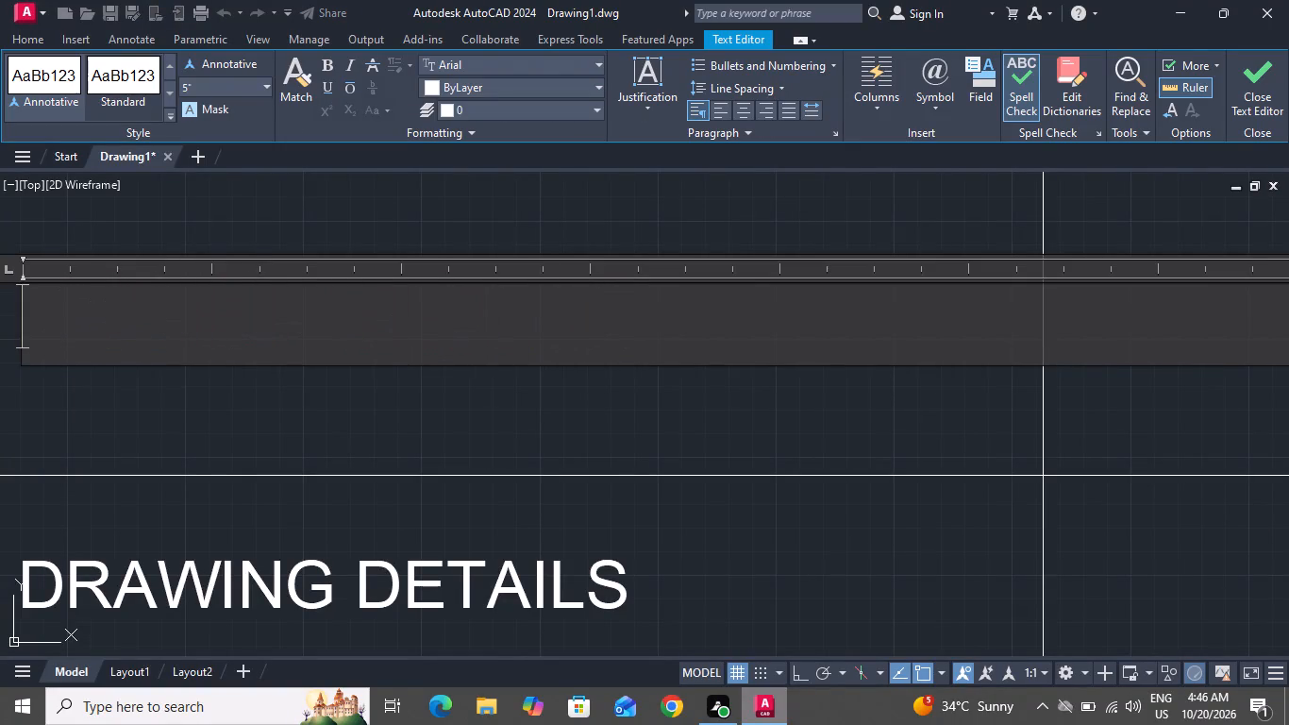
type("PLOT")
key("space")
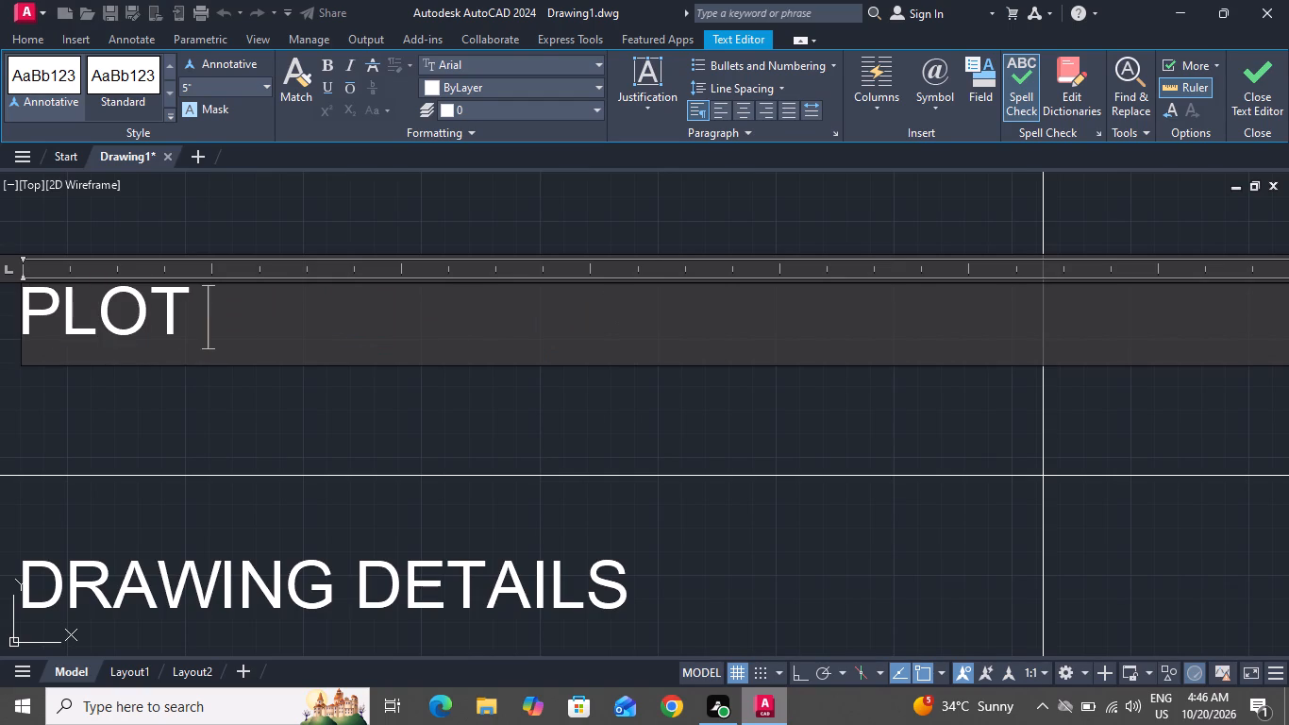
type("SI")
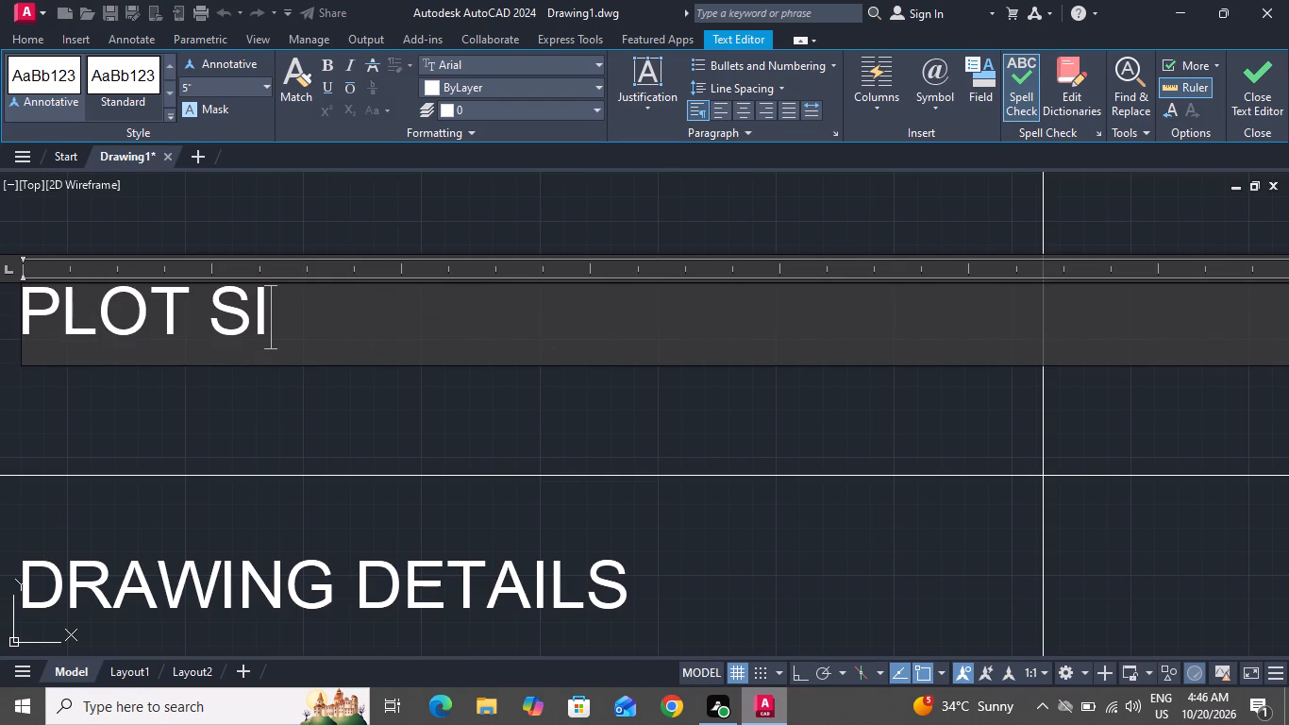
key("z")
key("e")
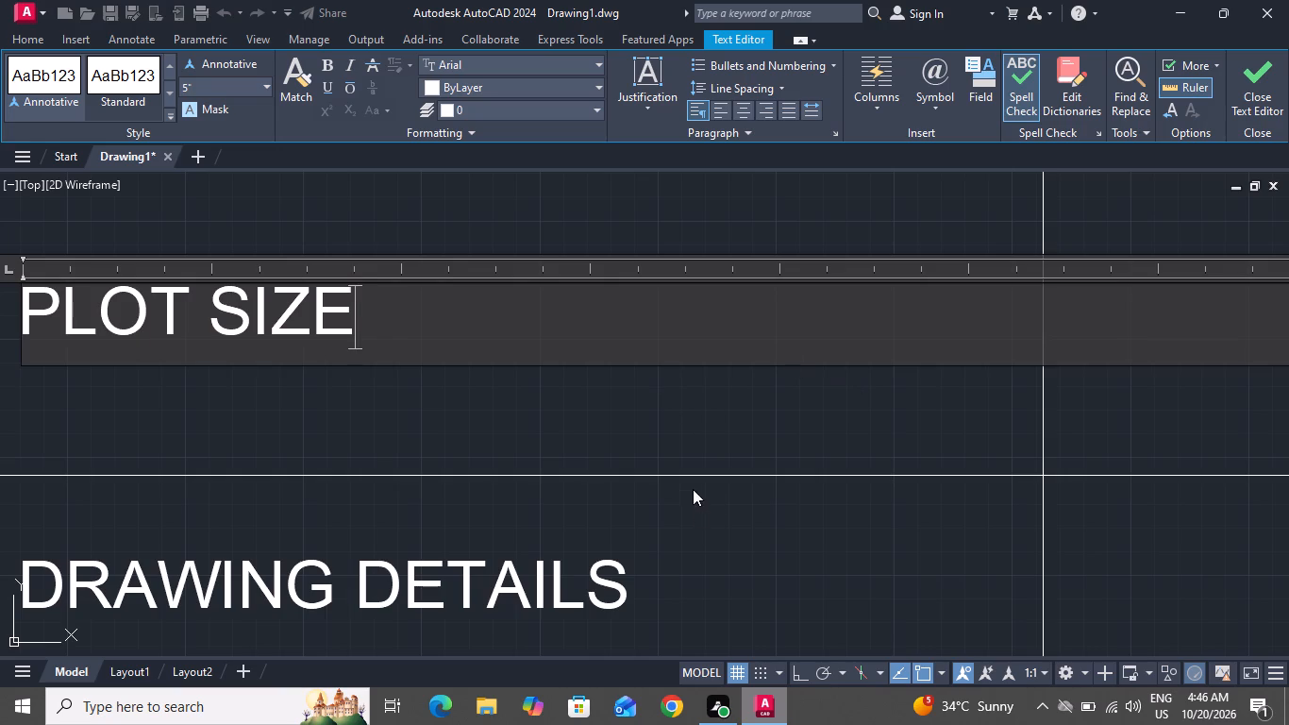
Replace the copied DRAWING DETAILS text in the cell below PLOT SIZE with PLOT AREA.
scroll(693, 489, "down", 2)
double_click(662, 514)
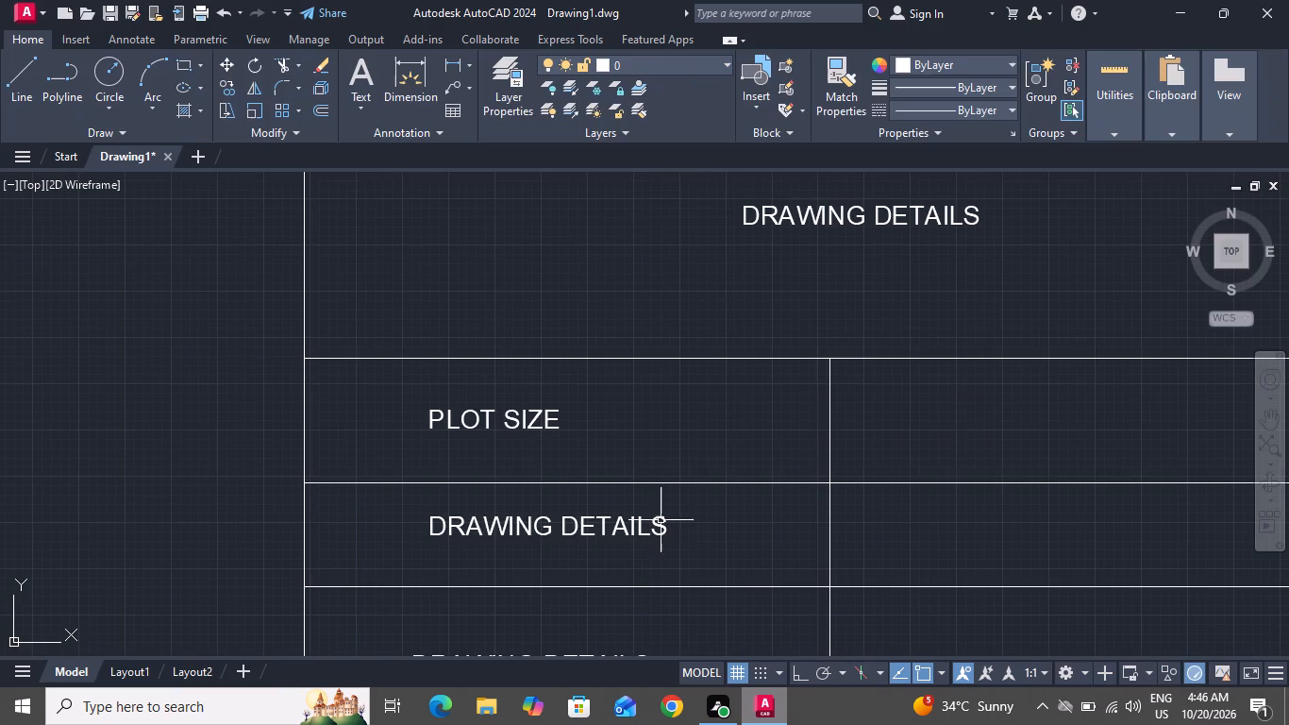
double_click(659, 528)
double_click(664, 526)
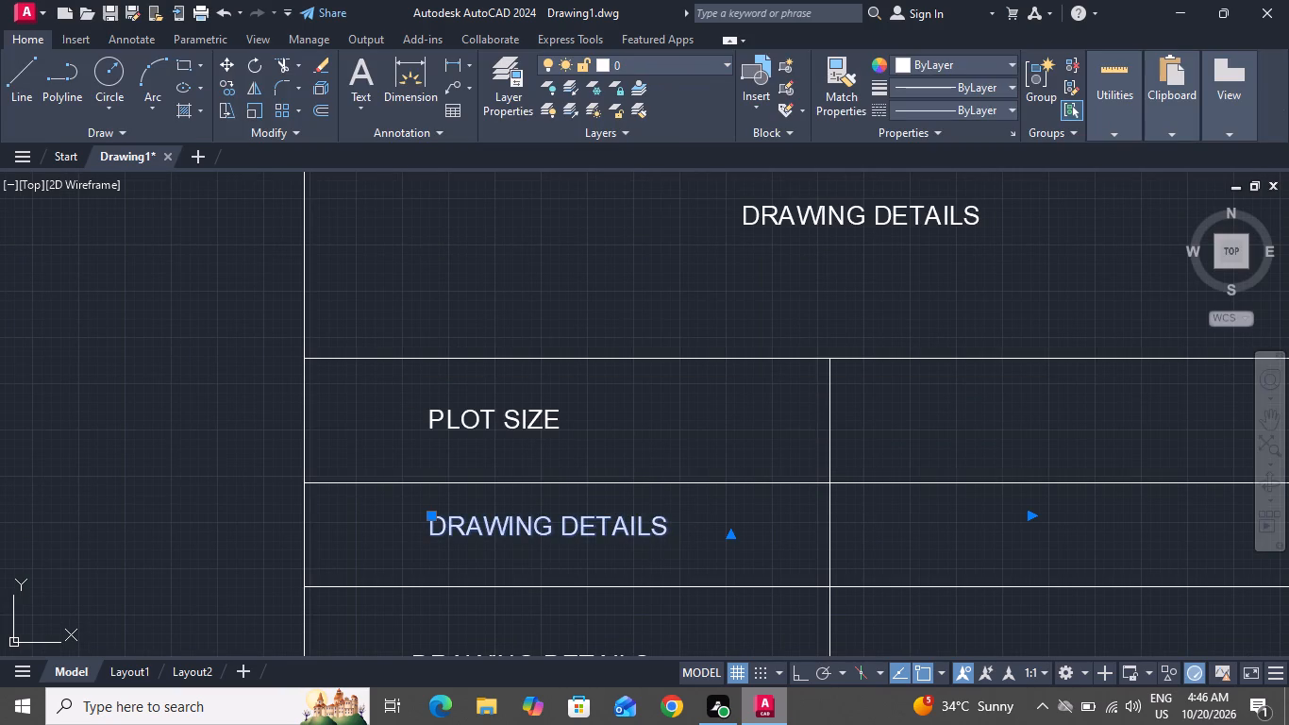
key("BackSpace")
key("BackSpace")
key("BackSpace")
key("BackSpace")
key("BackSpace")
key("BackSpace")
key("BackSpace")
key("BackSpace")
key("BackSpace")
key("BackSpace")
key("BackSpace")
key("BackSpace")
key("BackSpace")
key("BackSpace")
key("BackSpace")
key("BackSpace")
key("BackSpace")
key("BackSpace")
key("BackSpace")
key("BackSpace")
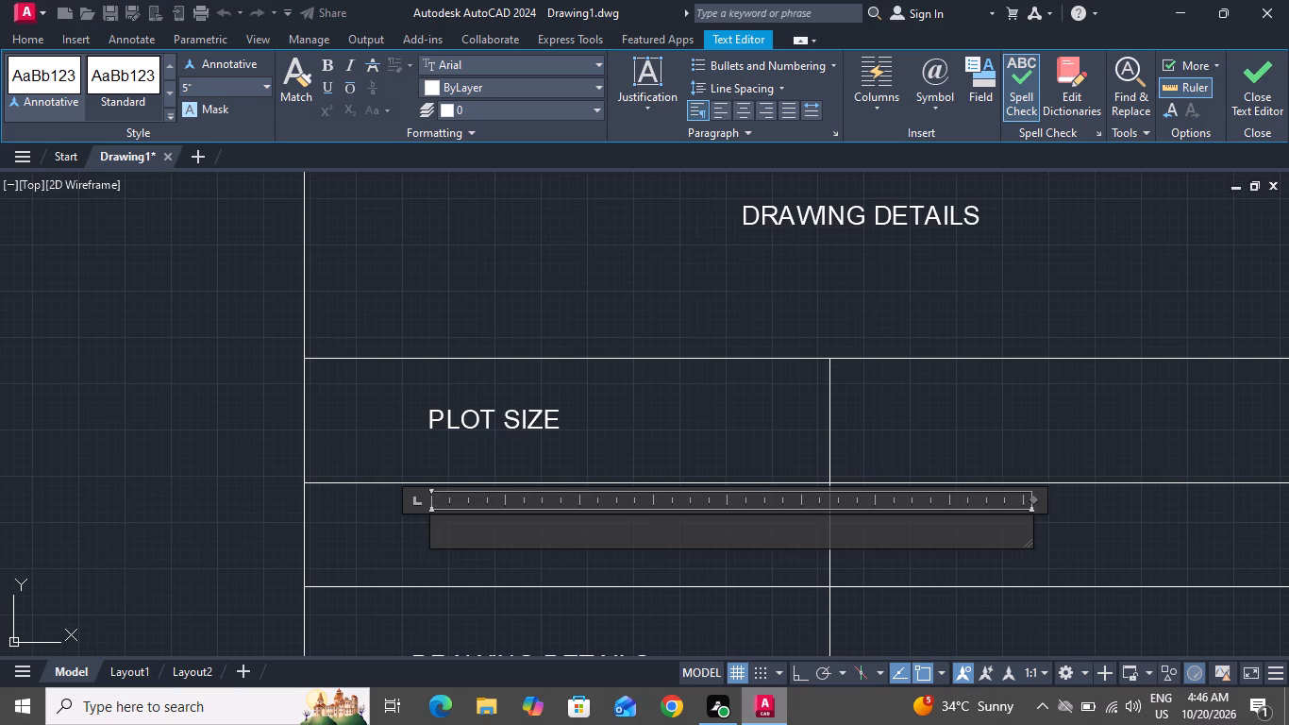
type("PLO")
type("T")
key("space")
type("AREA")
left_click(733, 454)
Replace the copied DRAWING DETAILS text in the cell below PLOT AREA with FACING.
scroll(726, 434, "down", 2)
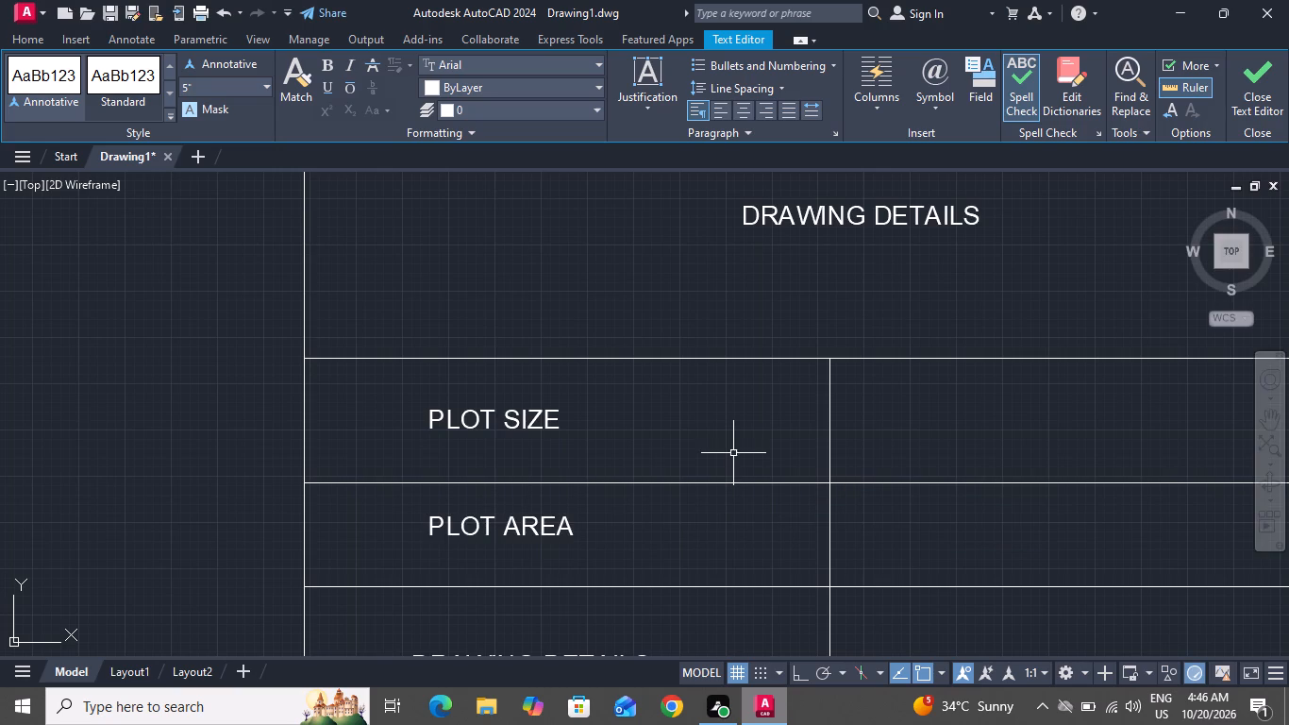
scroll(735, 430, "up", 1)
scroll(718, 465, "down", 2)
scroll(698, 525, "up", 3)
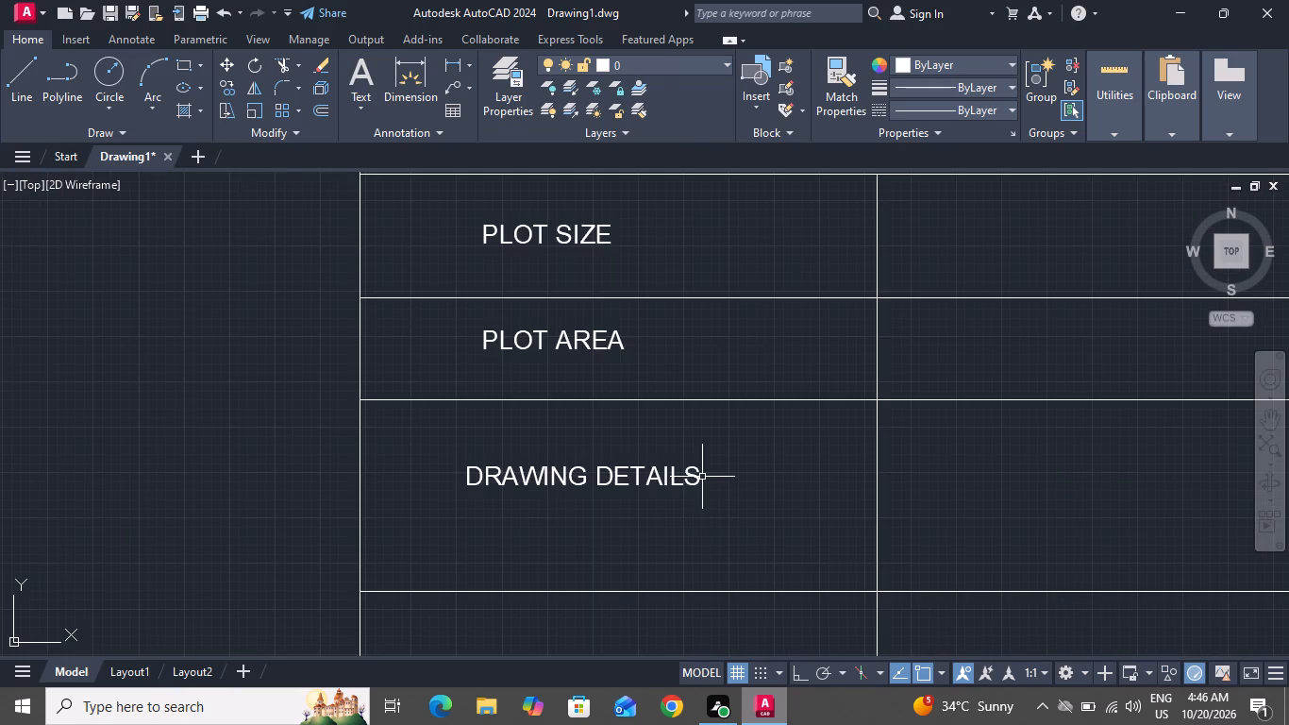
double_click(702, 477)
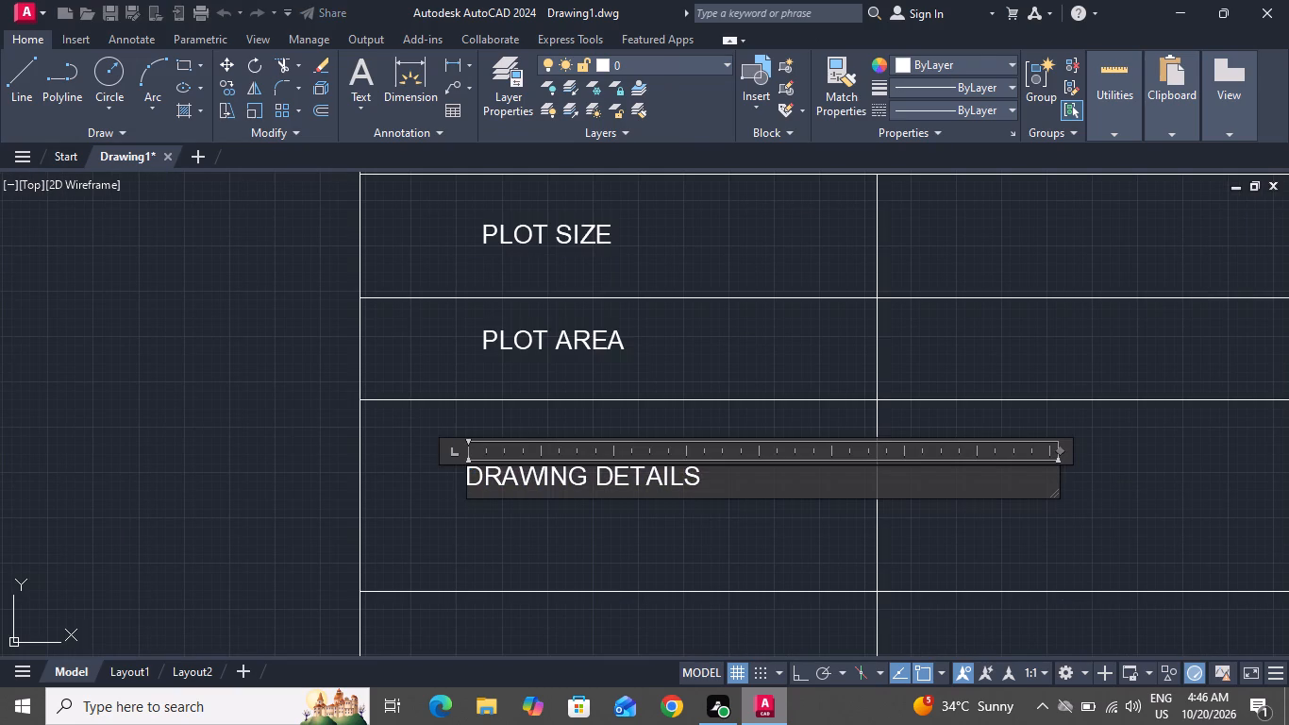
key("BackSpace")
key("BackSpace")
key("BackSpace")
key("BackSpace")
key("BackSpace")
key("BackSpace")
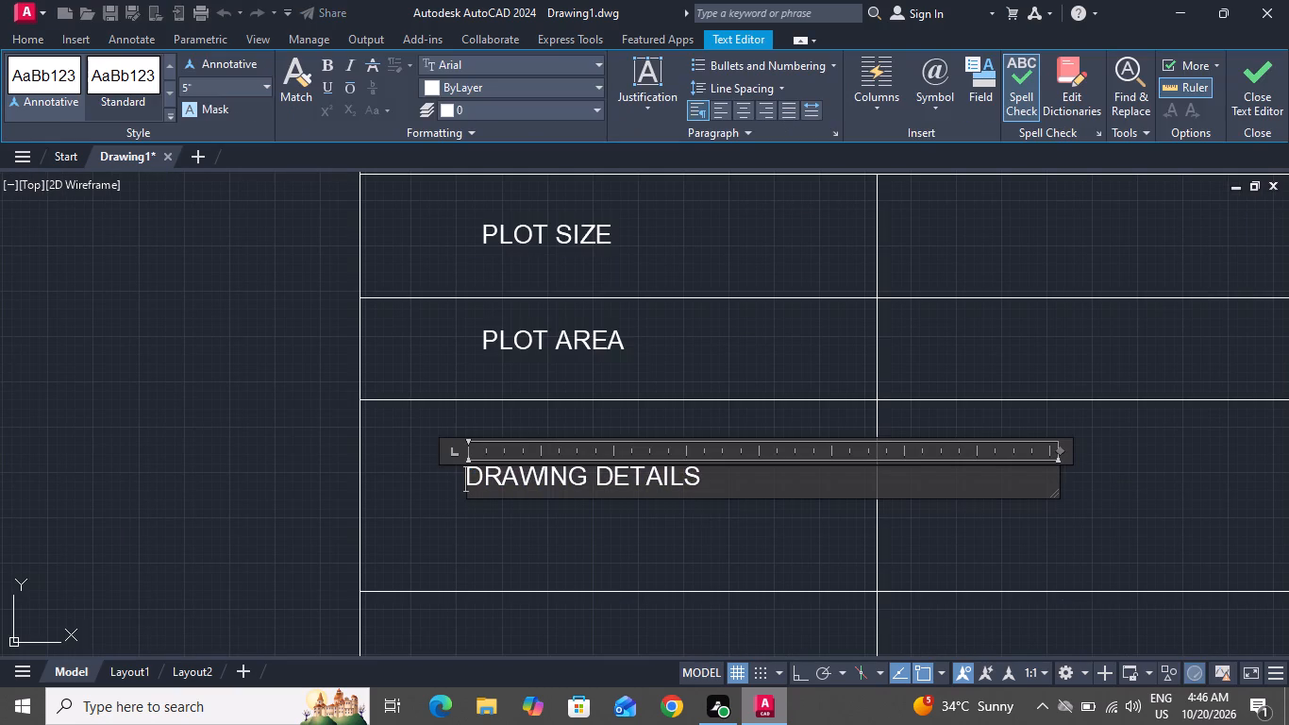
left_click_drag(702, 477, 694, 481)
key("BackSpace")
key("BackSpace")
key("BackSpace")
key("BackSpace")
key("BackSpace")
key("BackSpace")
key("BackSpace")
key("BackSpace")
key("BackSpace")
key("BackSpace")
key("BackSpace")
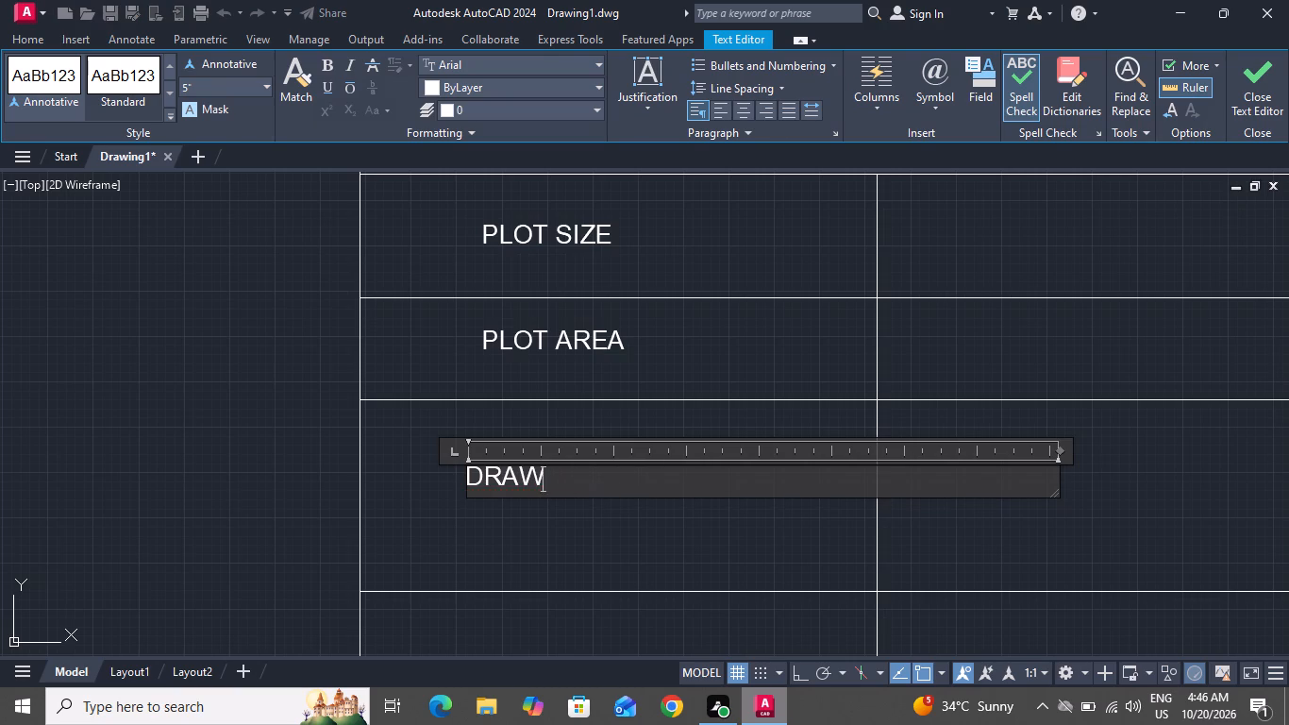
key("BackSpace")
key("BackSpace")
key("BackSpace")
key("BackSpace")
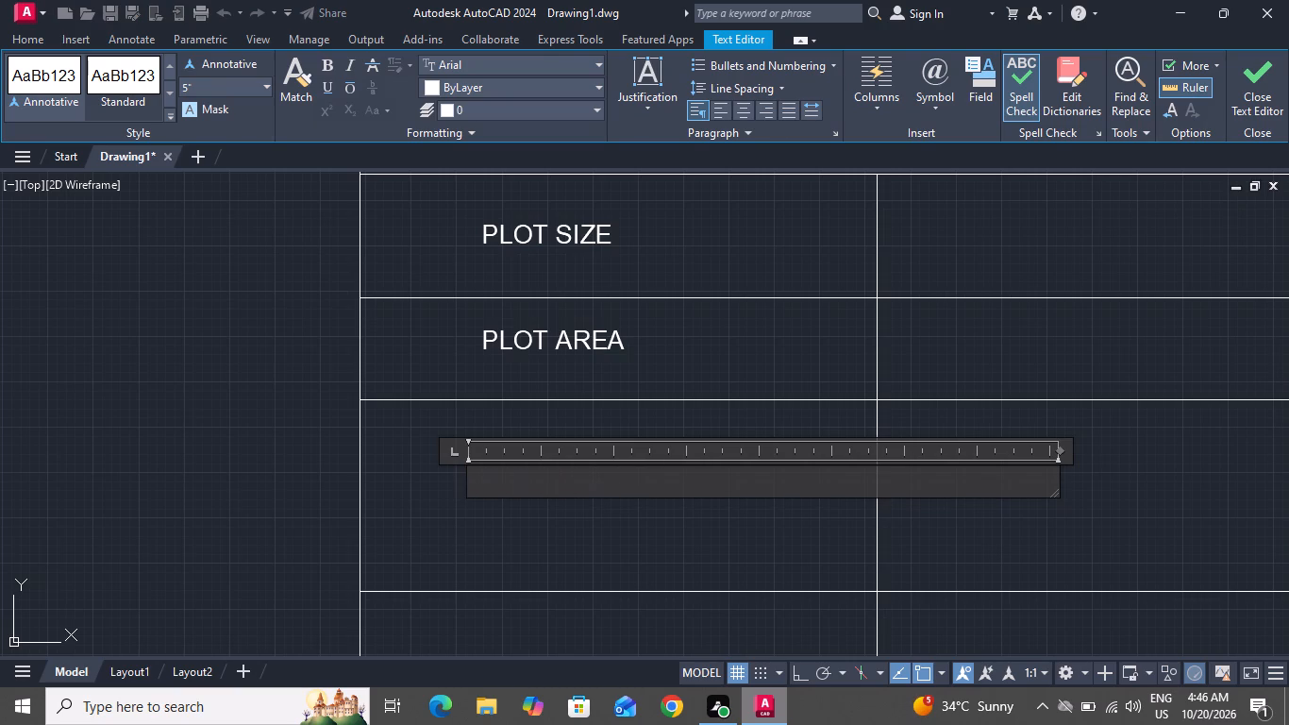
type("FACING")
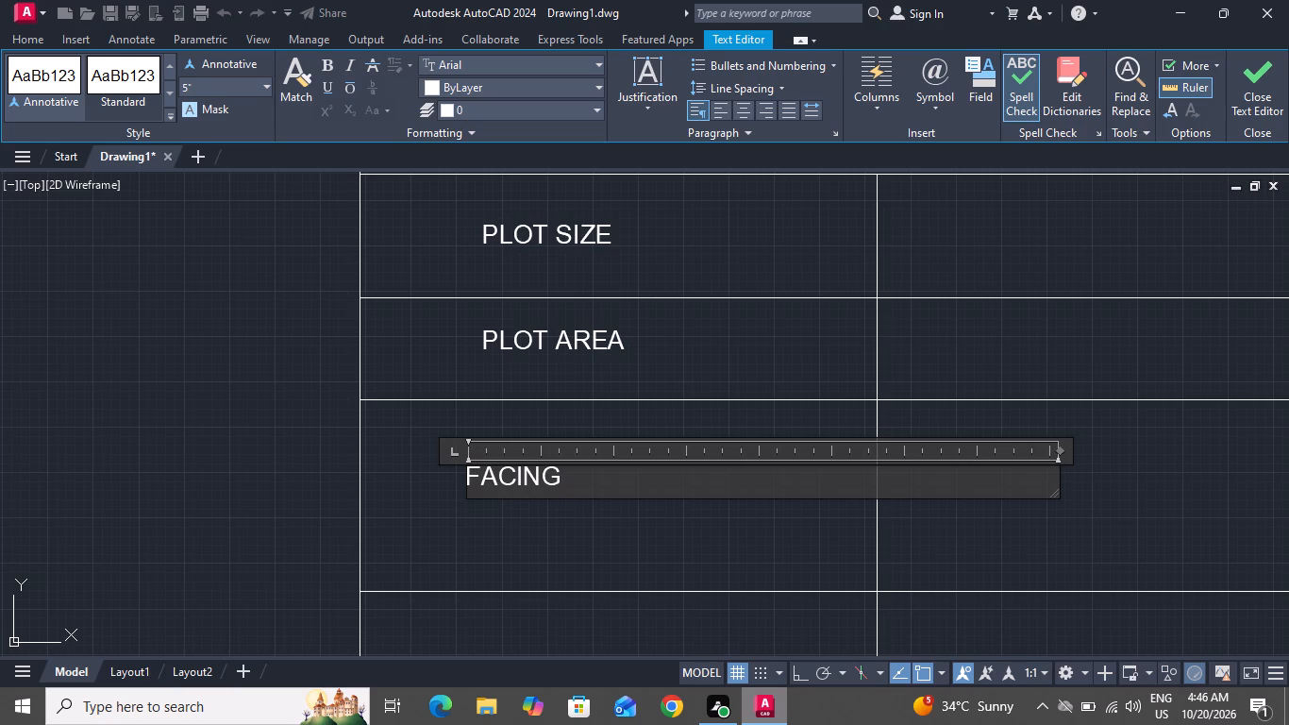
Replace the copied DRAWING DETAILS text in the cell below FACING with BHK.
scroll(786, 420, "down", 2)
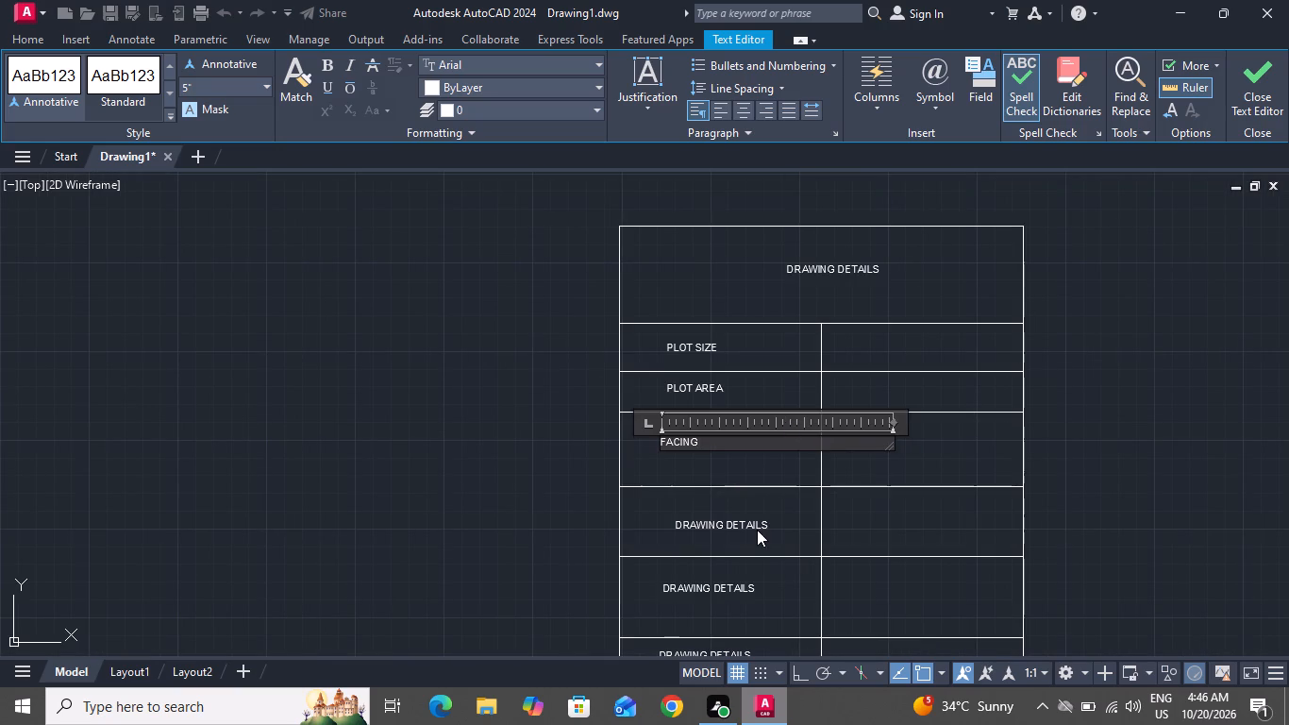
left_click(764, 525)
triple_click(764, 525)
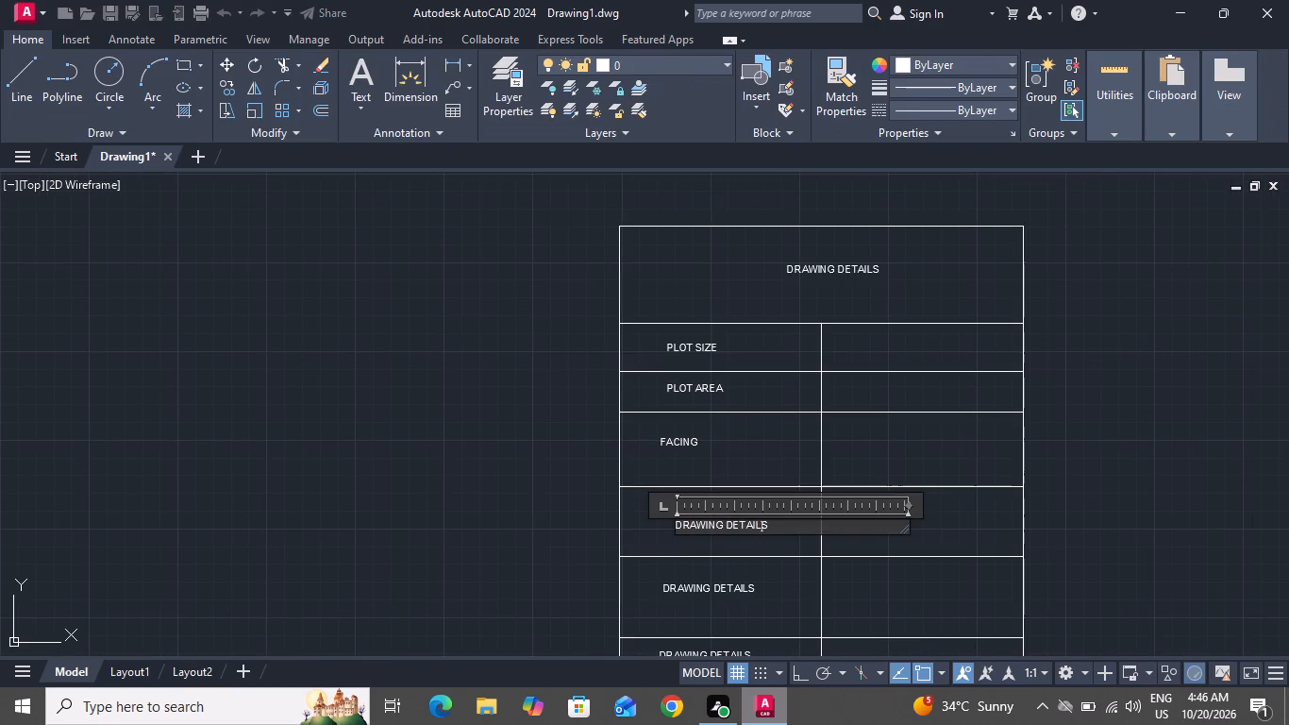
key("BackSpace")
key("BackSpace")
key("BackSpace")
key("BackSpace")
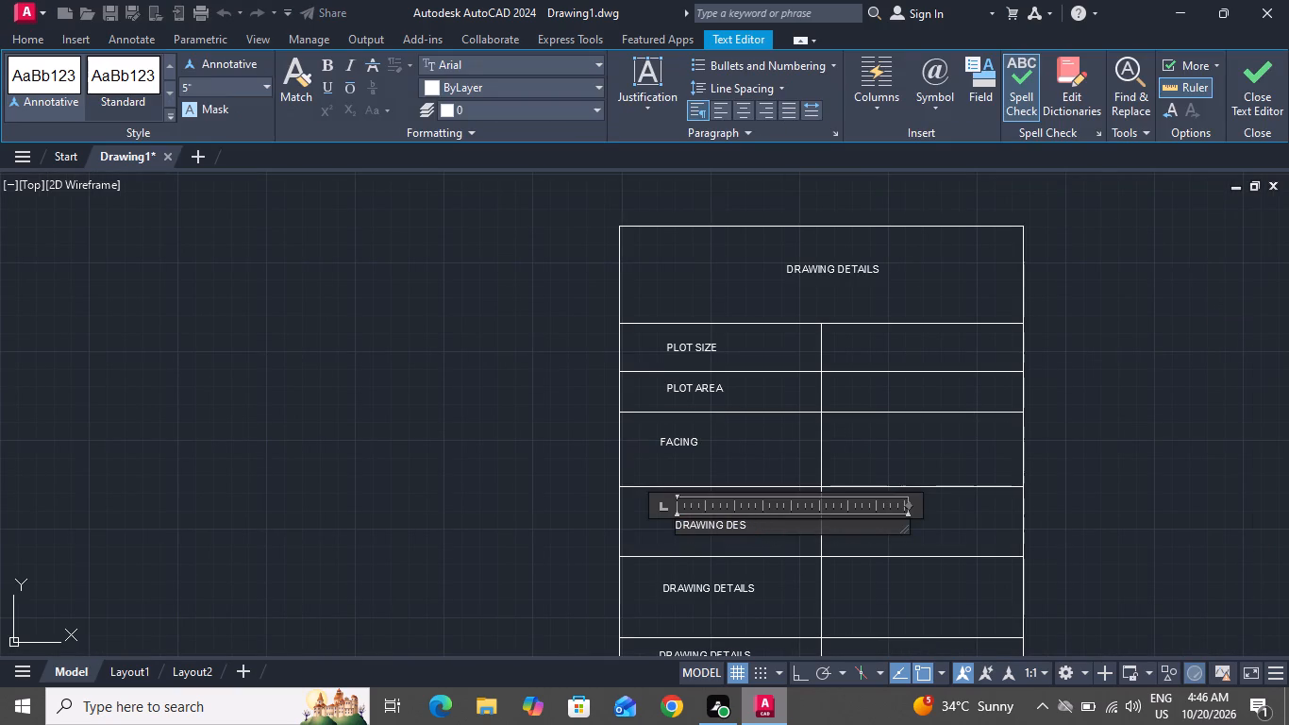
key("BackSpace")
key("BackSpace")
key("BackSpace")
left_click(764, 525)
key("BackSpace")
key("BackSpace")
key("BackSpace")
key("BackSpace")
key("BackSpace")
key("BackSpace")
key("BackSpace")
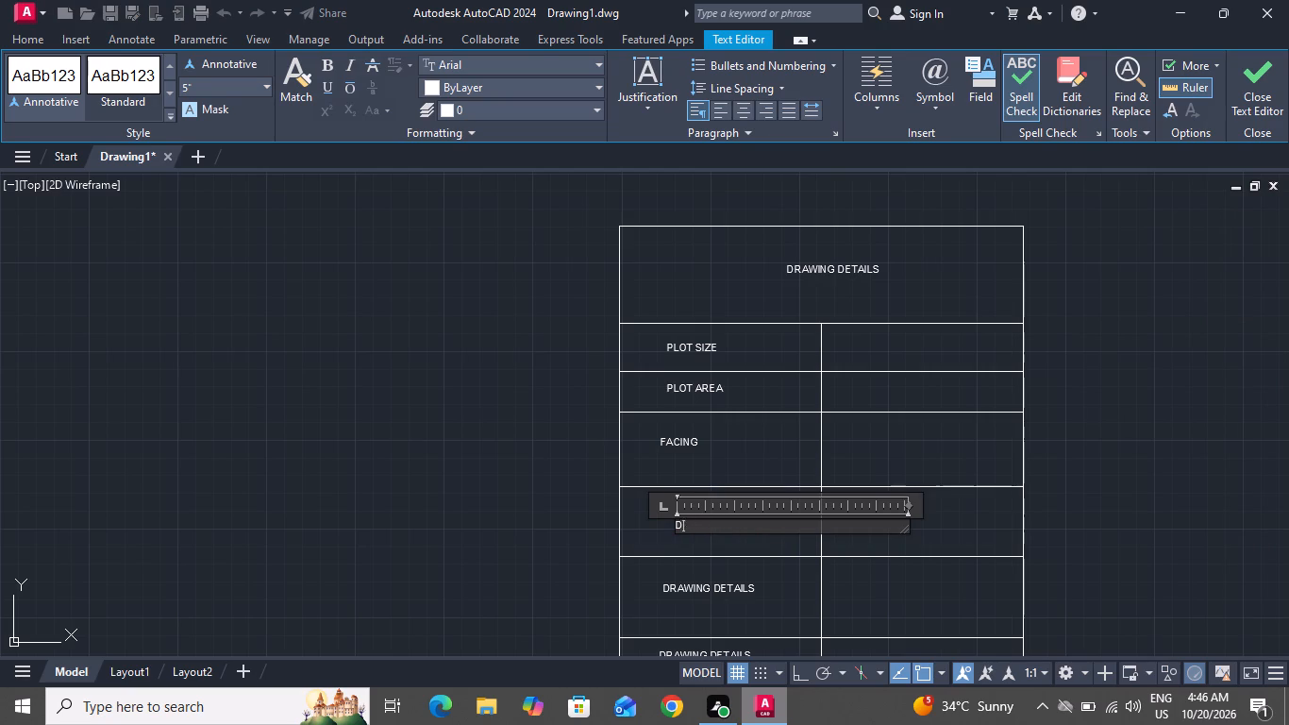
key("BackSpace")
type("BHK")
Replace the copied DRAWING DETAILS text in the cell below BHK with NO.OF STORY.
left_click(746, 591)
triple_click(745, 588)
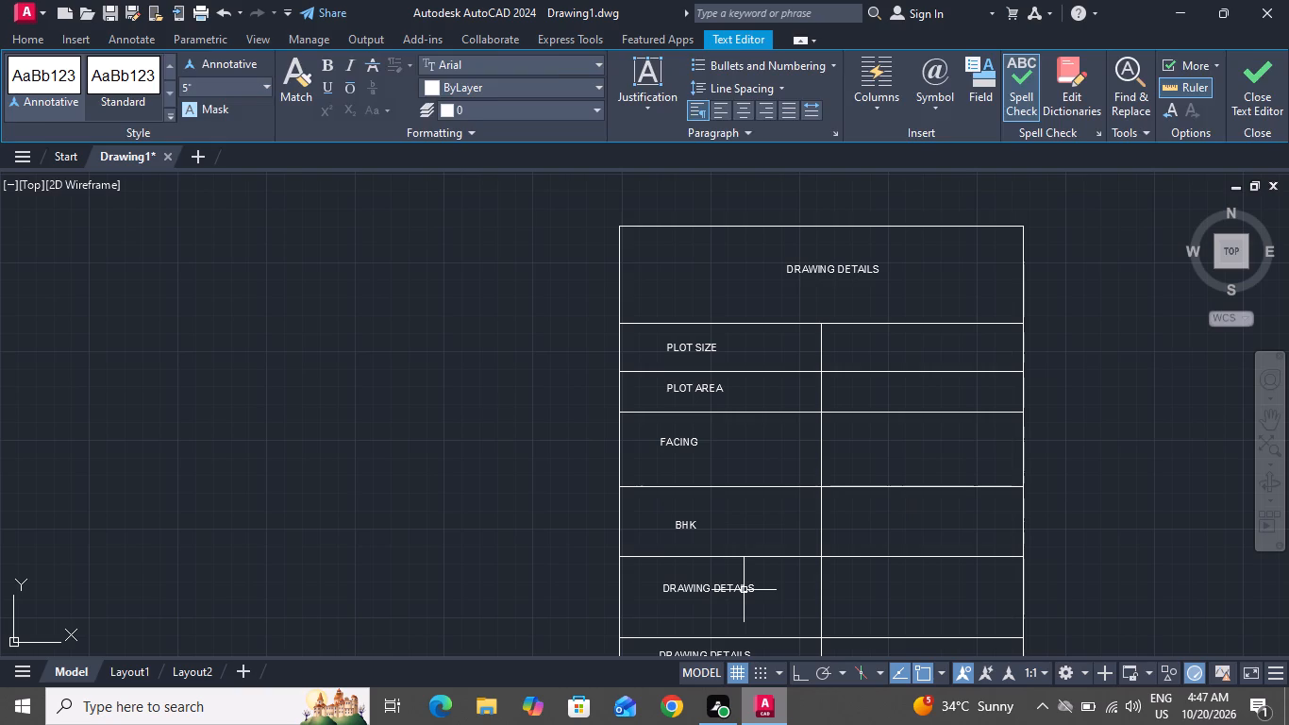
double_click(748, 587)
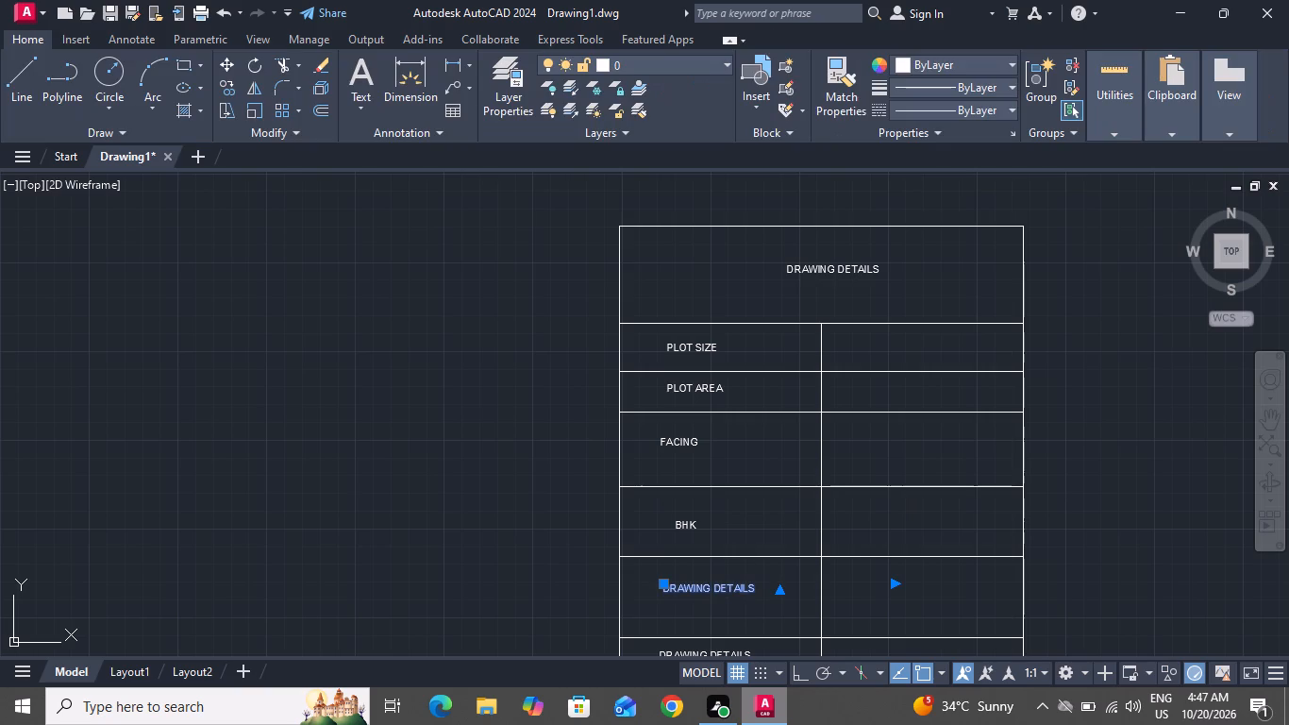
left_click(784, 592)
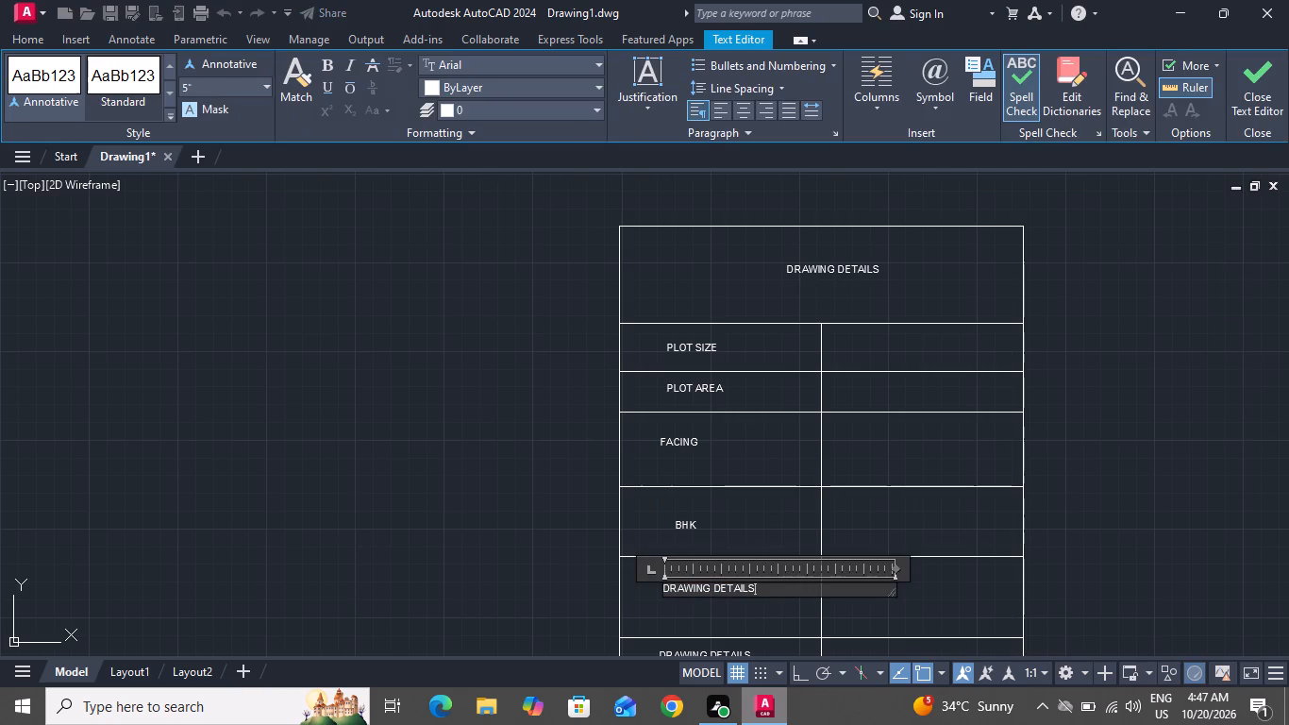
key("BackSpace")
key("BackSpace")
key("BackSpace")
key("BackSpace")
key("BackSpace")
key("BackSpace")
key("BackSpace")
key("BackSpace")
key("BackSpace")
key("BackSpace")
key("BackSpace")
key("BackSpace")
key("BackSpace")
key("BackSpace")
key("BackSpace")
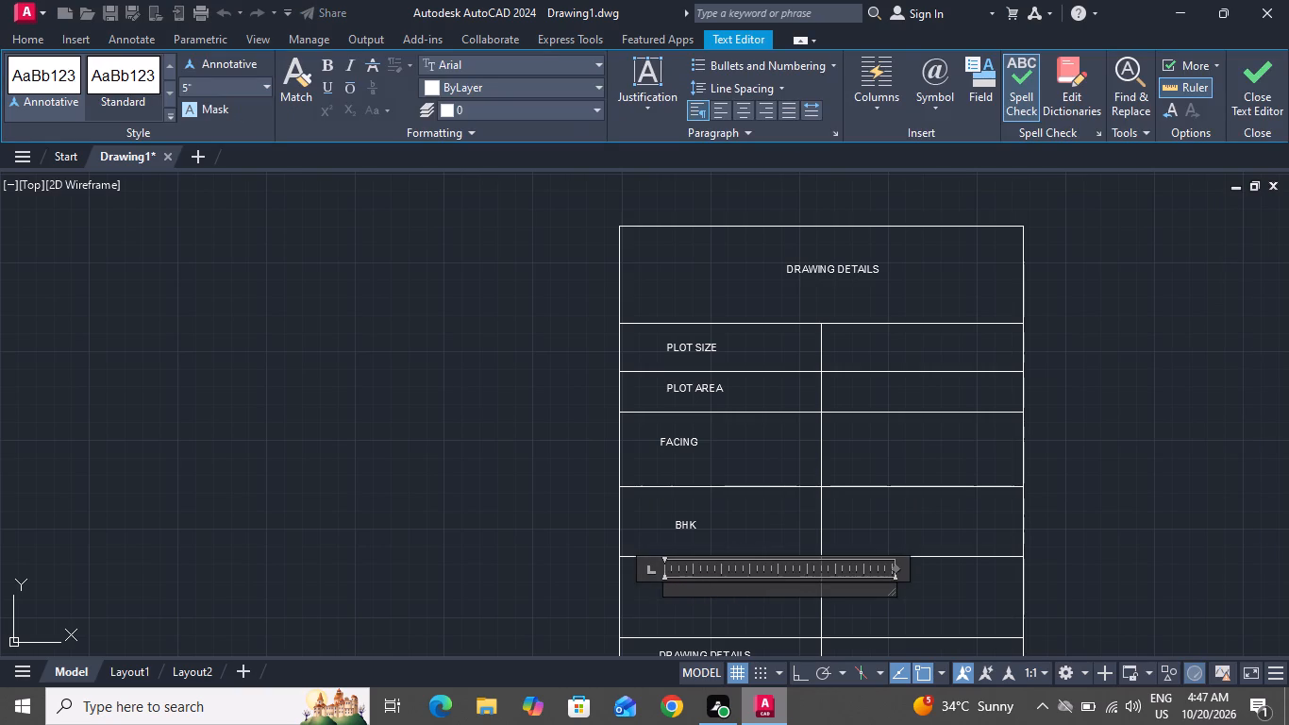
type("NO.")
type("OF")
key("space")
type("STOR")
key("y")
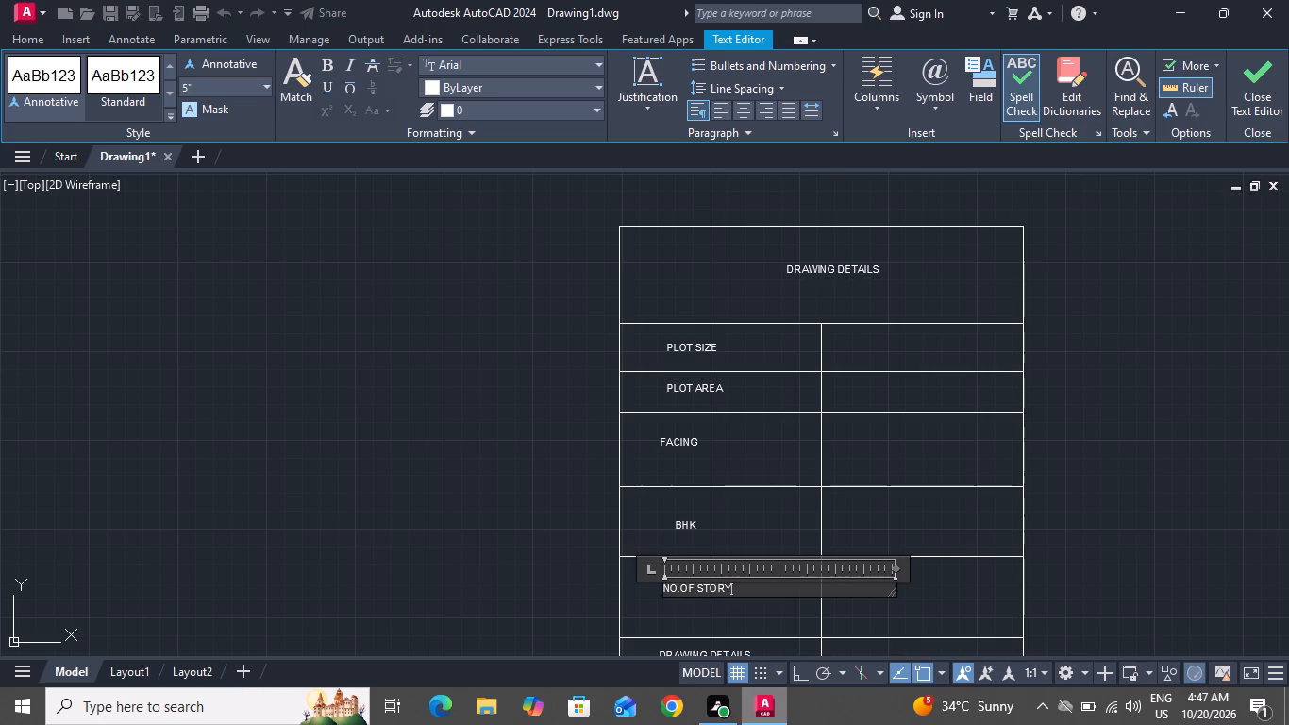
left_click(770, 632)
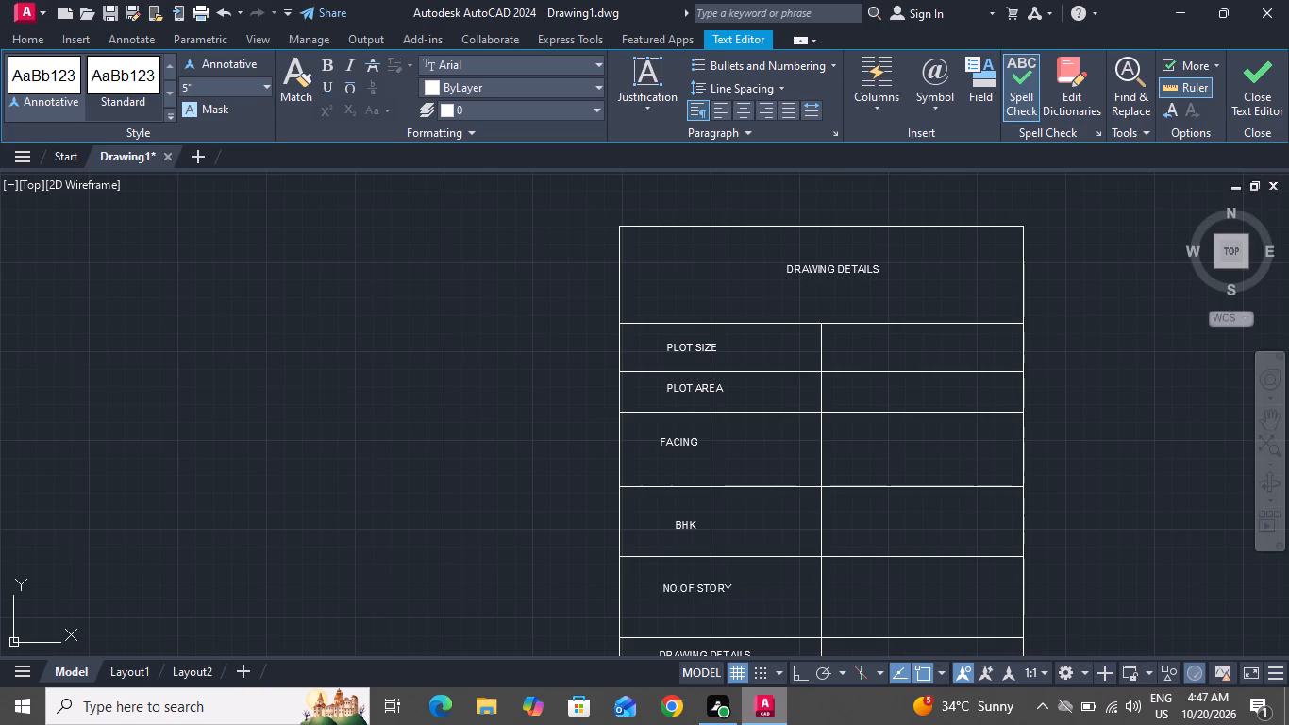
Replace the copied DRAWING DETAILS text in the cell below NO.OF STORY with STYLE.
scroll(756, 544, "down", 2)
scroll(766, 607, "up", 2)
scroll(741, 528, "up", 2)
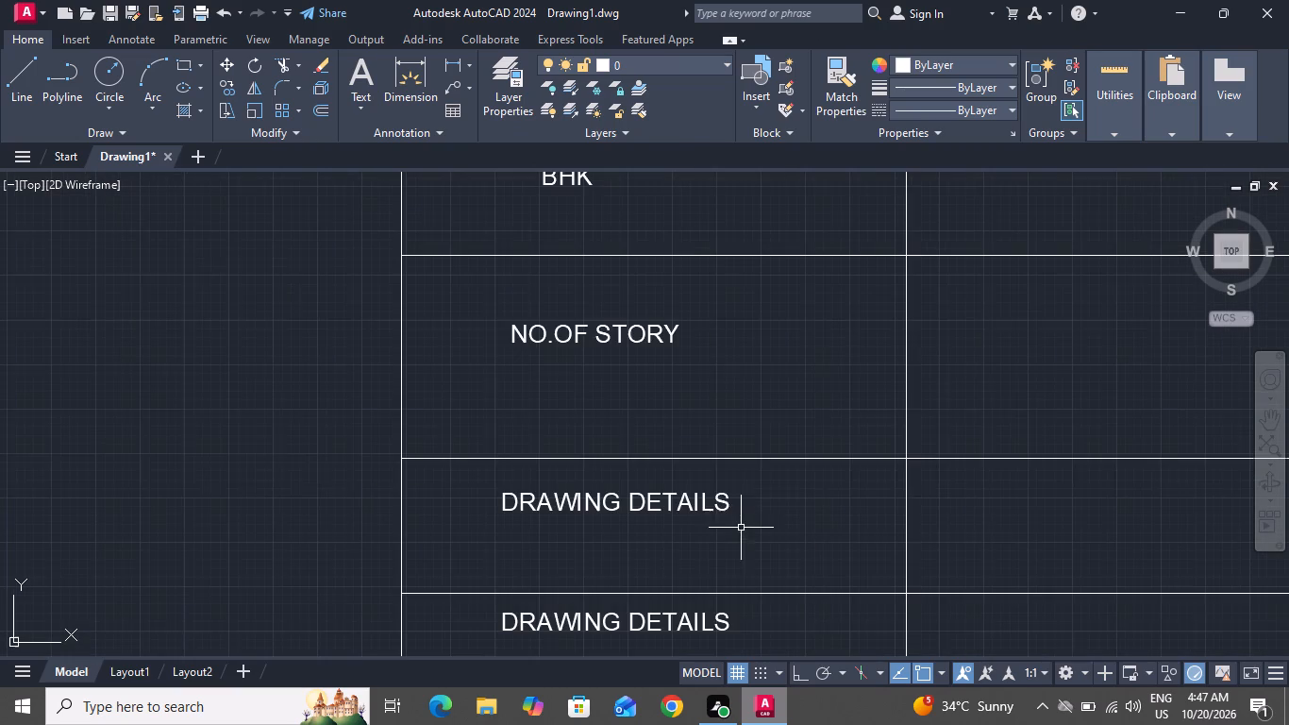
double_click(723, 508)
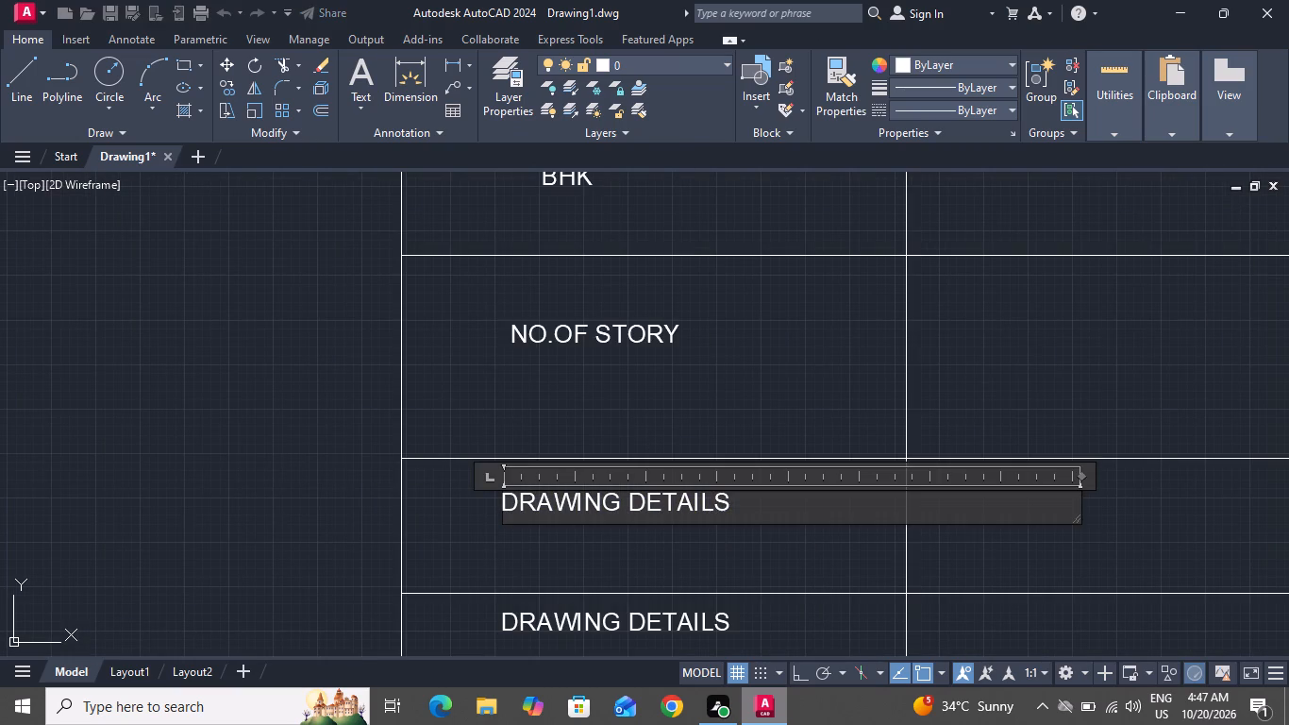
left_click(746, 508)
key("BackSpace")
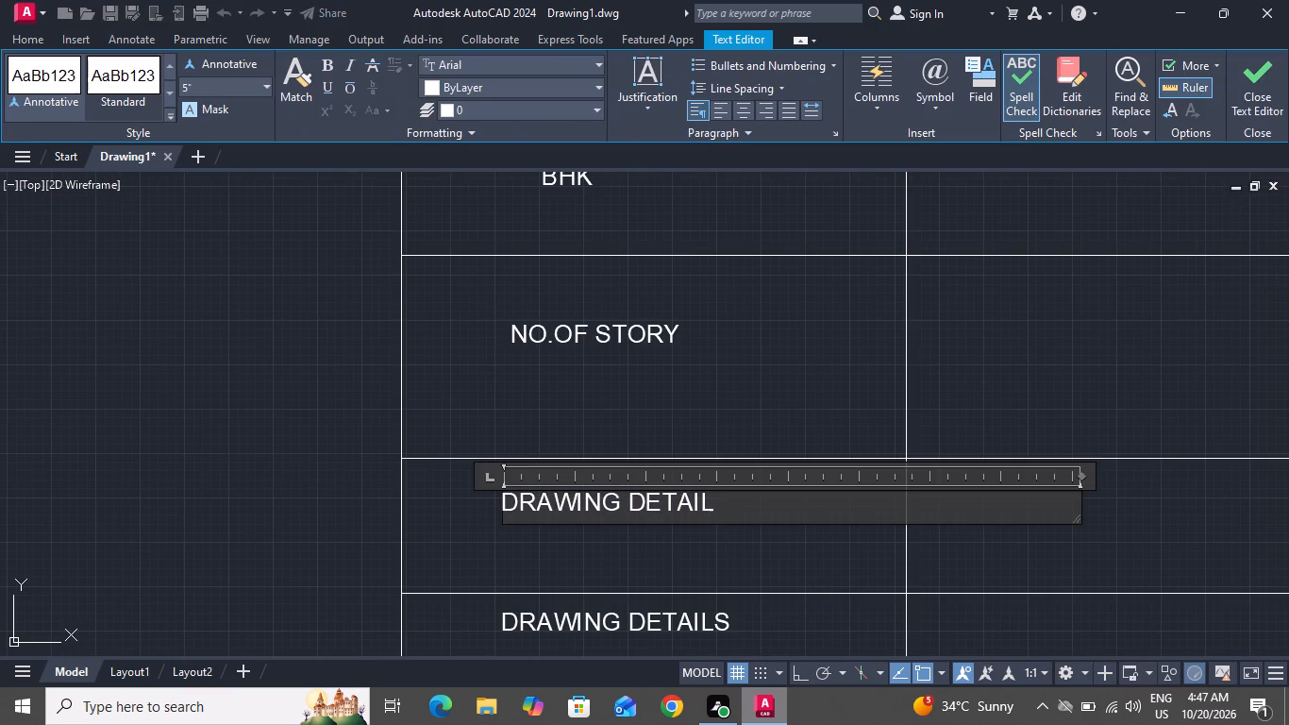
key("BackSpace")
key("BackSpace")
key("BackSpace")
key("BackSpace")
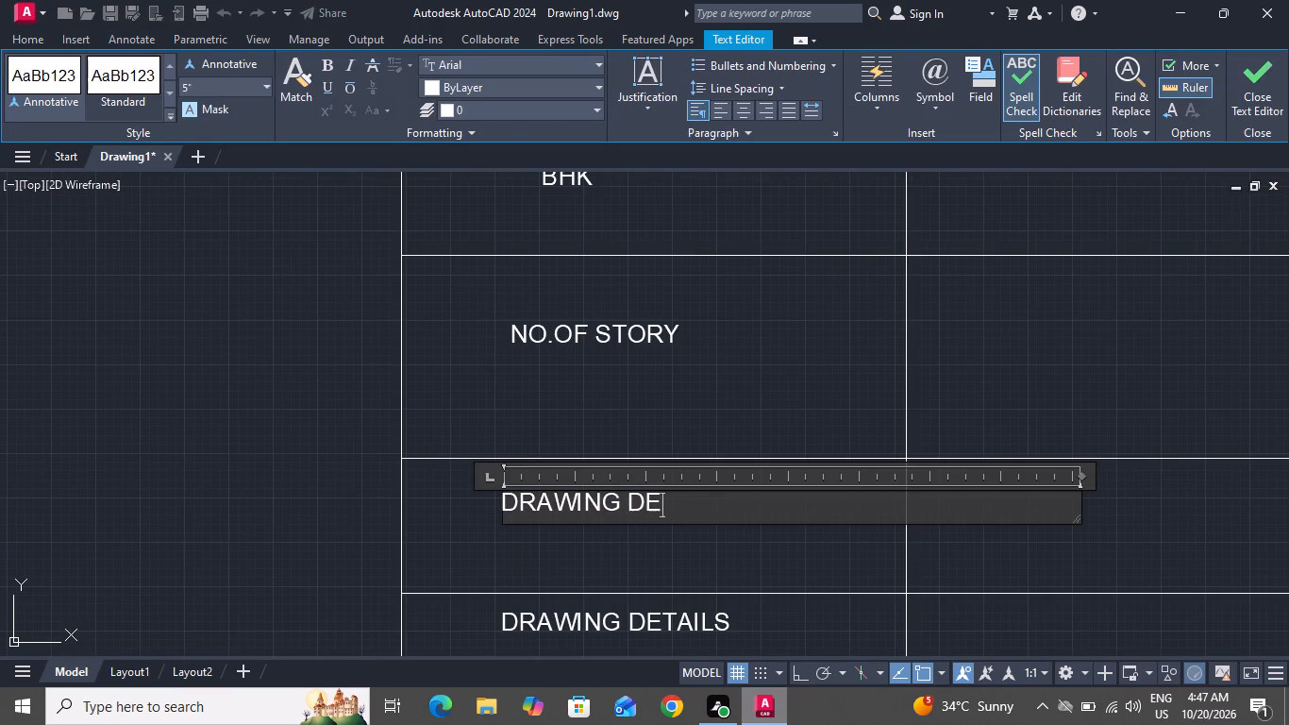
key("BackSpace")
key("BackSpace")
key("BackSpace")
key("BackSpace")
key("BackSpace")
key("BackSpace")
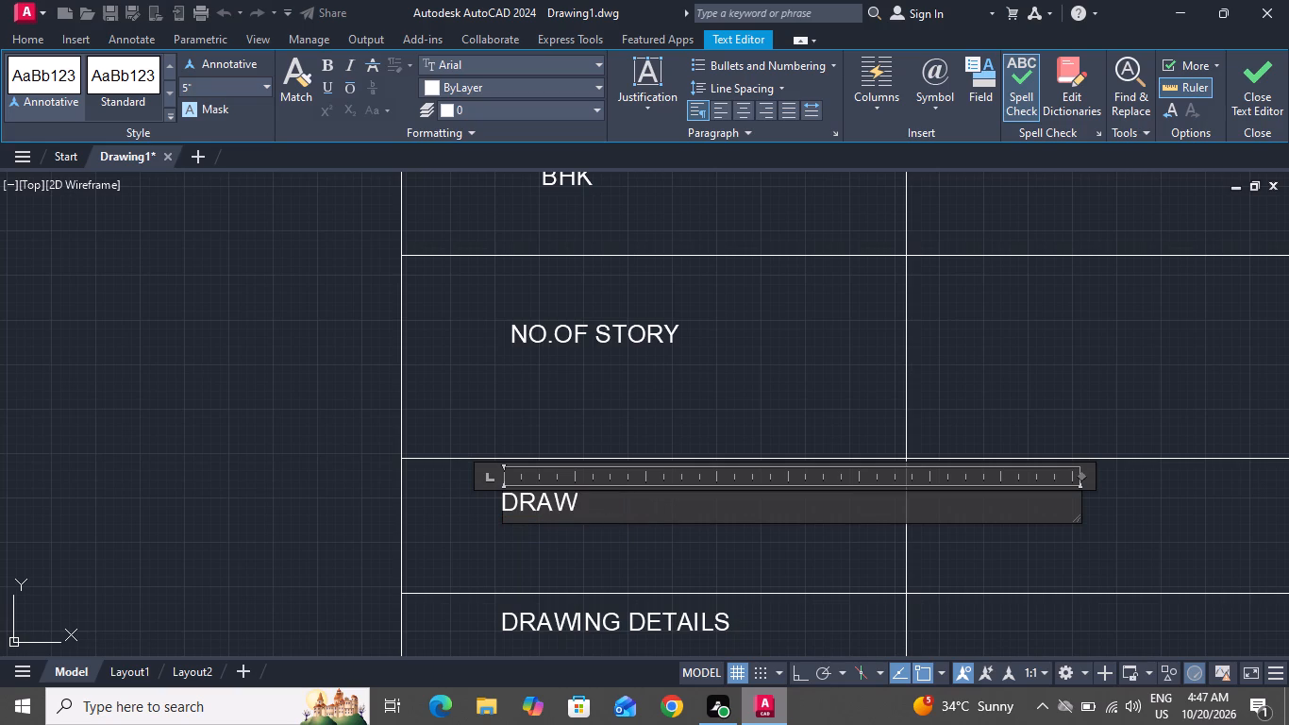
key("BackSpace")
key("BackSpace")
key("BackSpace")
key("BackSpace")
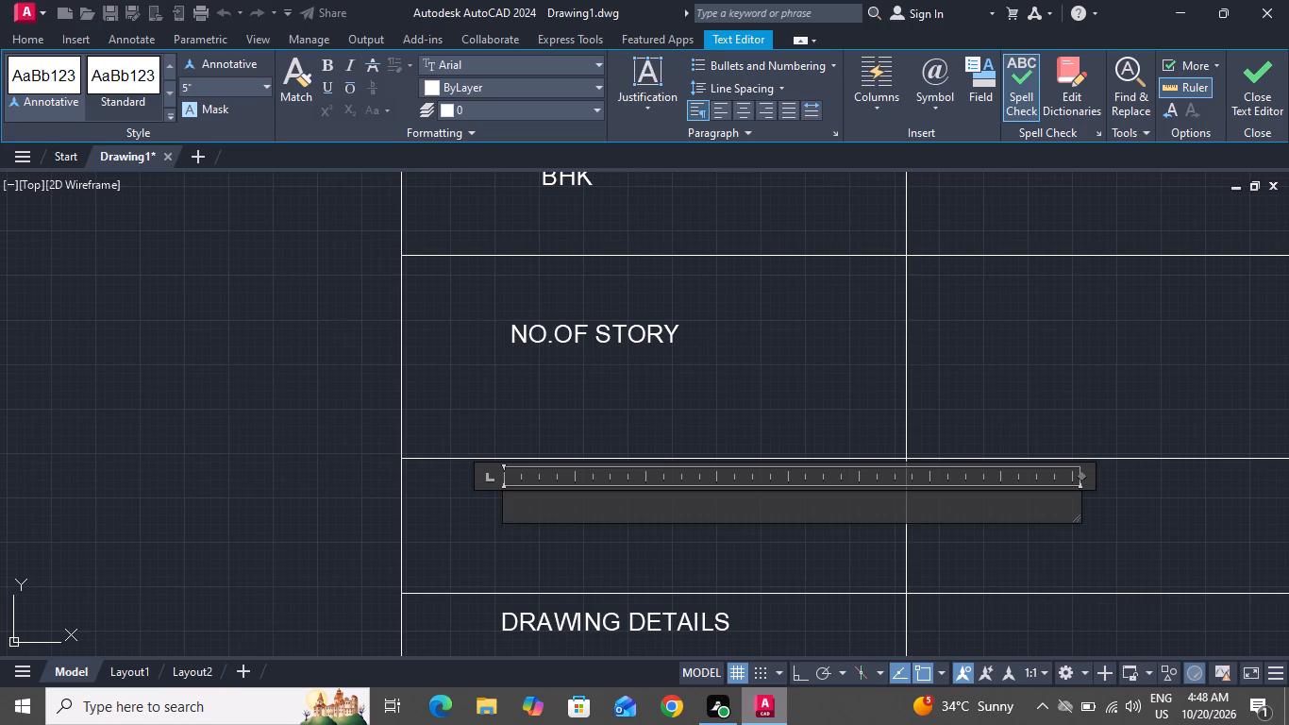
key("s")
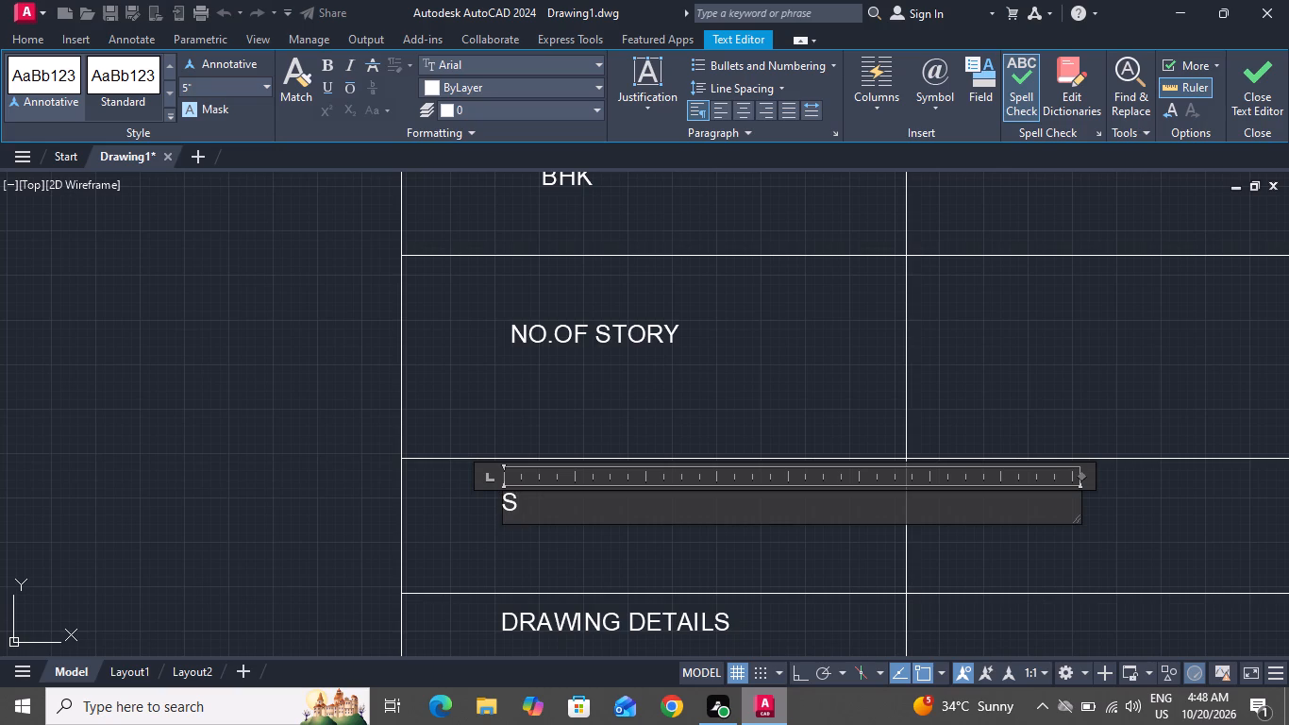
key("t")
key("y")
type("LE")
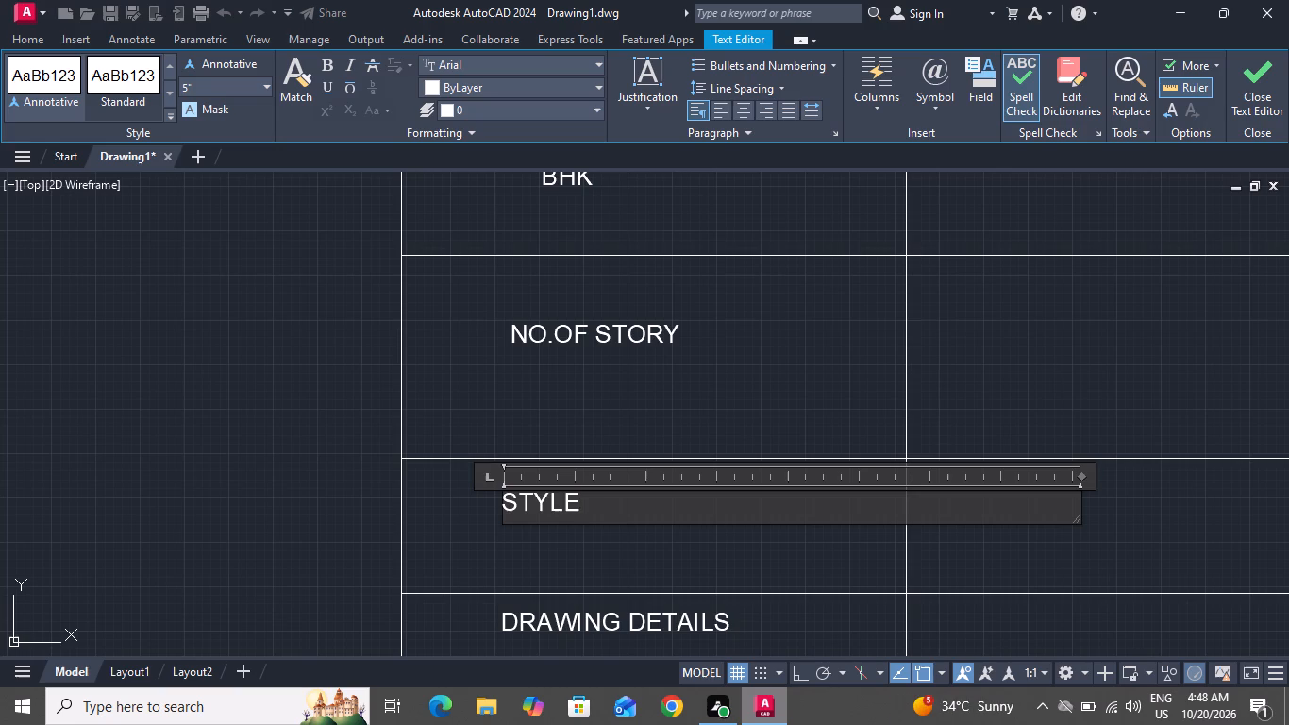
left_click(749, 366)
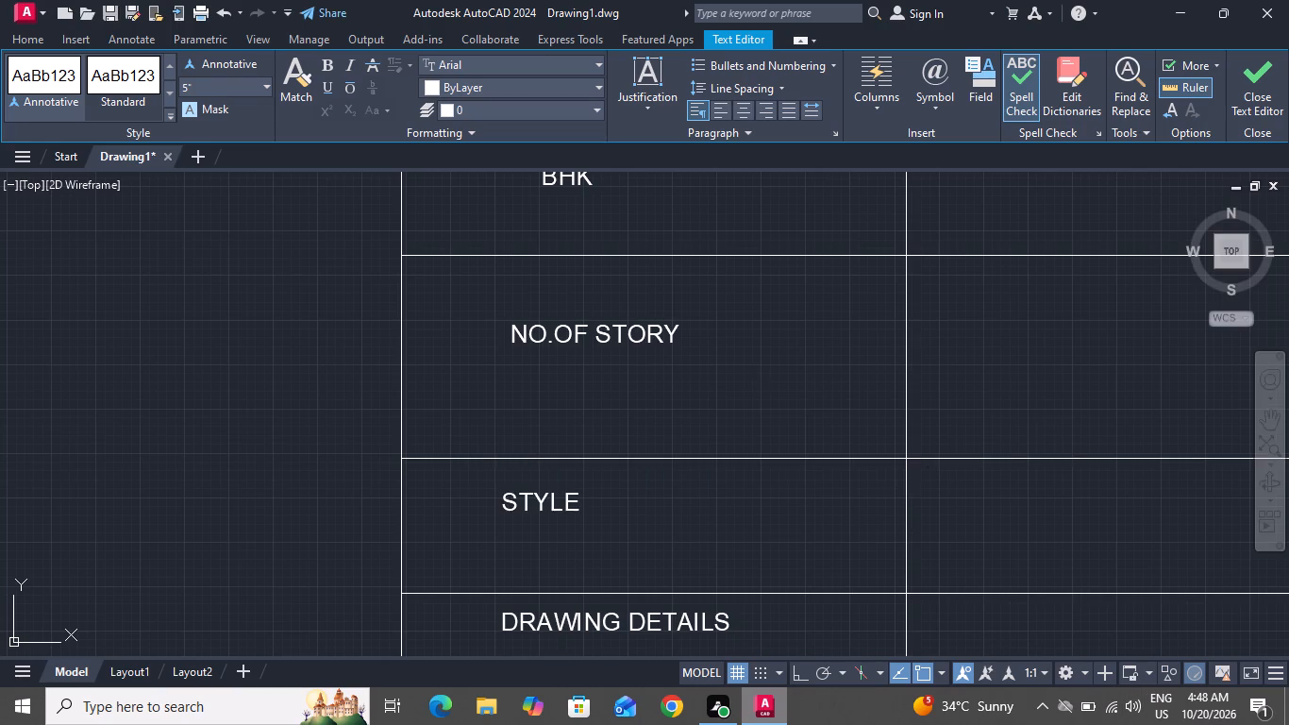
Trim away the outline and divider lines of the table's last row, directly below the STYLE row.
scroll(826, 398, "down", 4)
scroll(848, 451, "up", 3)
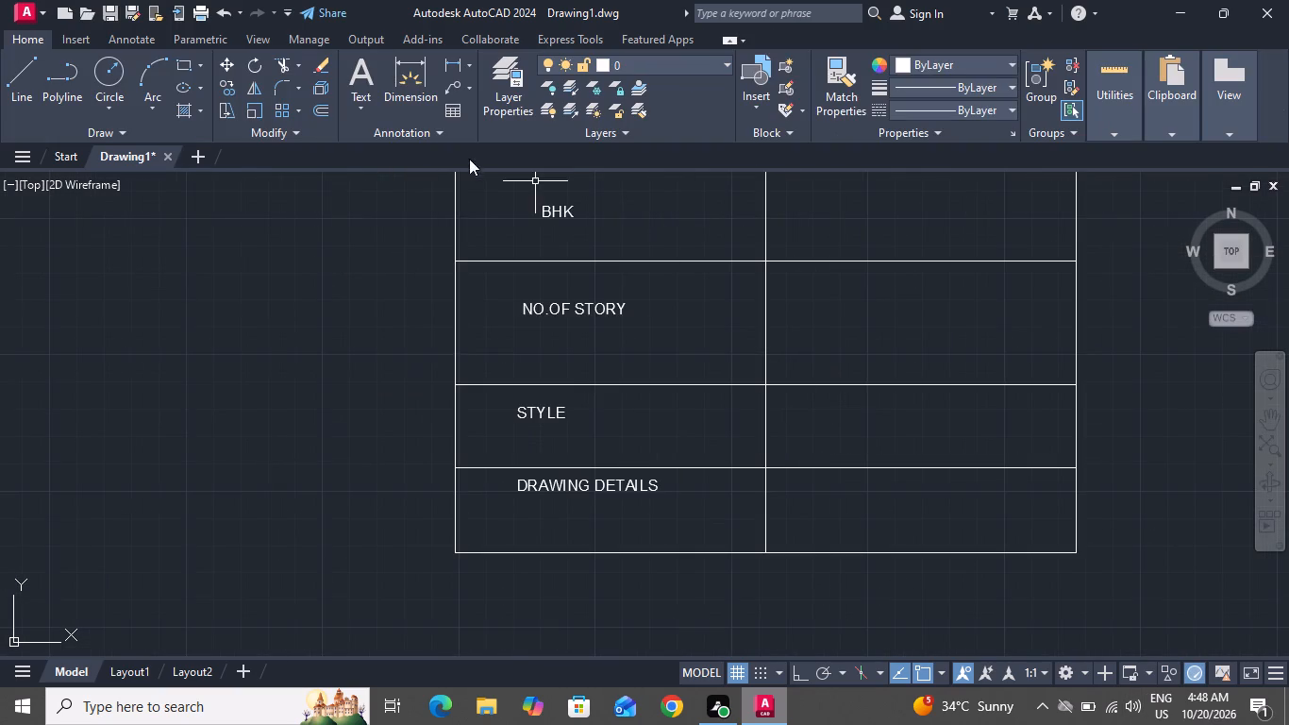
left_click(276, 58)
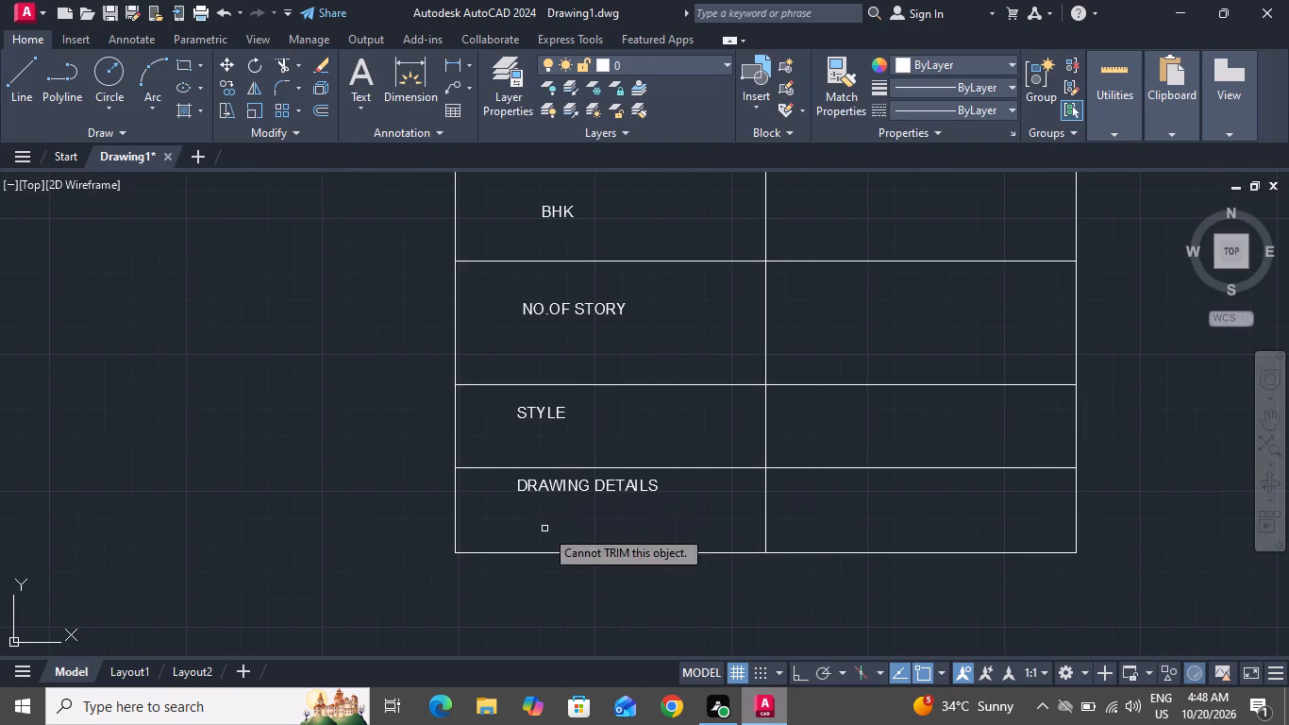
left_click(465, 466)
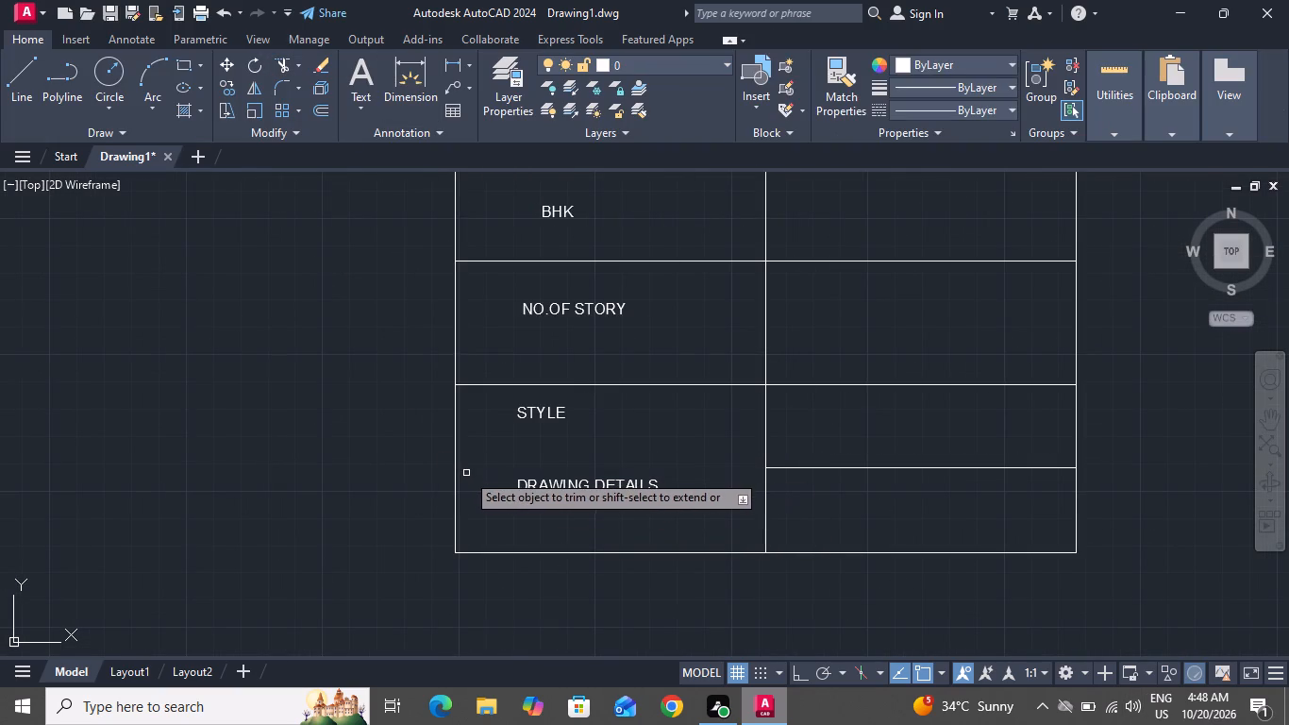
key("ctrl+z")
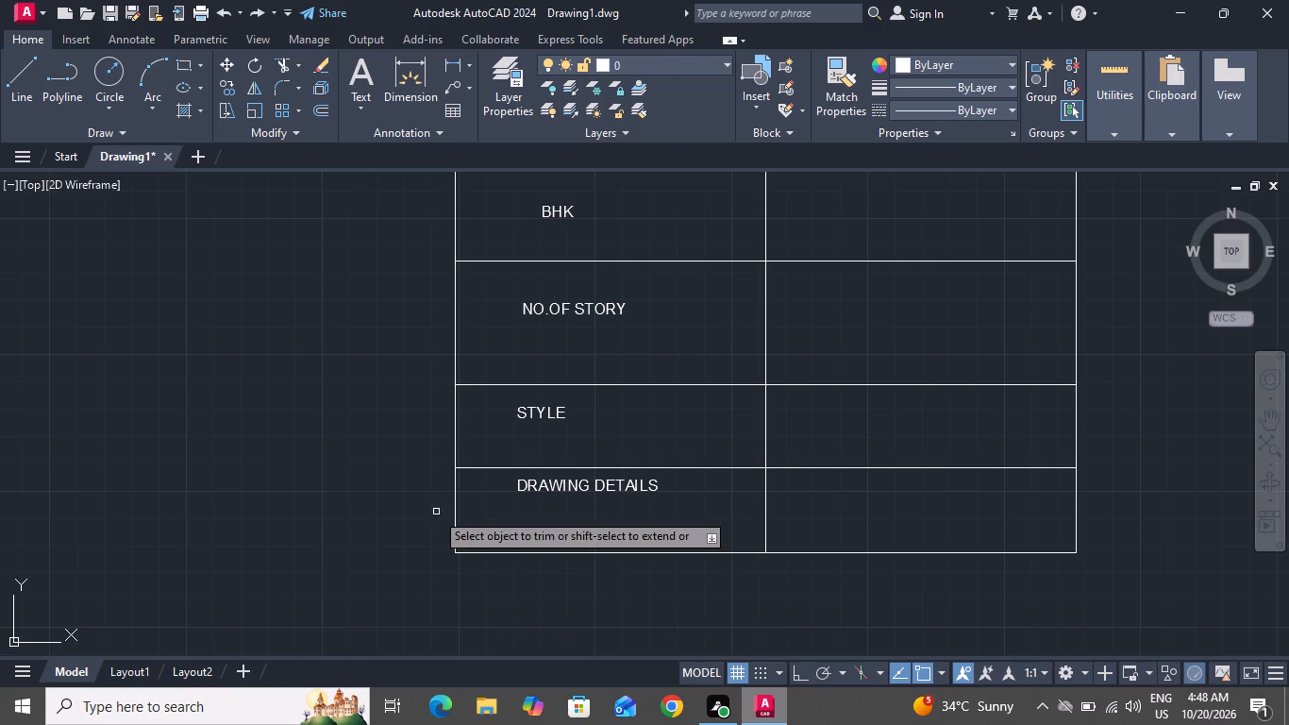
left_click(434, 509)
left_click(1071, 518)
left_click(1100, 514)
left_click(1003, 506)
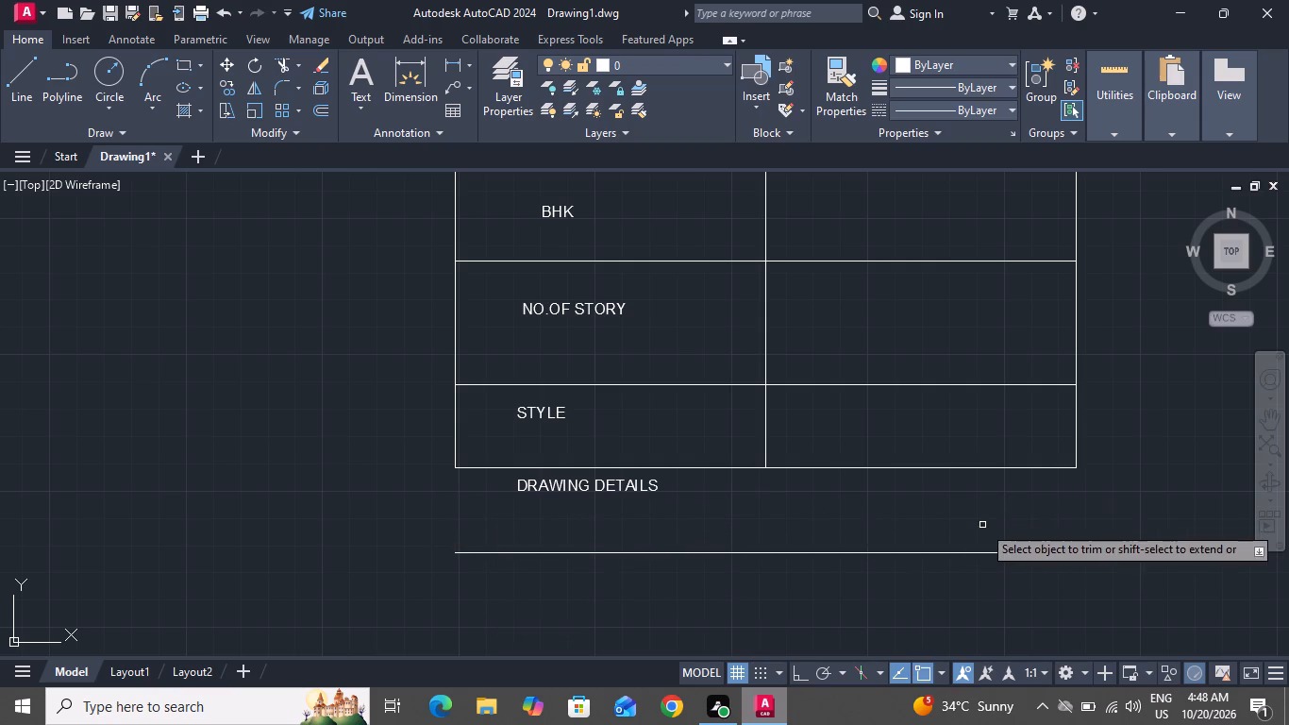
left_click(982, 525)
left_click(968, 591)
right_click(780, 547)
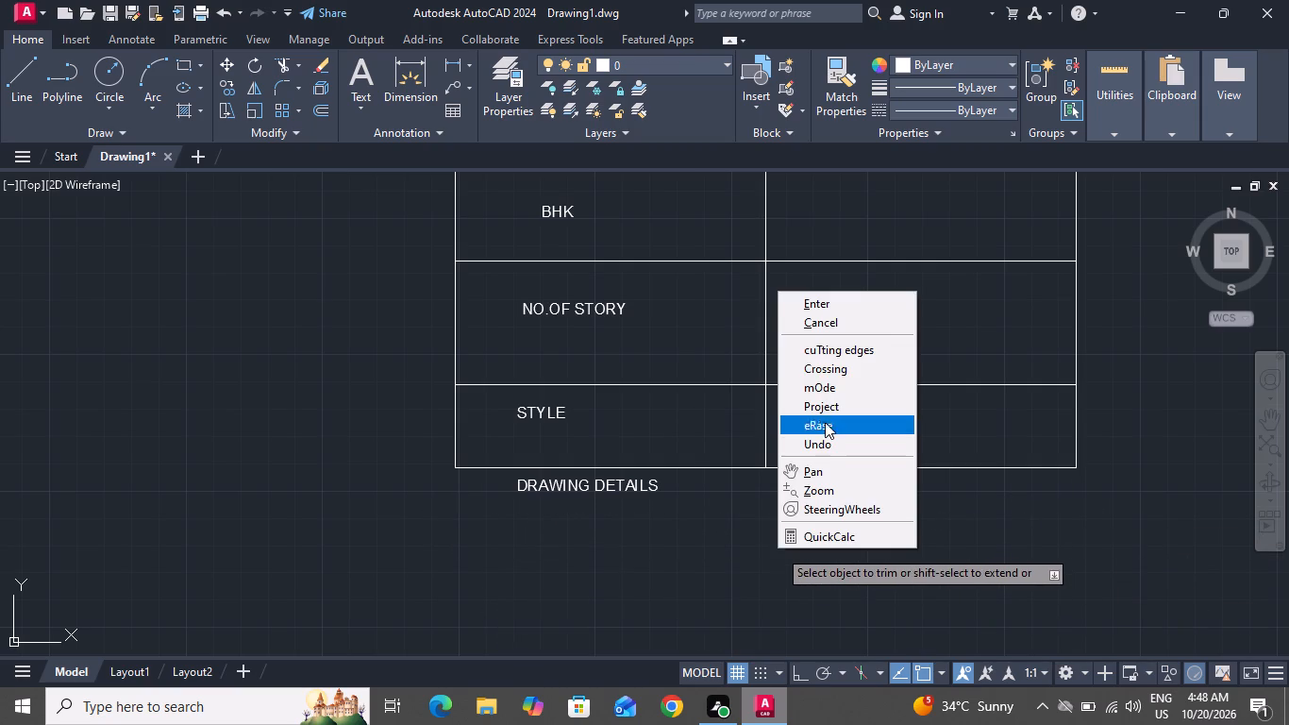
left_click(812, 335)
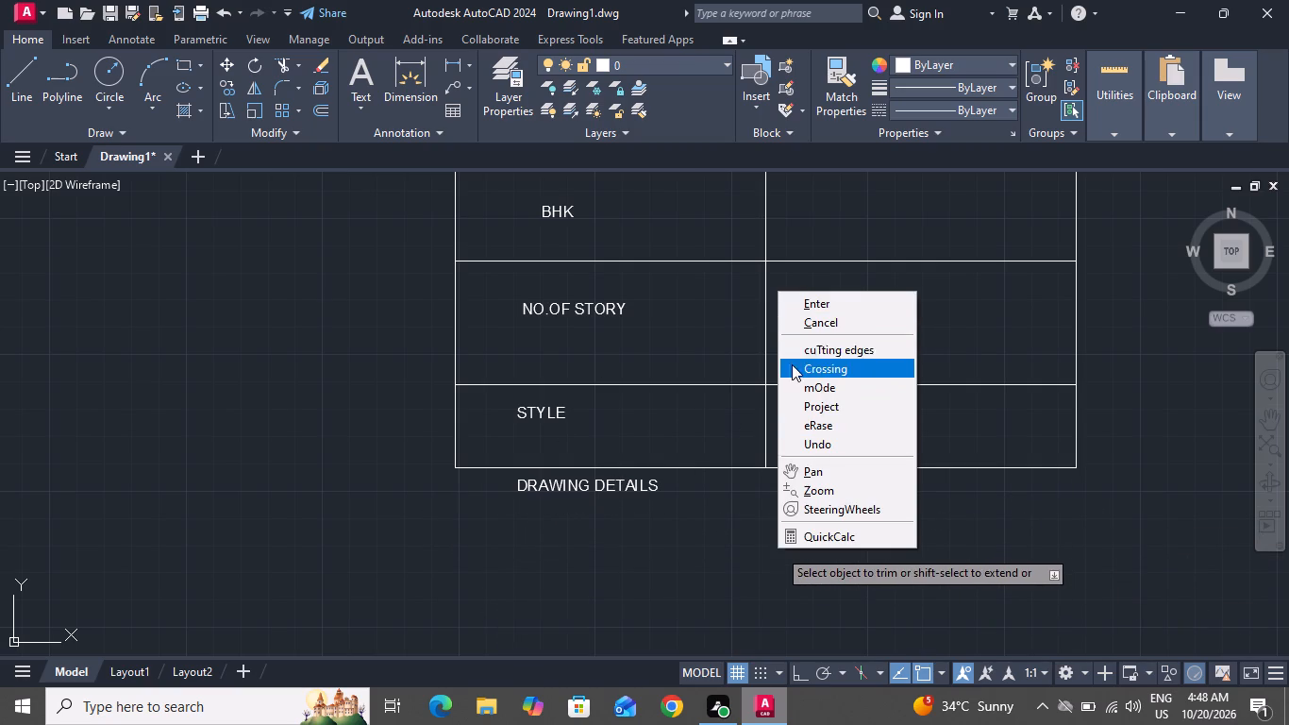
left_click(810, 323)
Delete the leftover DRAWING DETAILS text below the STYLE row.
left_click(637, 492)
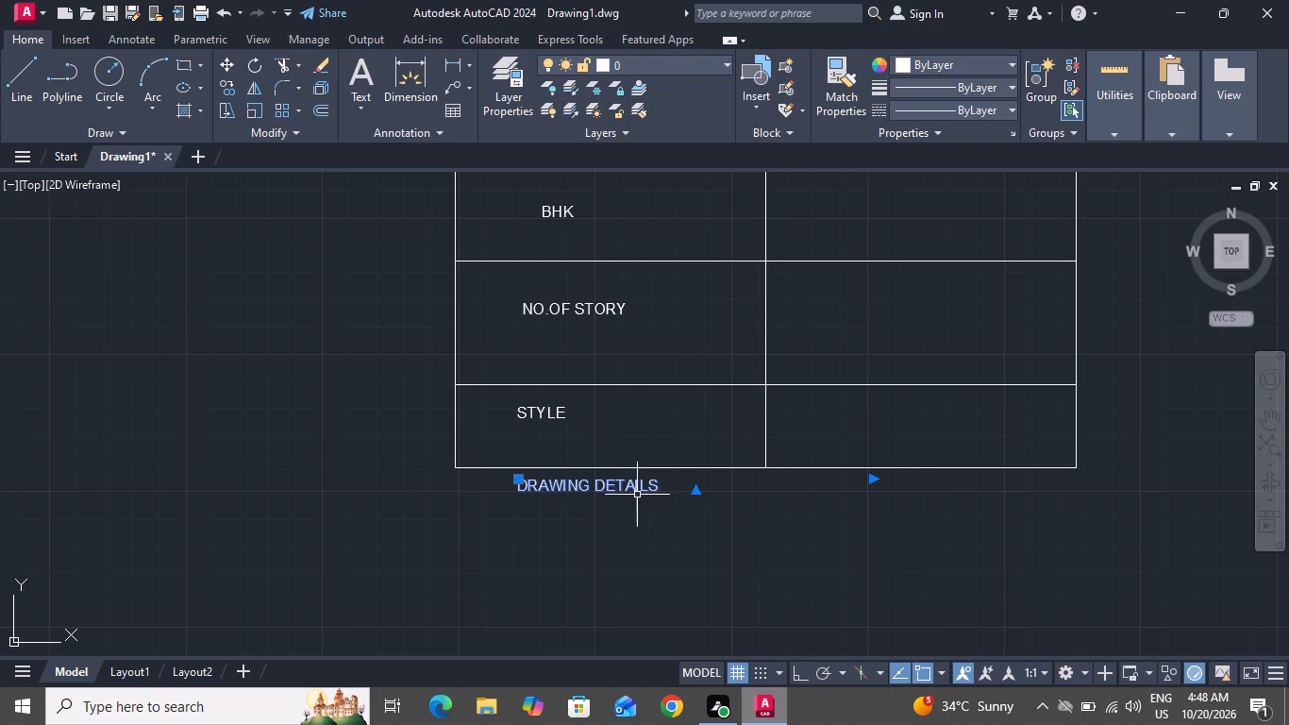
key("Delete")
Copy the PLOT SIZE text into the empty second-column cell of the same row.
scroll(652, 575, "down", 2)
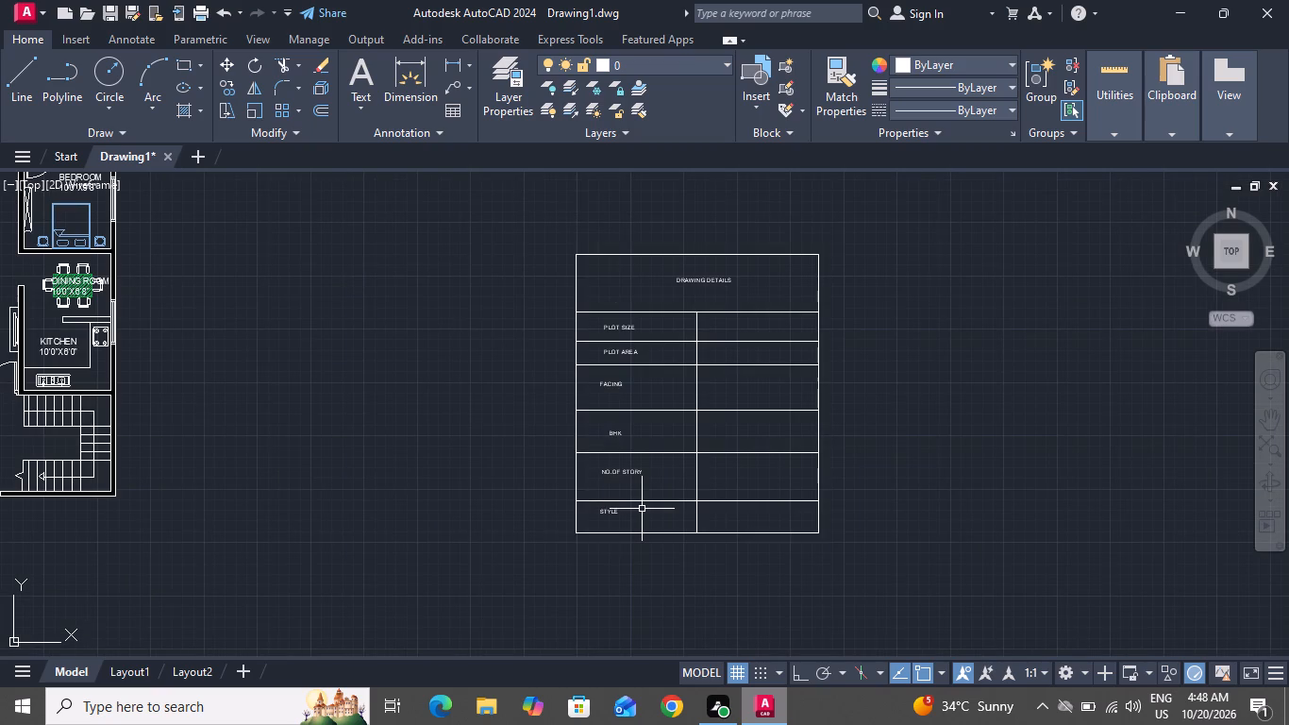
scroll(614, 325, "up", 2)
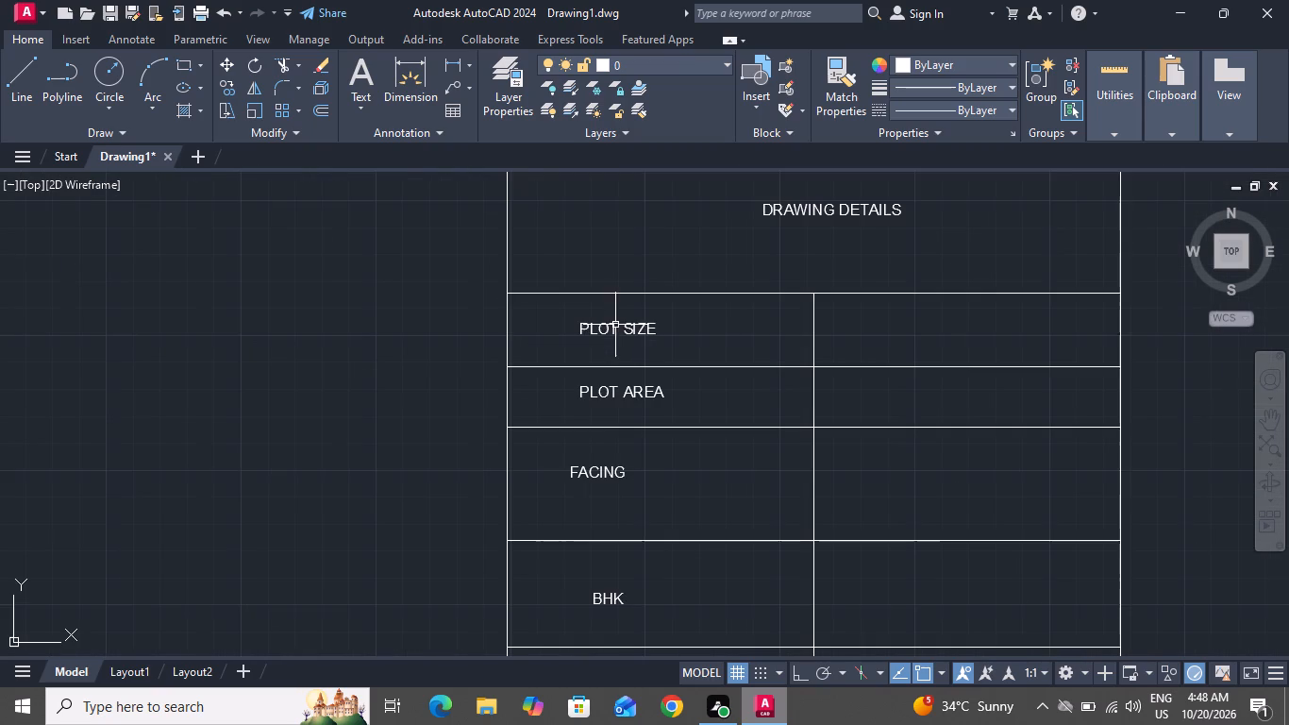
left_click(616, 325)
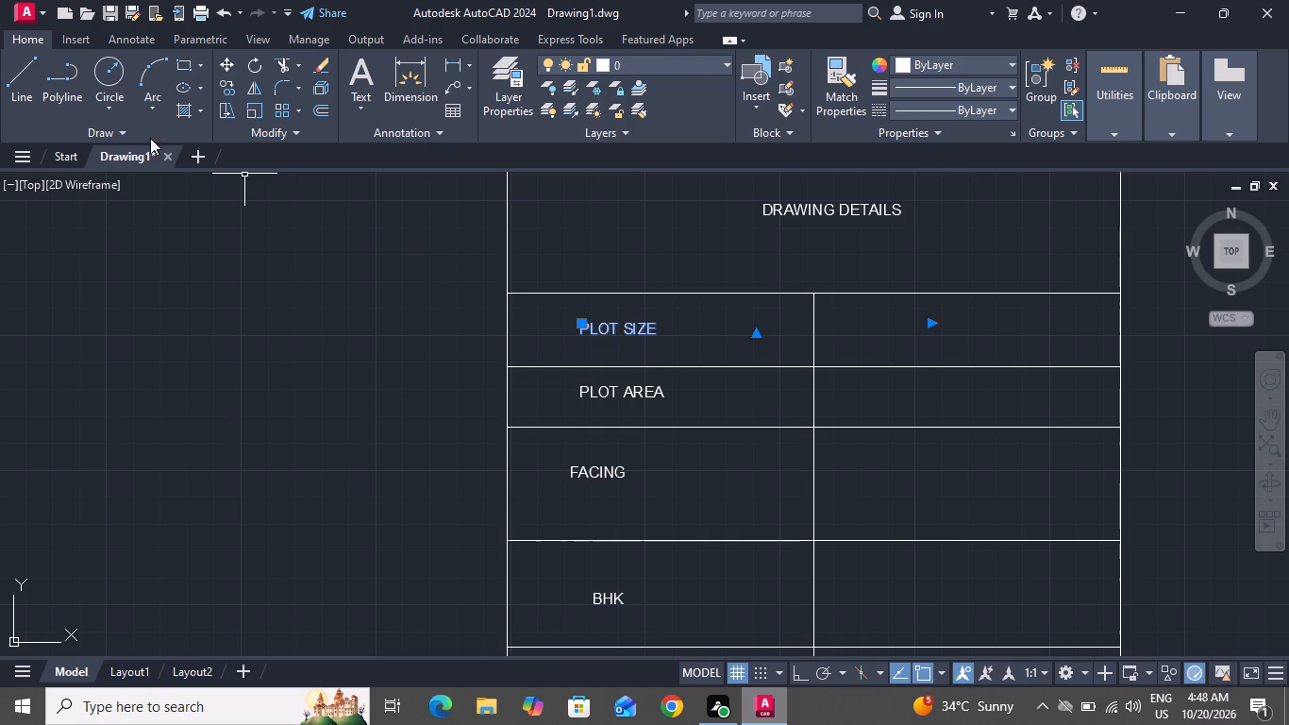
left_click(223, 88)
left_click(644, 333)
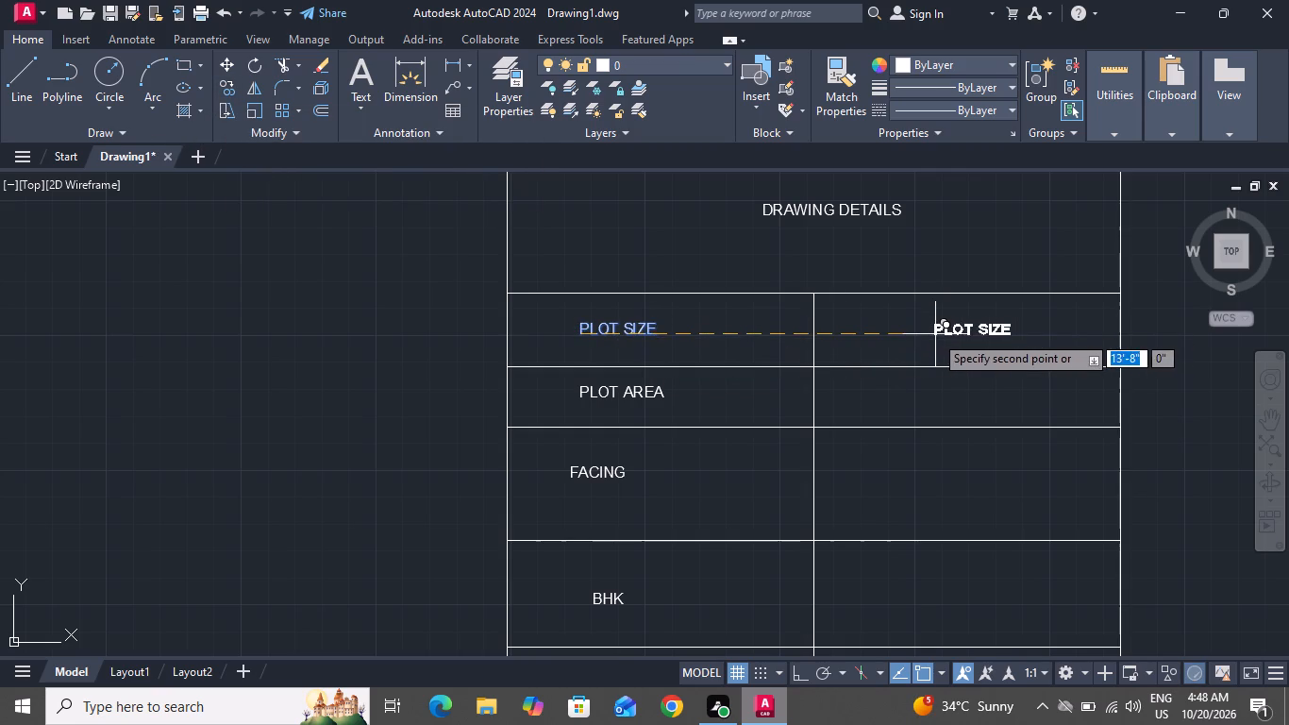
left_click(902, 330)
right_click(913, 332)
left_click(946, 362)
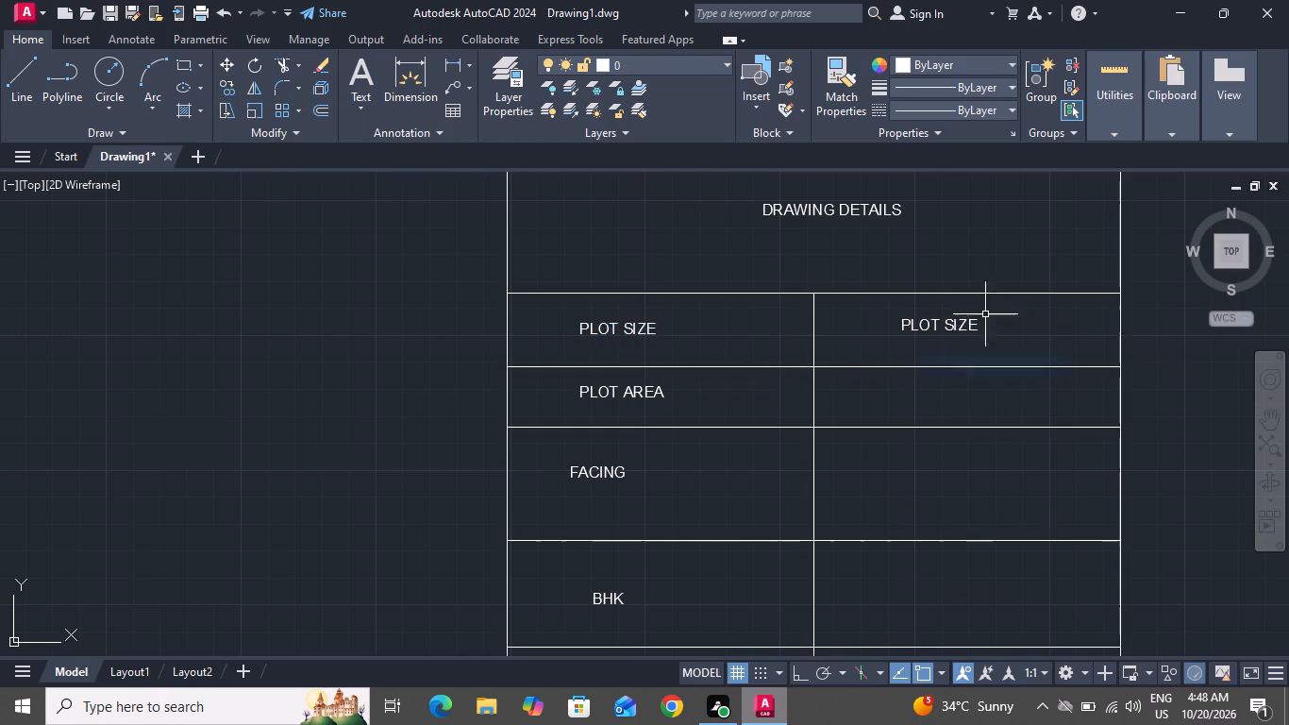
Replace the copied PLOT SIZE text in the second column with 20X50.
scroll(977, 328, "up", 4)
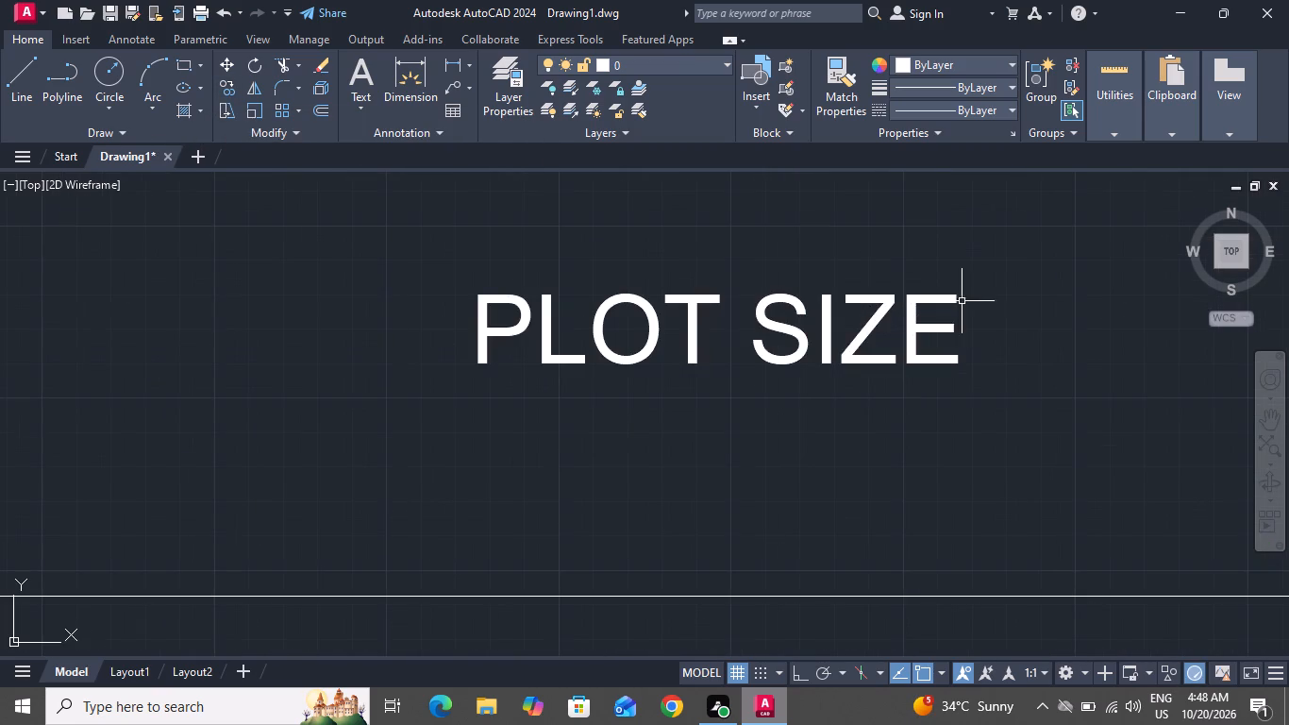
triple_click(955, 296)
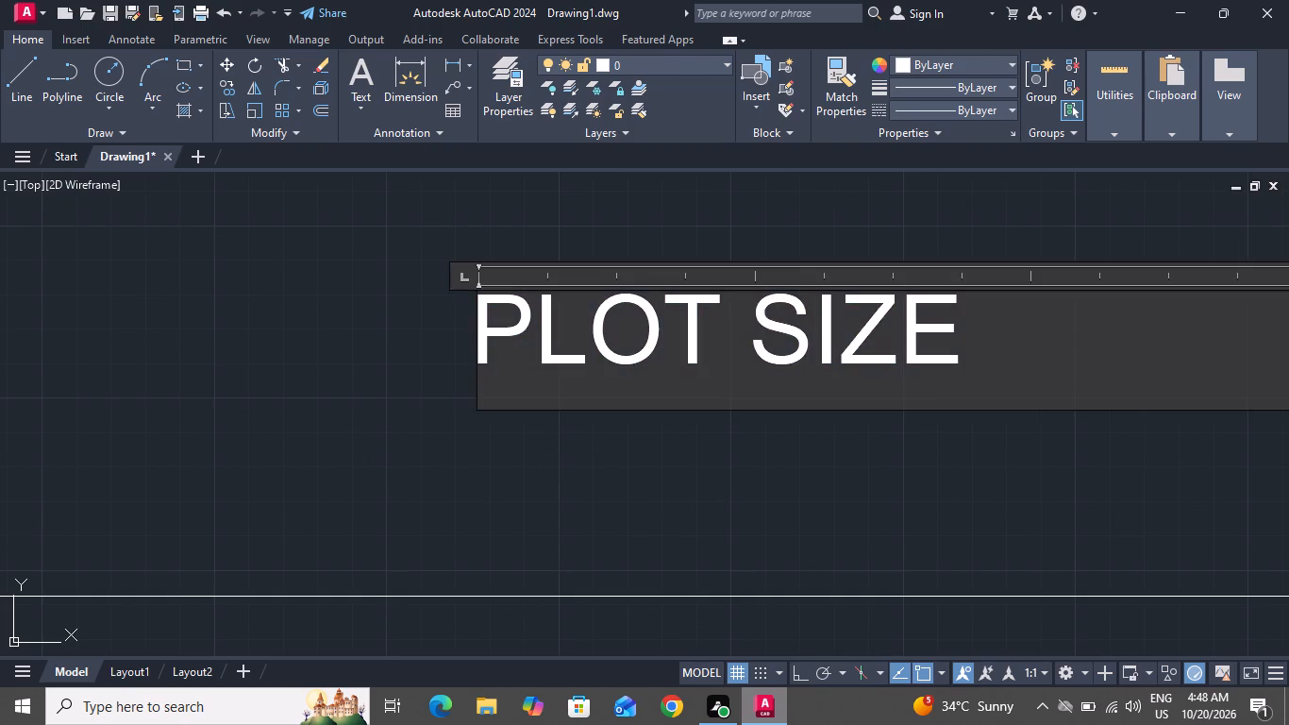
key("BackSpace")
key("BackSpace")
key("BackSpace")
key("BackSpace")
key("BackSpace")
key("BackSpace")
key("BackSpace")
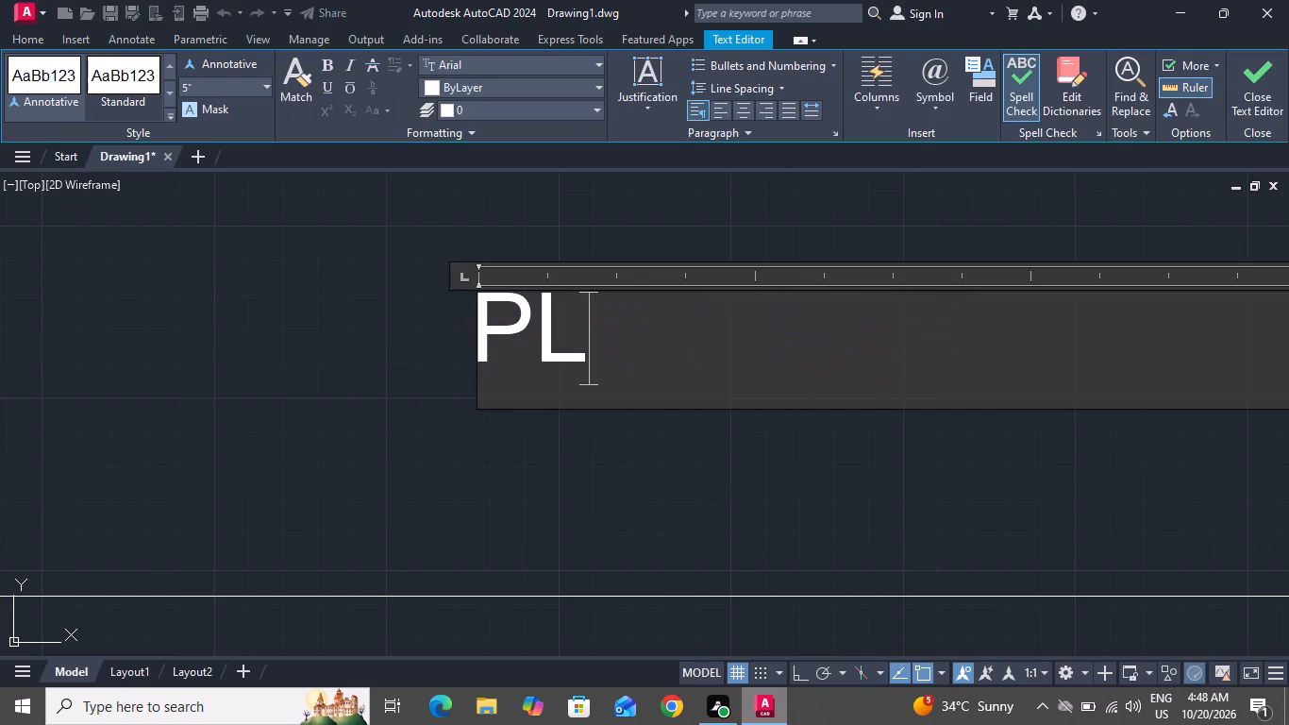
key("BackSpace")
key("BackSpace")
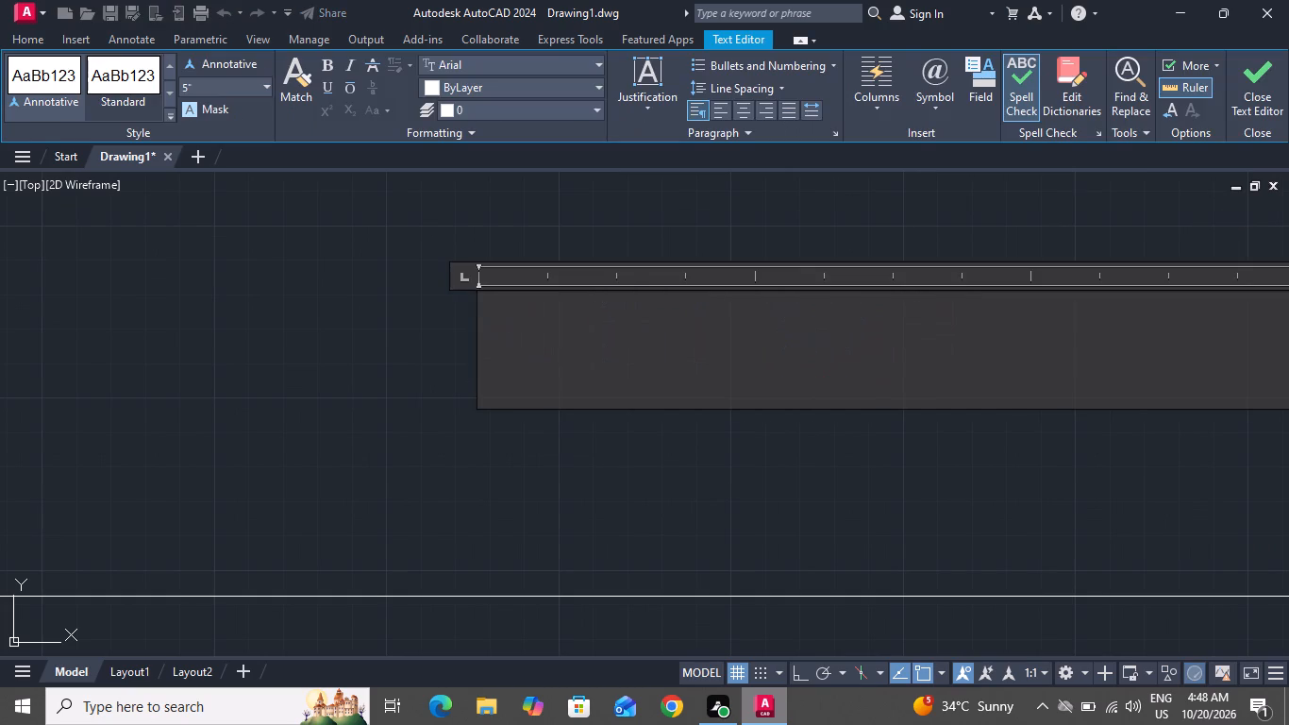
key("2")
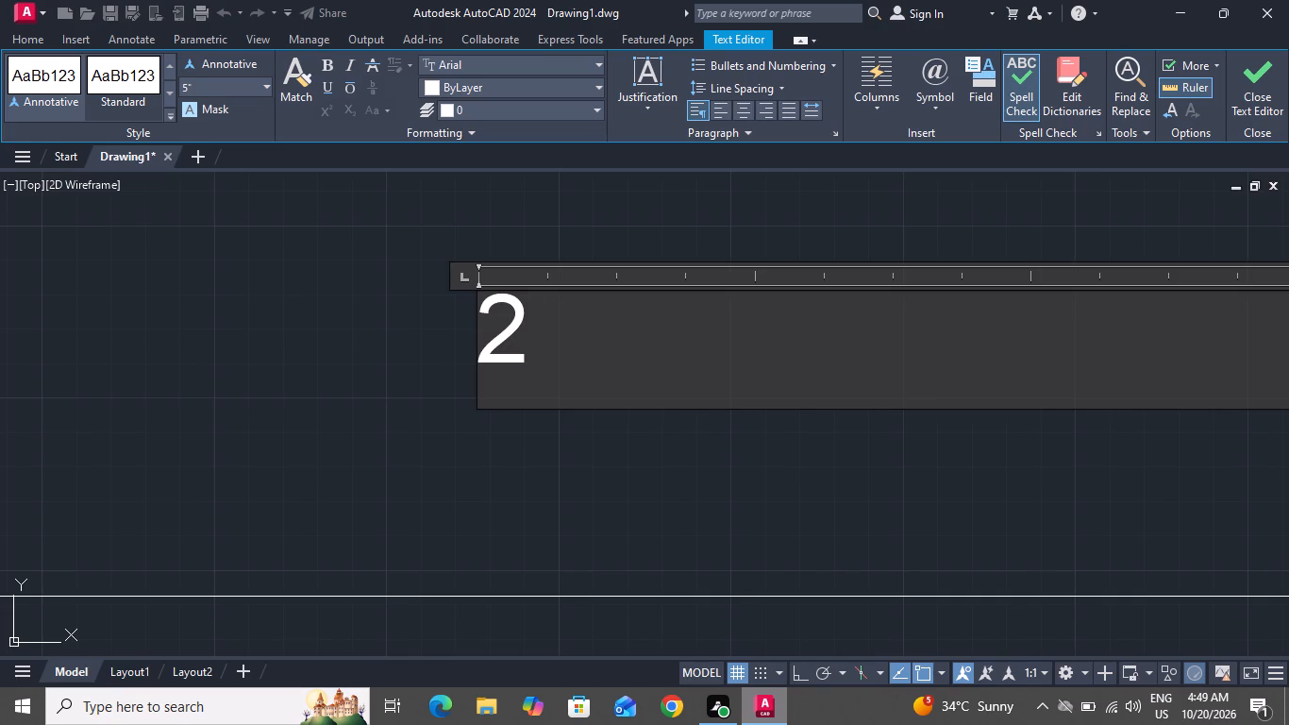
key("0")
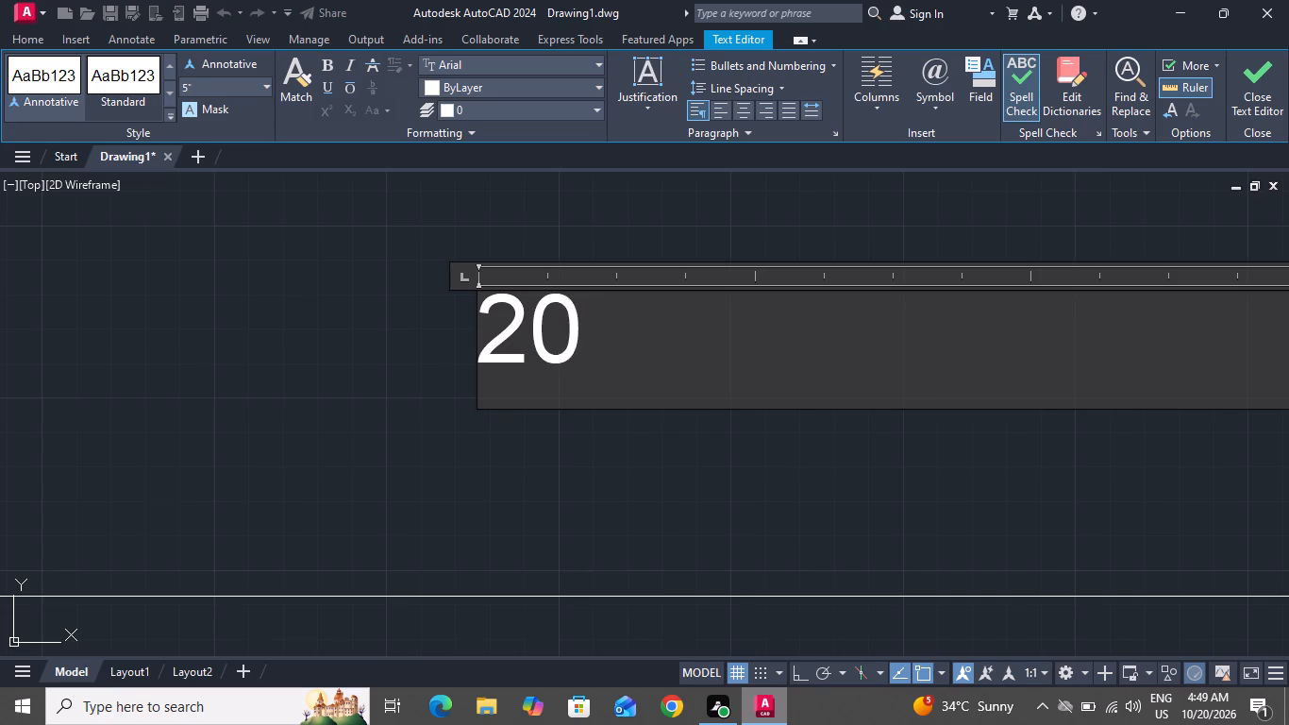
key("x")
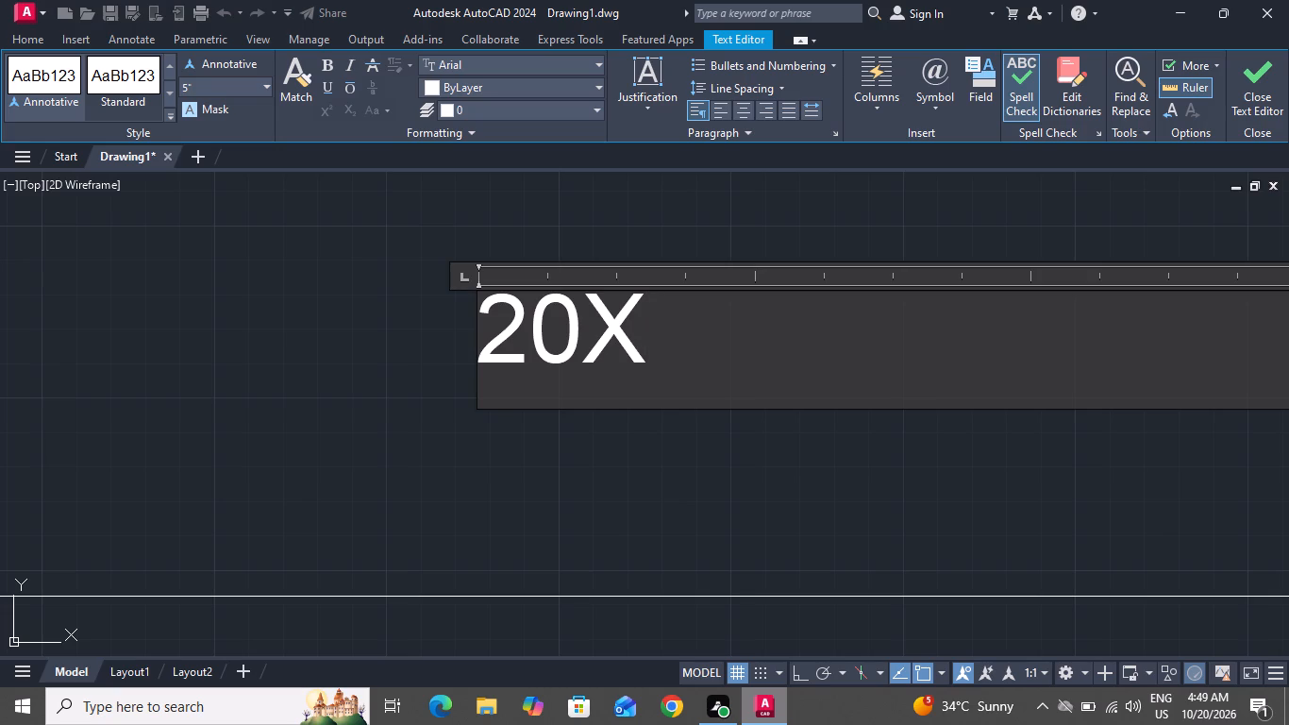
key("5")
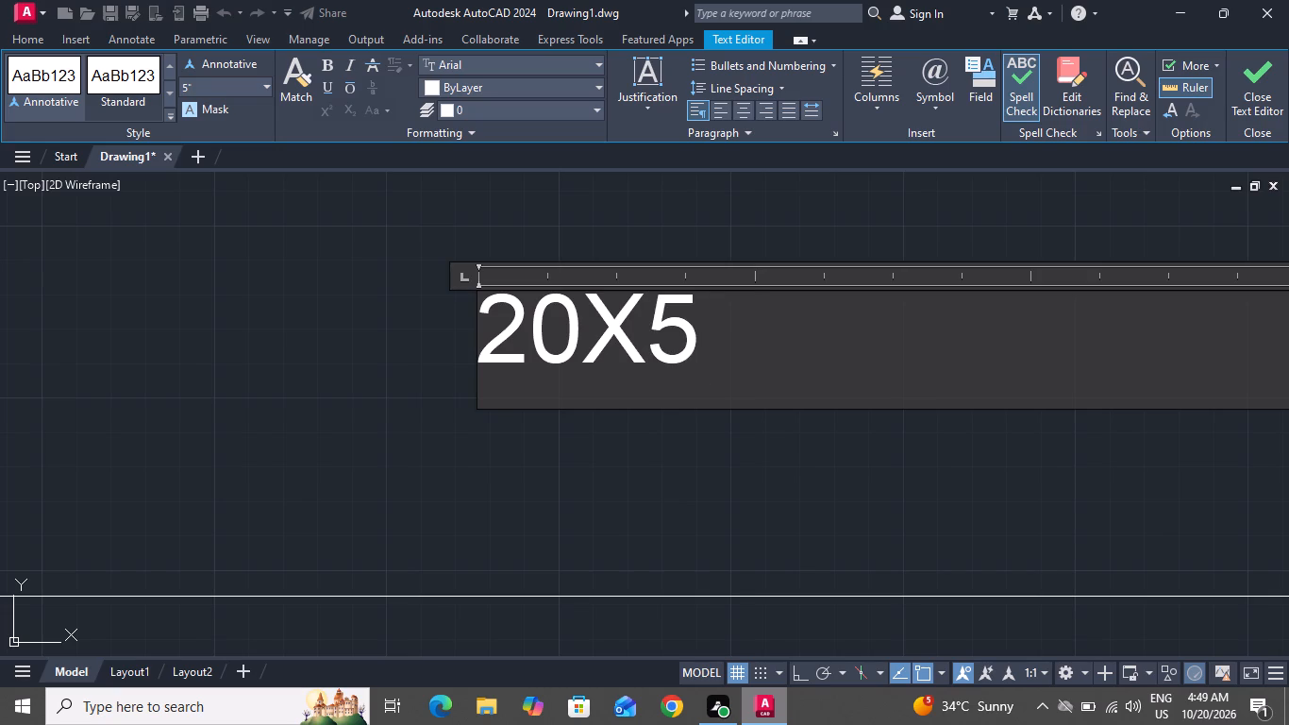
key("0")
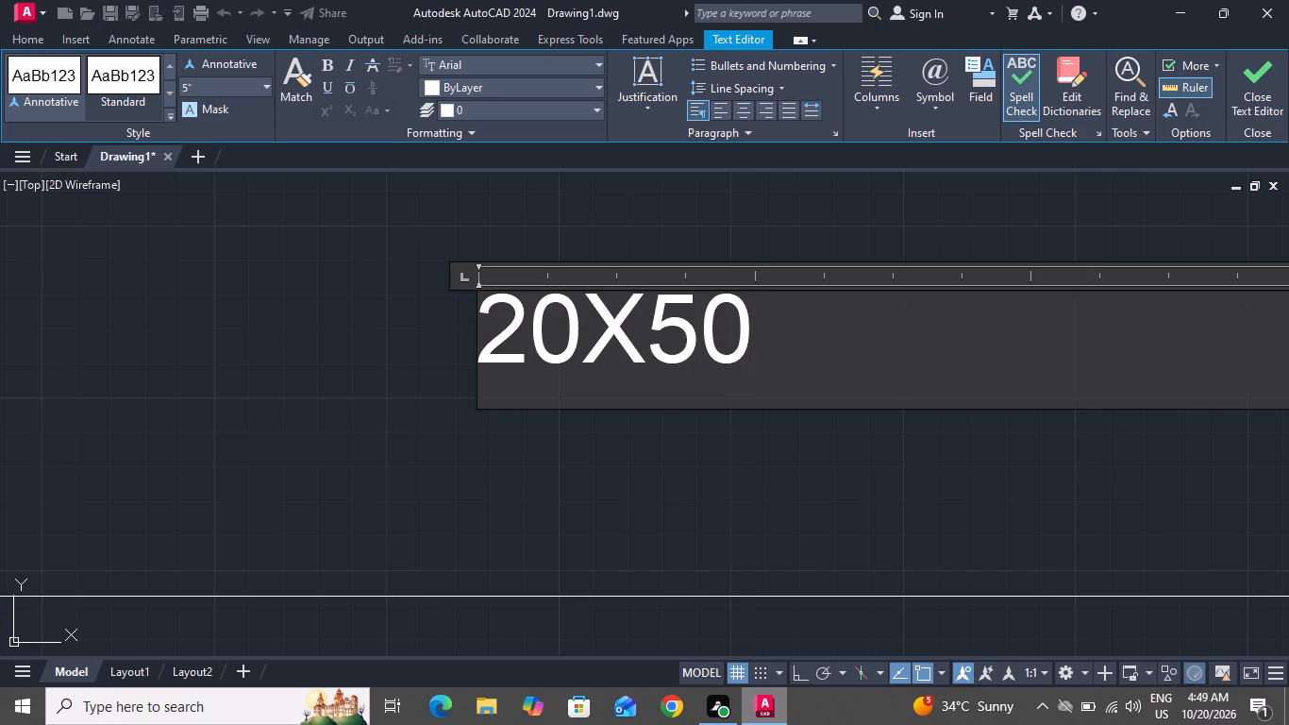
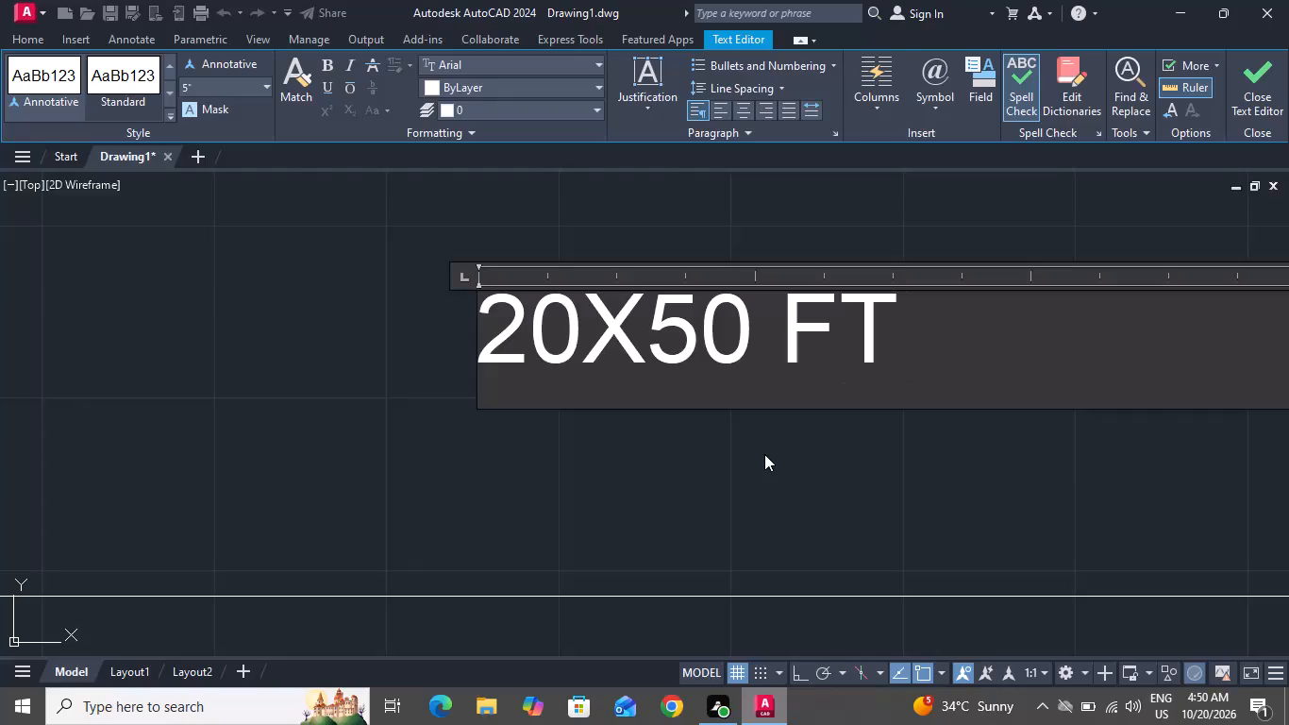
Finish editing the plot size value, leaving it as 20X50 FT.
left_click(757, 458)
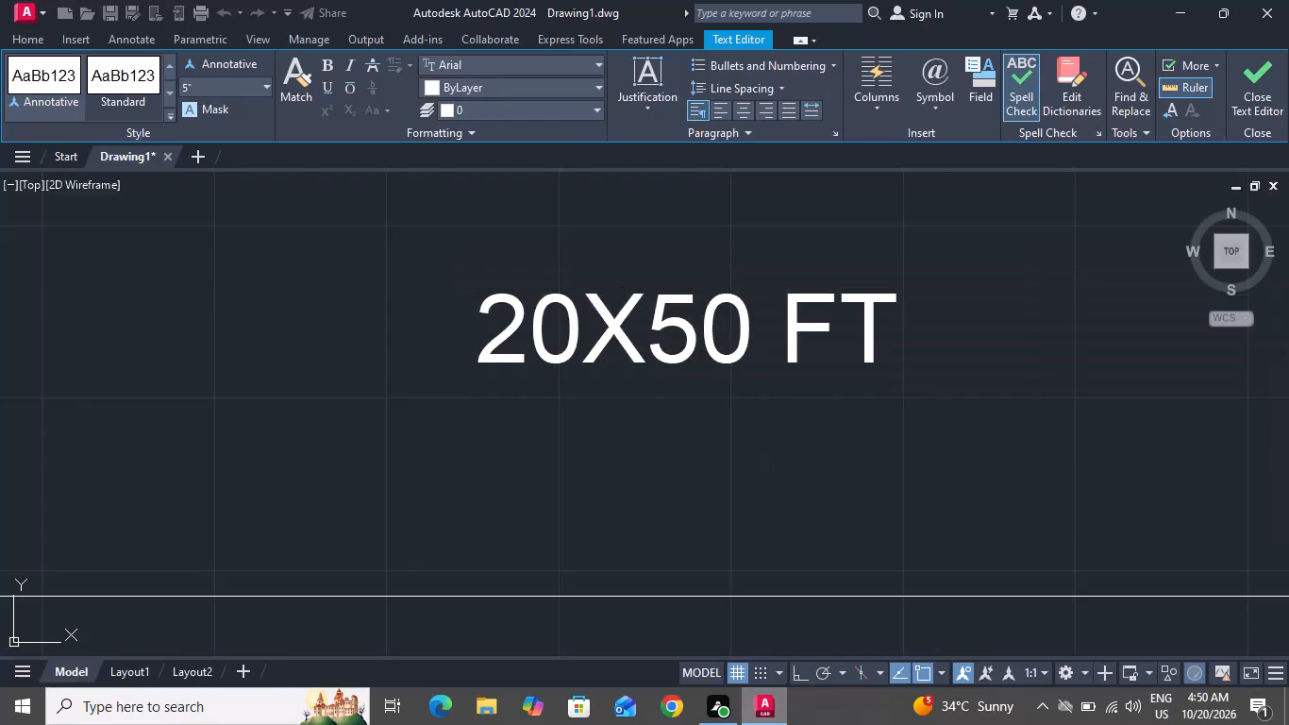
Copy the 20X50 FT text into the second-column cells of the PLOT AREA, FACING, BHK, NO.OF STORY and STYLE rows.
scroll(760, 458, "down", 3)
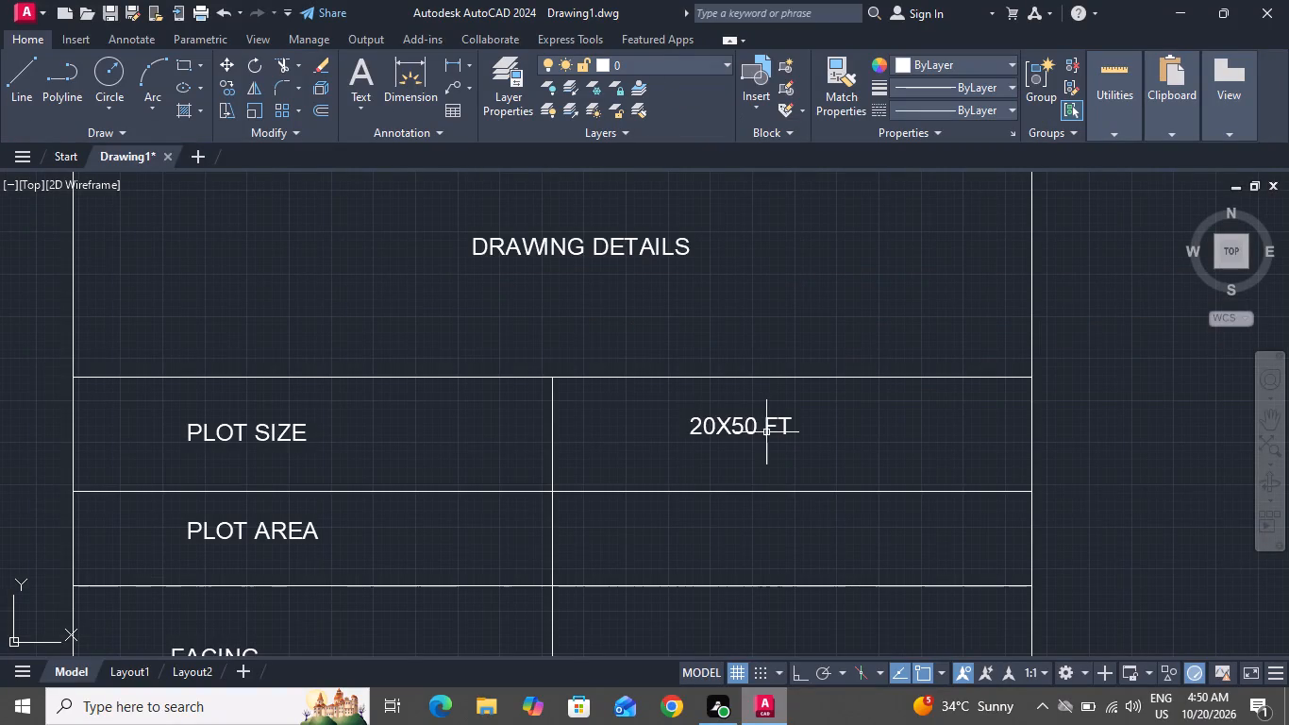
left_click(741, 424)
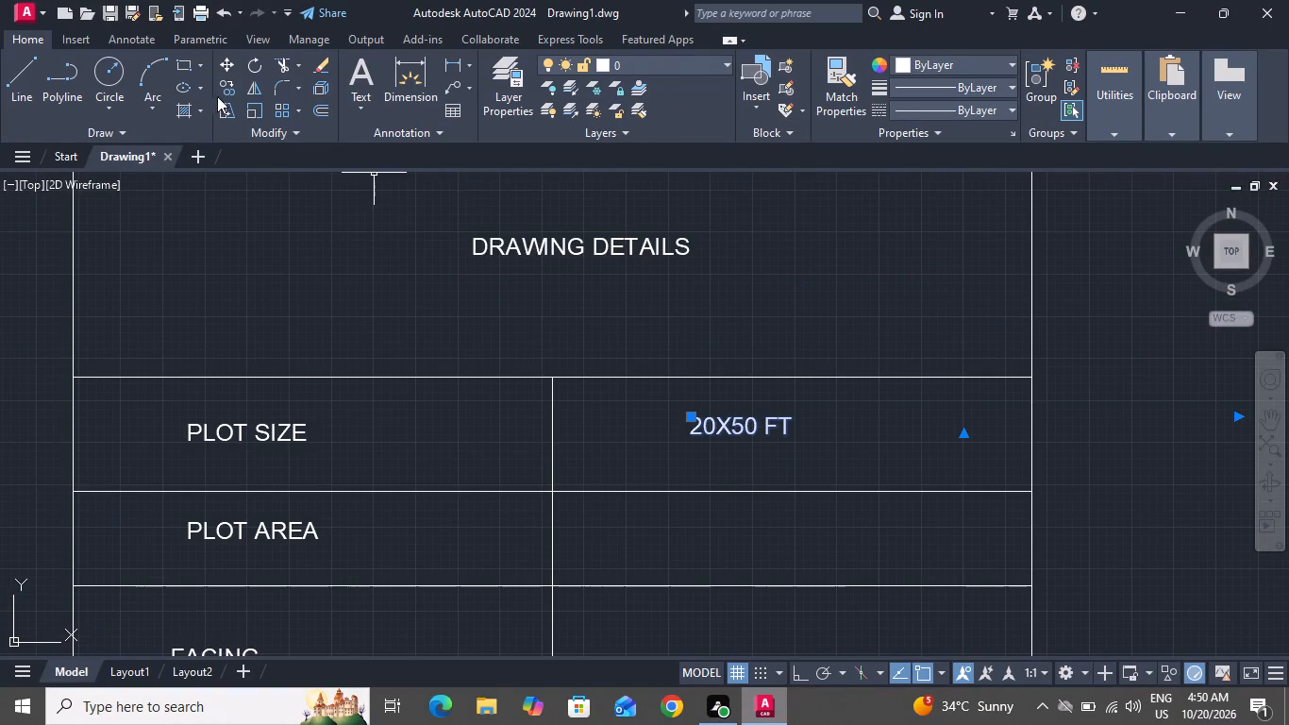
left_click(227, 89)
left_click(742, 438)
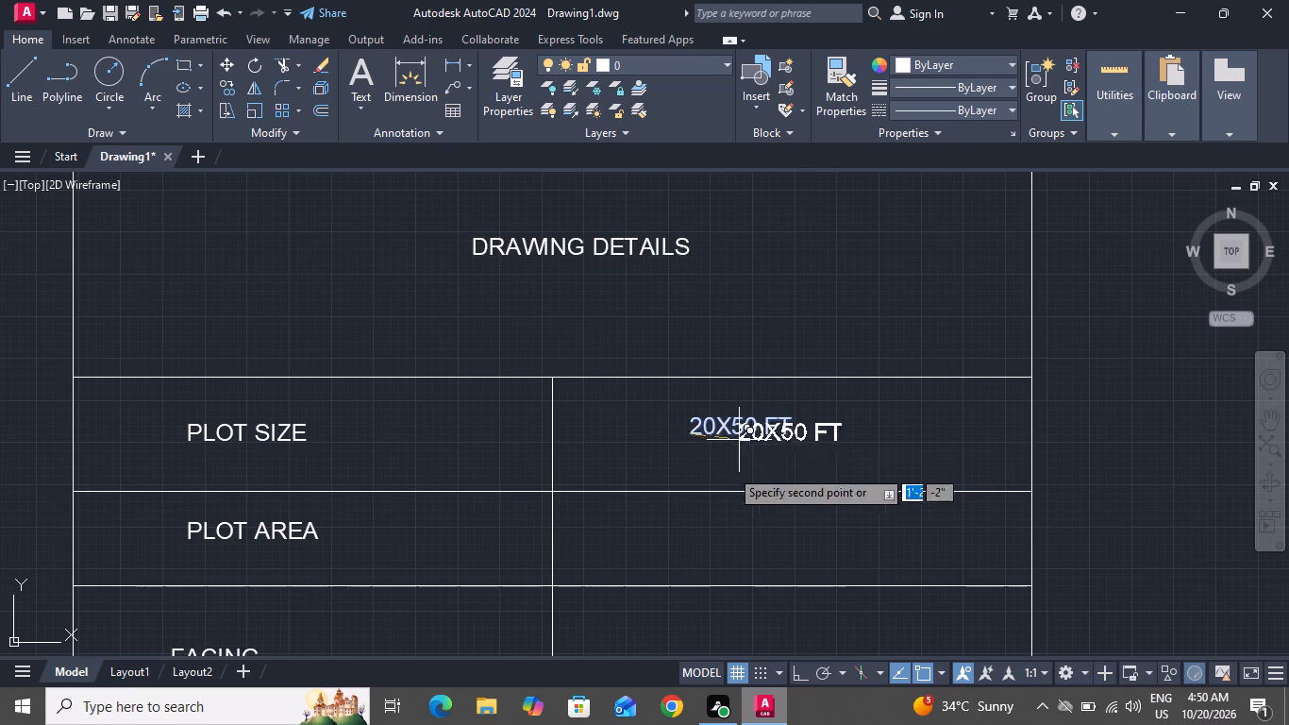
left_click(685, 553)
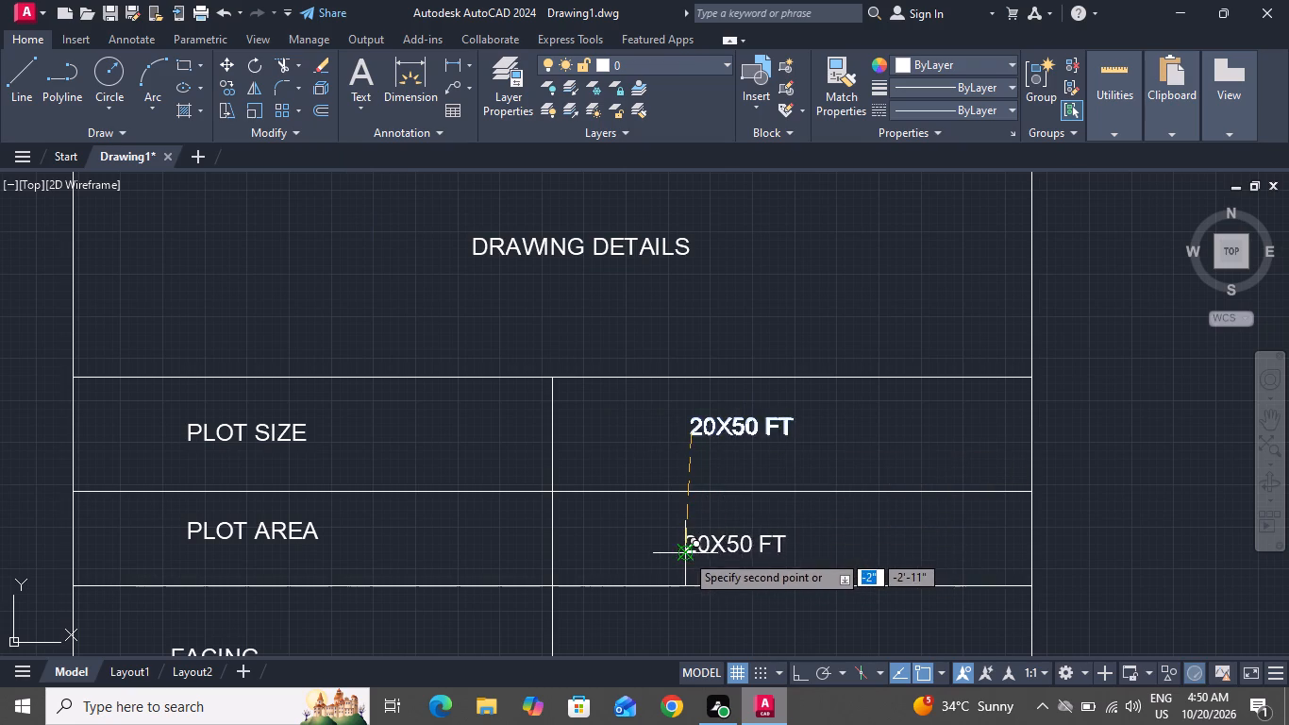
scroll(781, 532, "down", 4)
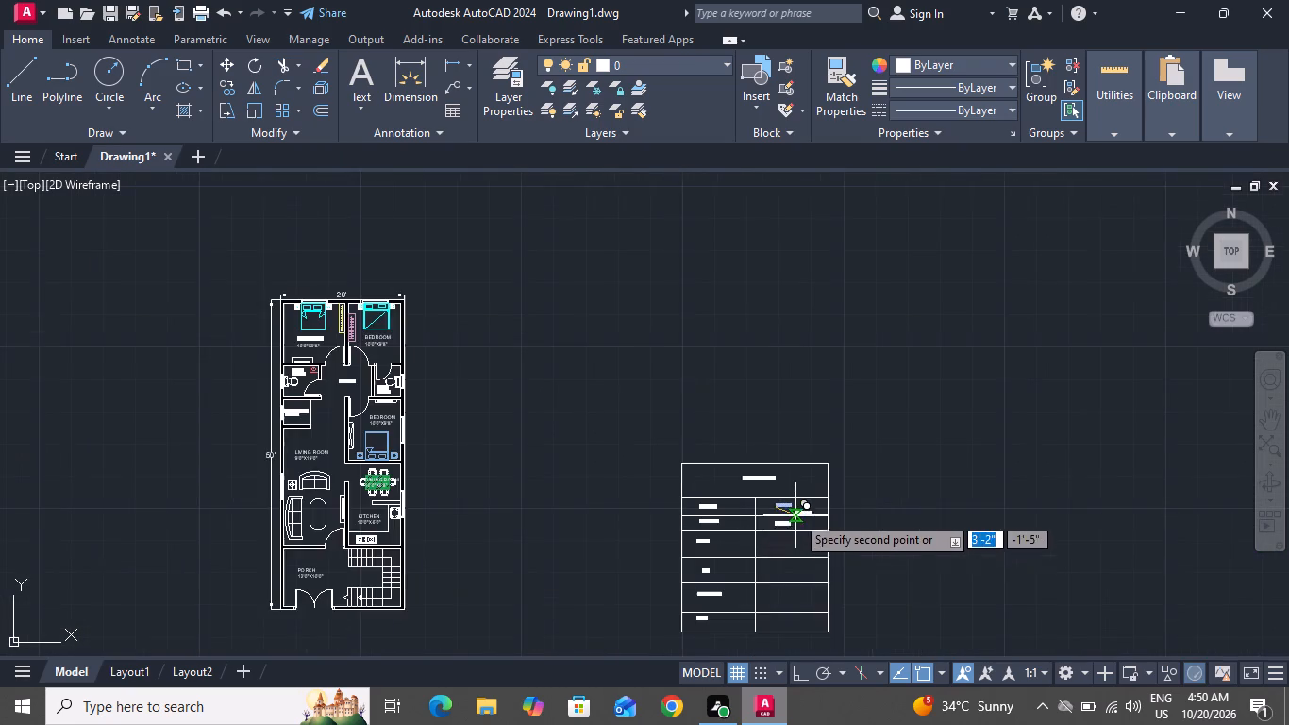
scroll(776, 559, "up", 3)
left_click(760, 509)
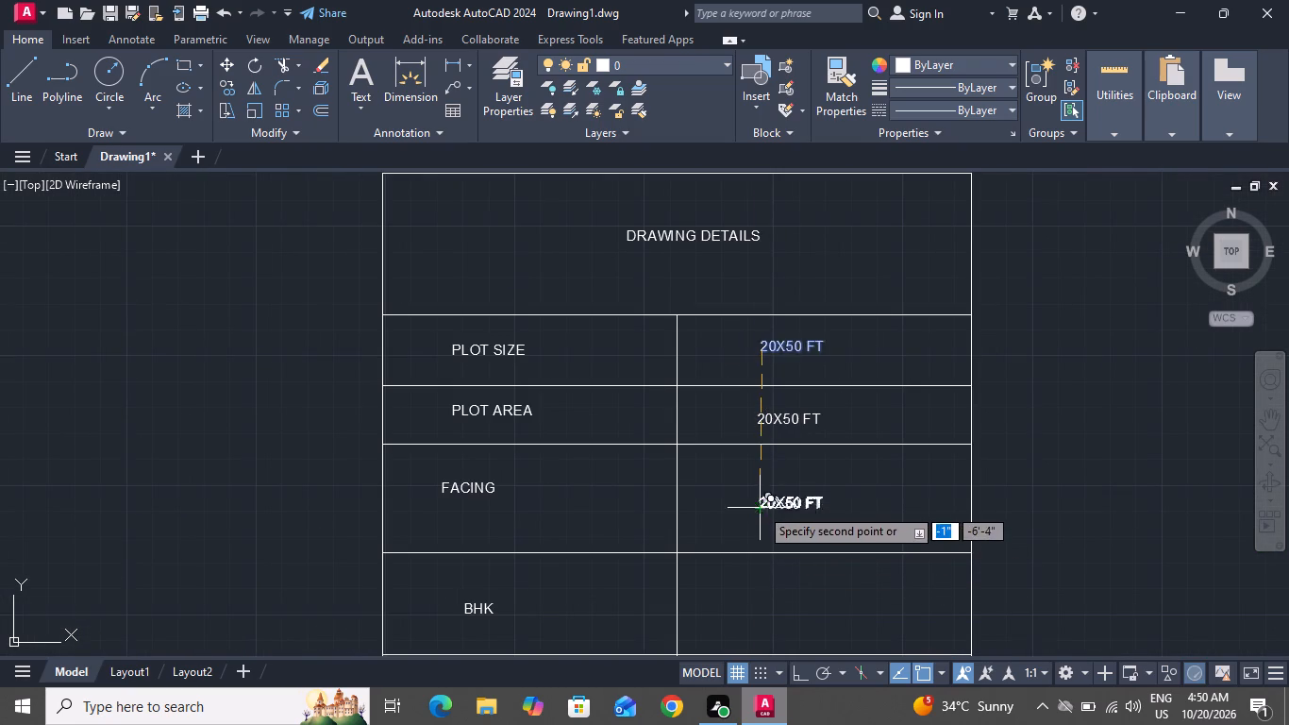
scroll(771, 495, "down", 2)
left_click(778, 542)
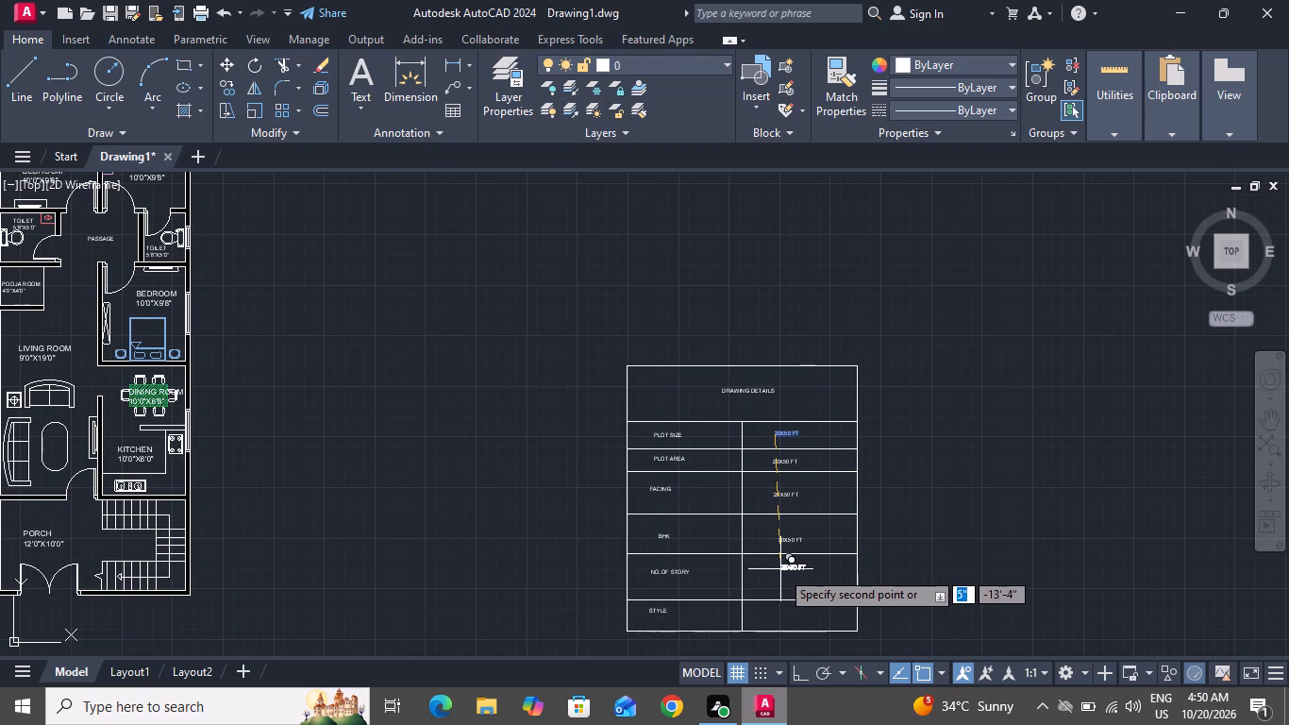
left_click(778, 580)
scroll(807, 499, "down", 3)
scroll(792, 529, "up", 3)
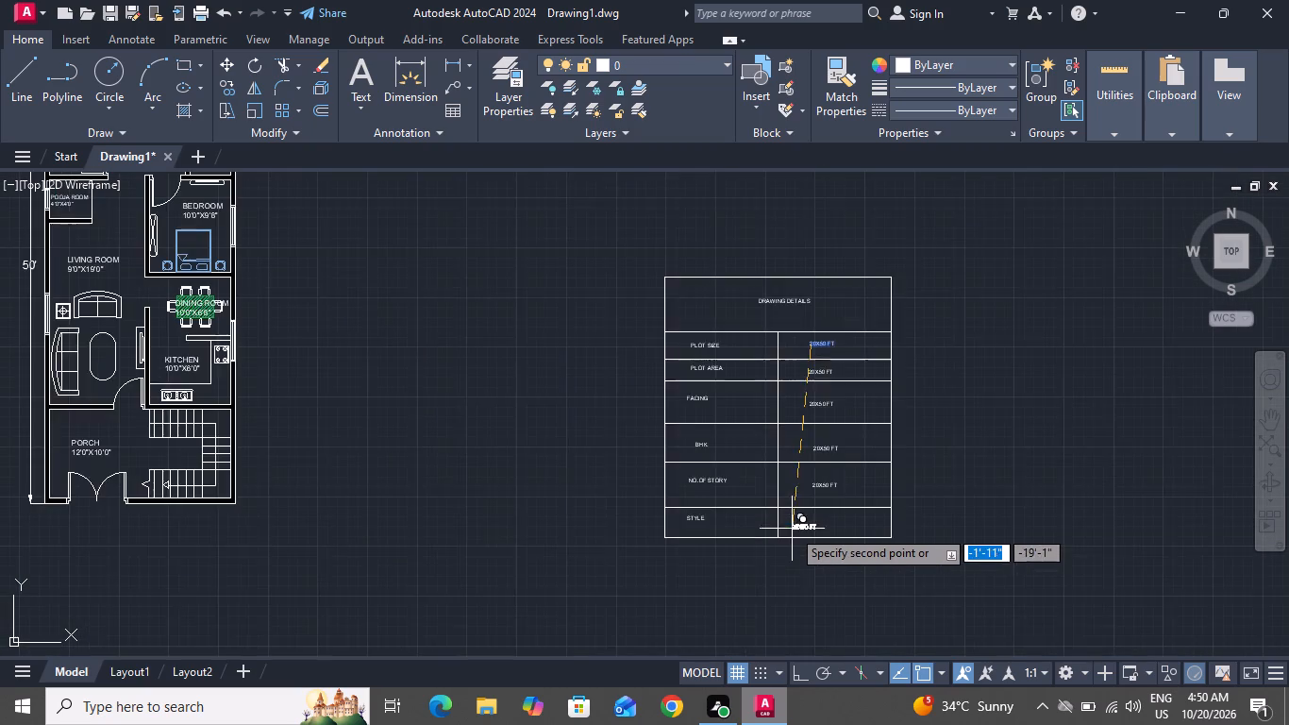
scroll(798, 532, "up", 2)
left_click(821, 526)
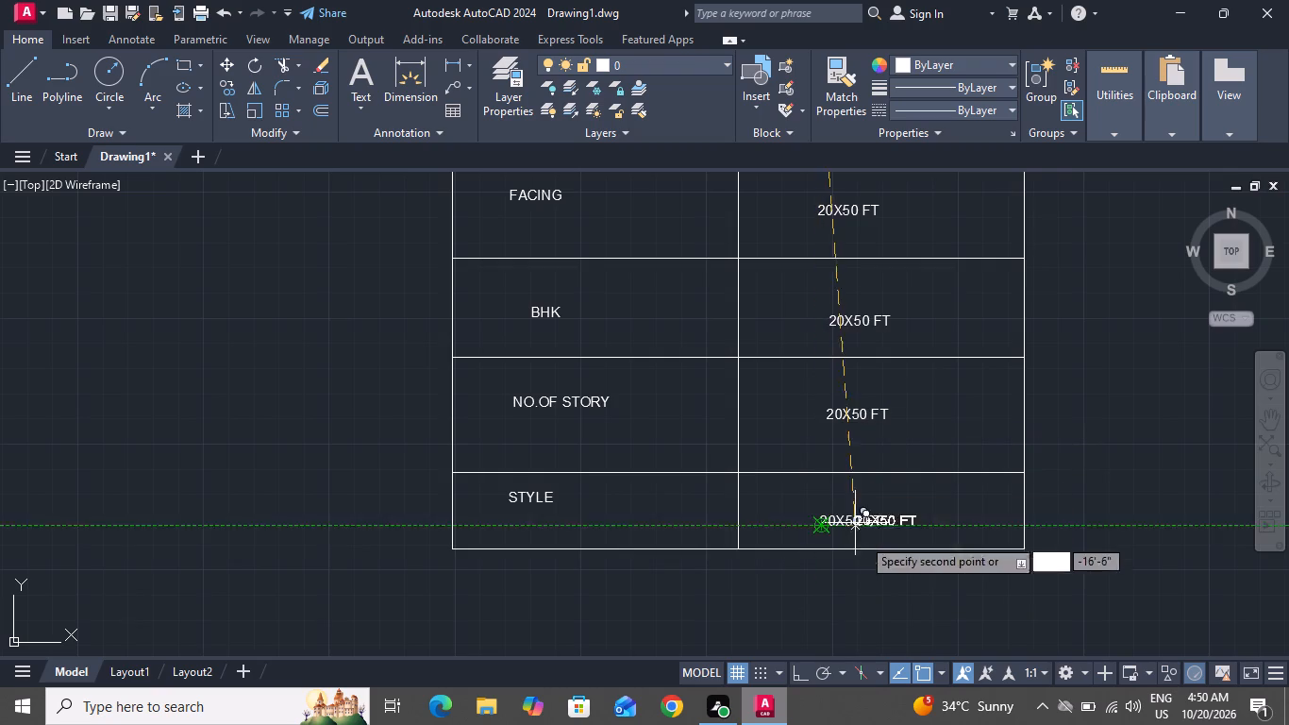
right_click(882, 582)
left_click(946, 349)
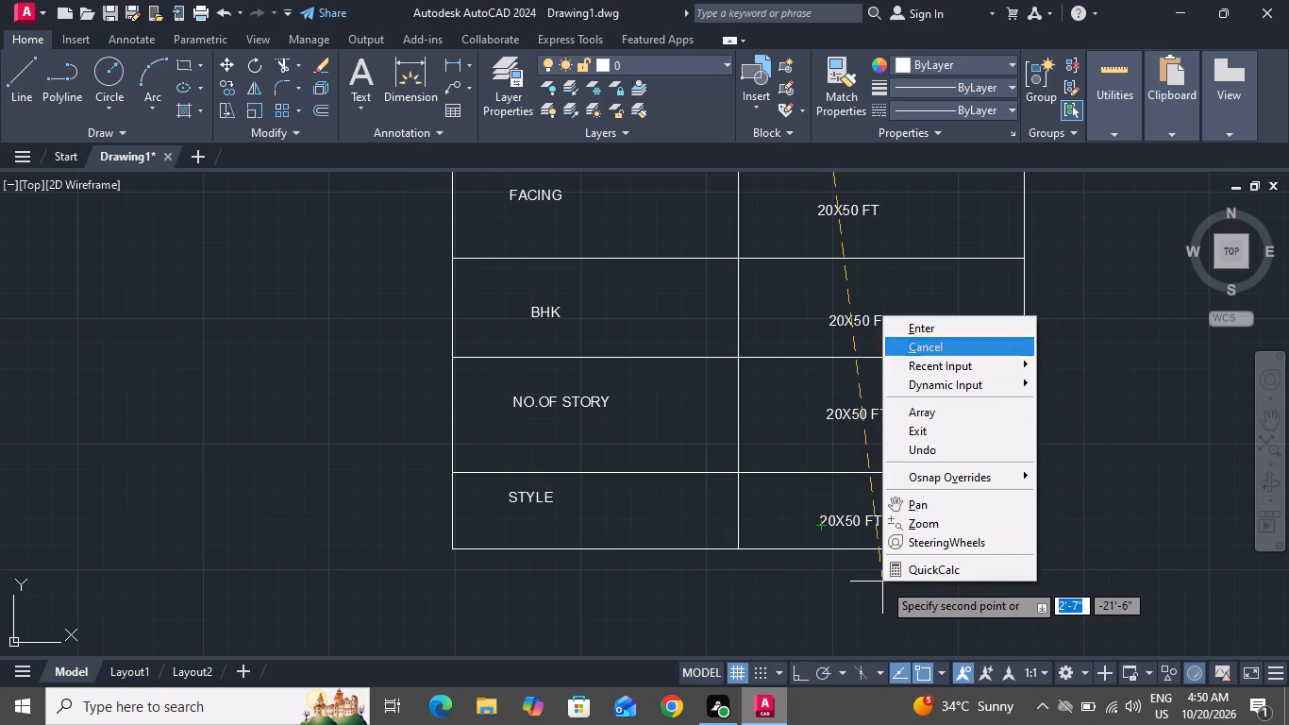
Replace the copied text in the PLOT AREA row's second column with 1000 SQFT.
scroll(957, 450, "down", 2)
scroll(934, 297, "up", 3)
scroll(885, 387, "up", 2)
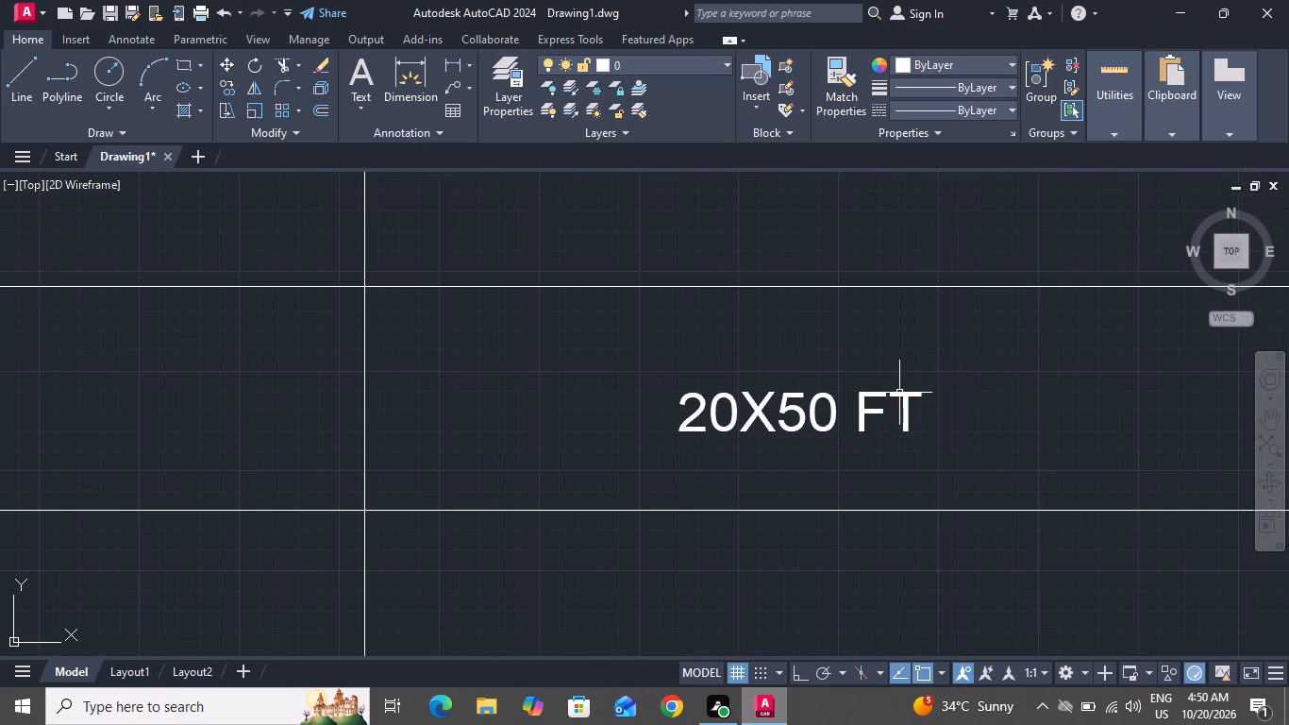
double_click(912, 396)
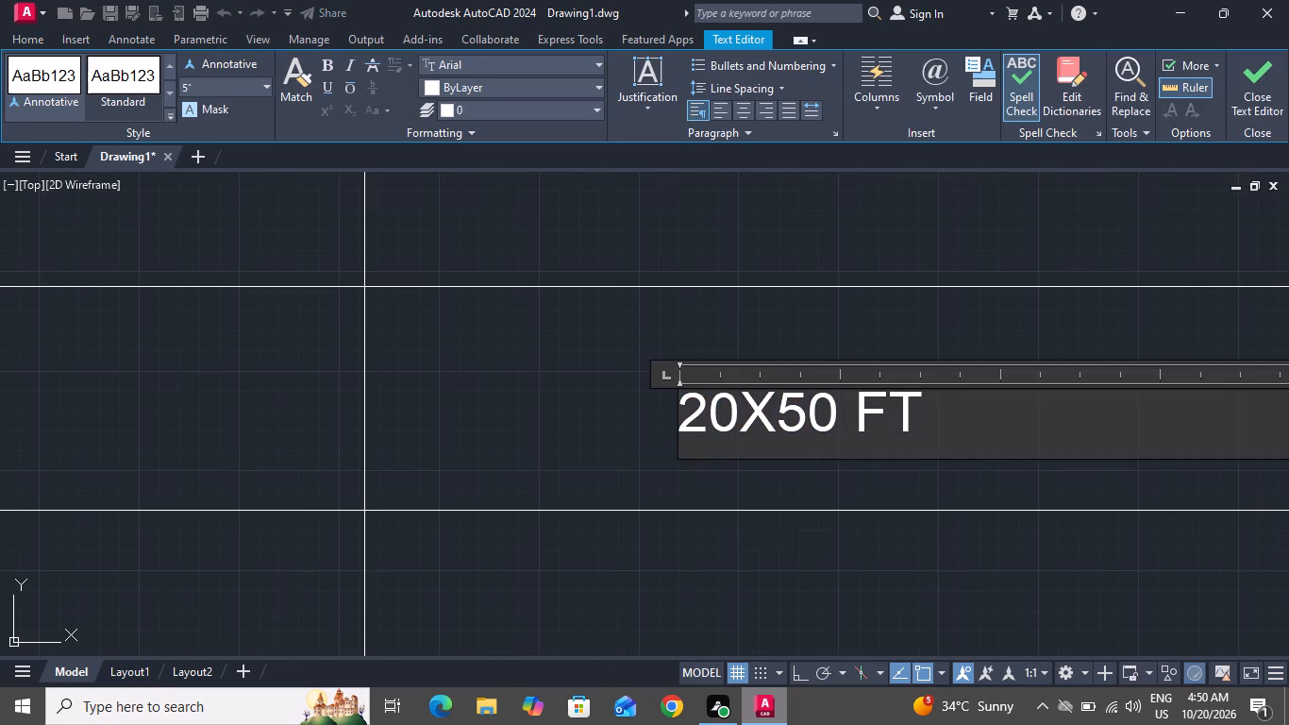
key("BackSpace")
key("BackSpace")
key("BackSpace")
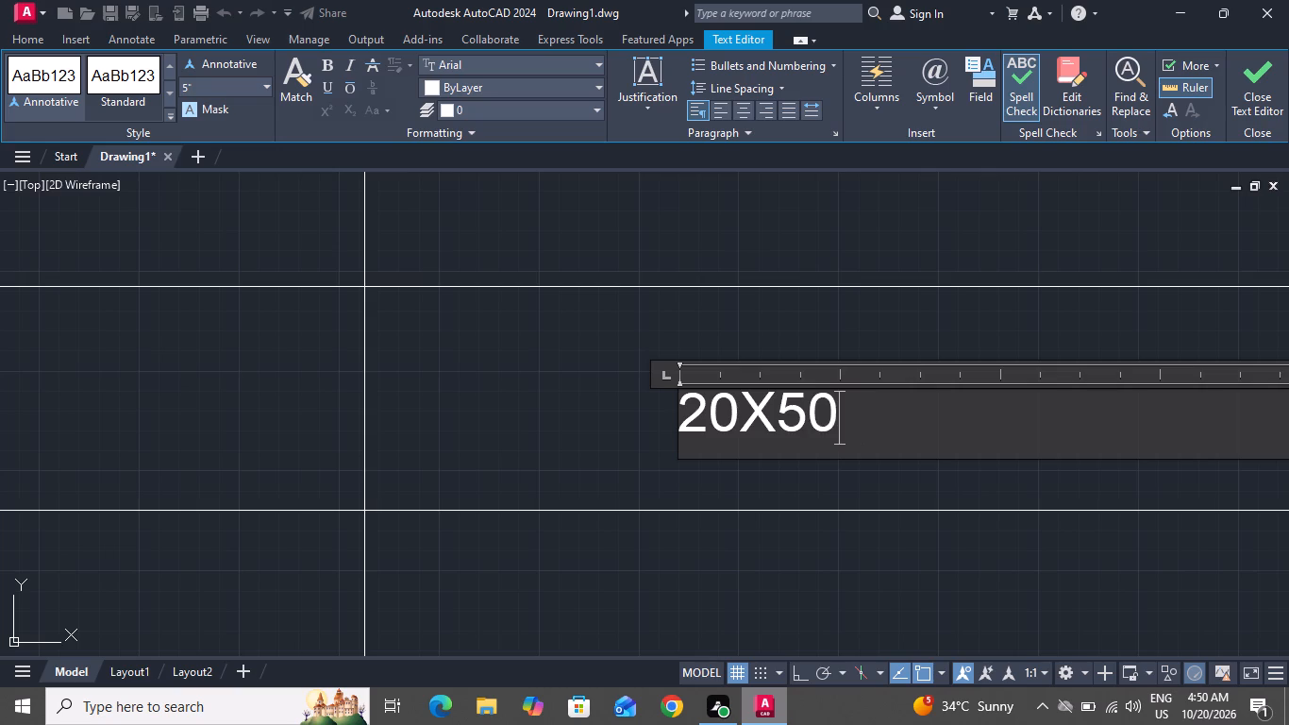
key("BackSpace")
key("BackSpace")
key("BackSpace")
key("BackSpace")
key("BackSpace")
key("BackSpace")
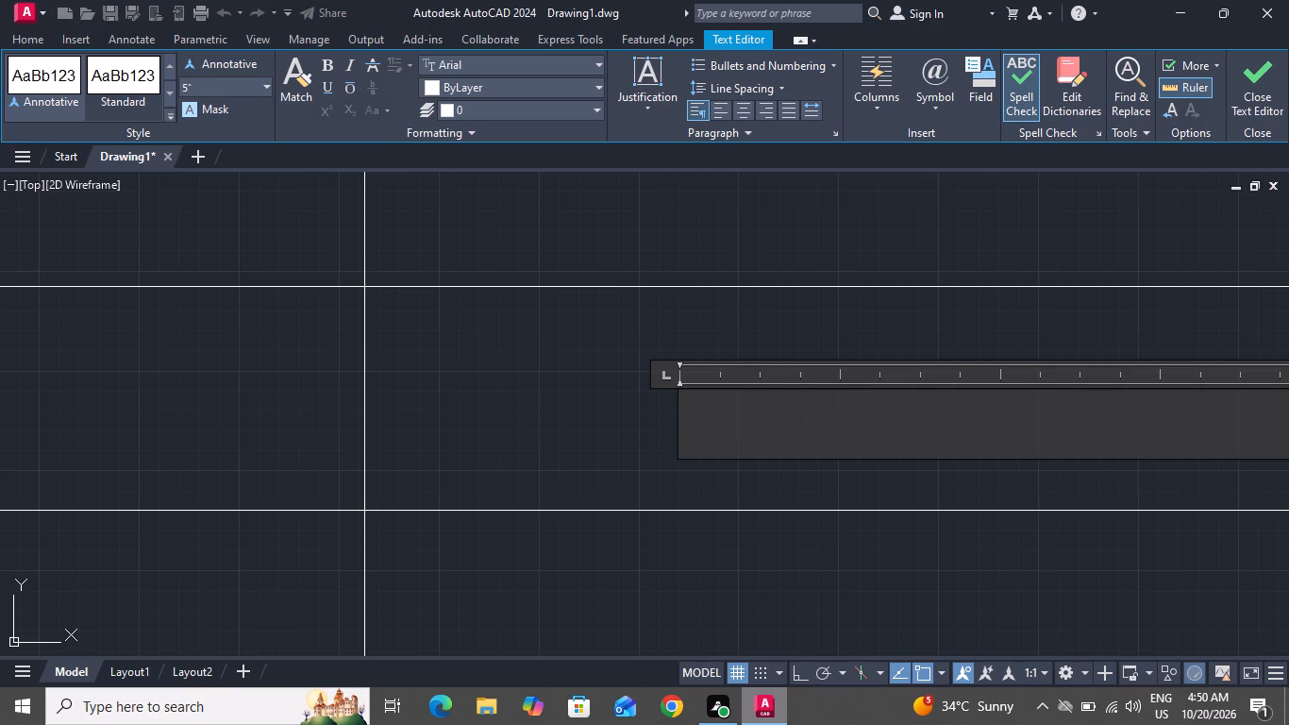
key("1")
type("00")
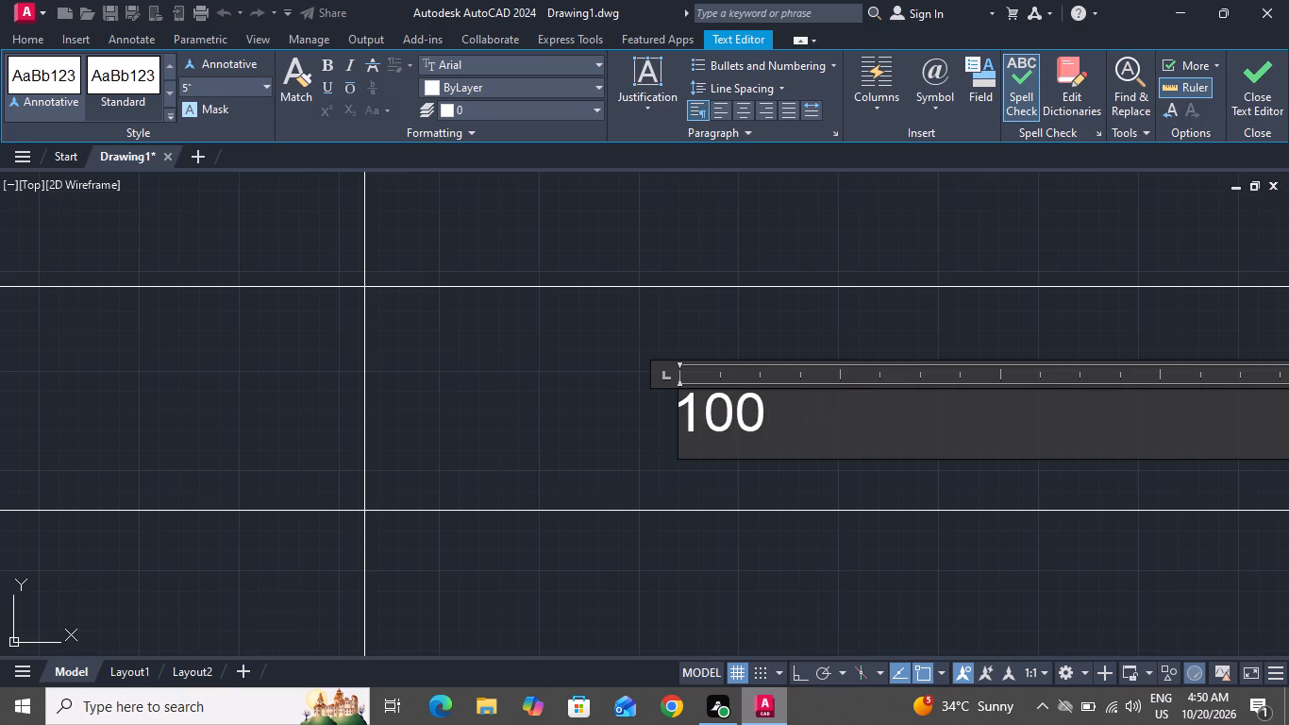
key("0")
key("space")
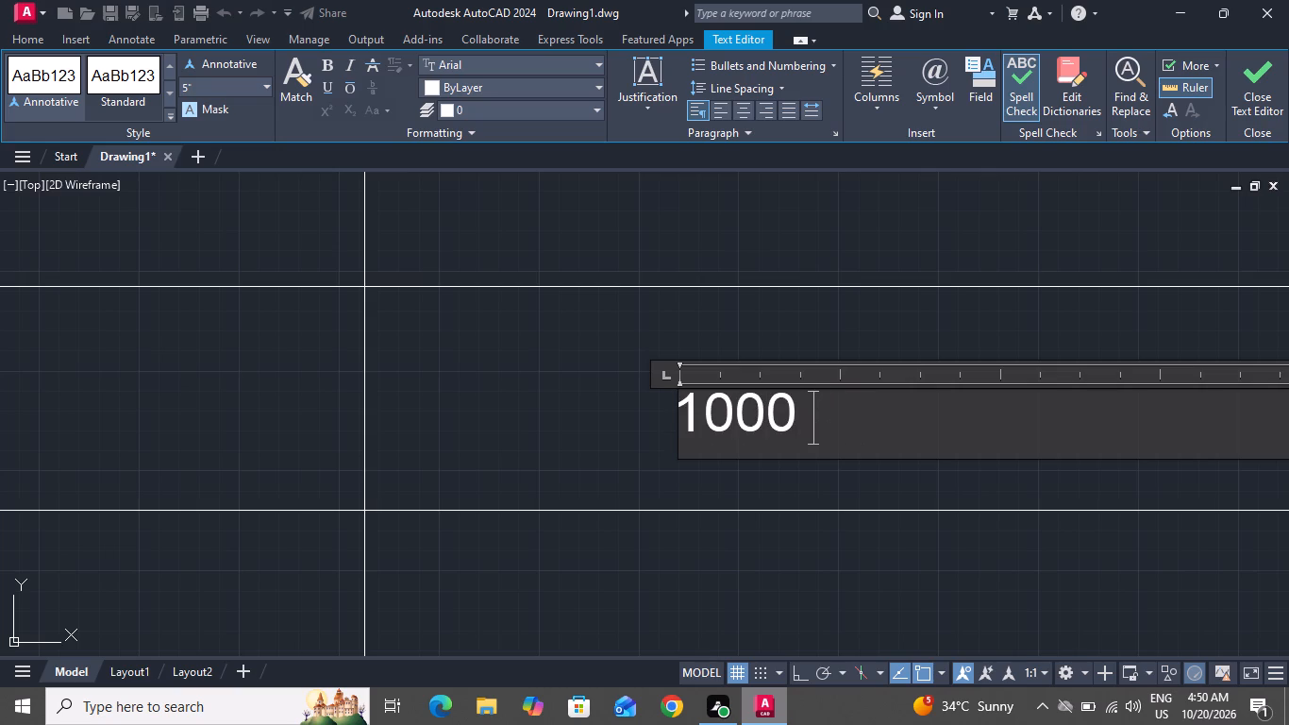
type("SQFT")
scroll(881, 396, "down", 4)
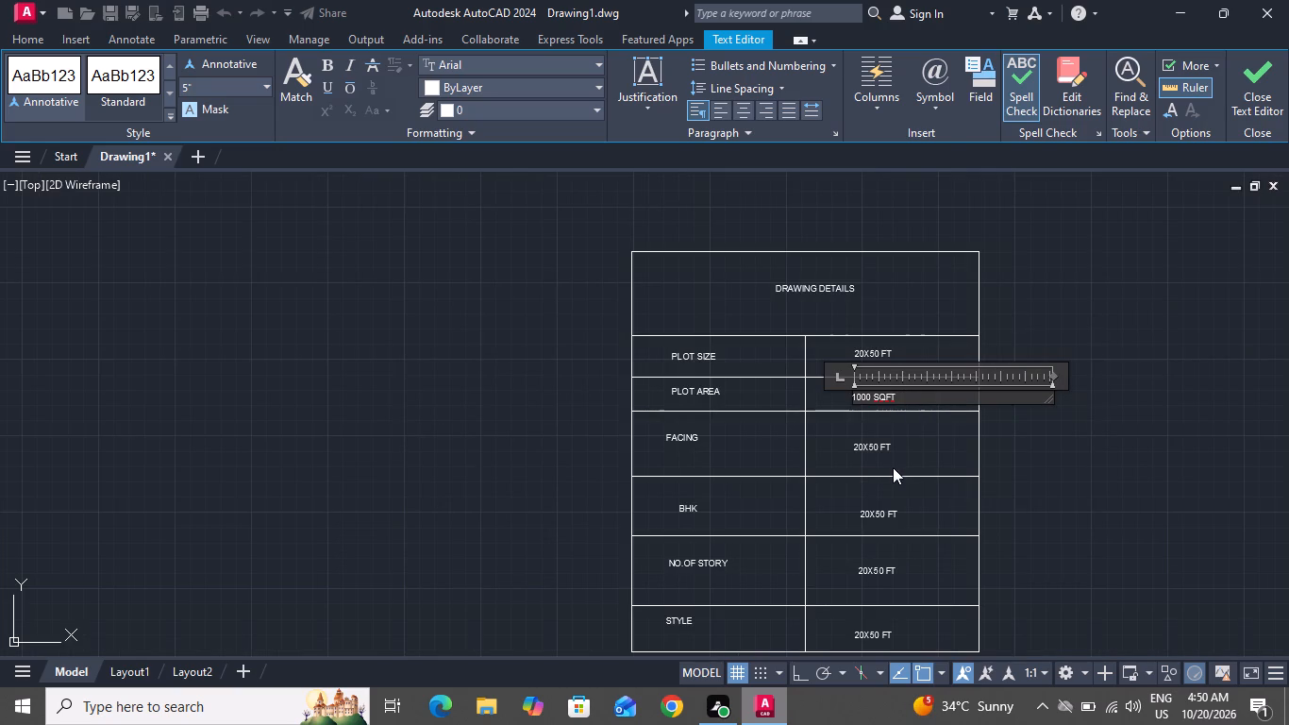
Replace the copied text in the FACING row's second column with NORTH.
double_click(886, 446)
left_click(886, 443)
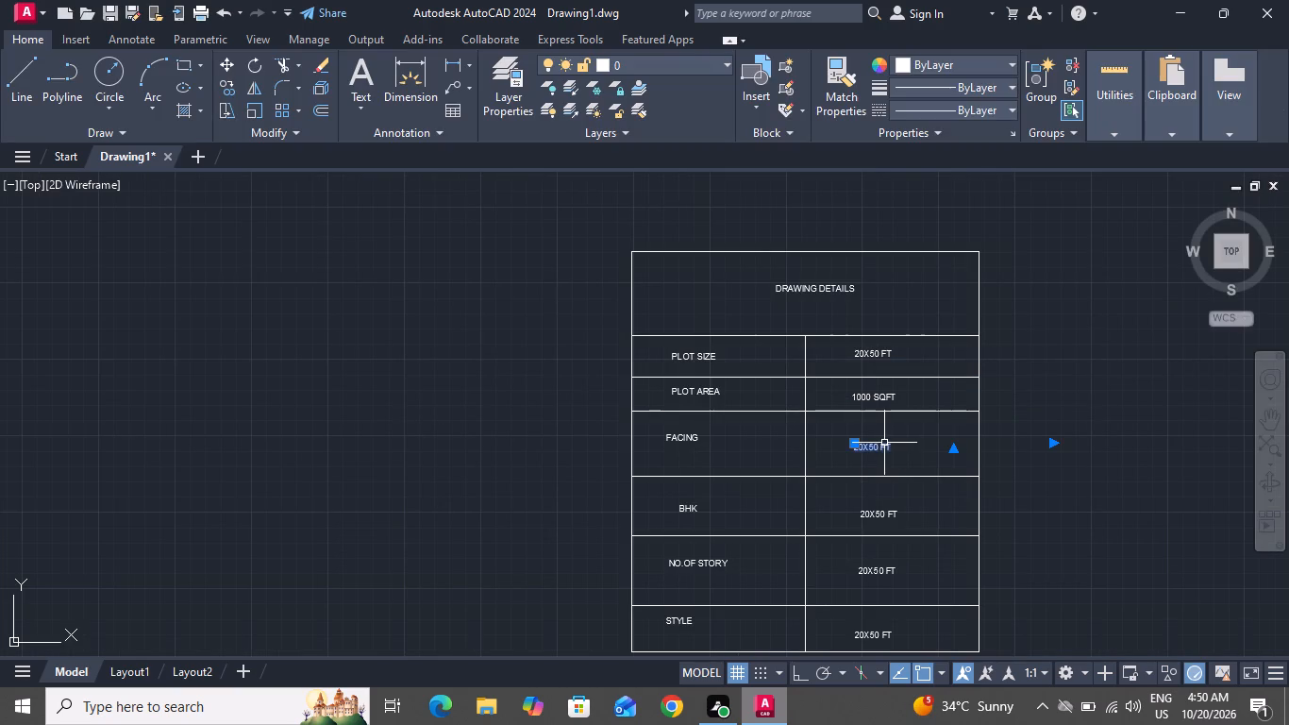
scroll(887, 450, "up", 5)
double_click(841, 415)
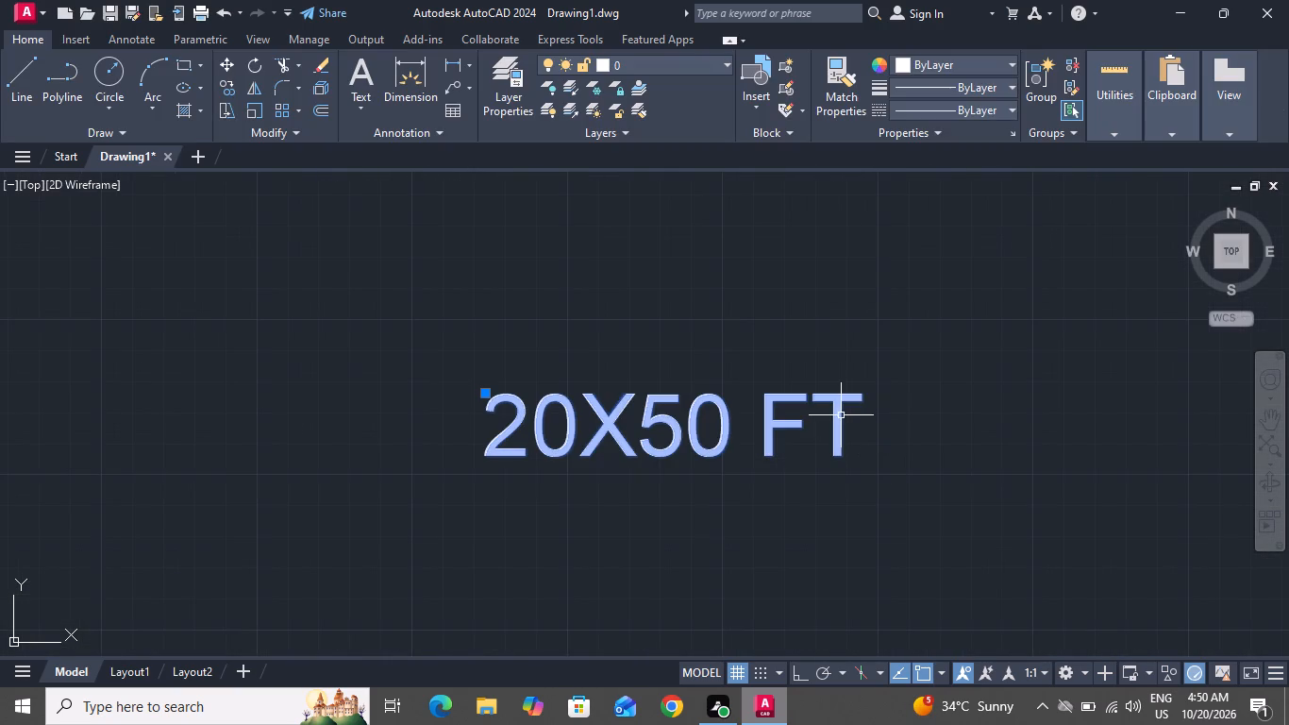
key("BackSpace")
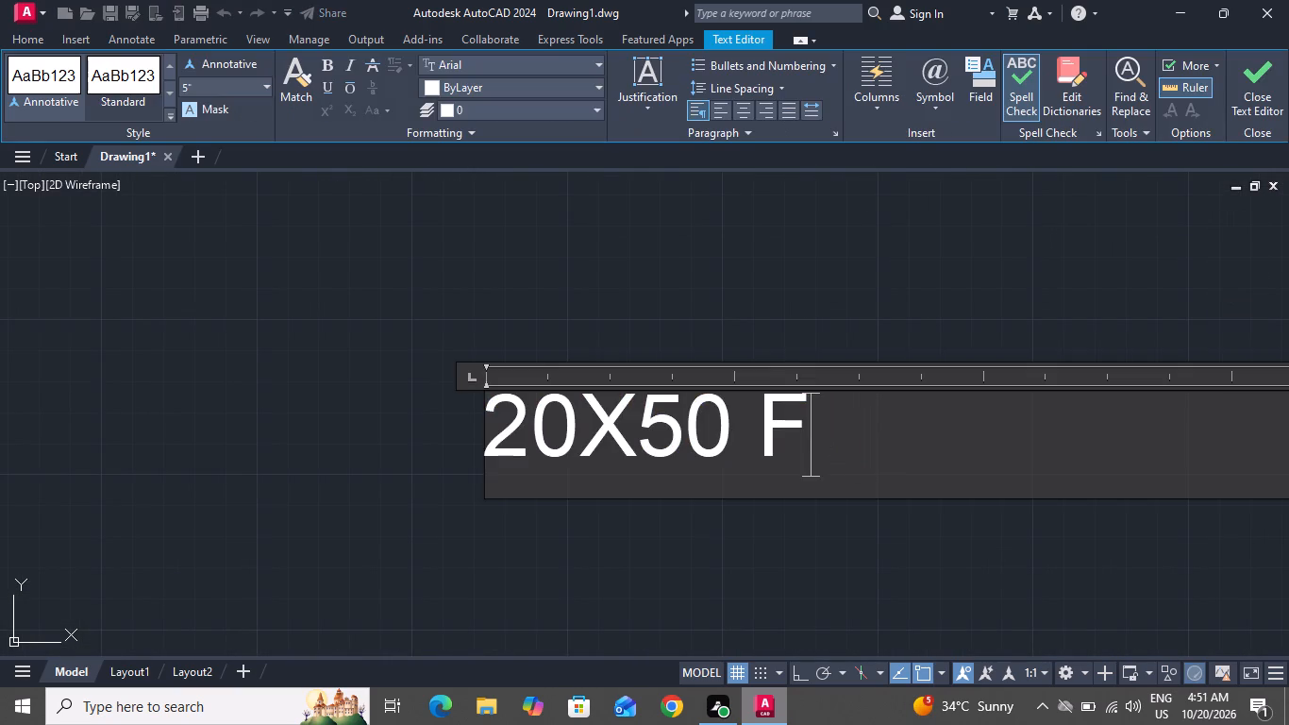
key("BackSpace")
key("BackSpace")
key("BackSpace")
key("BackSpace")
key("BackSpace")
key("BackSpace")
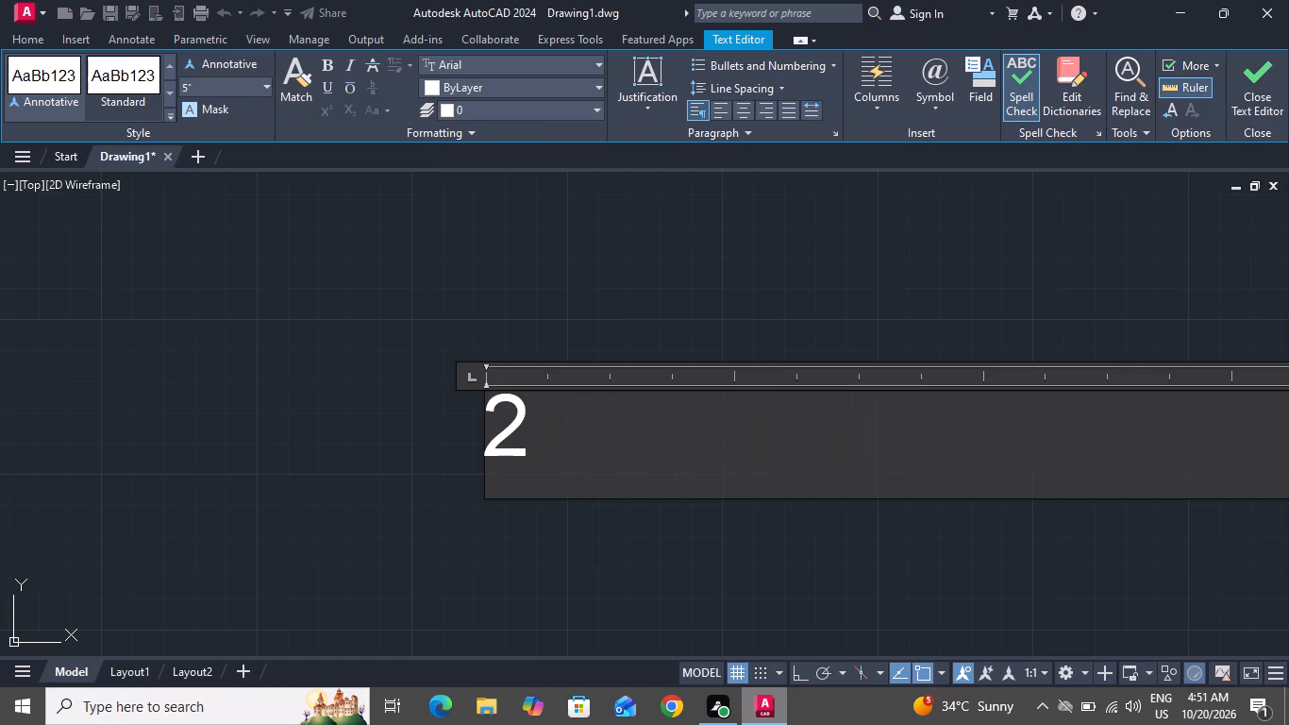
key("BackSpace")
type("NORTH")
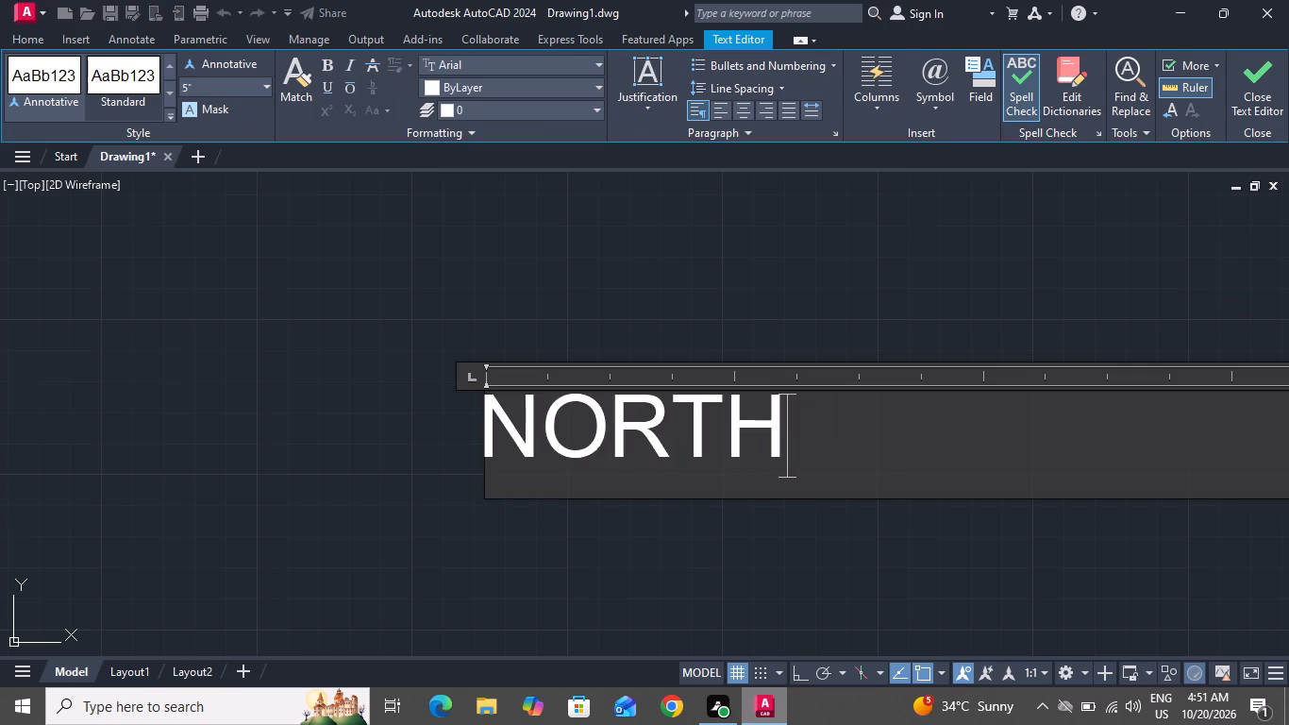
left_click(986, 314)
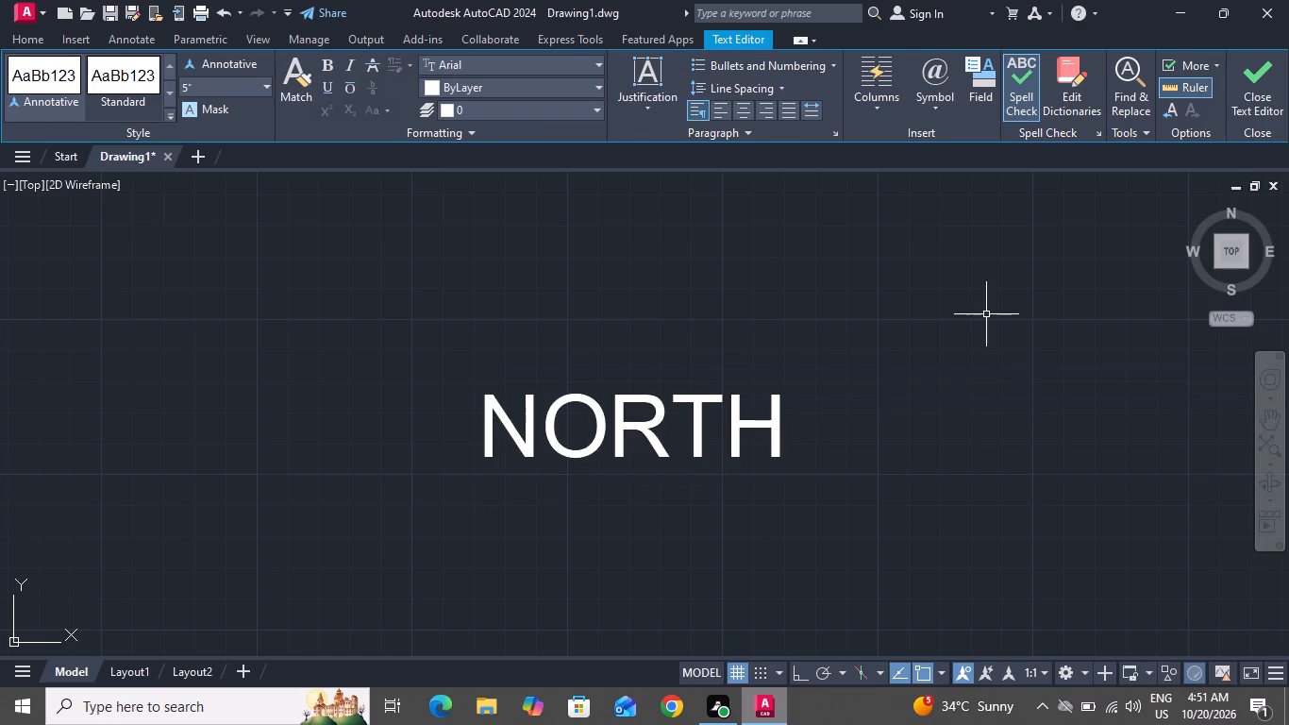
Replace the copied text in the BHK row's second column with 3BHK.
scroll(922, 364, "down", 2)
scroll(878, 447, "down", 2)
scroll(886, 606, "up", 3)
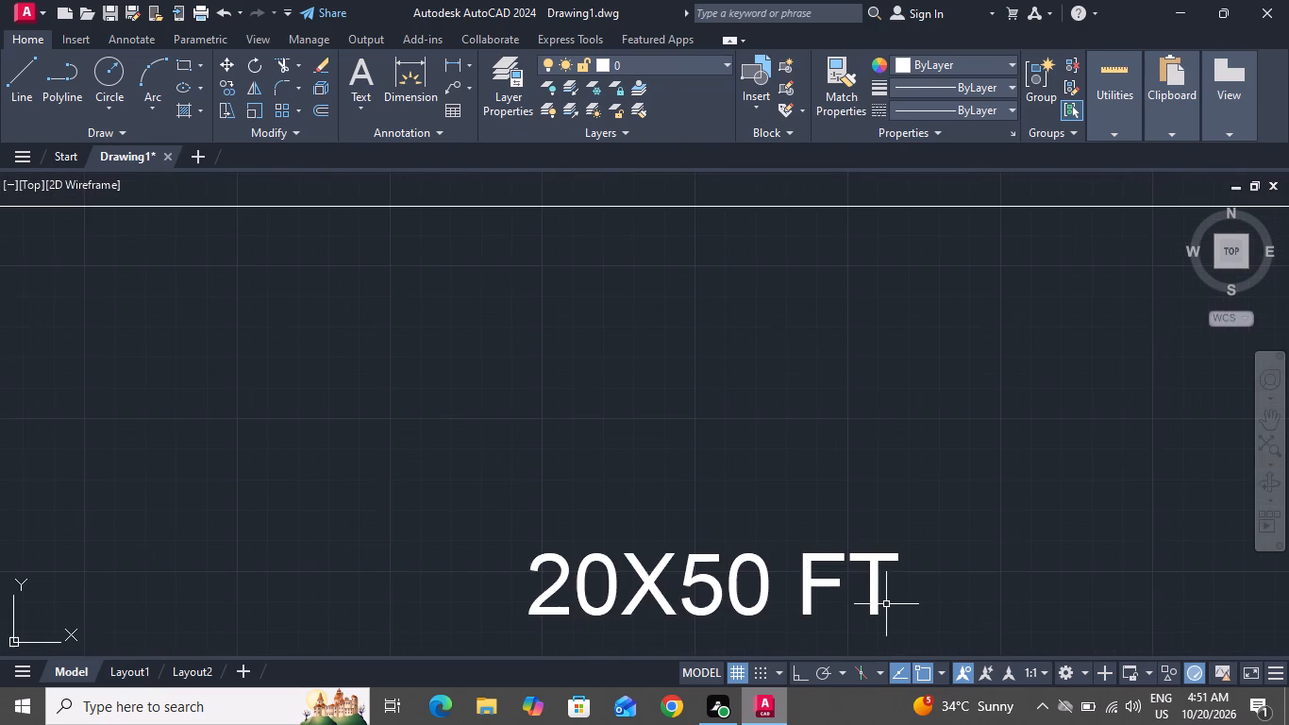
left_click(875, 600)
triple_click(880, 598)
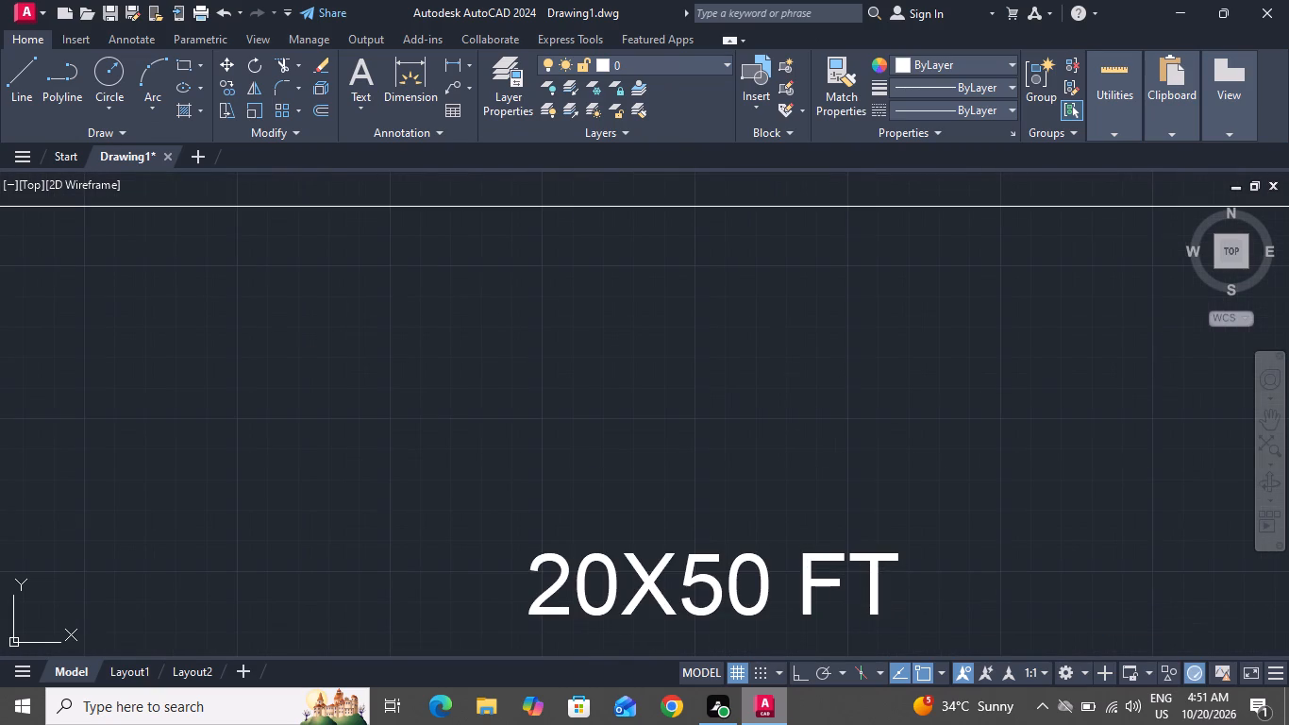
double_click(880, 598)
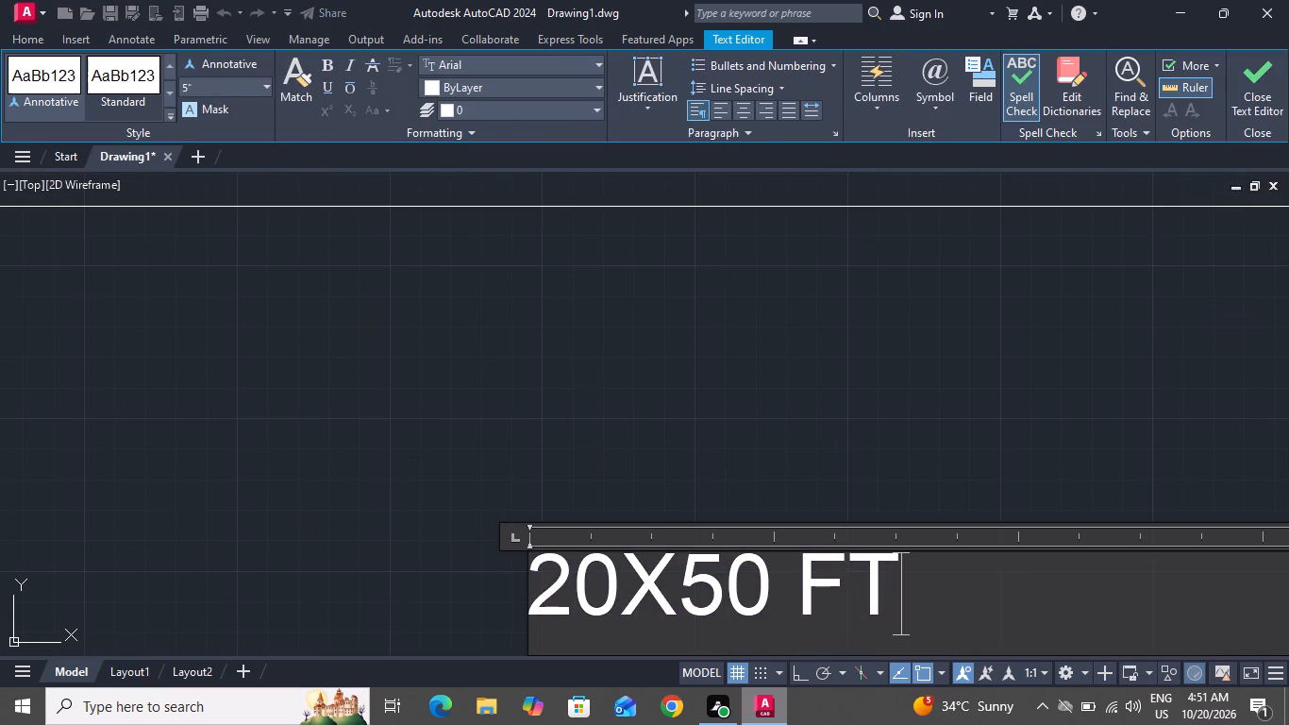
key("BackSpace")
key("BackSpace")
key("BackSpace")
key("BackSpace")
key("BackSpace")
key("BackSpace")
key("BackSpace")
key("BackSpace")
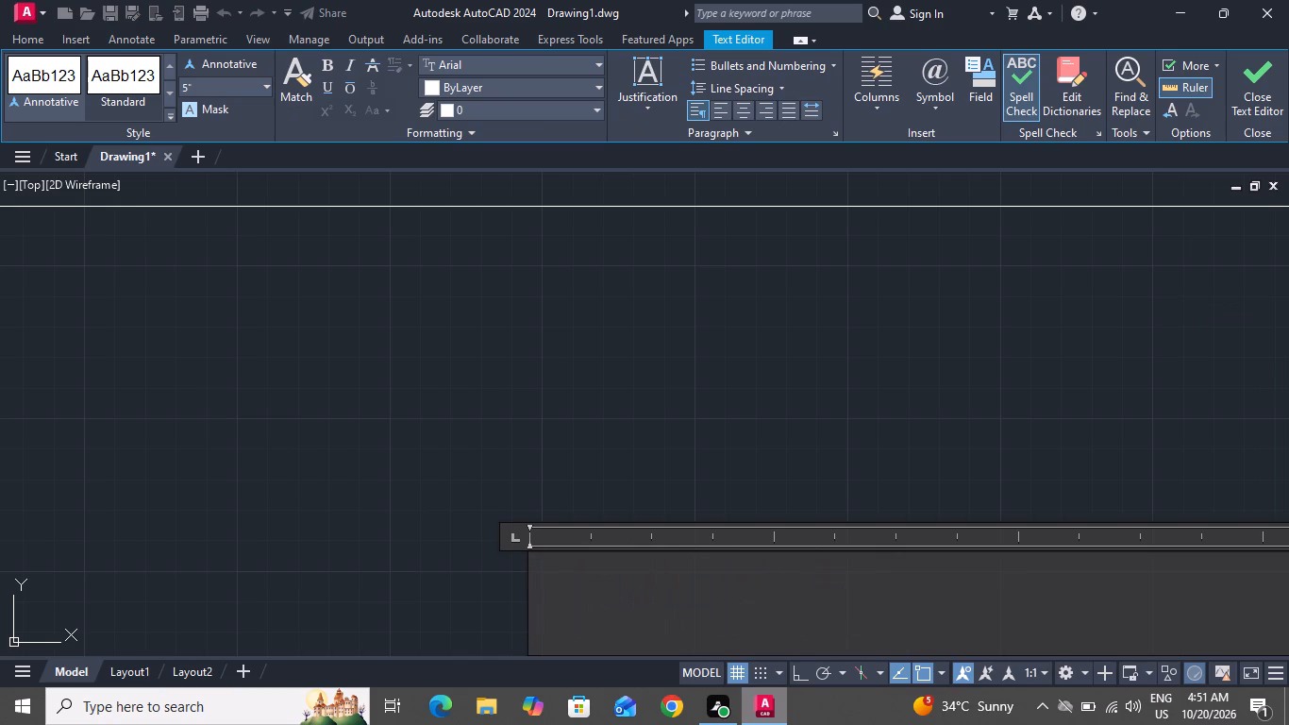
key("3")
type("BHK")
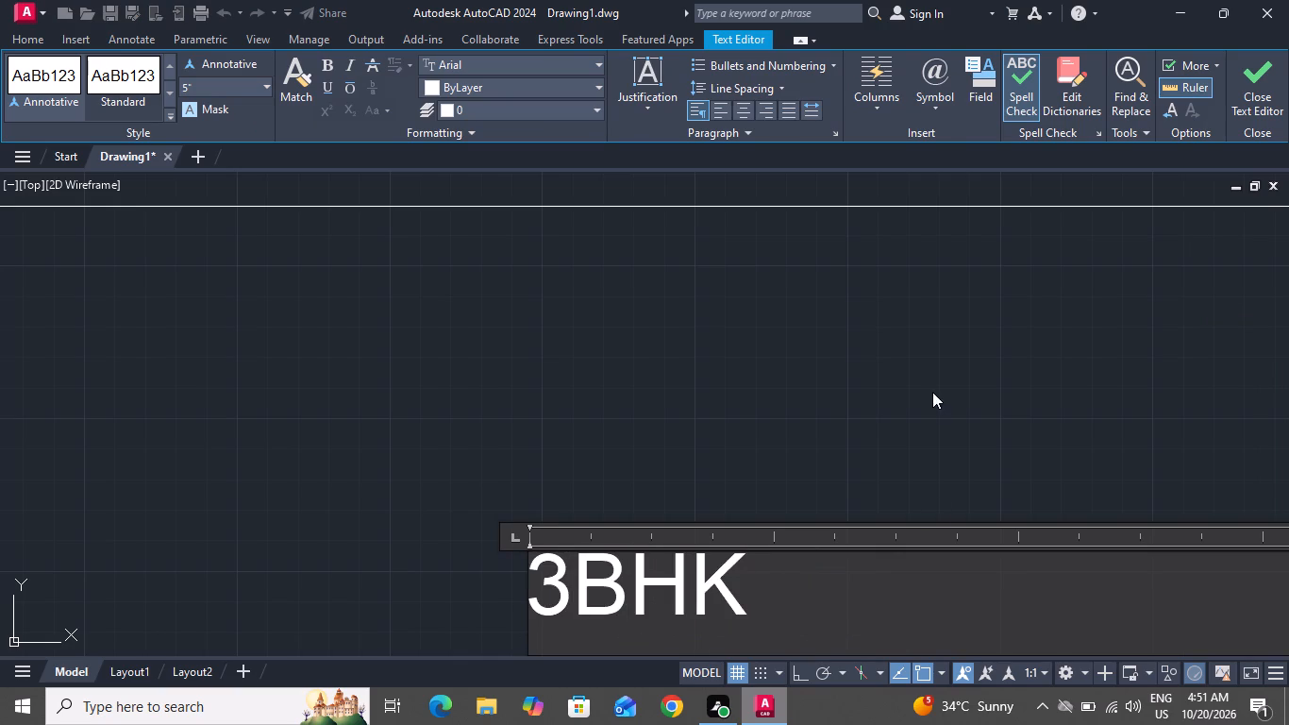
scroll(932, 392, "down", 2)
left_click(941, 387)
Replace the copied text in the NO.OF STORY row's second column with GROUND.
scroll(939, 527, "down", 4)
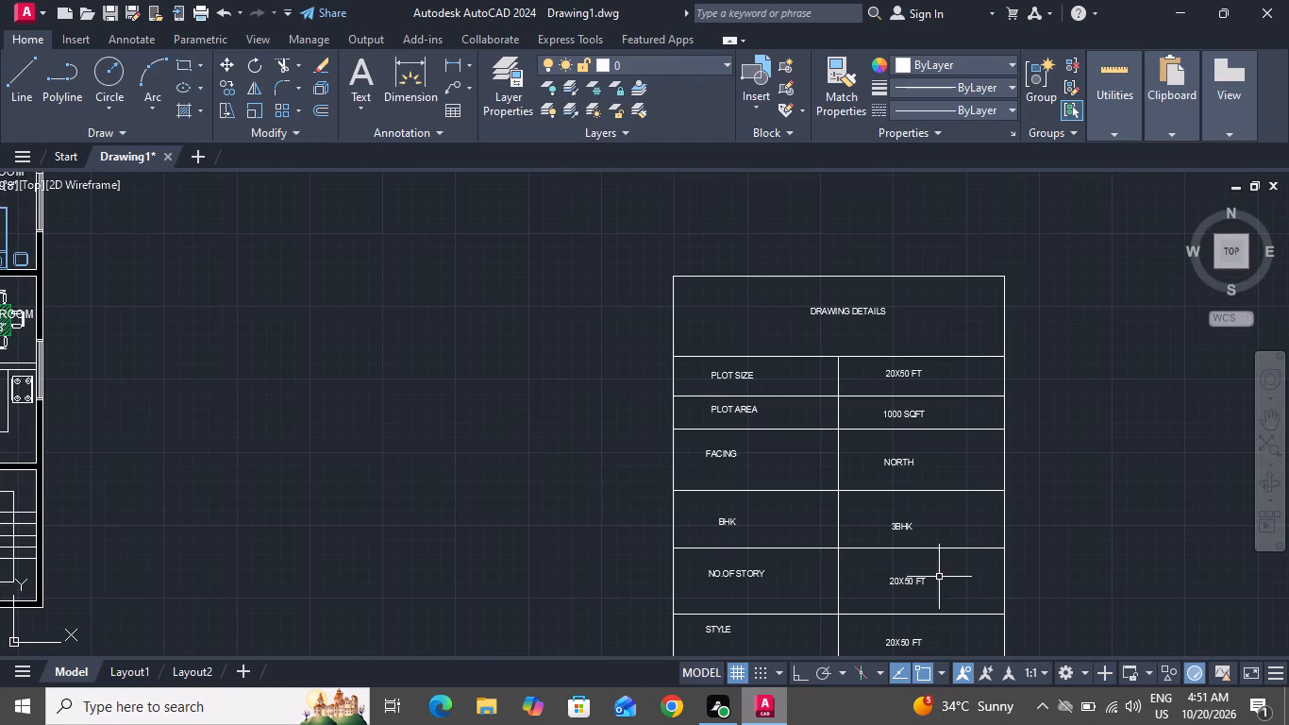
scroll(916, 592, "up", 3)
triple_click(929, 550)
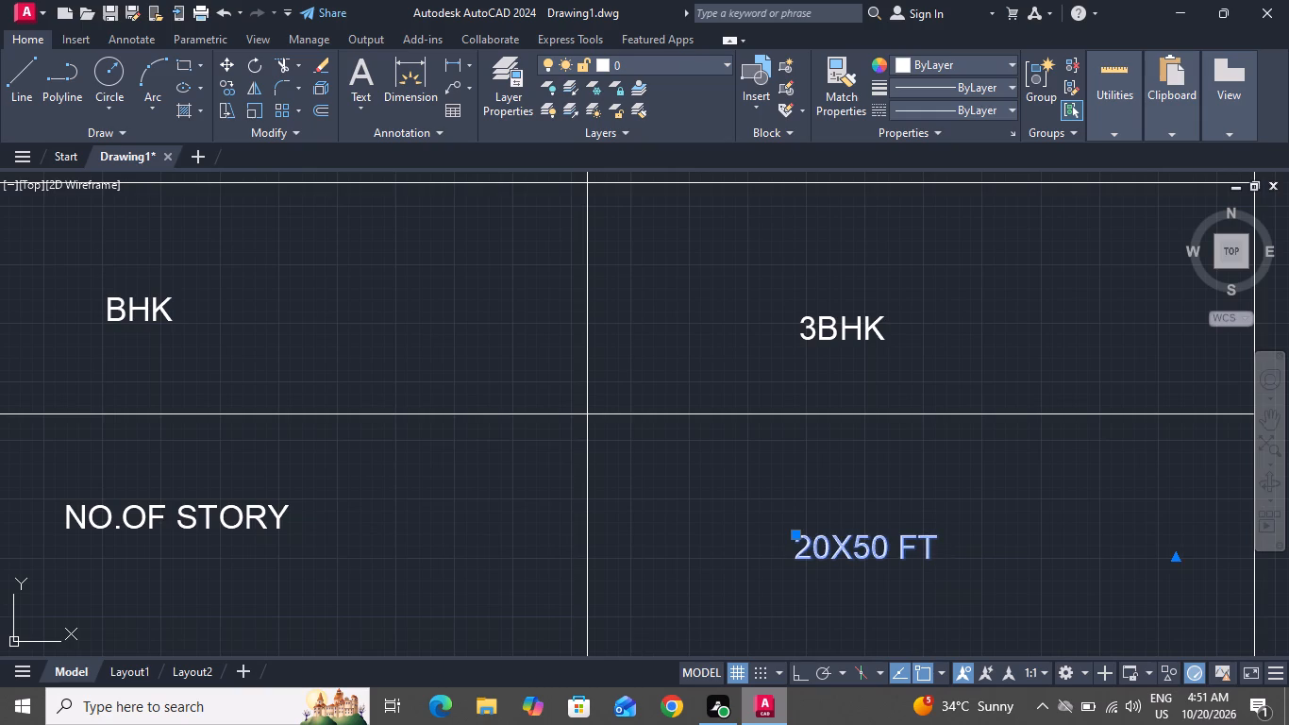
key("BackSpace")
key("BackSpace")
key("BackSpace")
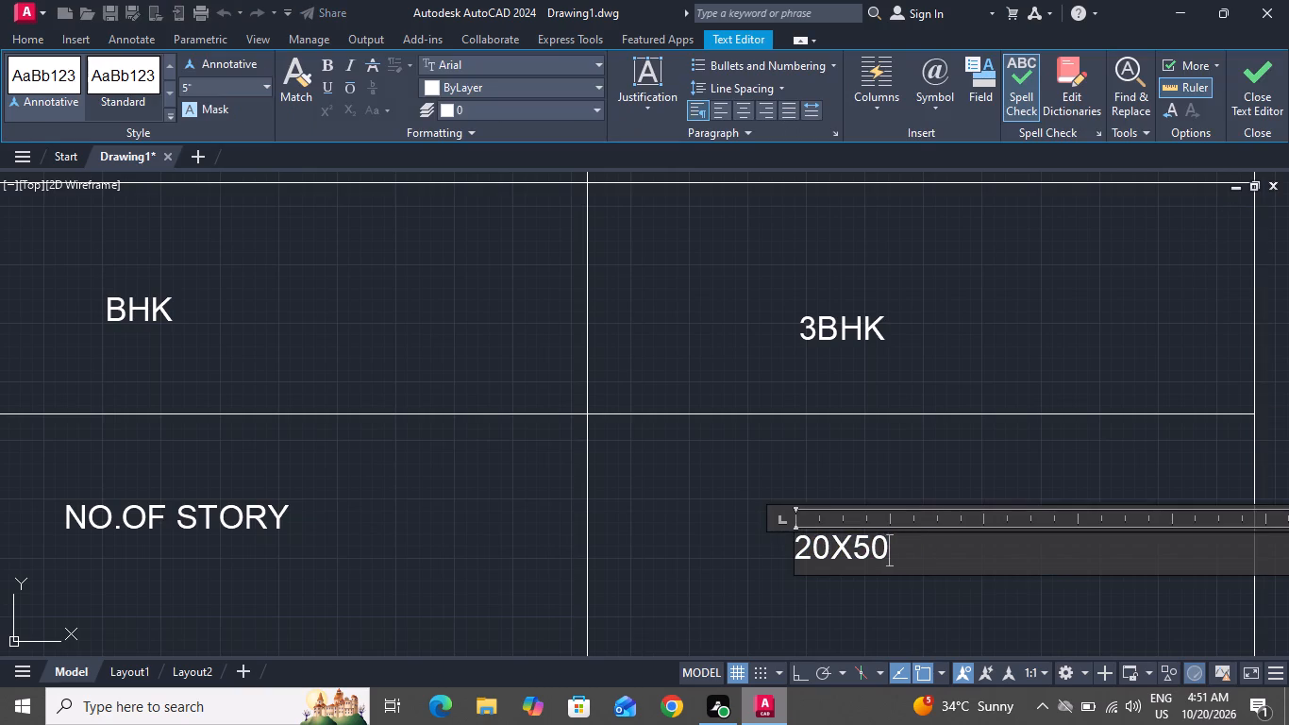
key("BackSpace")
key("BackSpace")
key("BackSpace")
key("BackSpace")
key("BackSpace")
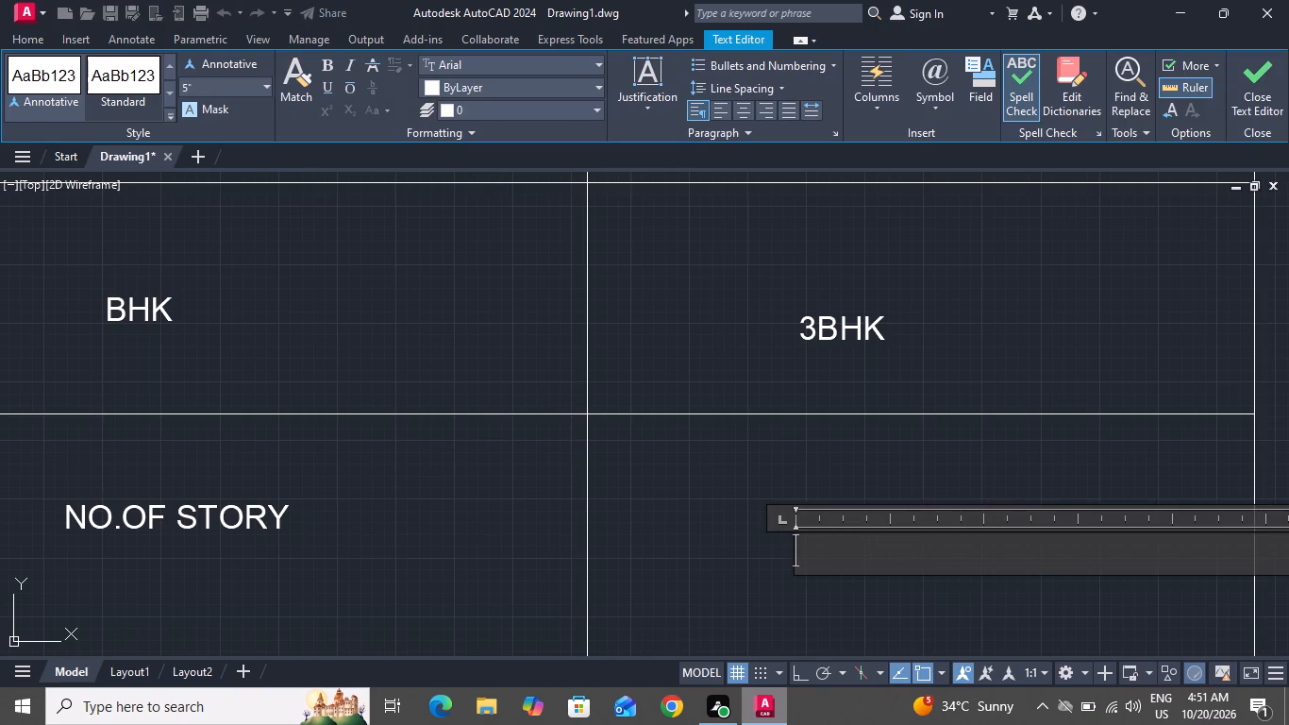
type("GR")
type("OUN")
key("d")
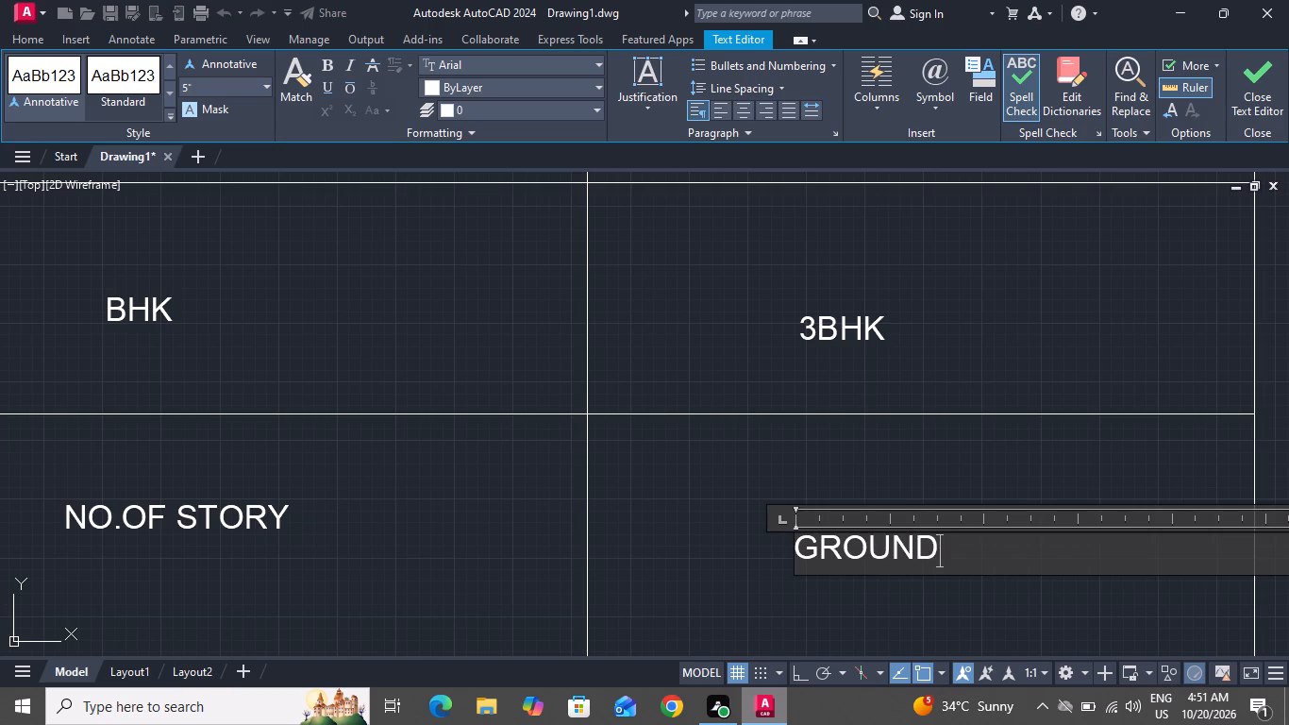
left_click(780, 464)
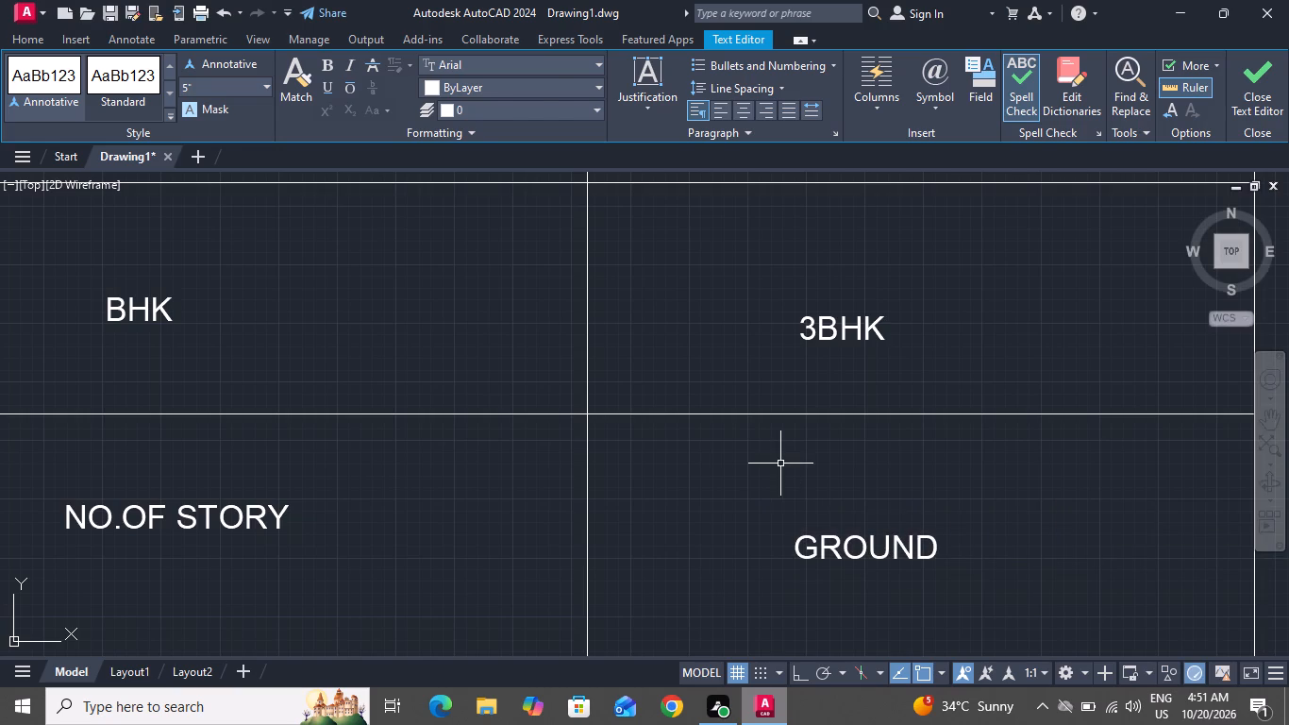
Replace the copied text in the STYLE row's second column with MODREN.
scroll(812, 460, "down", 3)
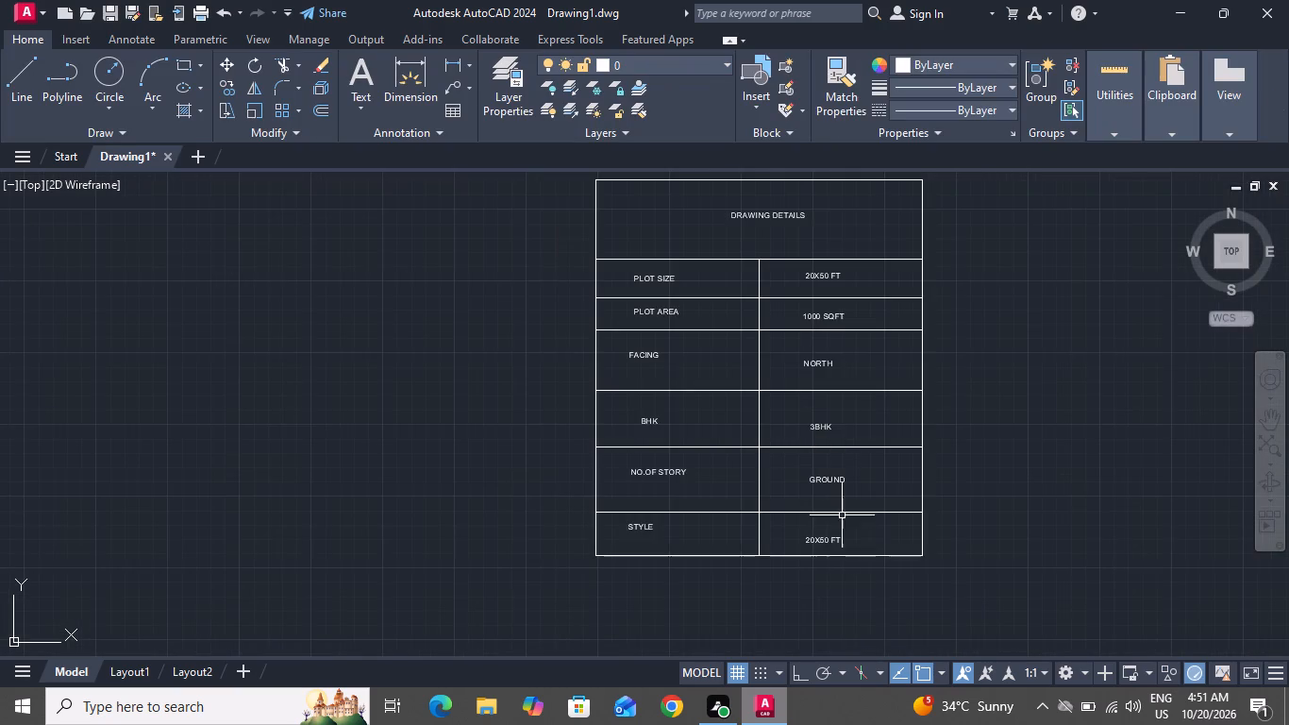
scroll(845, 551, "up", 5)
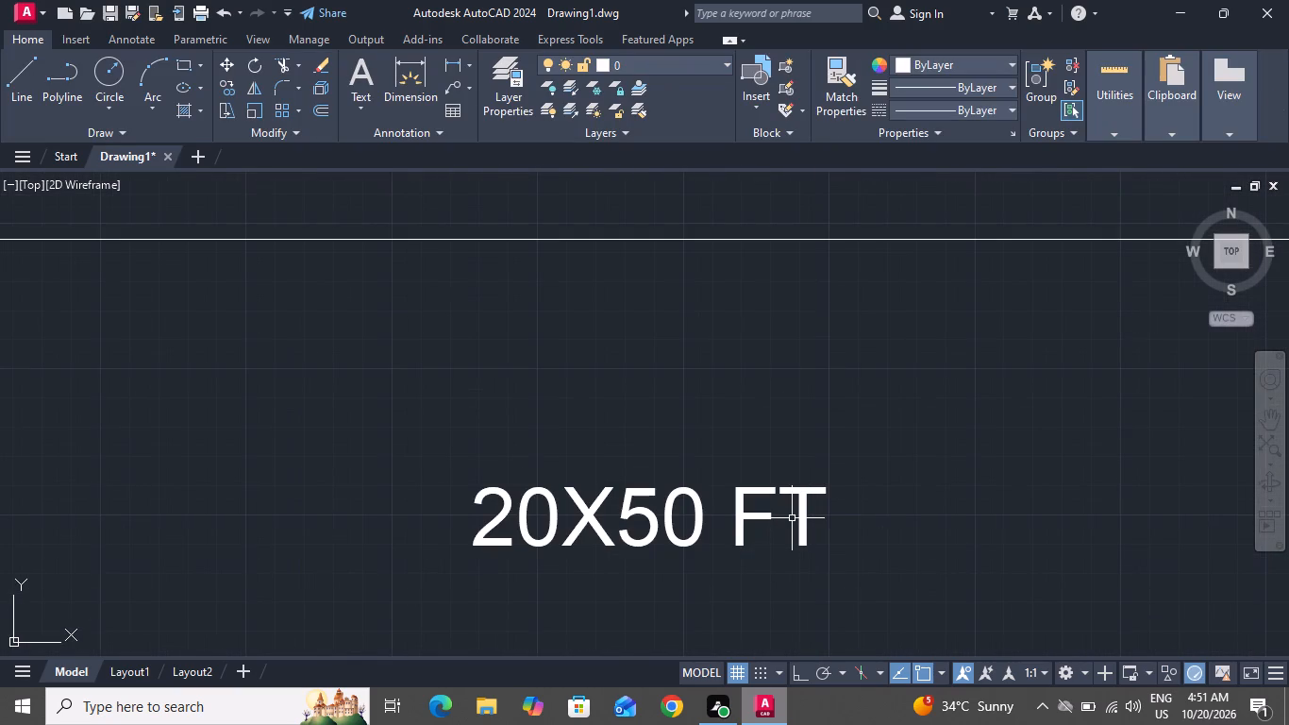
double_click(800, 514)
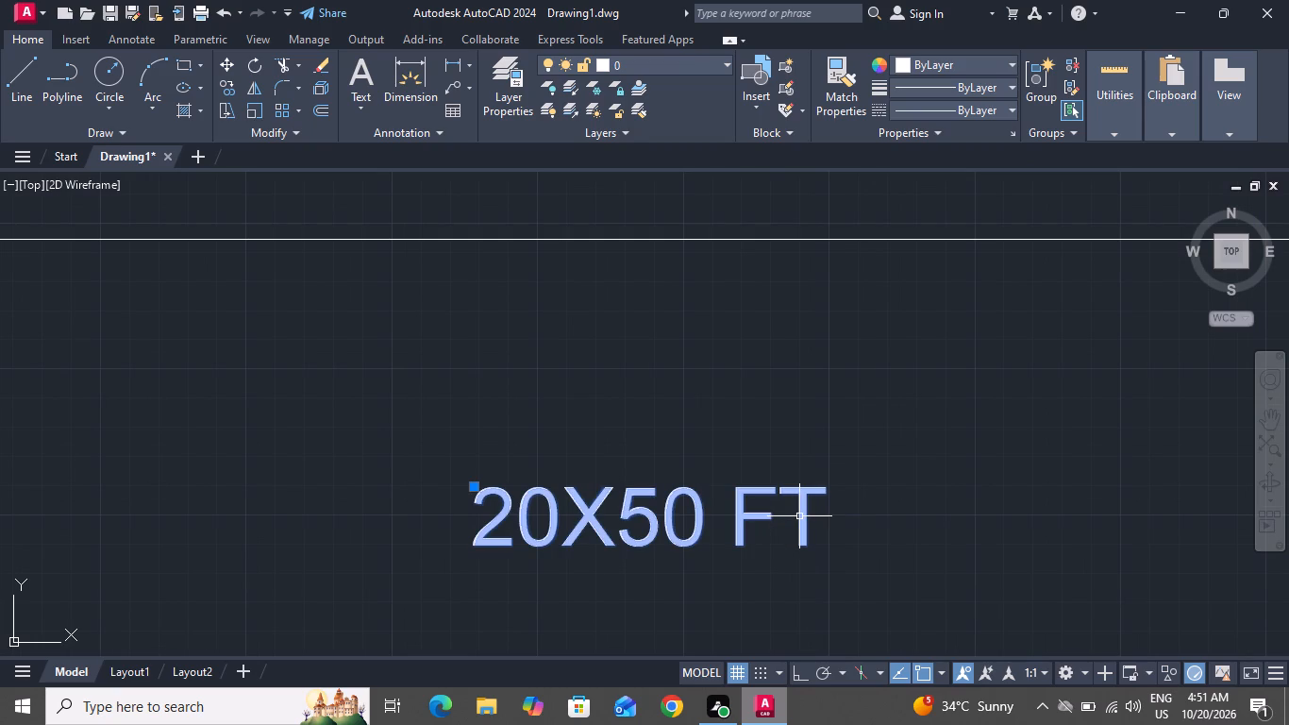
double_click(801, 516)
left_click(857, 517)
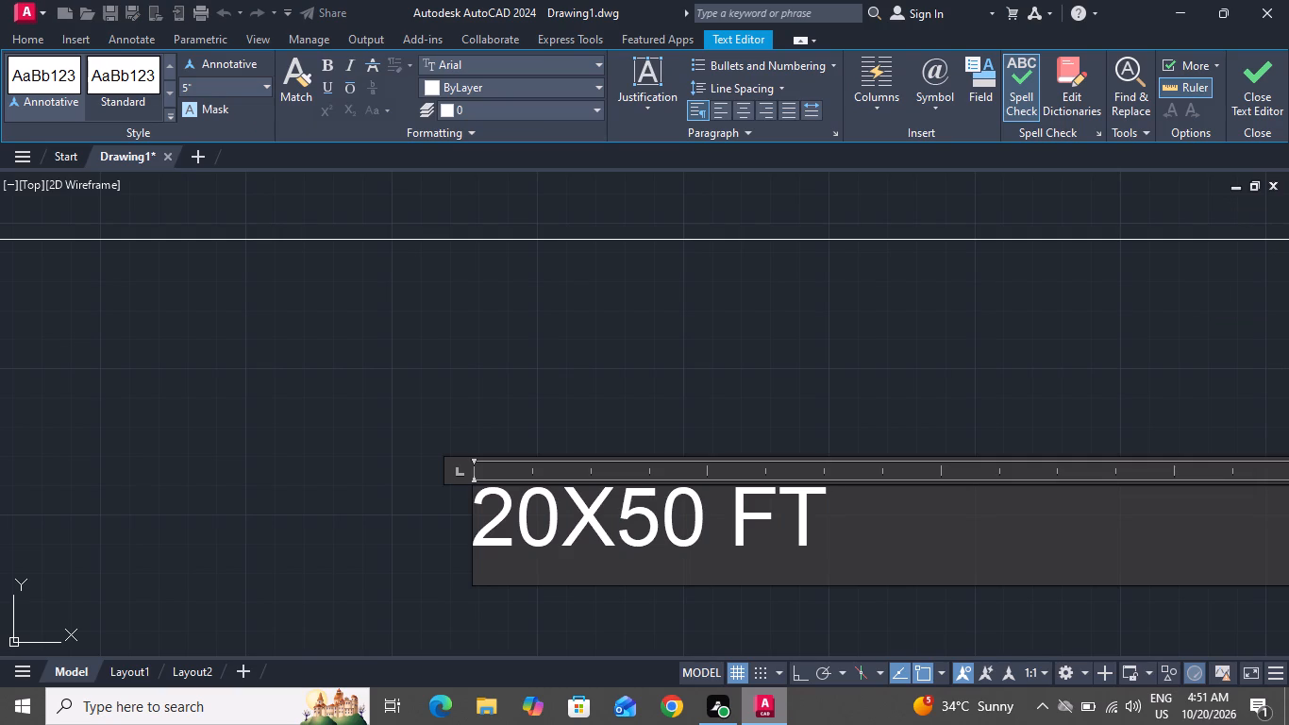
key("BackSpace")
key("BackSpace")
key("BackSpace")
key("BackSpace")
key("BackSpace")
key("BackSpace")
key("BackSpace")
key("BackSpace")
key("BackSpace")
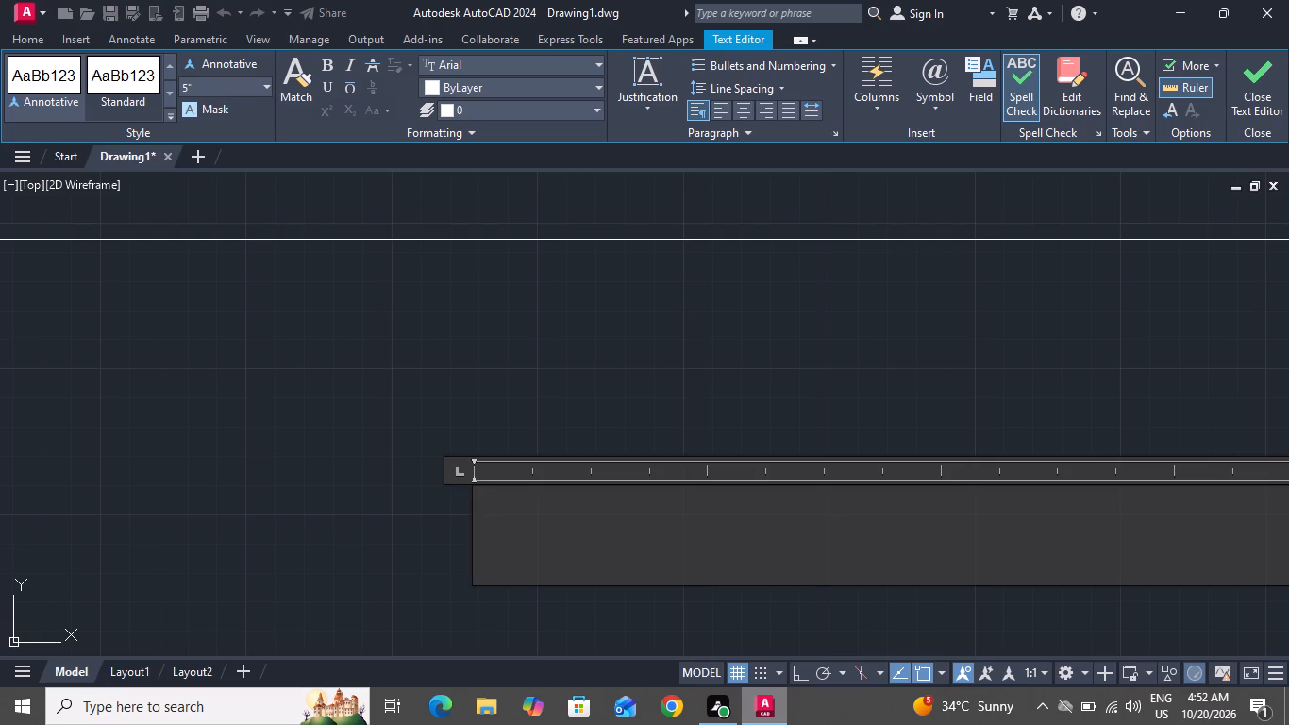
type("MO")
type("DRE")
key("n")
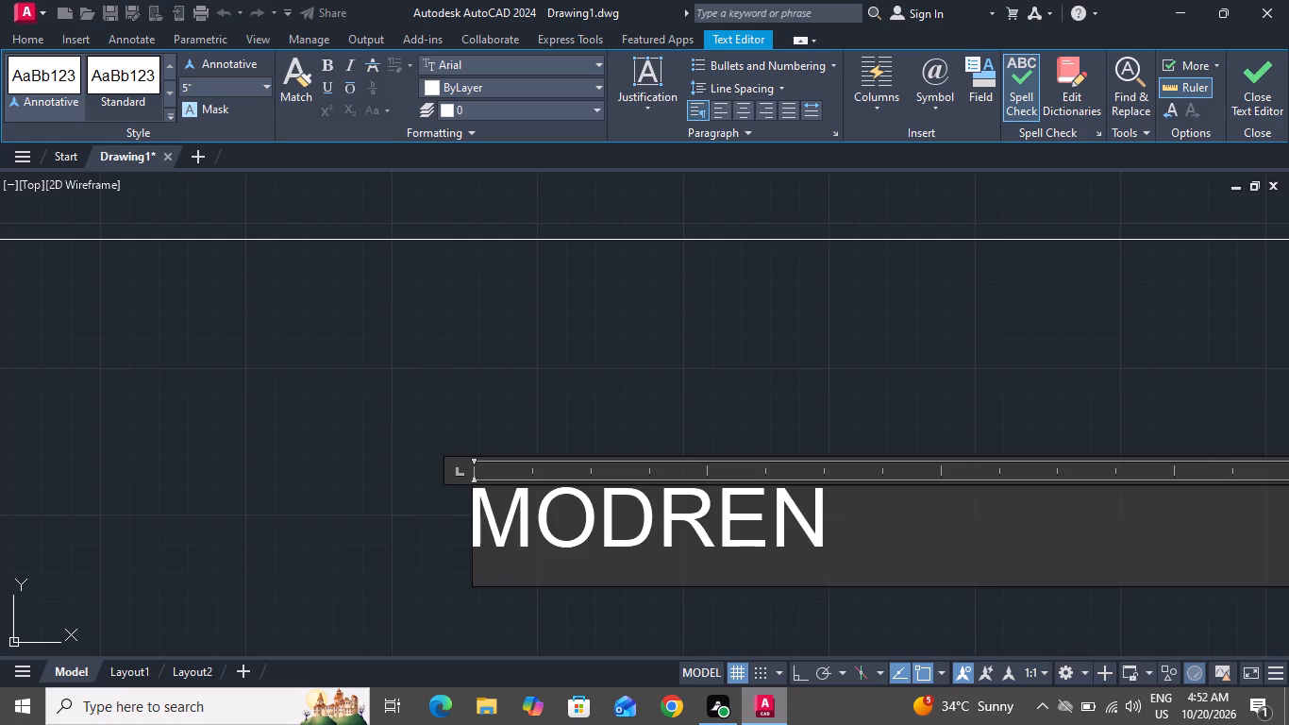
left_click(495, 405)
Move the entire drawing details table by its top edge's midpoint to just right of the floor plan, leaving a small gap.
scroll(587, 426, "down", 3)
scroll(743, 534, "down", 3)
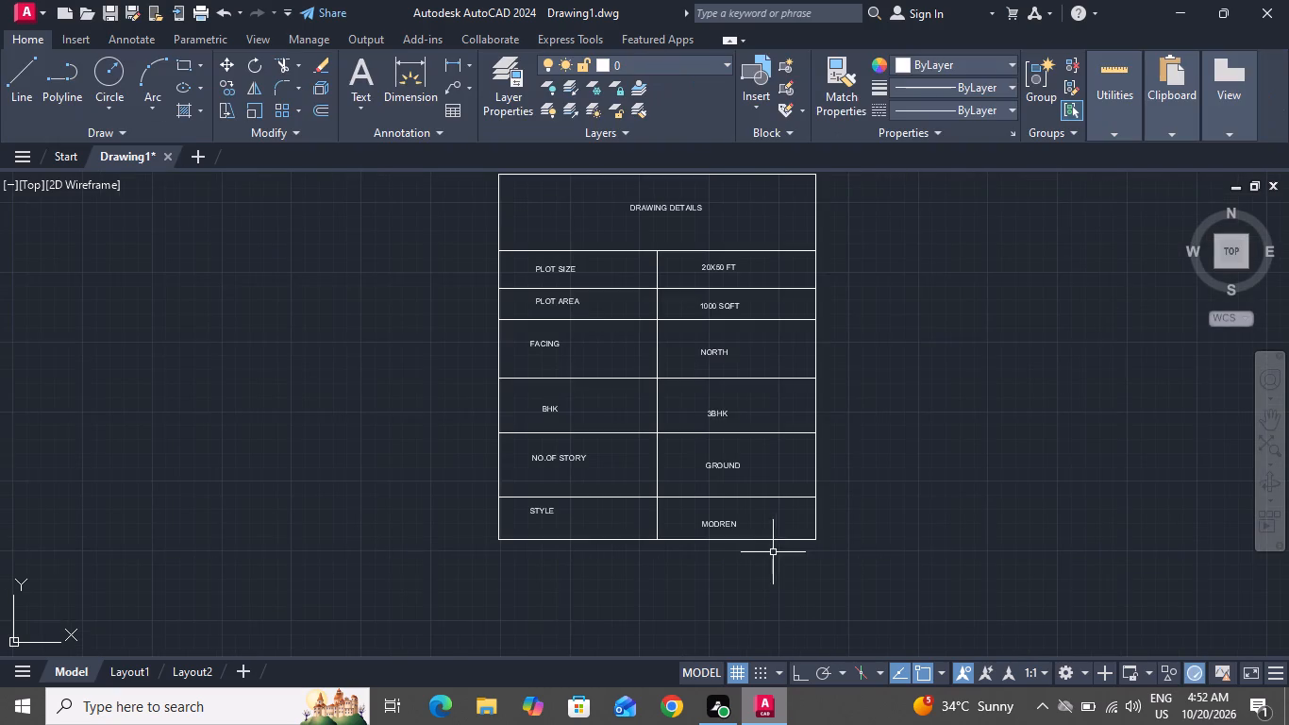
scroll(795, 565, "down", 1)
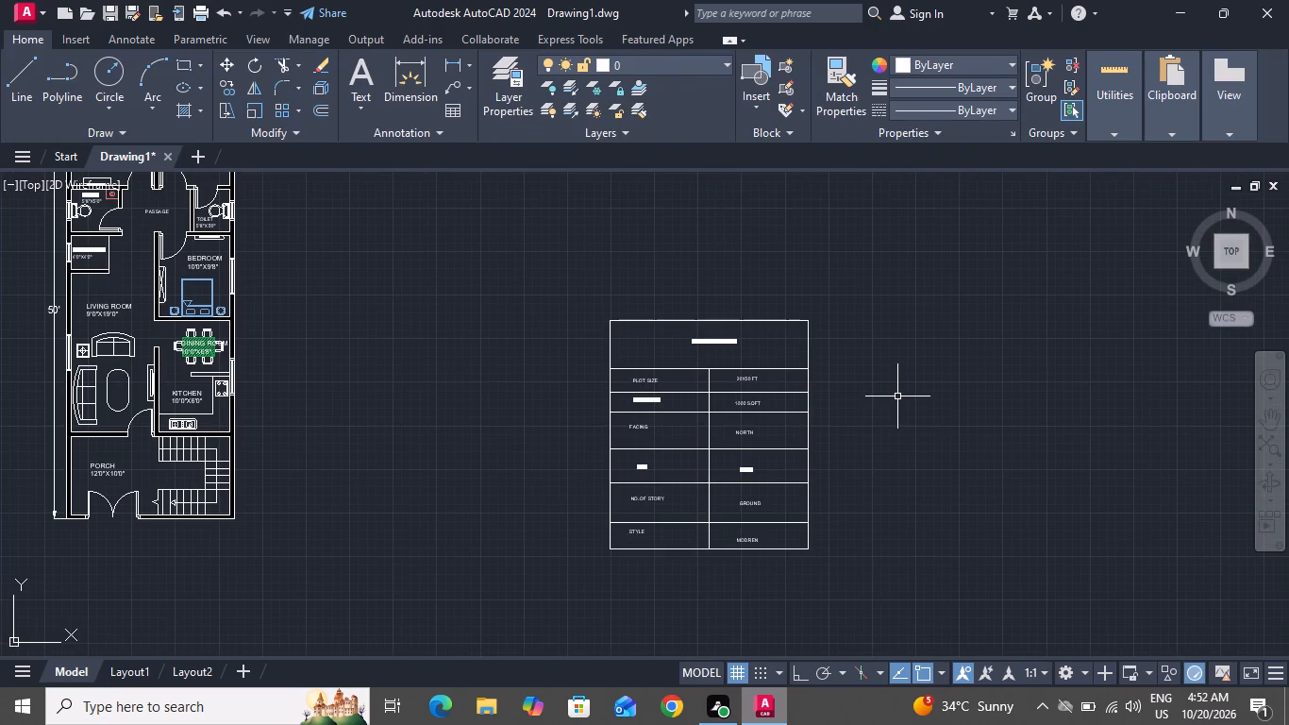
left_click(910, 293)
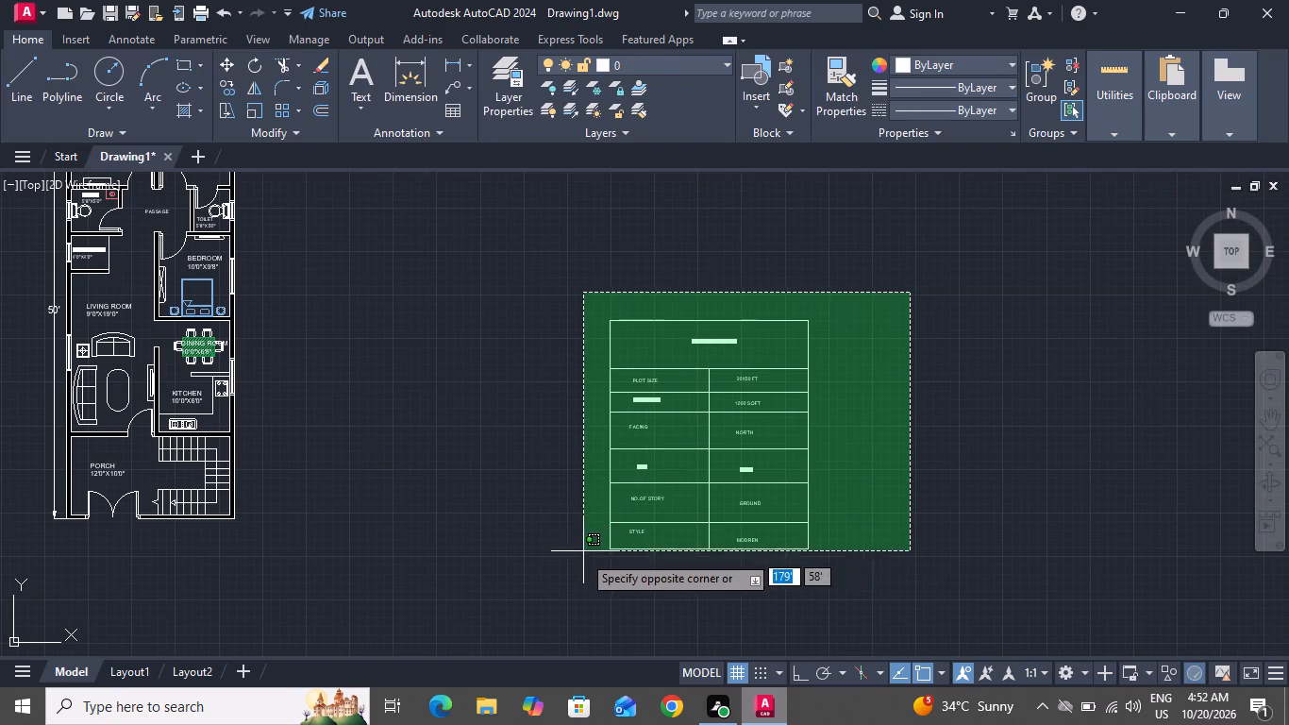
left_click(572, 573)
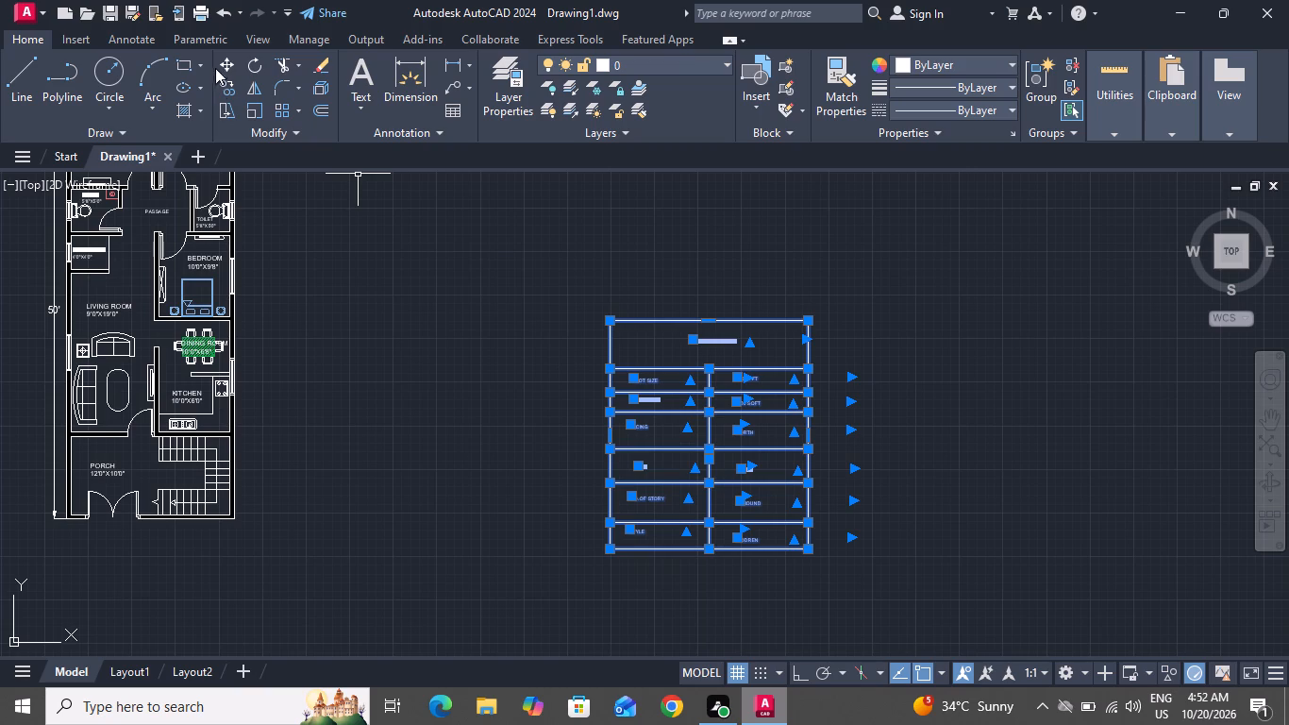
left_click(217, 67)
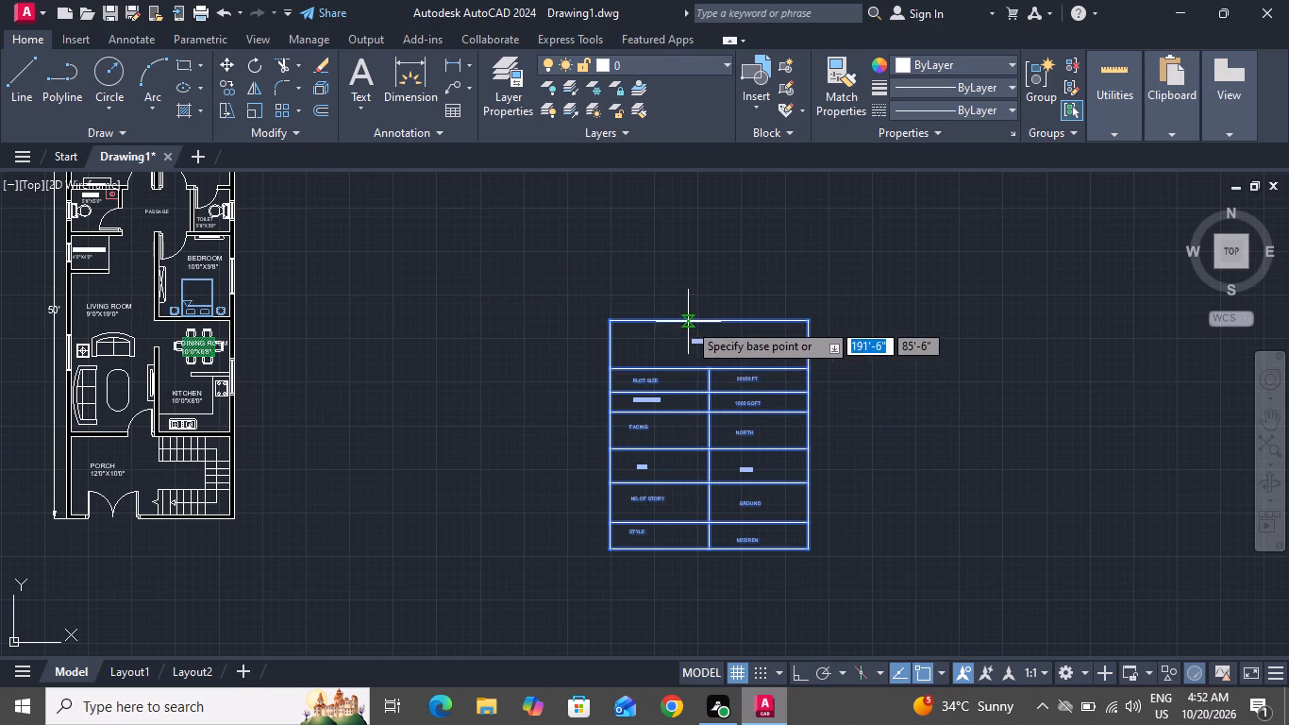
left_click(715, 323)
left_click(380, 211)
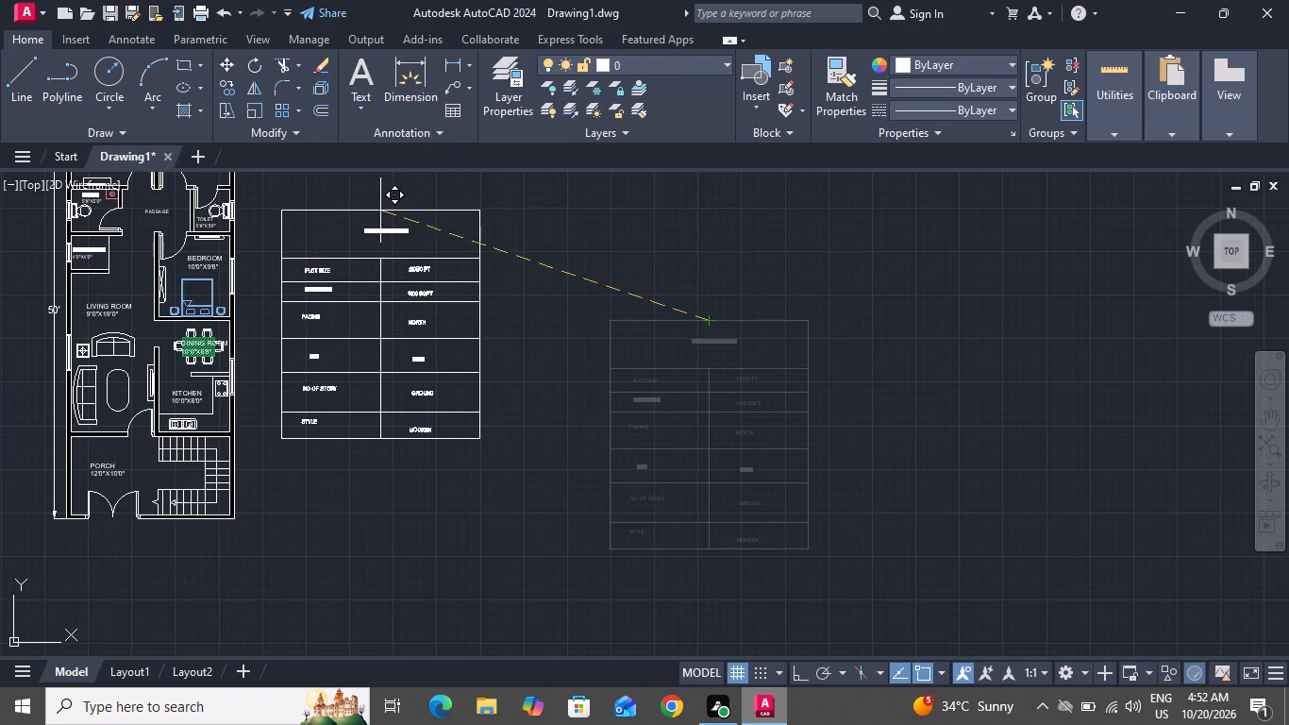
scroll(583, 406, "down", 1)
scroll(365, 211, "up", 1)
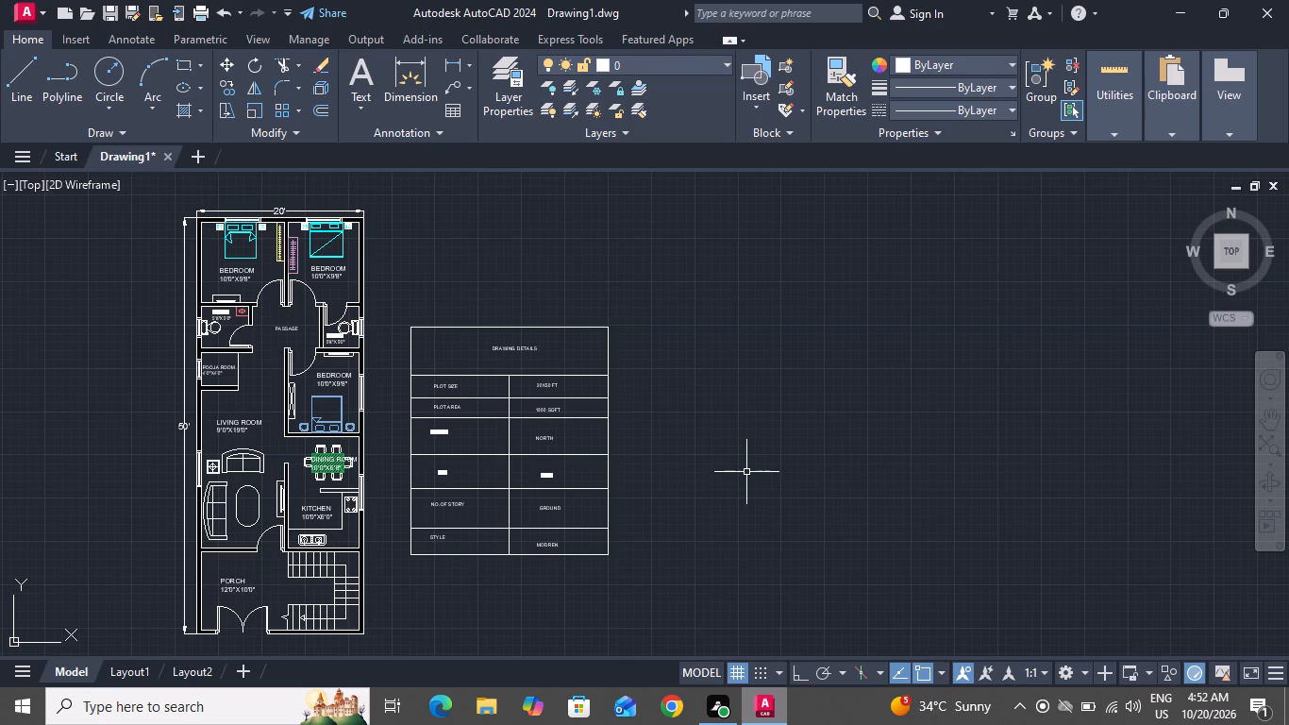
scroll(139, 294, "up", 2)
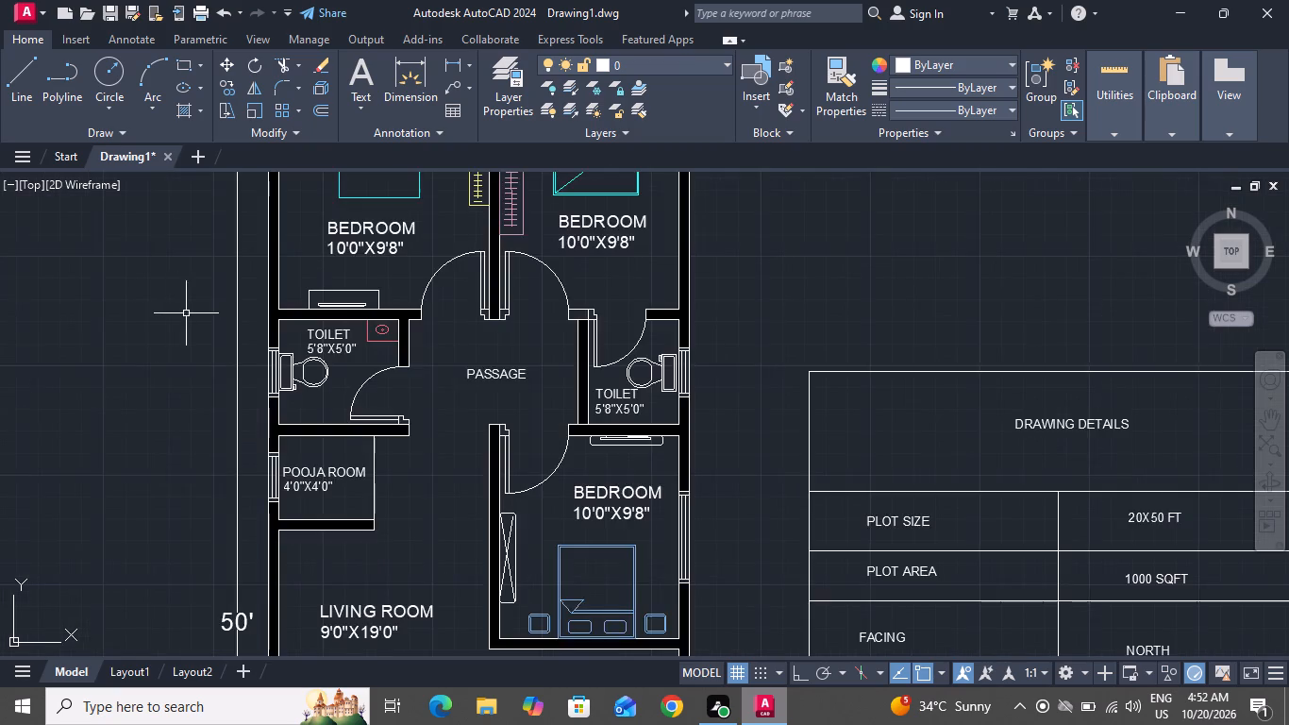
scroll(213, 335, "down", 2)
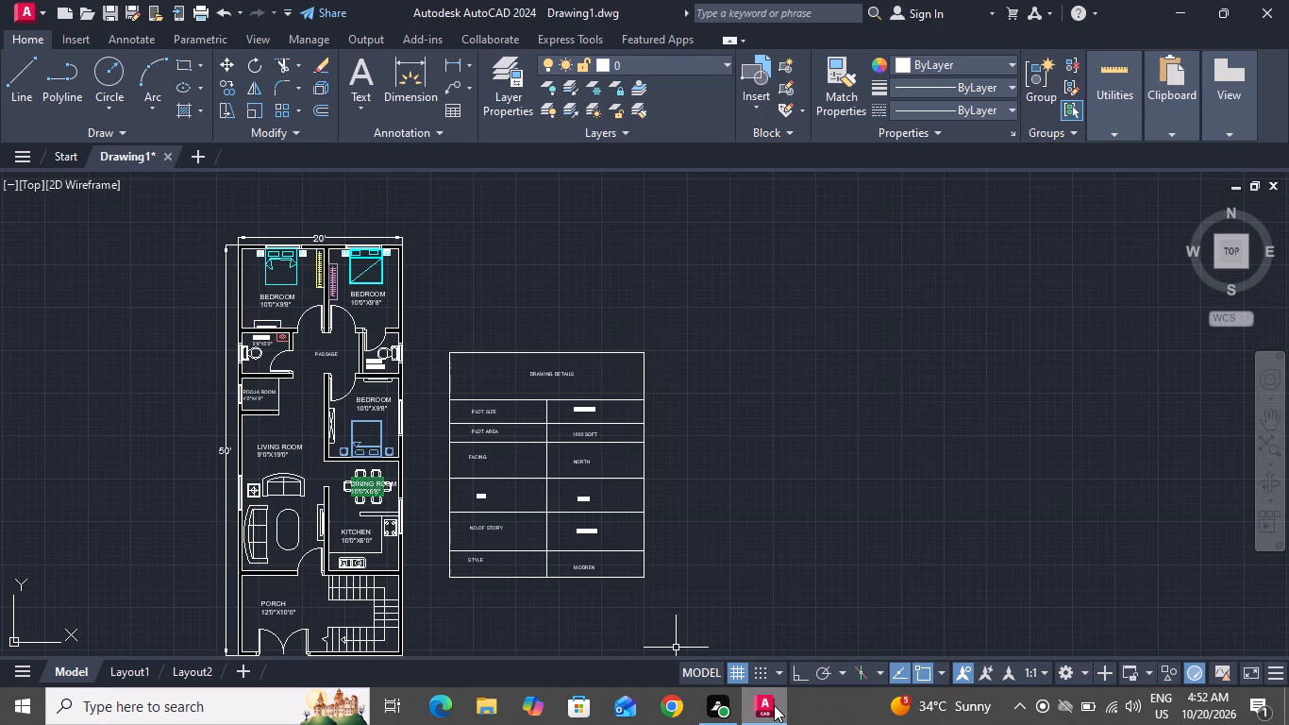
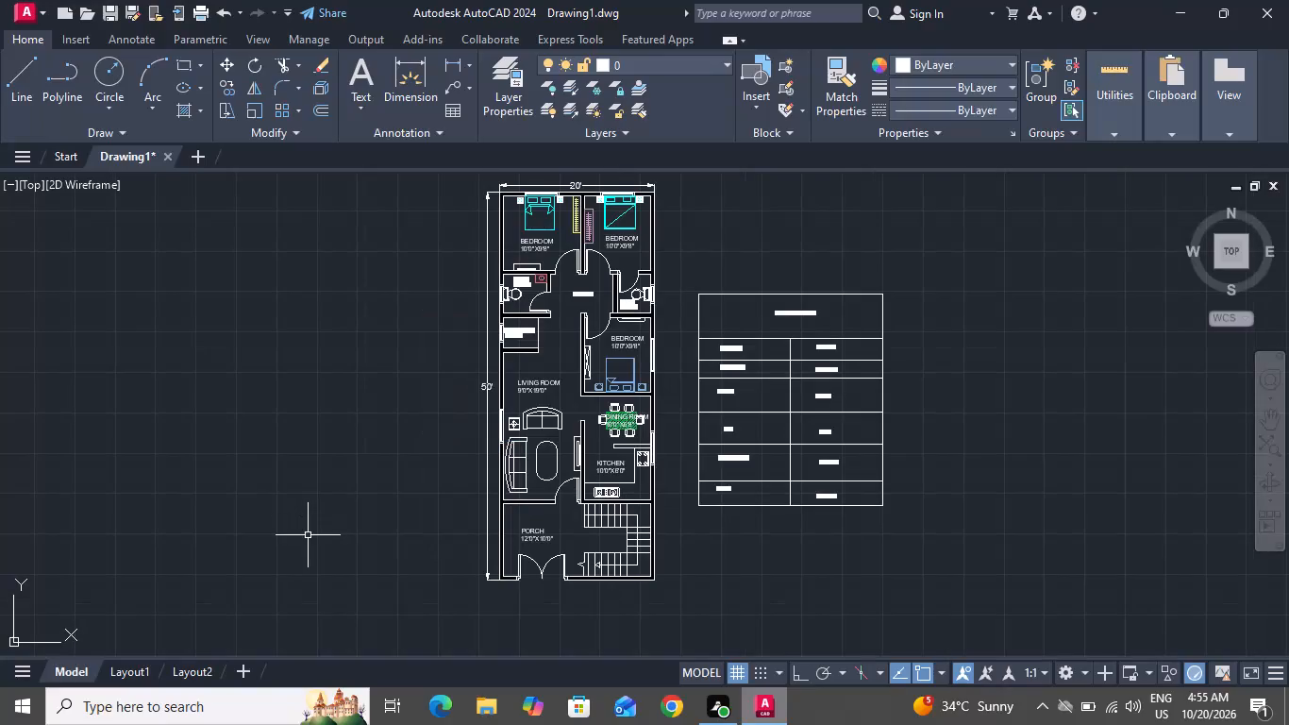
Save the drawing as DRWAING 18 in the ANU folder inside C:\New folder, in AutoCAD 2018 Drawing format.
key("ctrl+s")
double_click(391, 307)
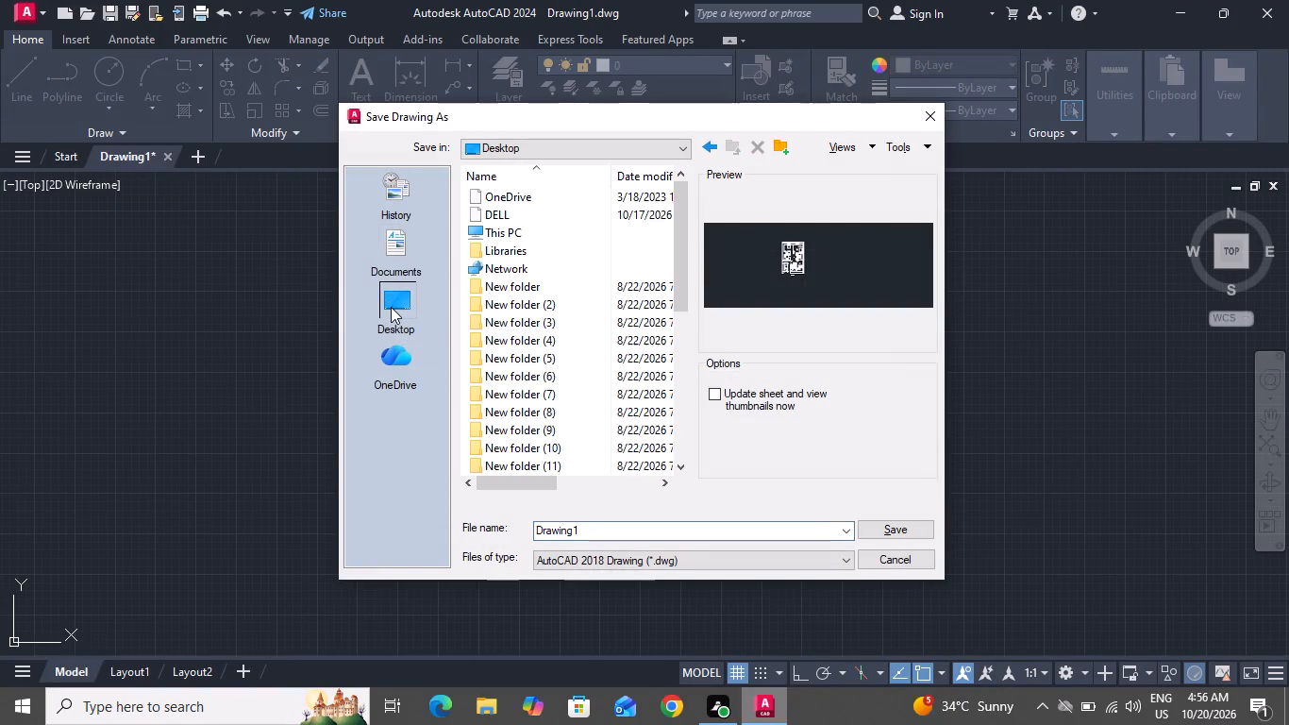
double_click(518, 237)
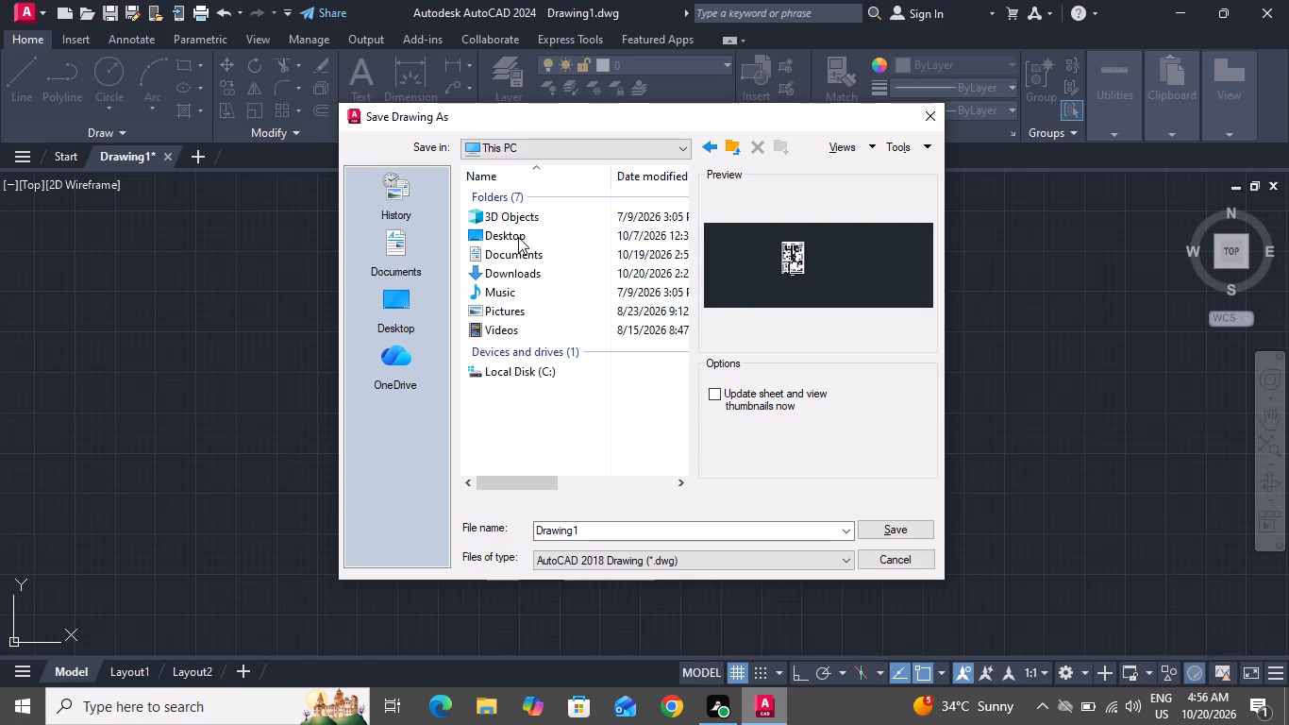
double_click(517, 375)
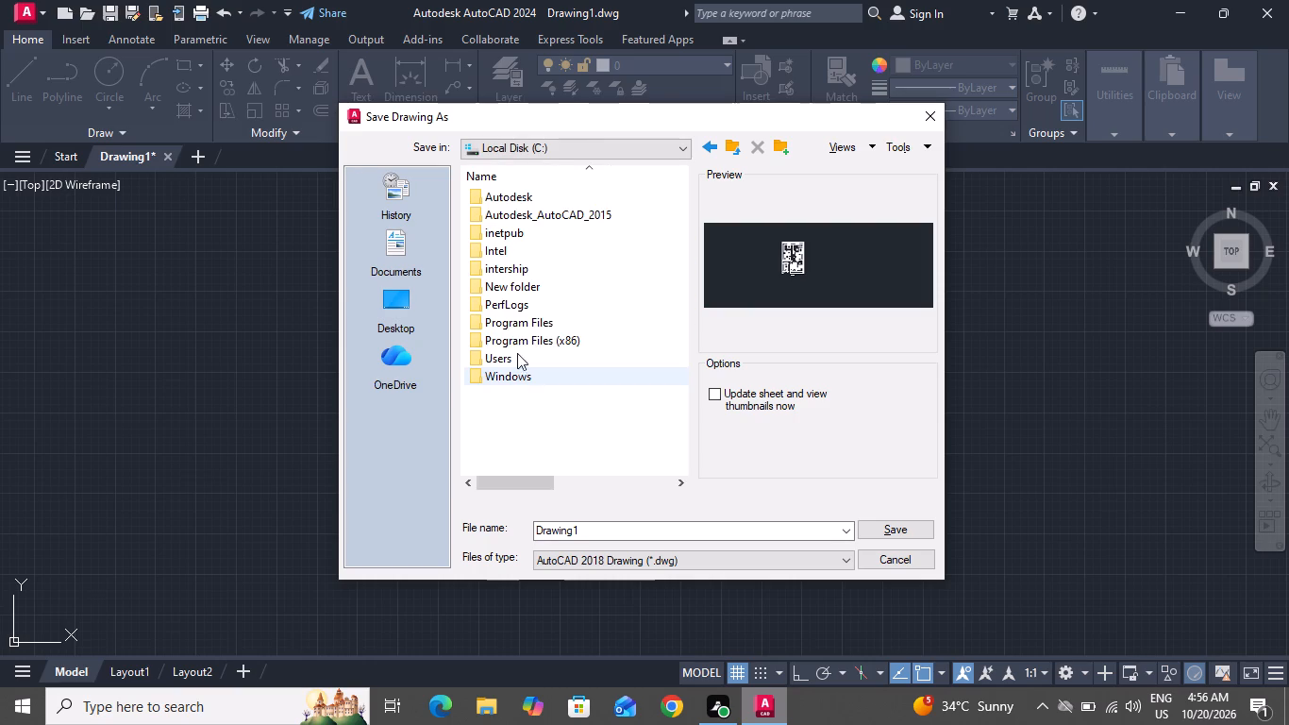
double_click(533, 279)
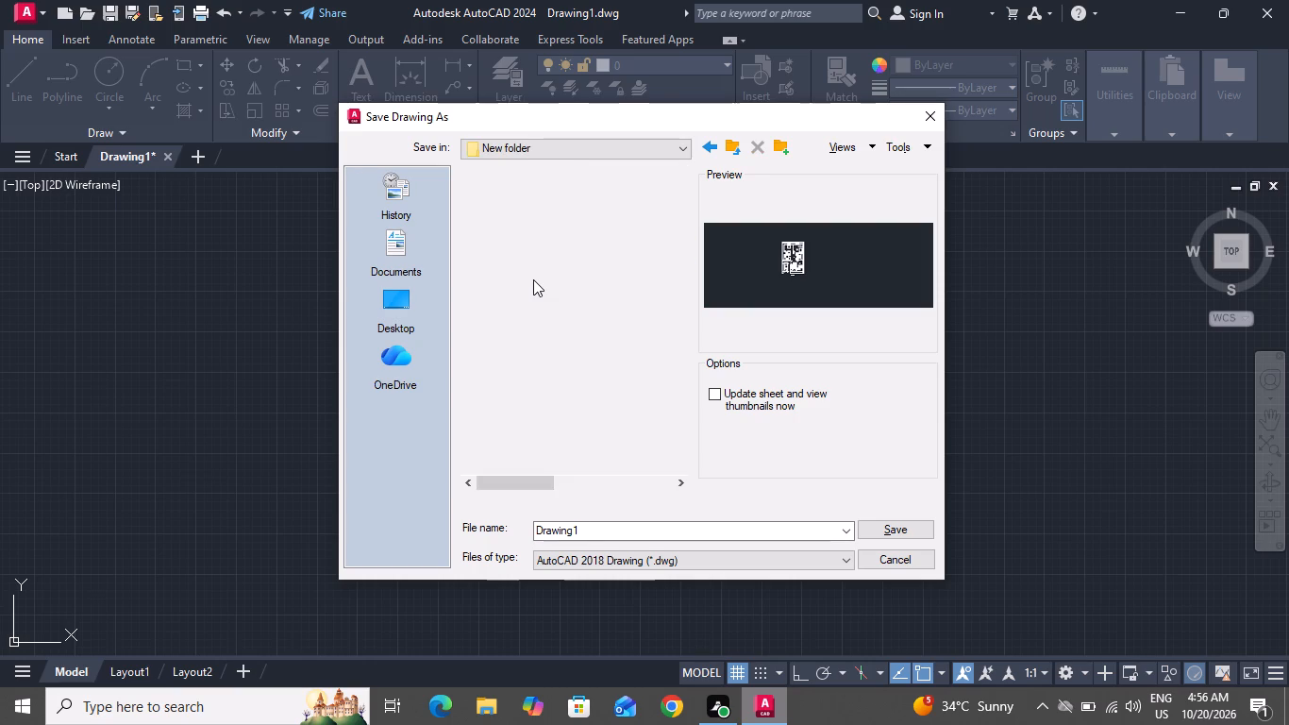
double_click(532, 202)
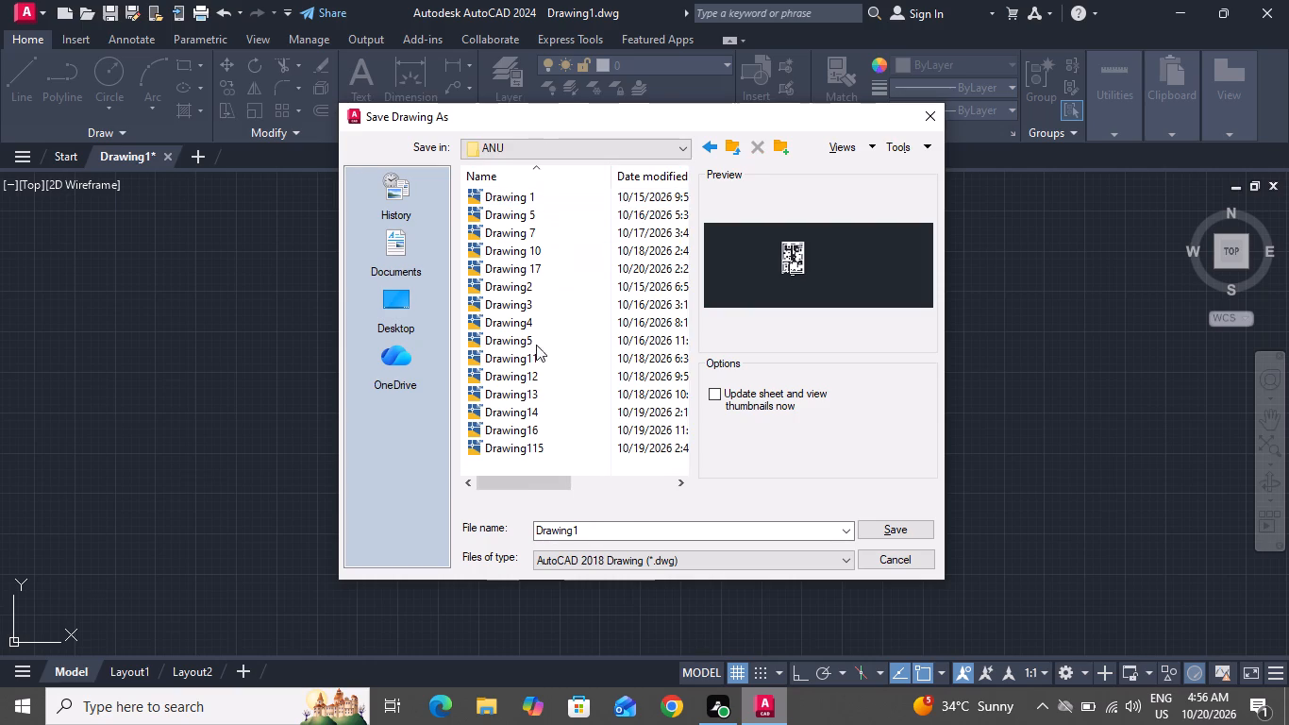
scroll(546, 495, "up", 1)
scroll(547, 503, "down", 3)
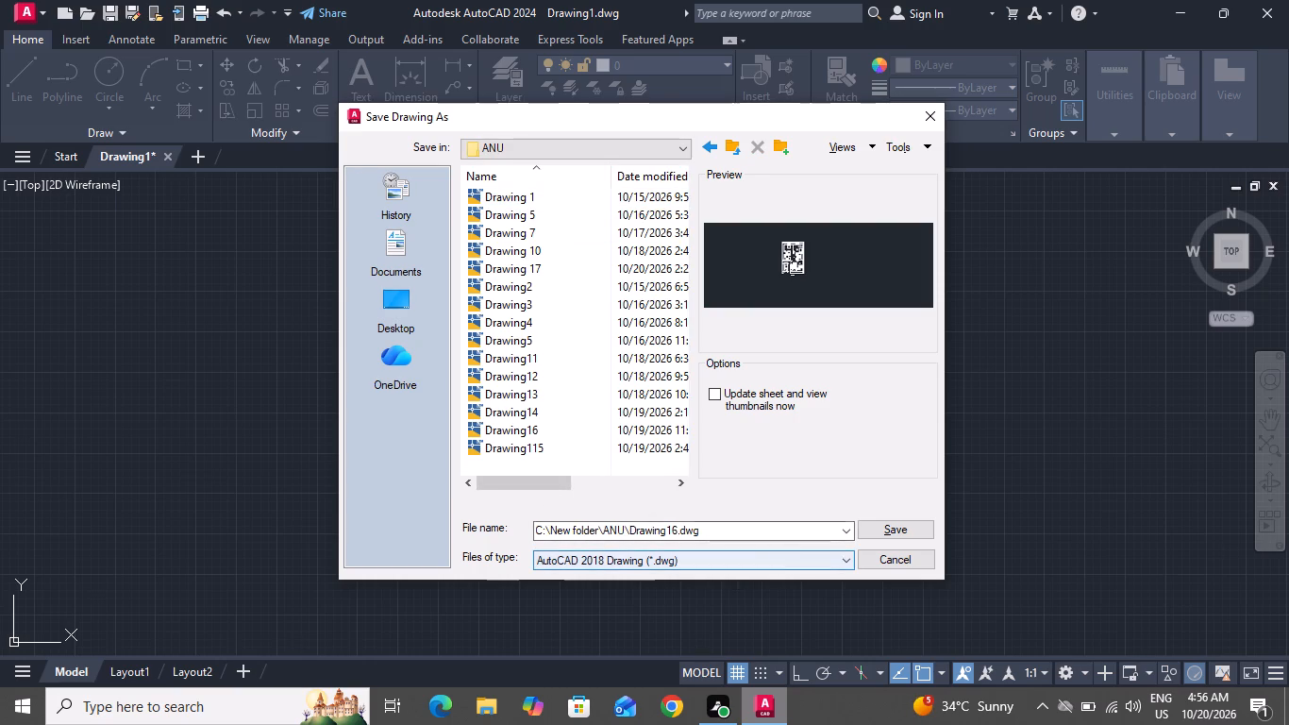
left_click(787, 533)
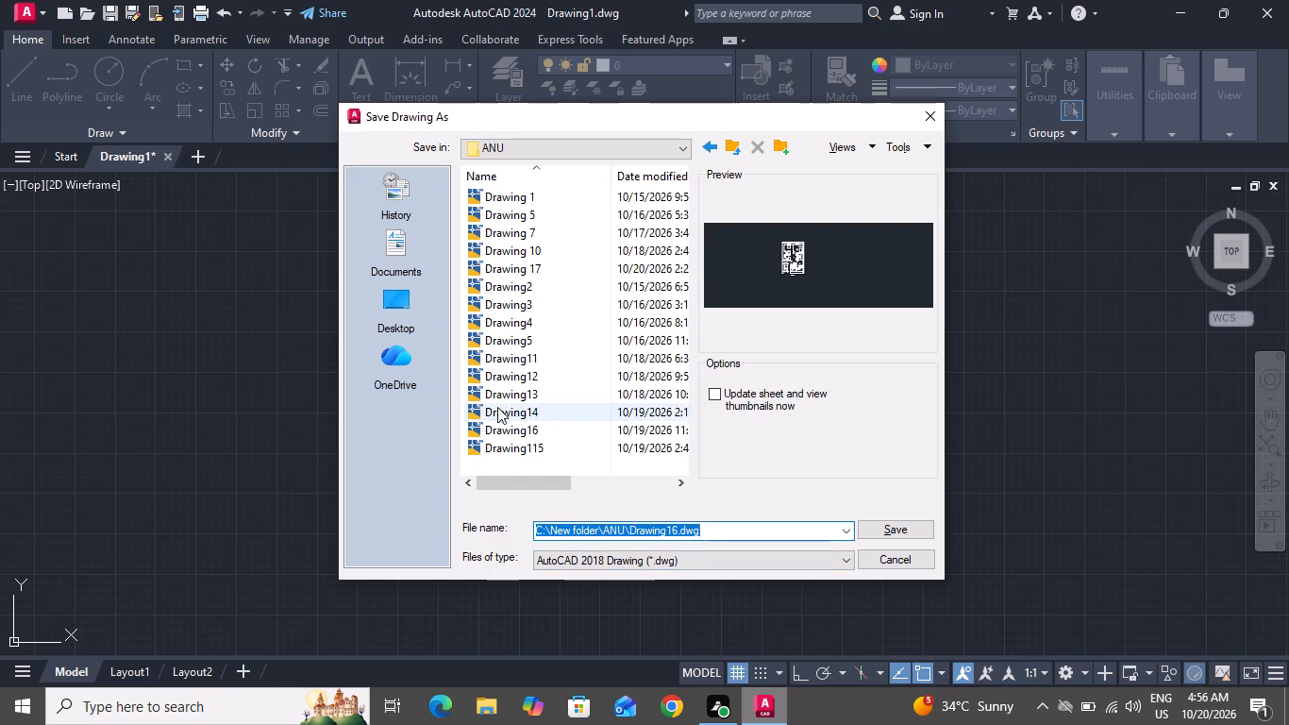
scroll(675, 471, "down", 3)
scroll(675, 488, "up", 1)
double_click(397, 303)
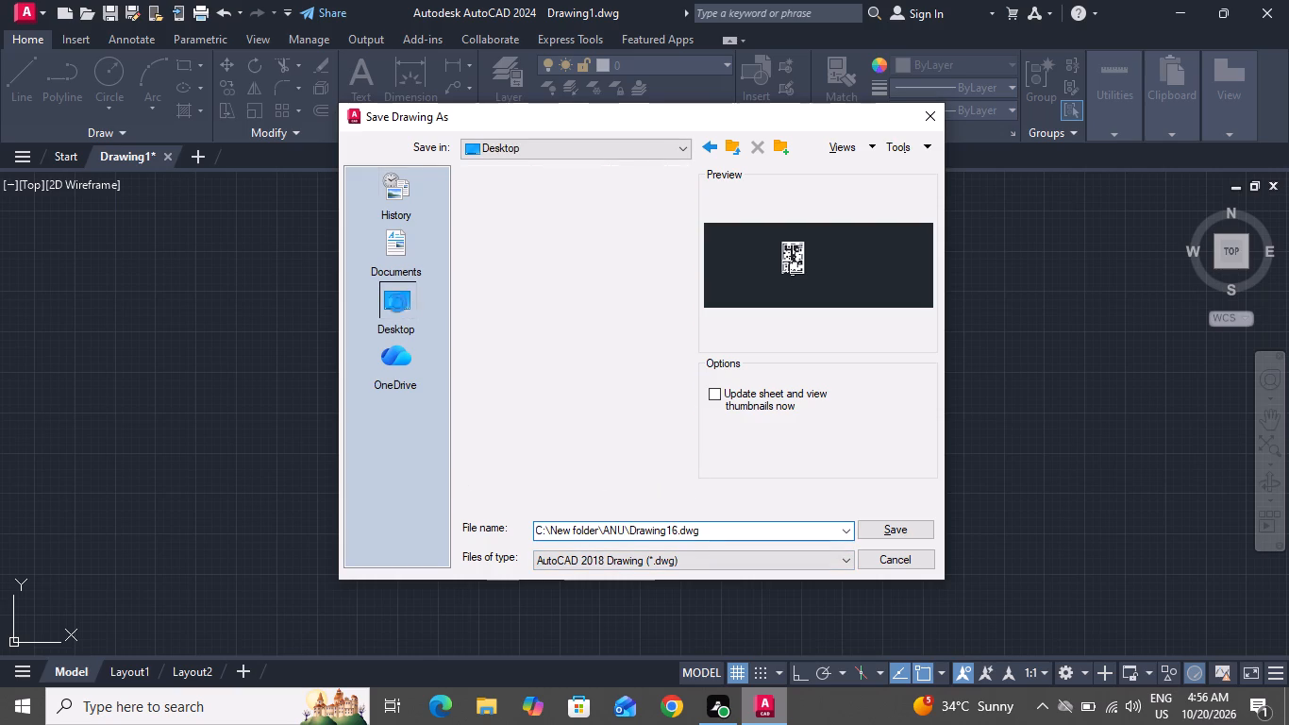
double_click(517, 235)
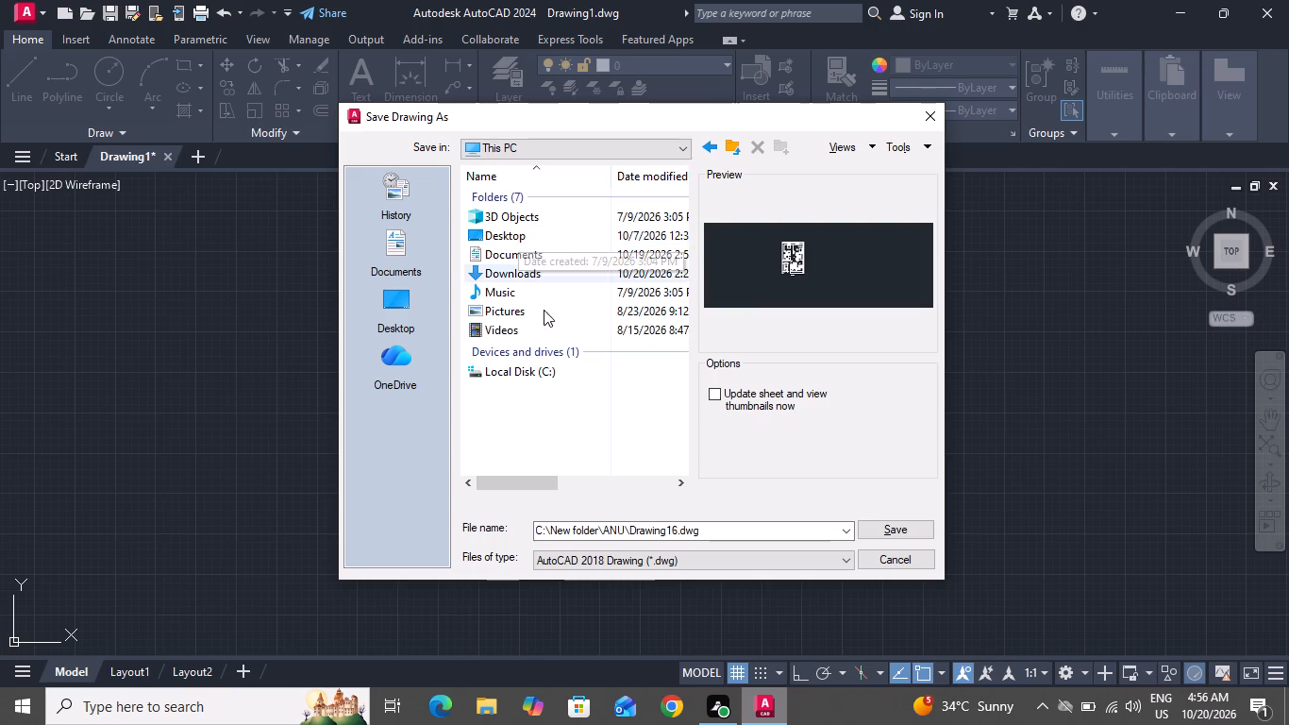
double_click(533, 373)
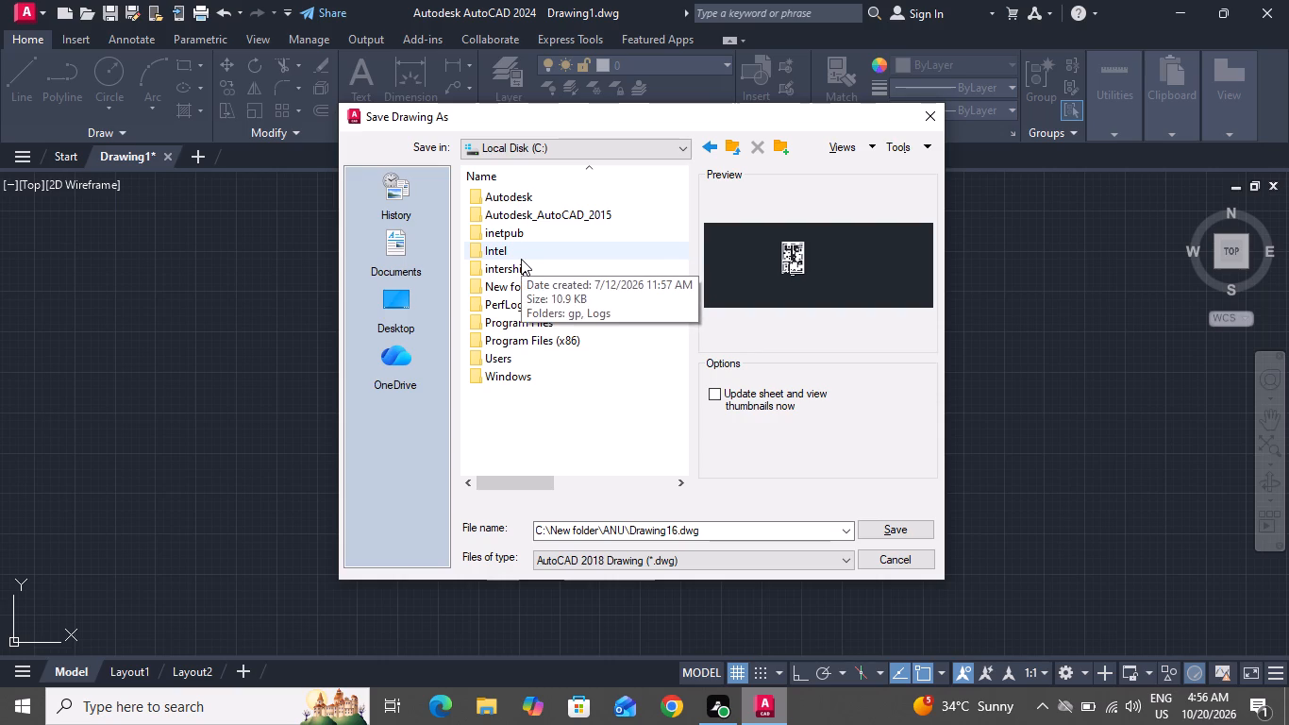
double_click(522, 286)
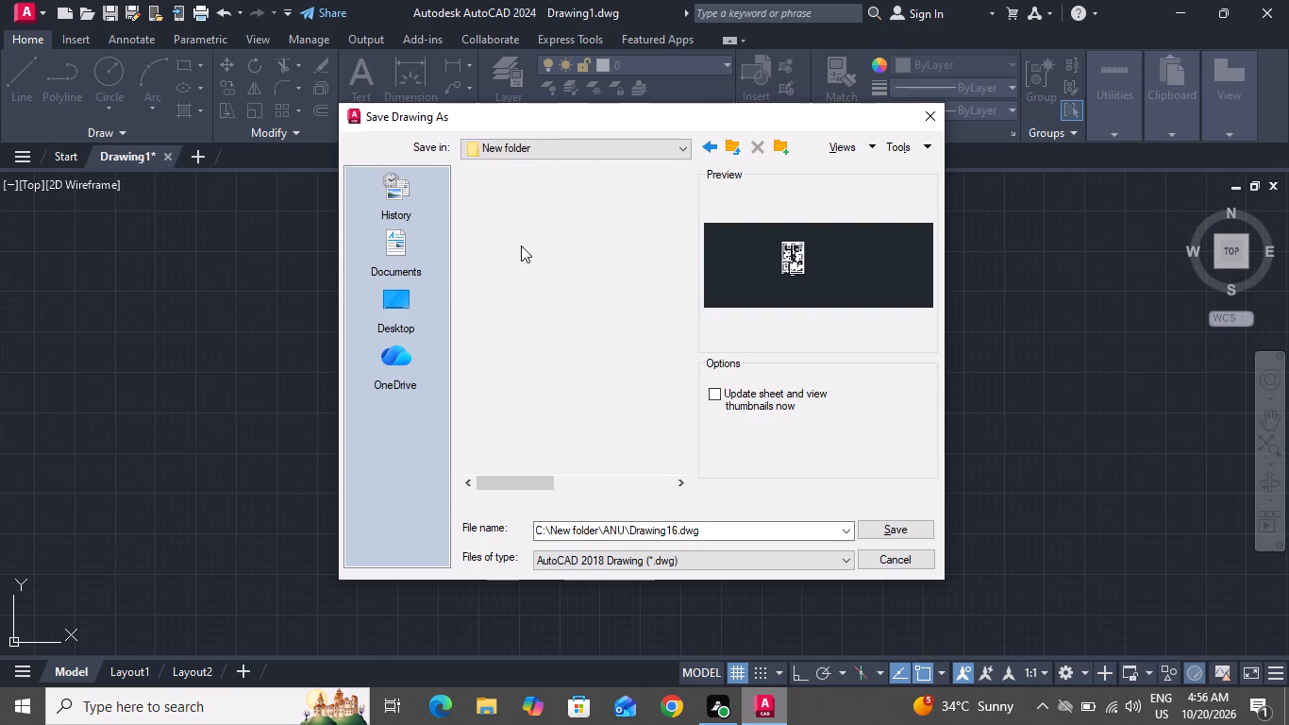
double_click(518, 204)
scroll(619, 452, "down", 3)
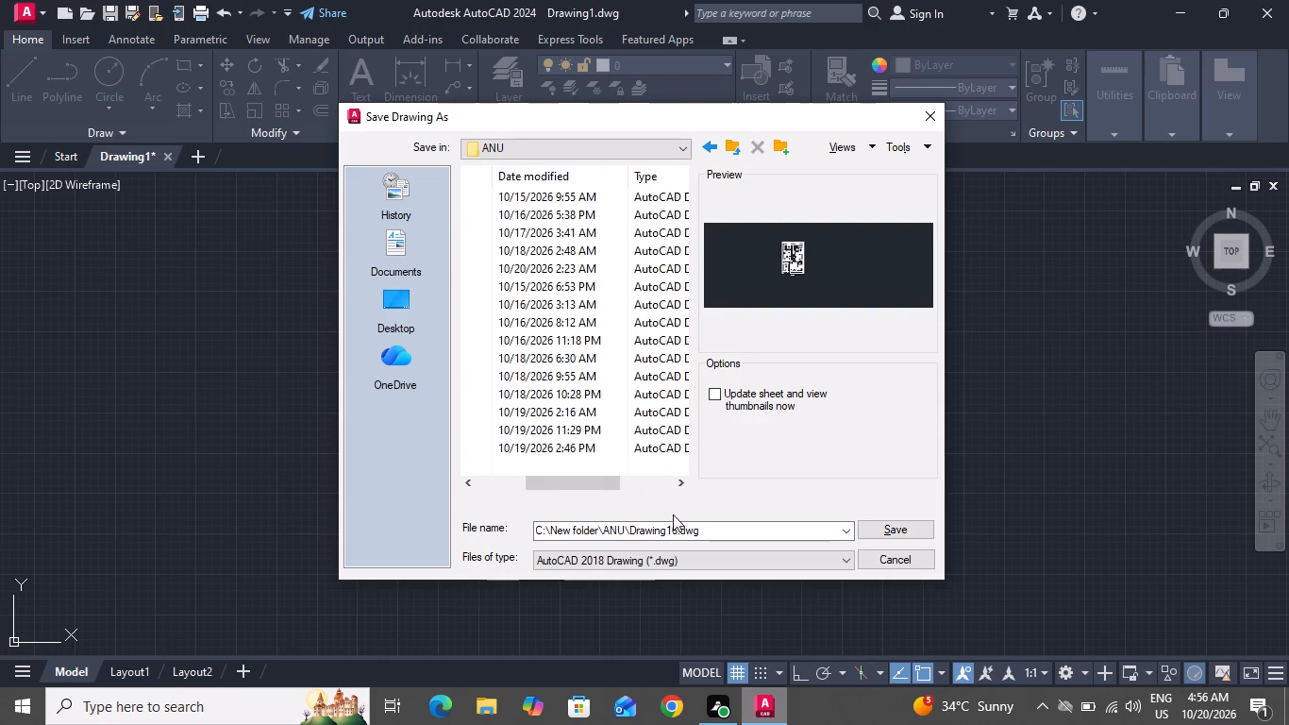
left_click(712, 532)
key("BackSpace")
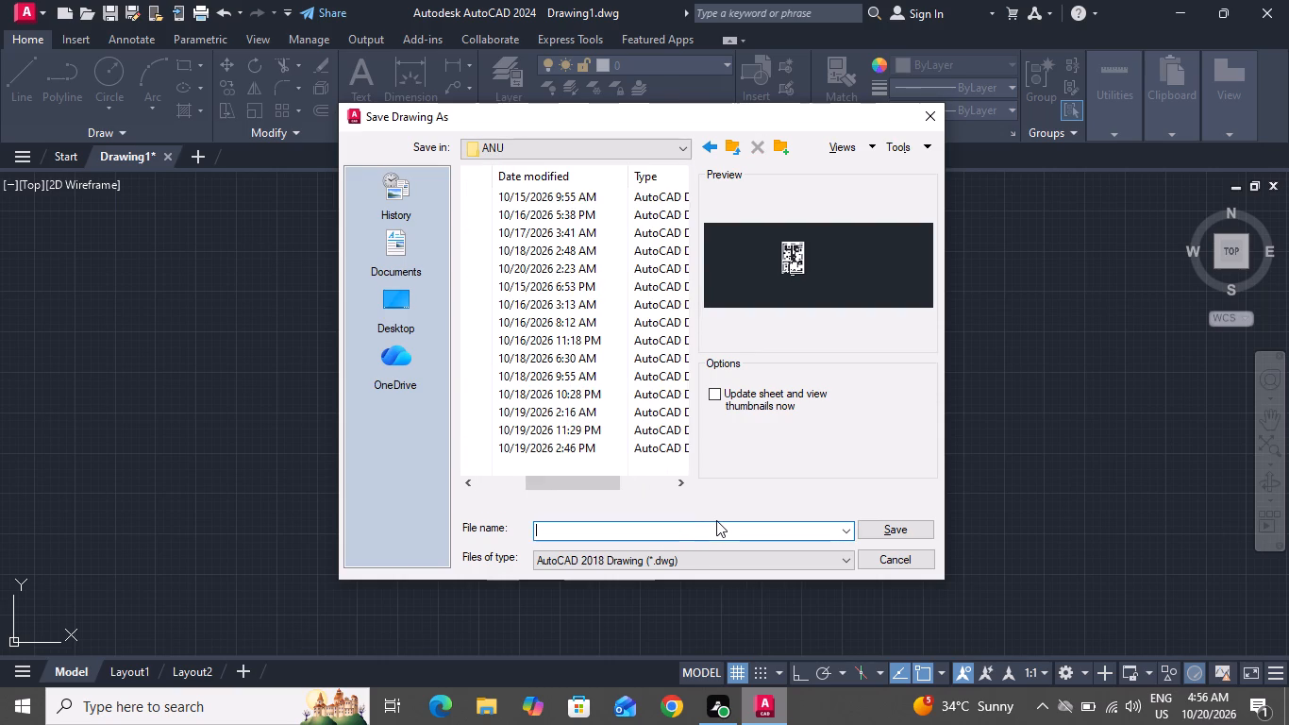
key("d")
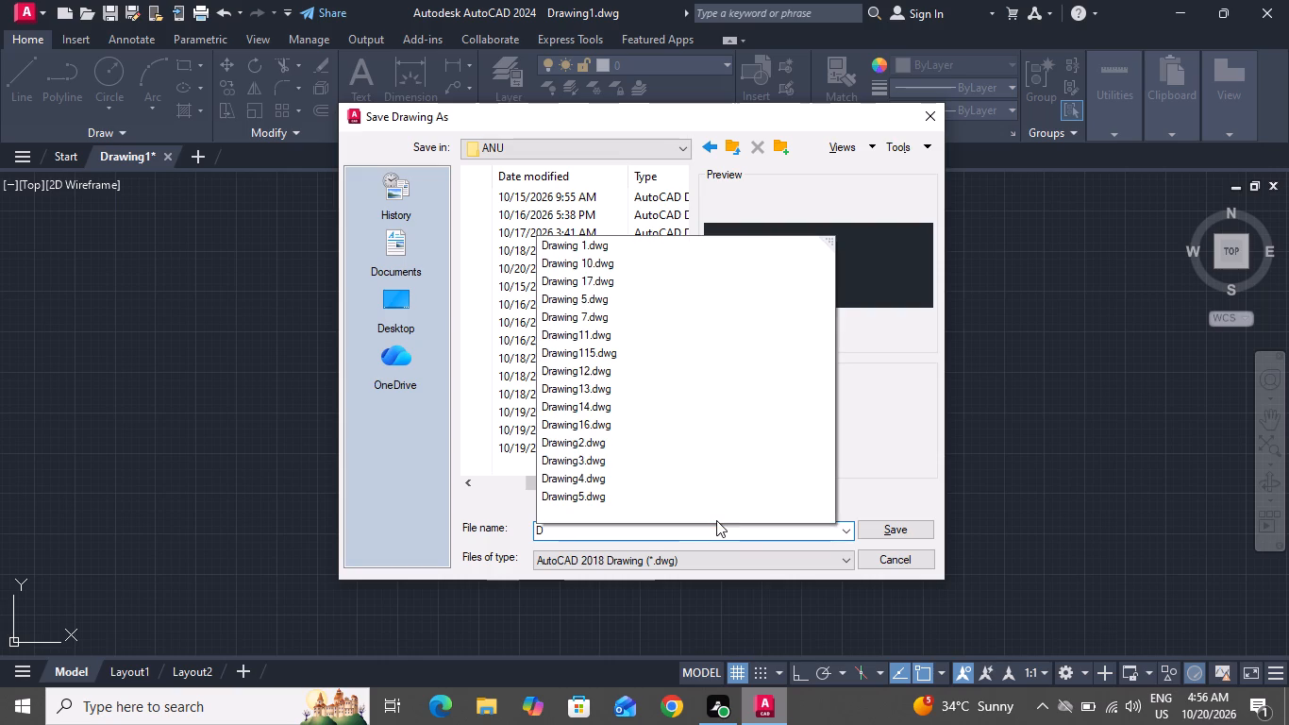
key("r")
type("WA")
type("ING")
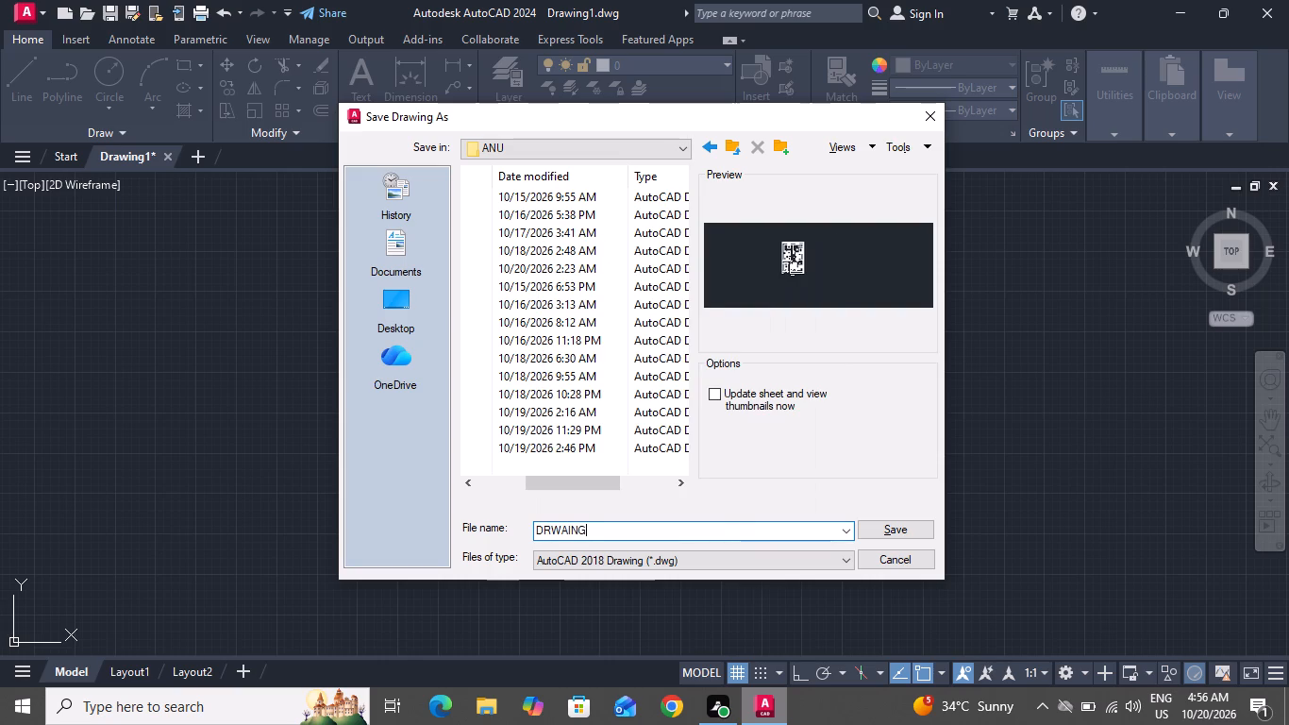
key("space")
type("18")
left_click(919, 524)
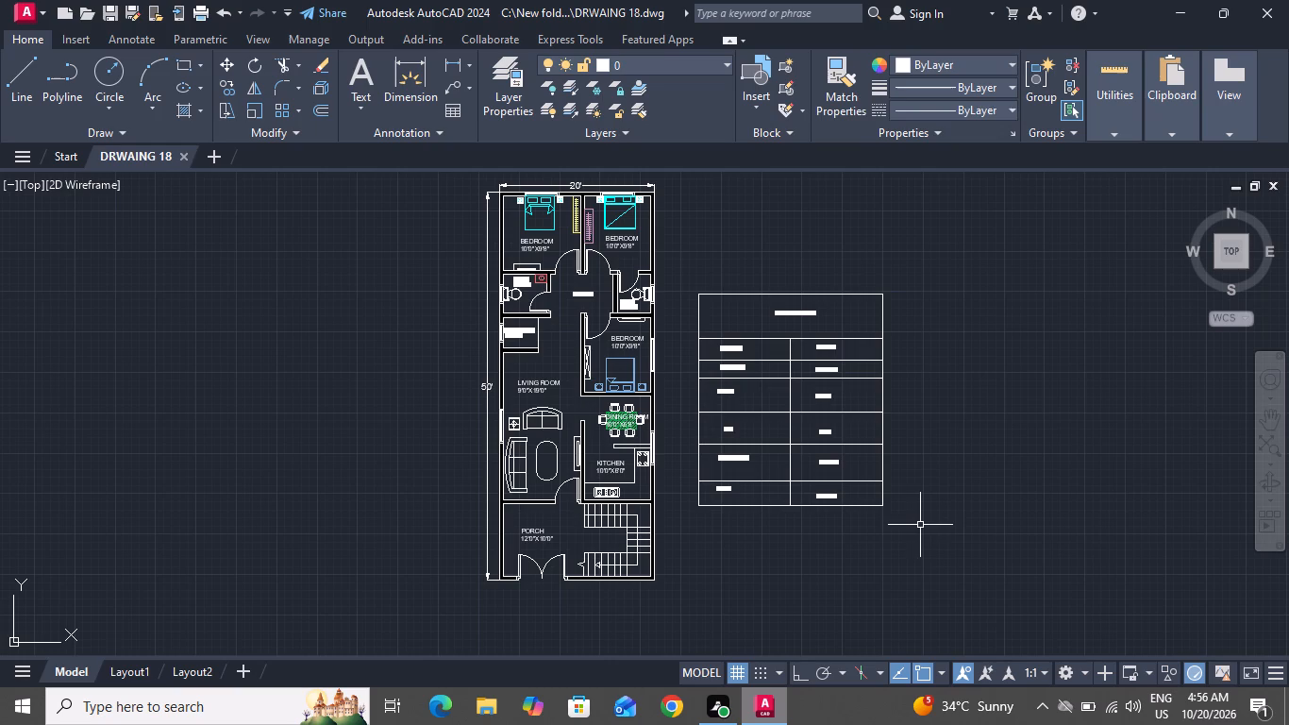
Turn off log file recording with the LOGFILEOFF command.
type("LOG")
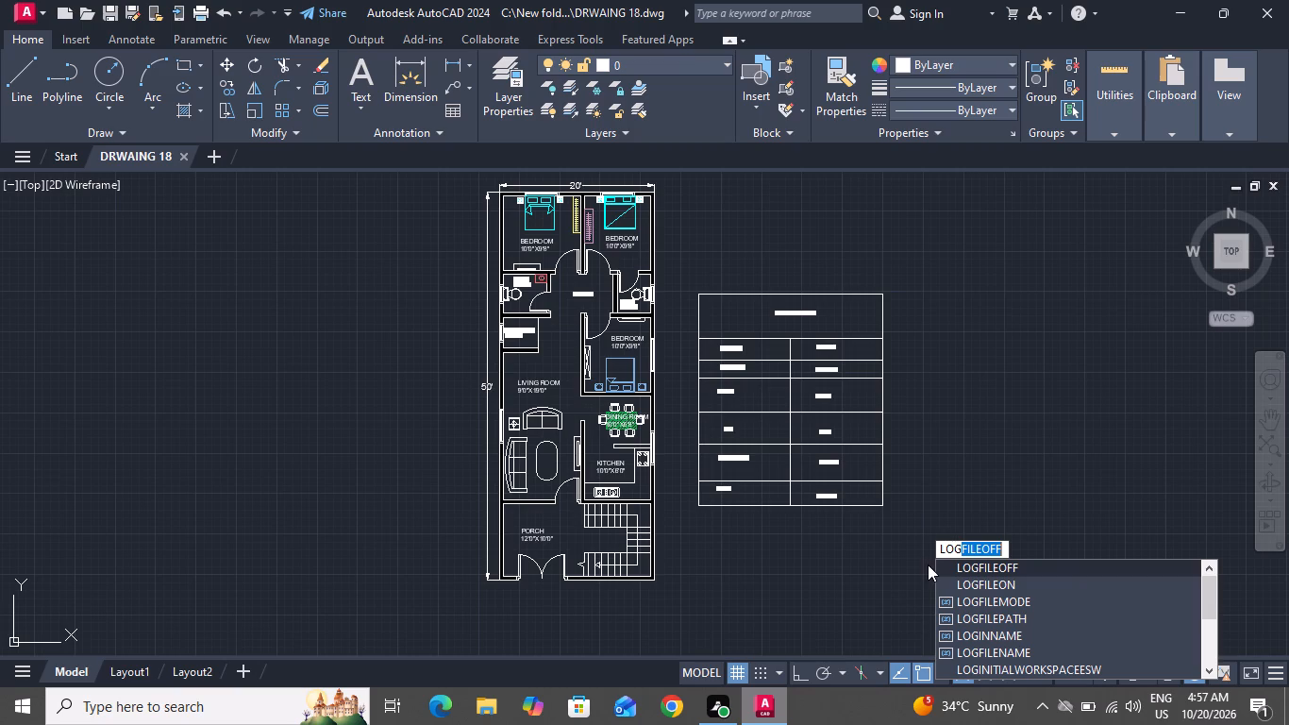
left_click(982, 572)
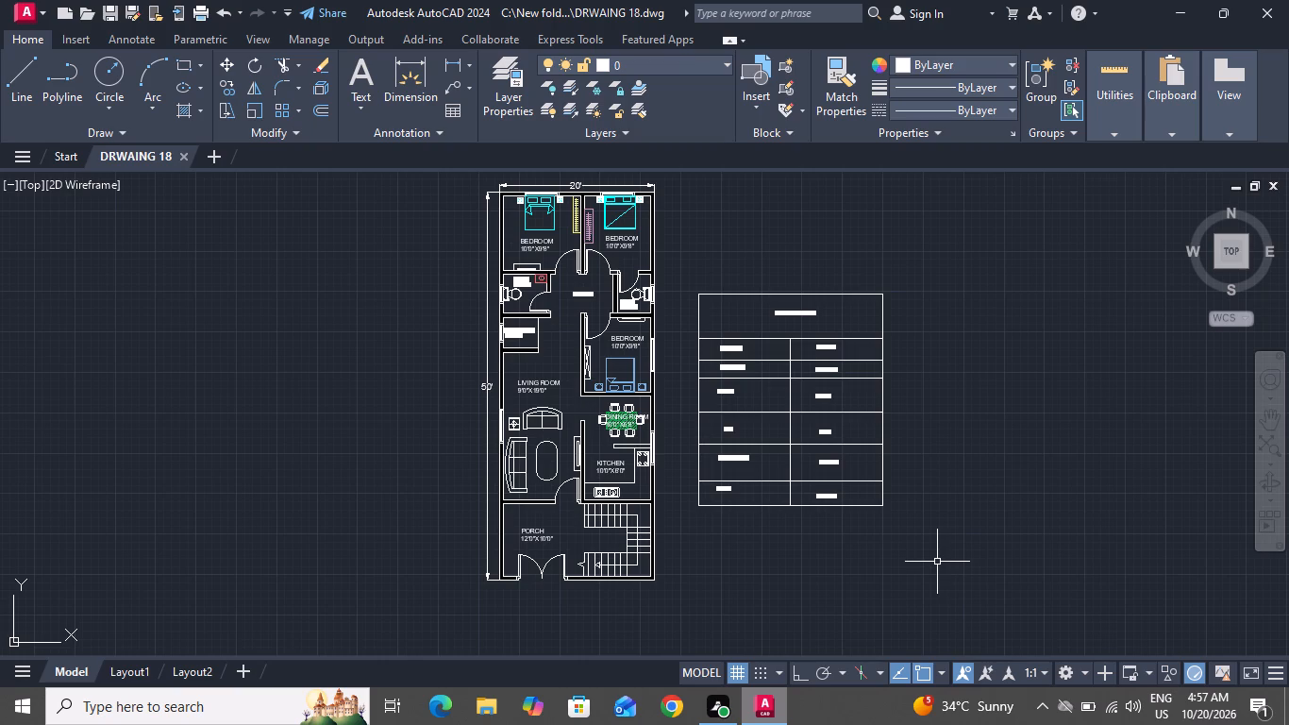
Start a plot of the model and load the previous plot's page setup.
key("ctrl+p")
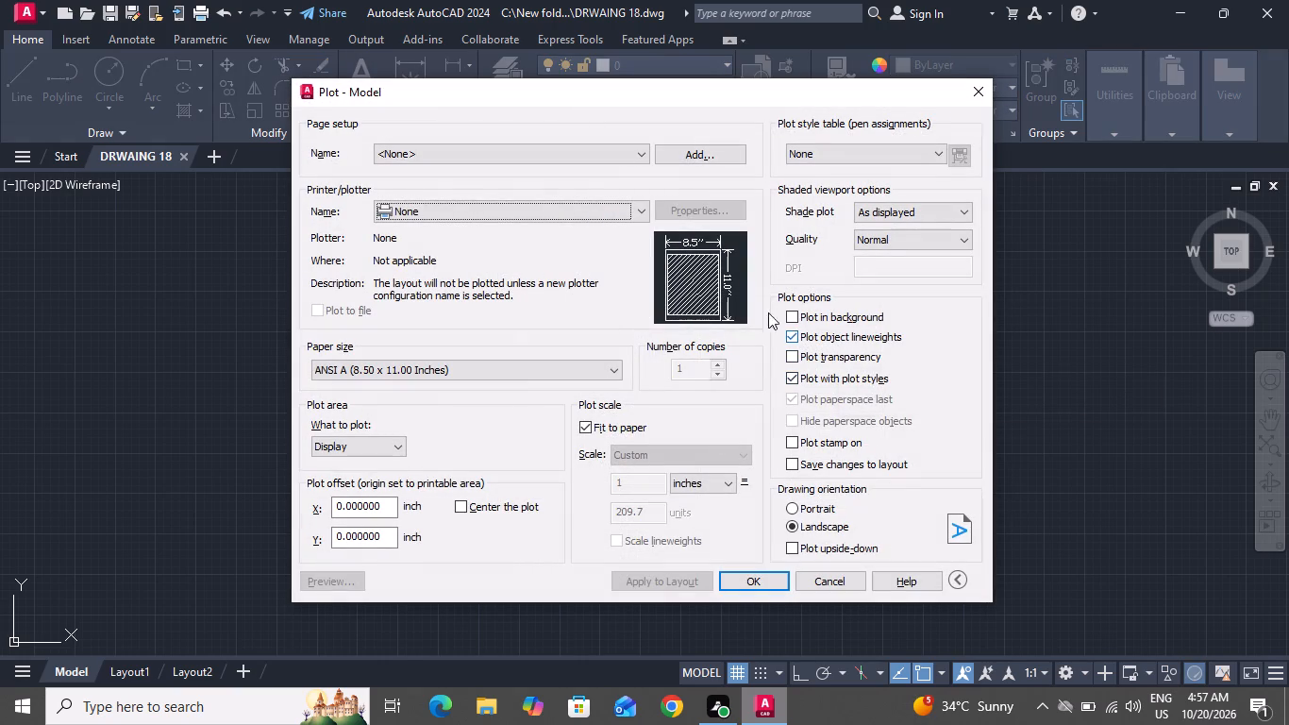
left_click(544, 172)
left_click(550, 152)
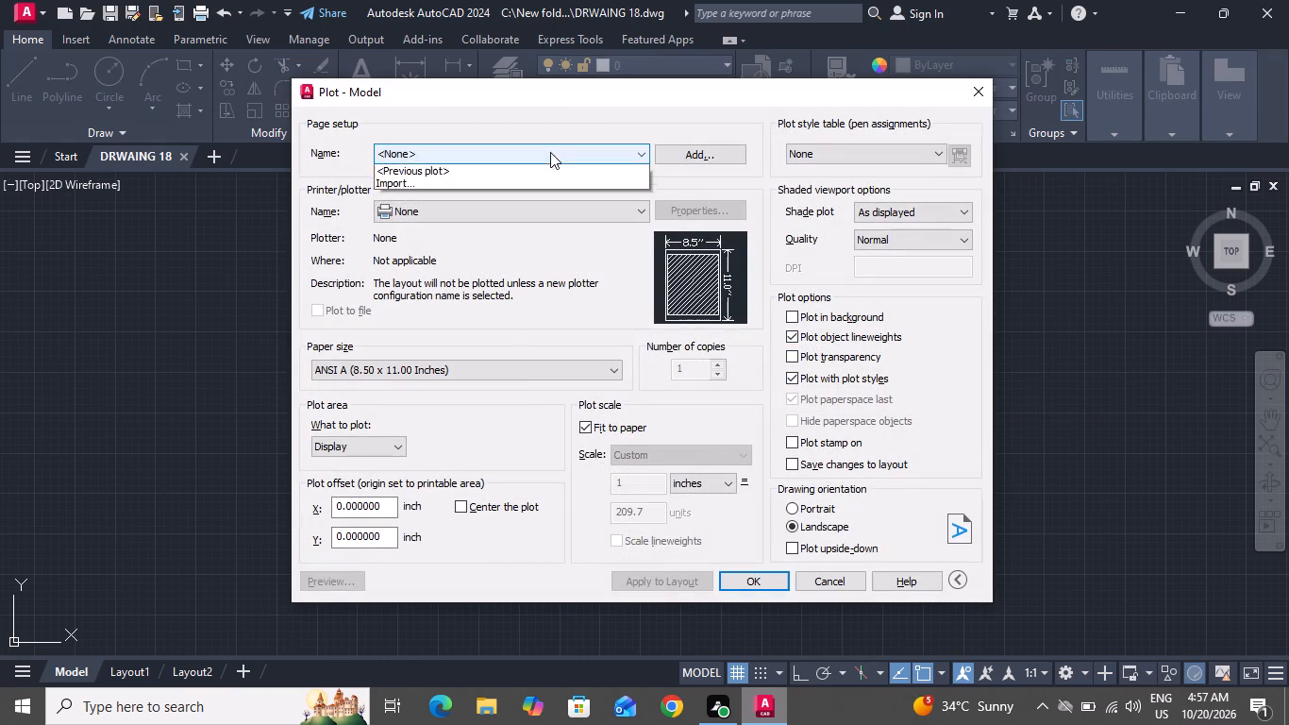
left_click(506, 183)
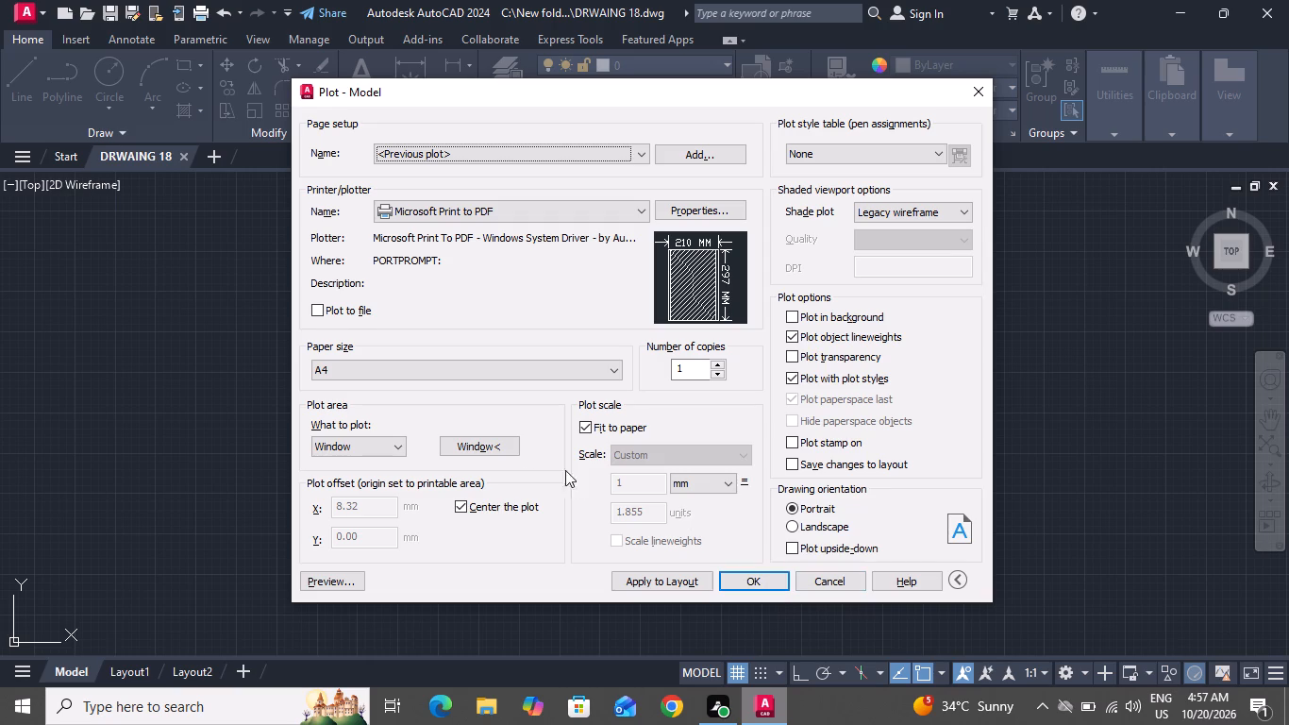
Define a new plot window enclosing both the entire floor plan and the drawing details table.
left_click(508, 438)
scroll(547, 449, "down", 1)
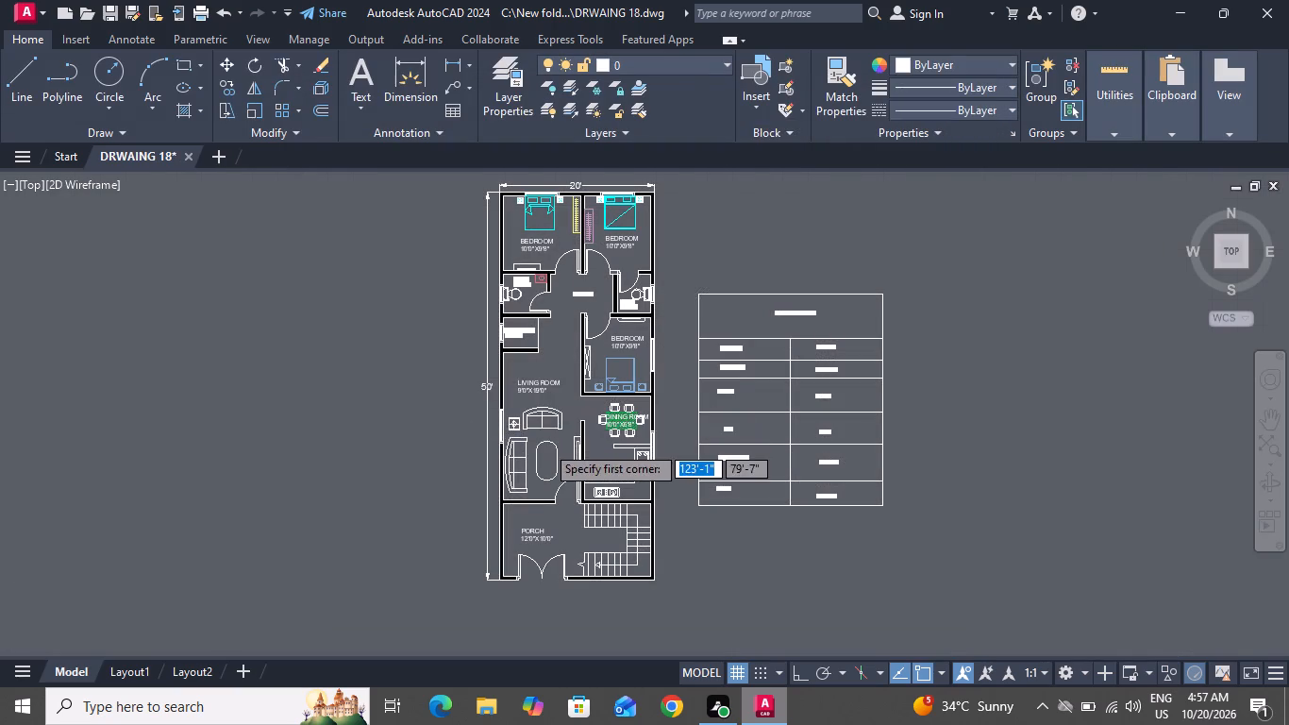
left_click_drag(506, 278, 649, 421)
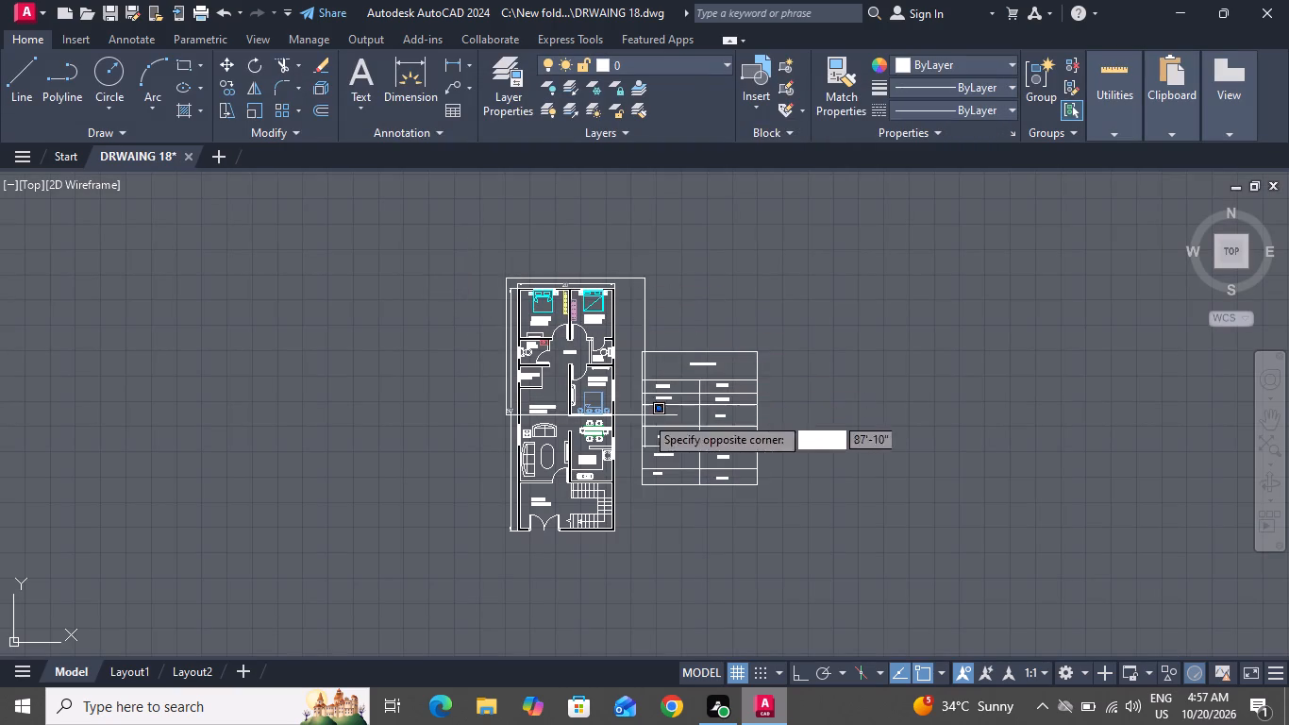
left_click_drag(649, 421, 767, 560)
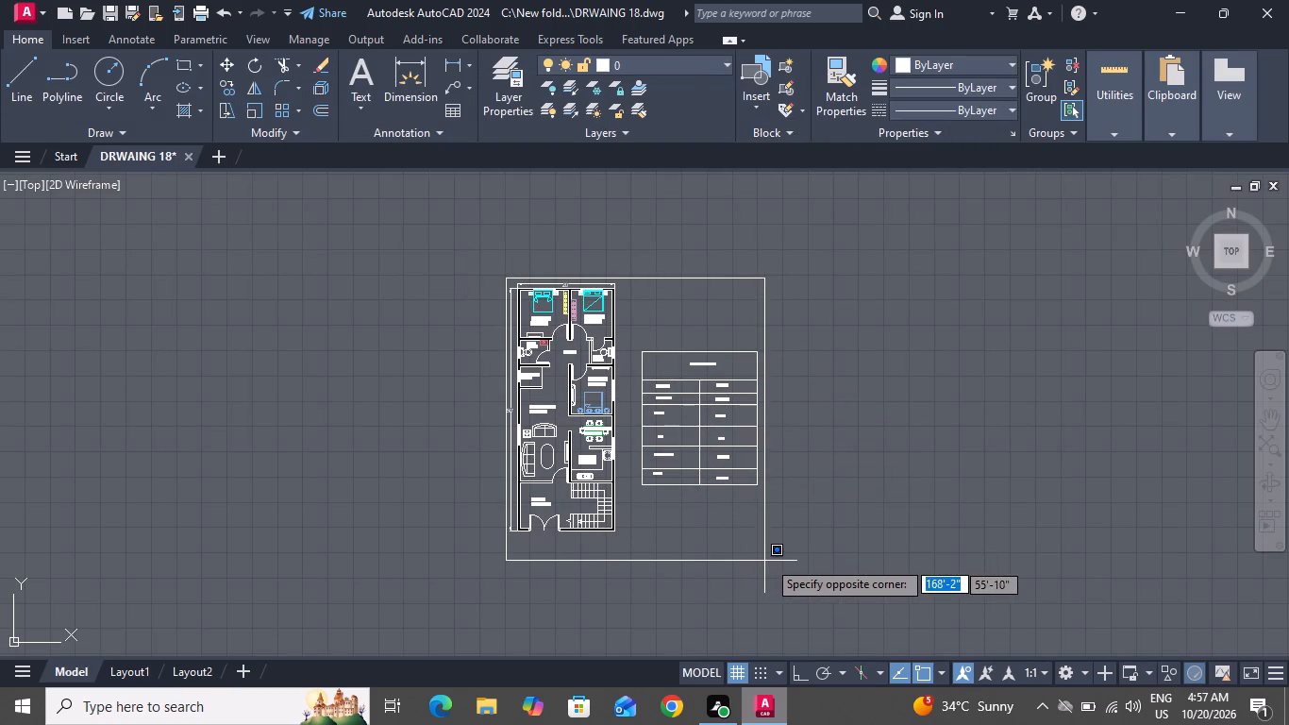
left_click_drag(767, 560, 779, 560)
left_click(779, 560)
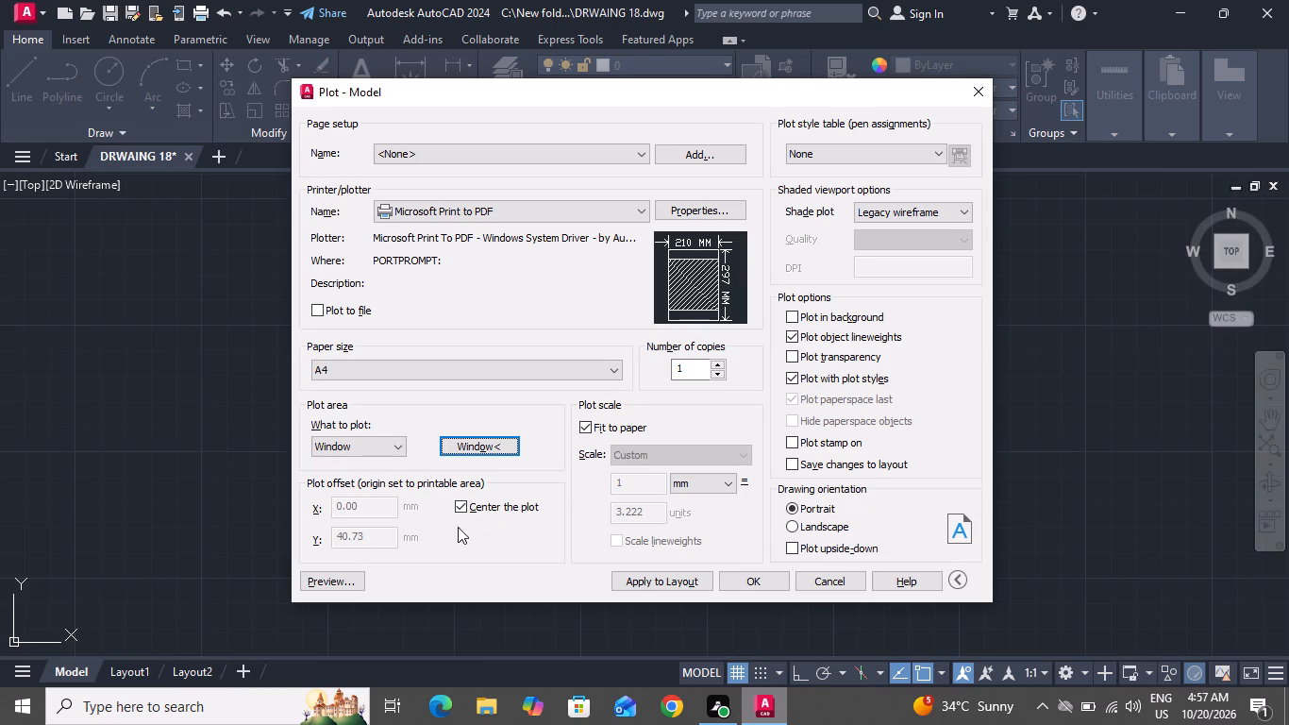
Preview the plot and examine the floor plan's room labels and the drawing details table on the sheet.
left_click(352, 581)
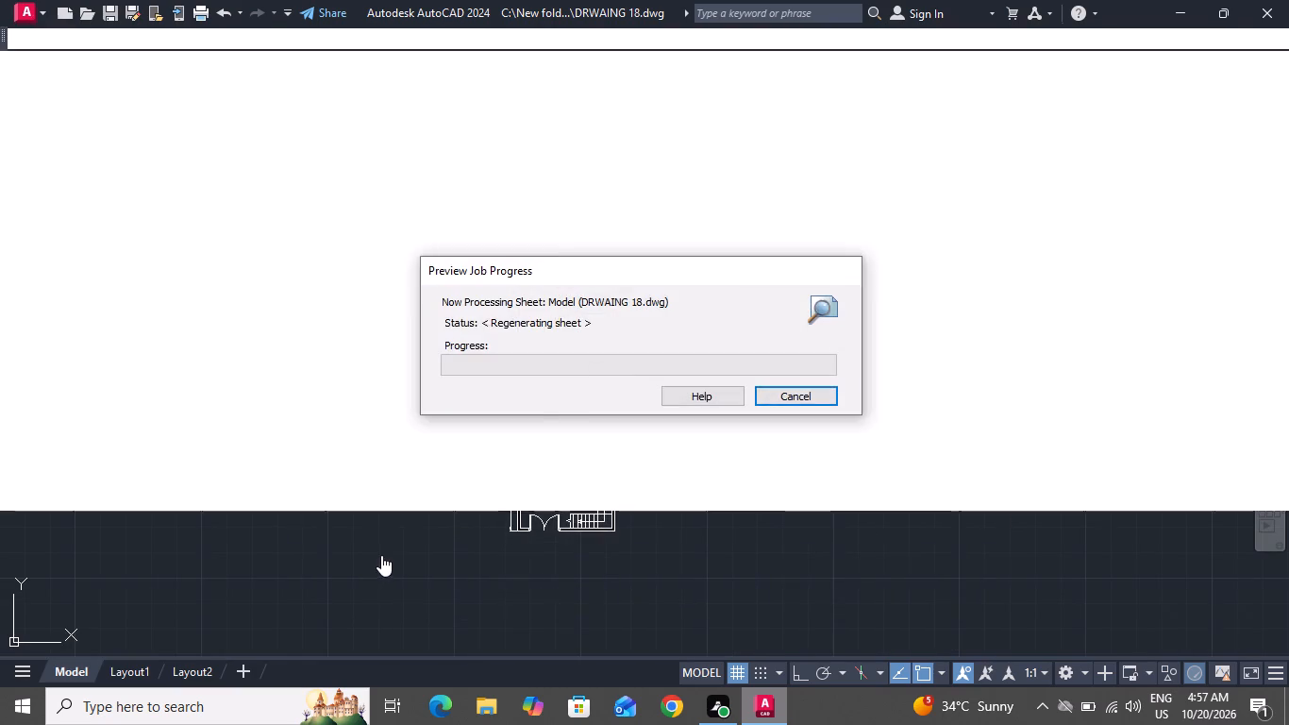
scroll(551, 360, "up", 2)
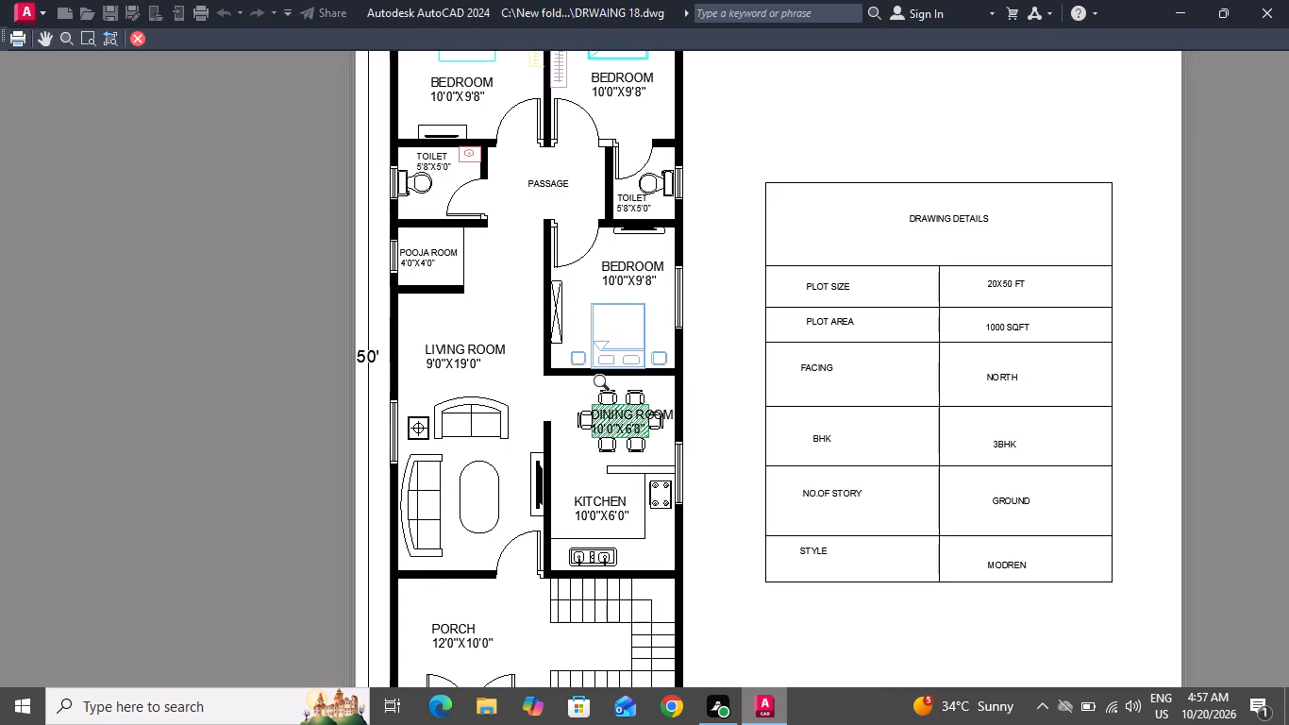
scroll(610, 393, "down", 1)
scroll(694, 411, "up", 1)
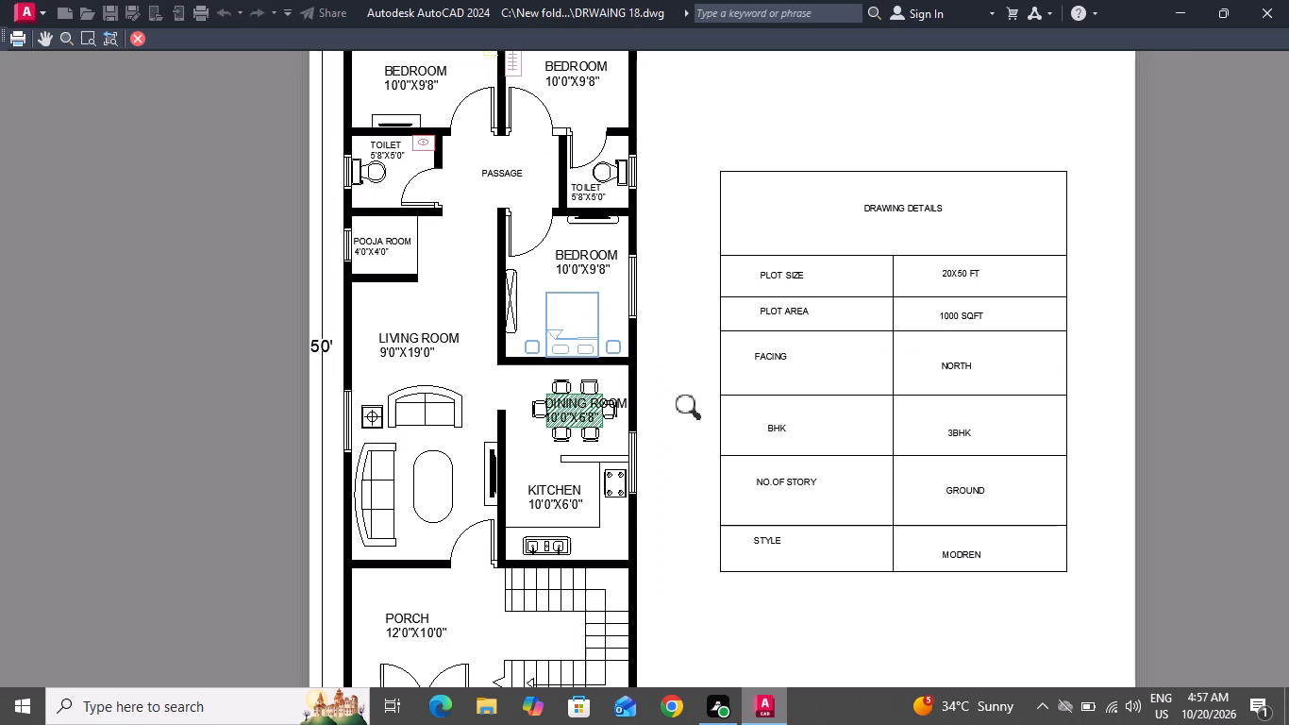
scroll(697, 413, "down", 4)
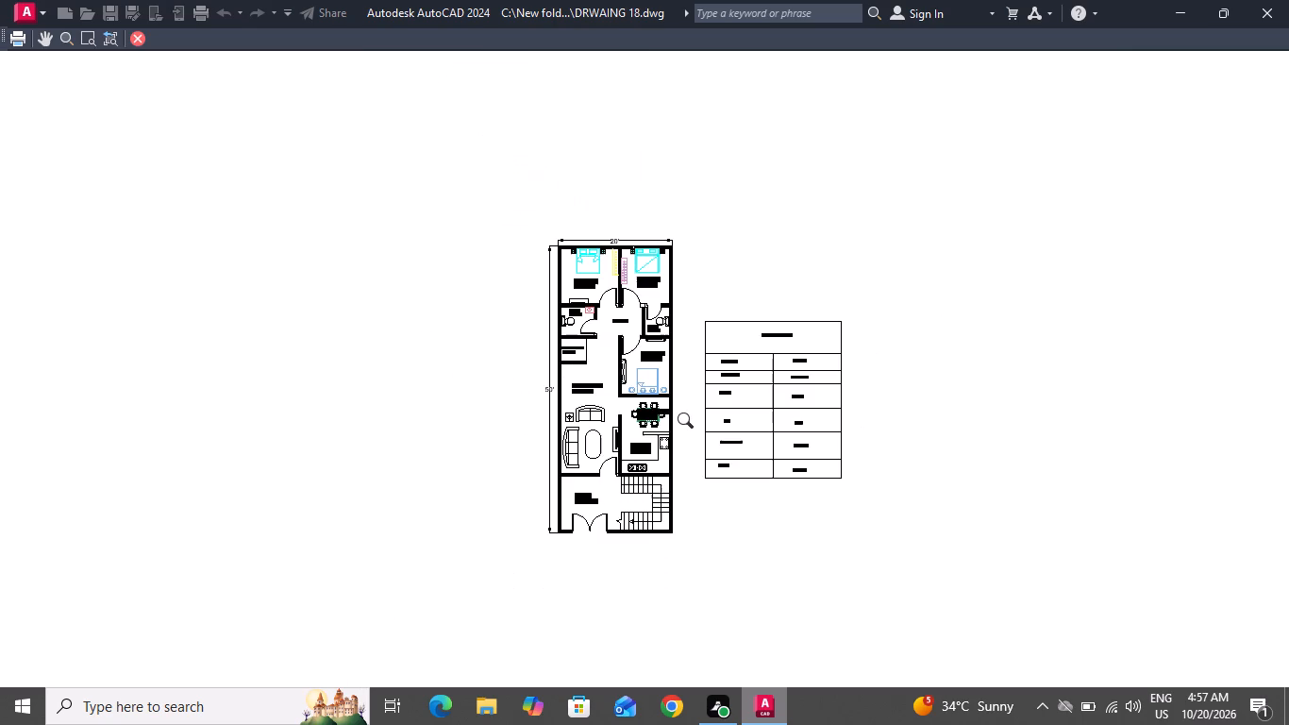
Plot the sheet from the preview to a PDF file named PDF 18 in the ANU folder.
left_click(25, 42)
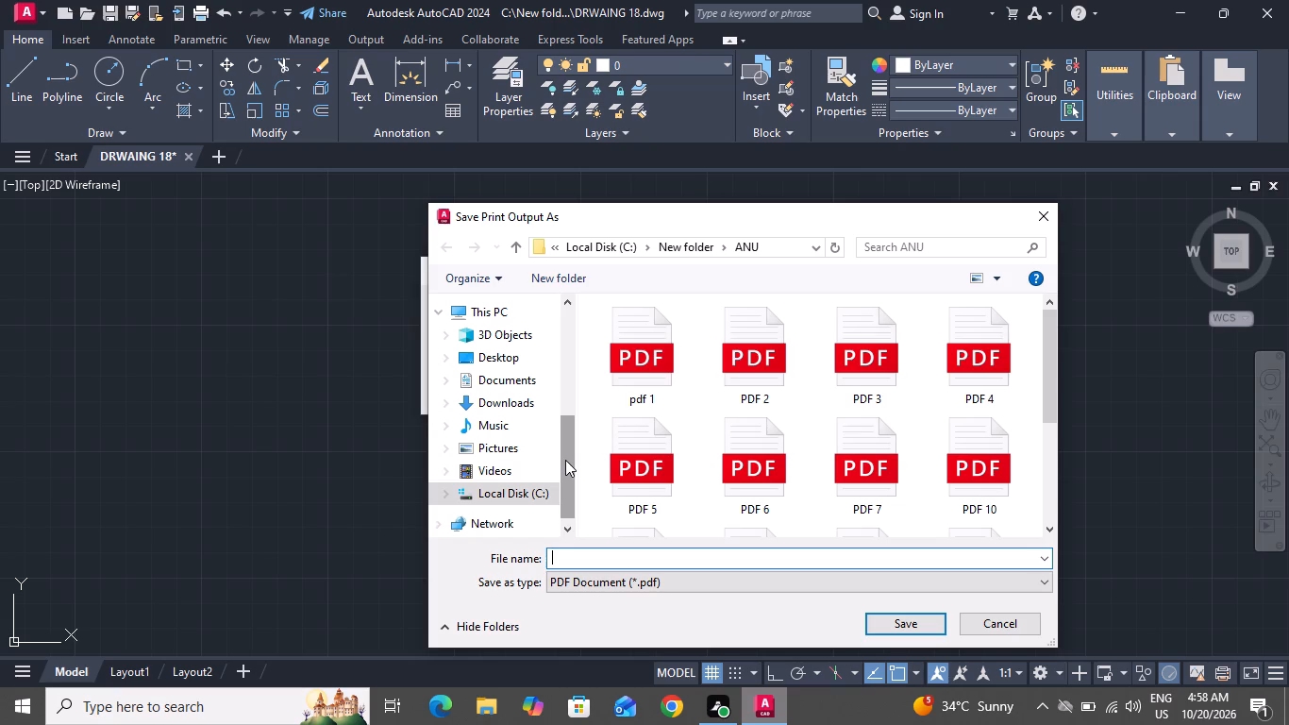
type("PDF")
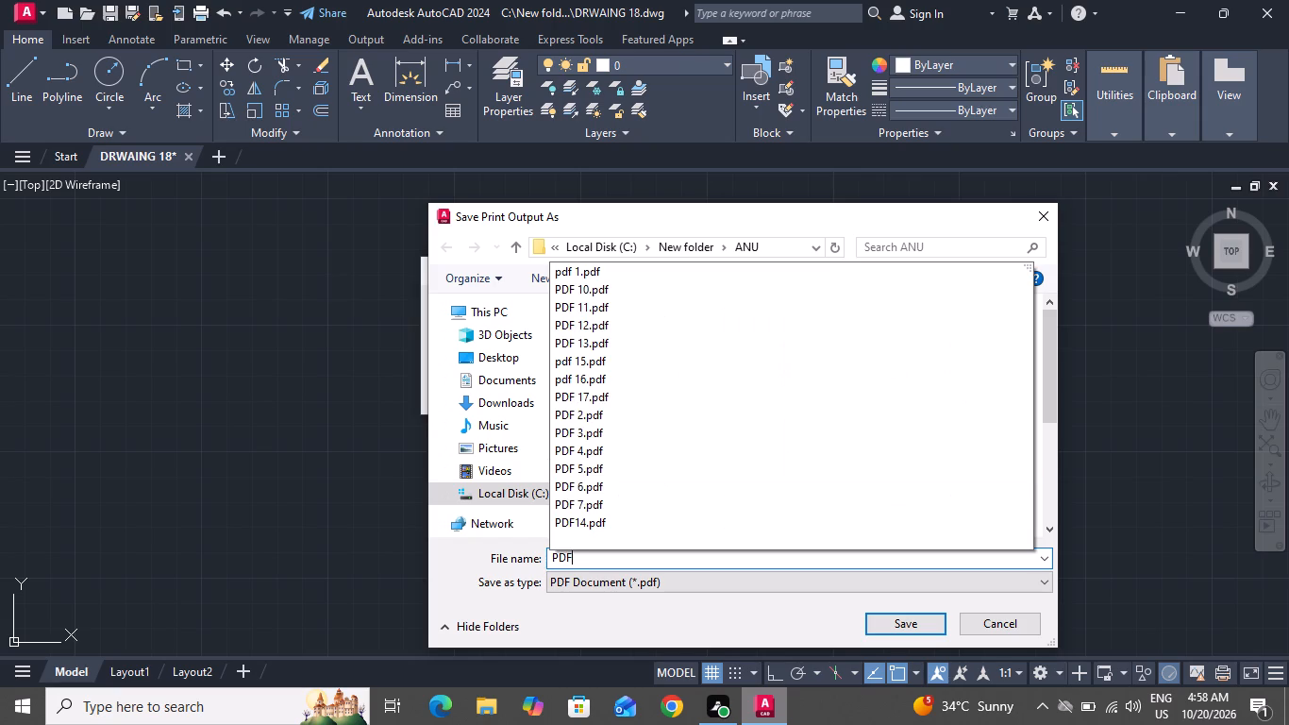
key("space")
type("18")
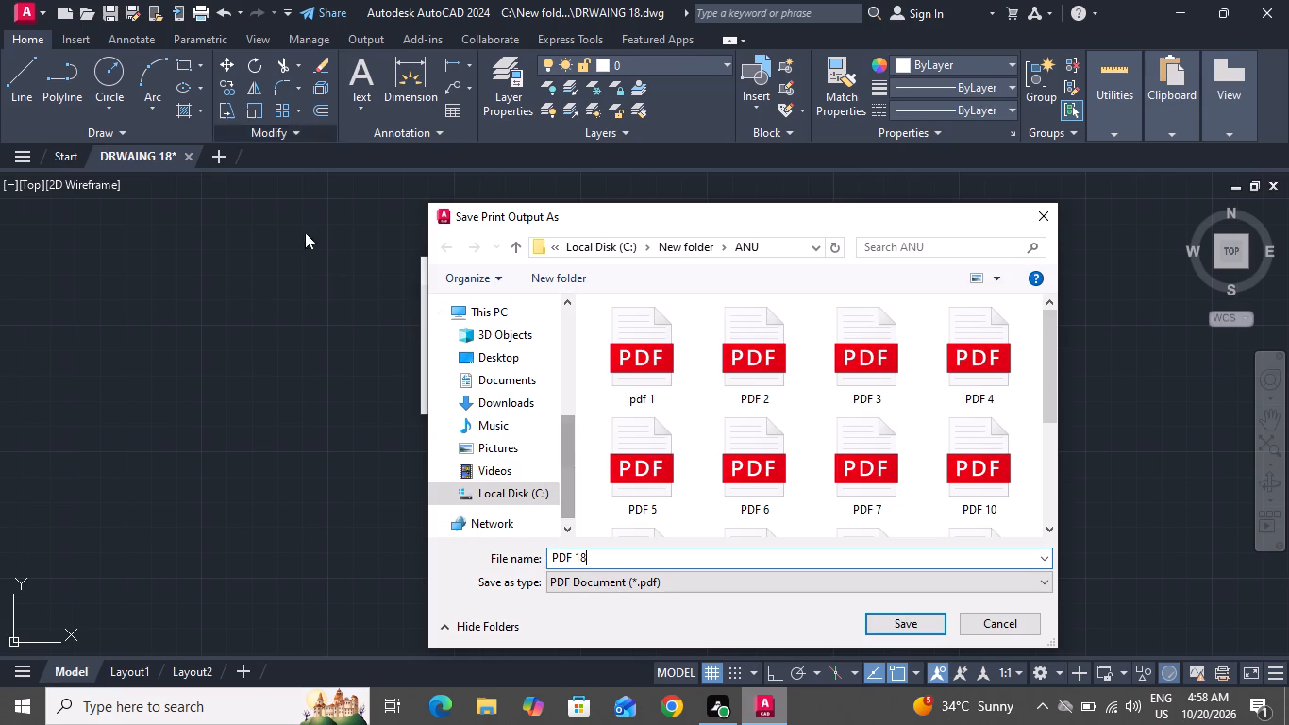
left_click(936, 626)
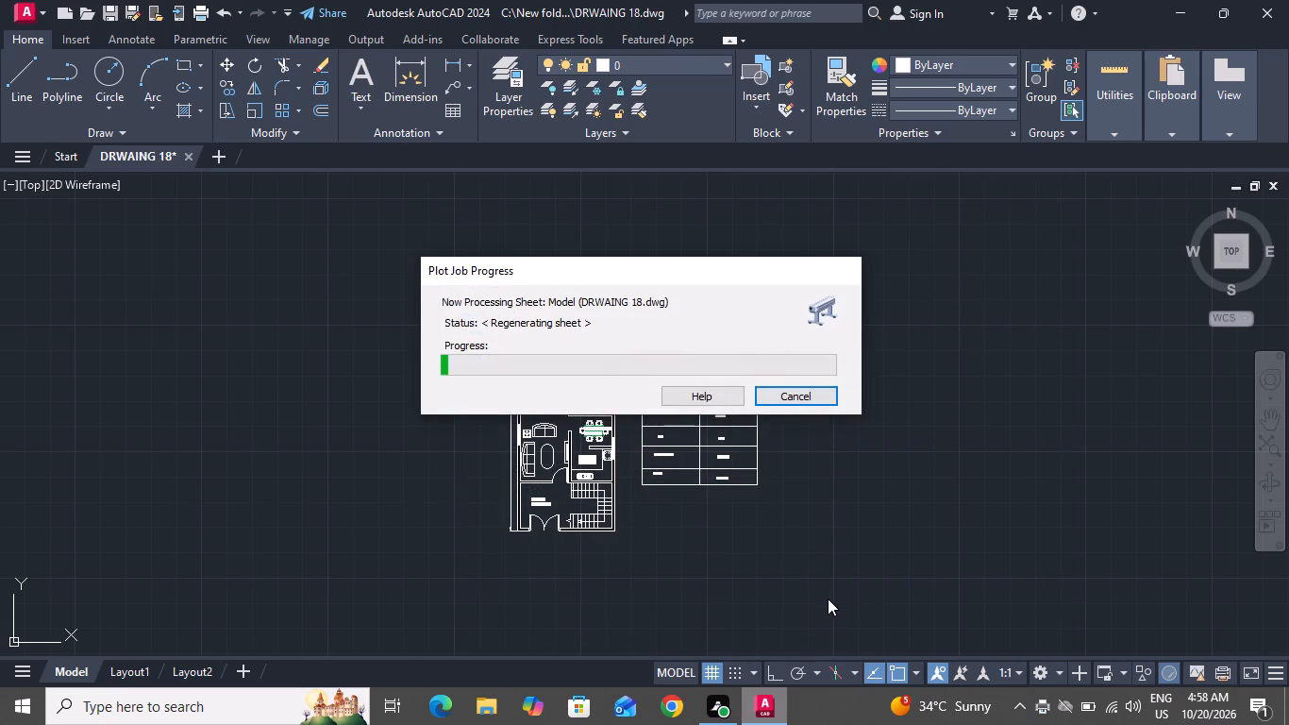